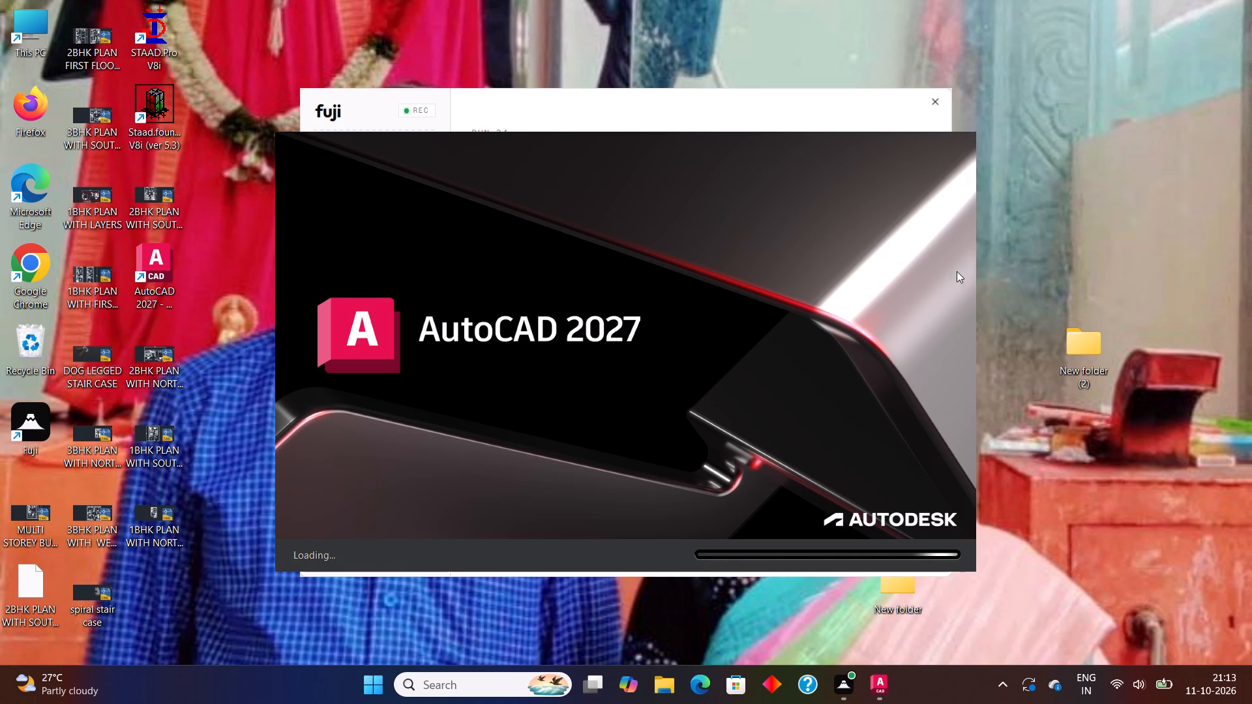
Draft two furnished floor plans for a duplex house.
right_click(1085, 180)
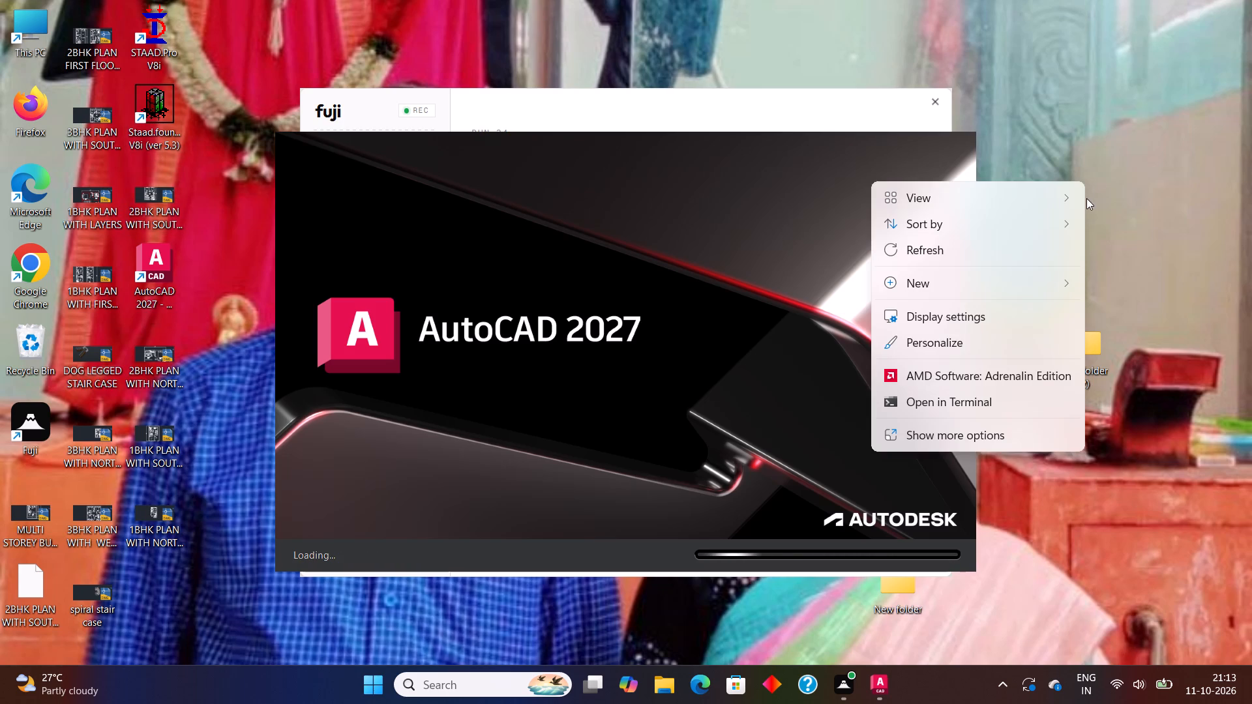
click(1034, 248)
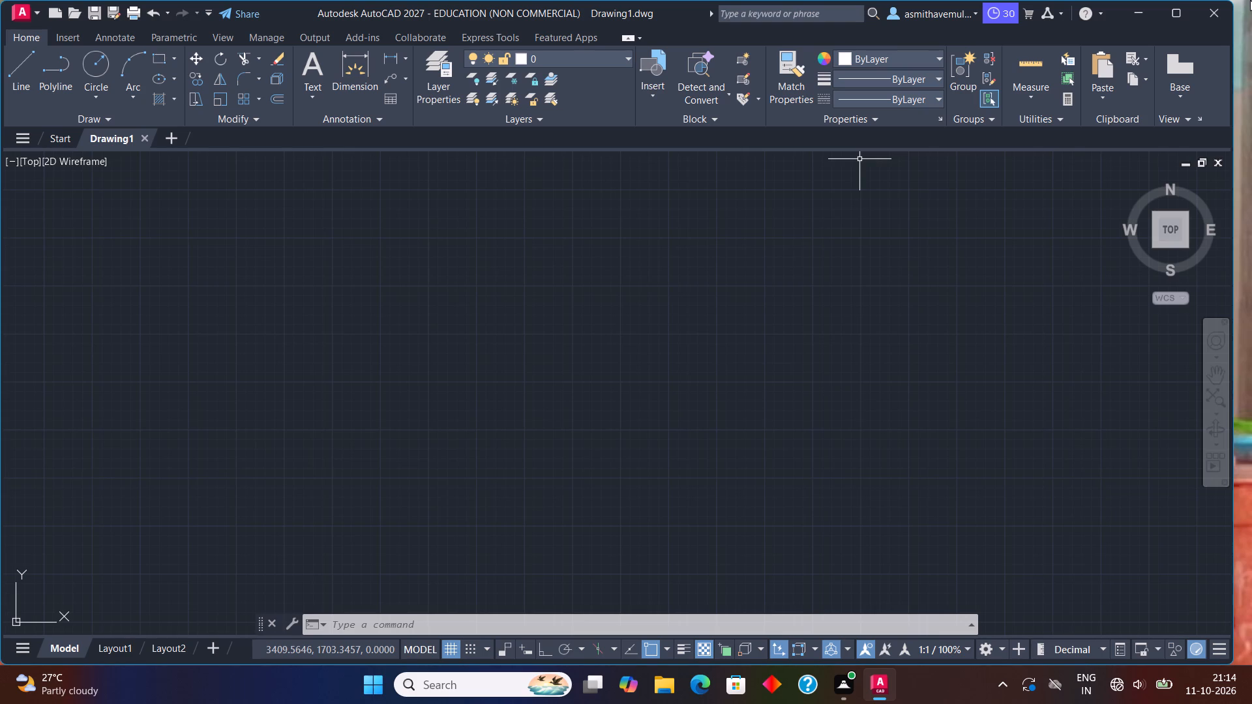
Set the drawing units to Engineering length with 0'-0.0" precision and the insertion scale to inches.
text(UNITS)
key(Return)
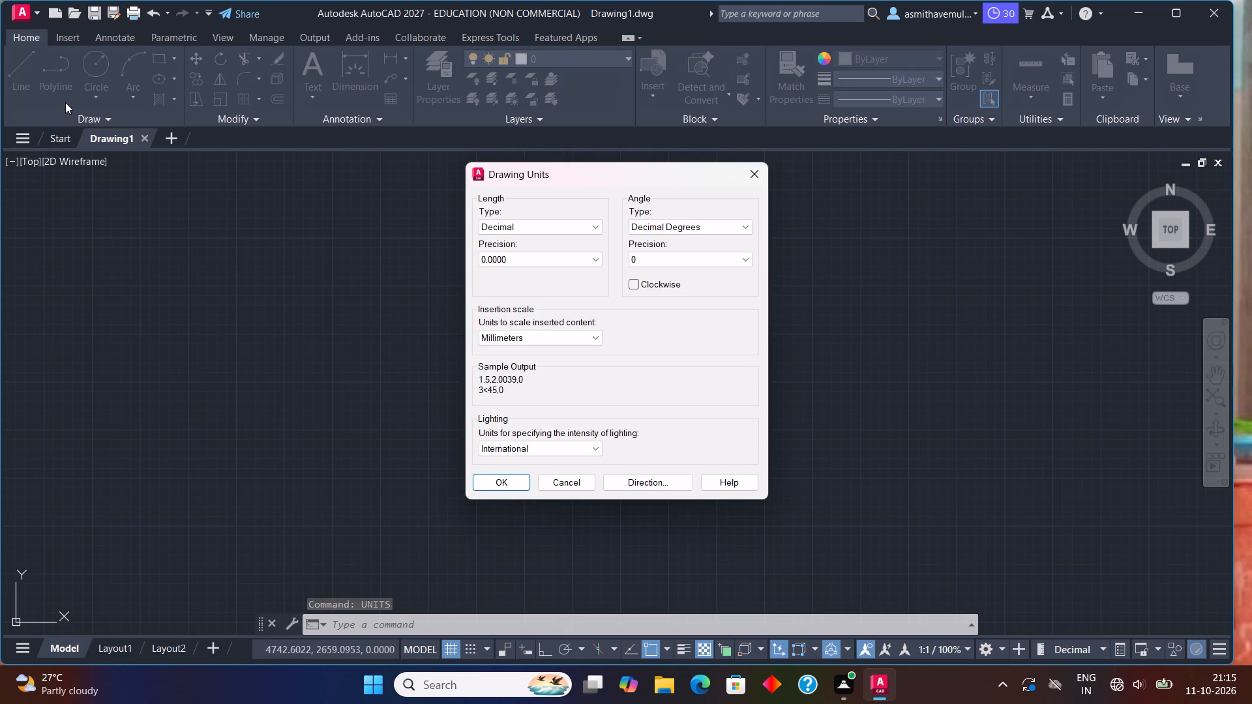
click(587, 226)
click(575, 259)
click(580, 258)
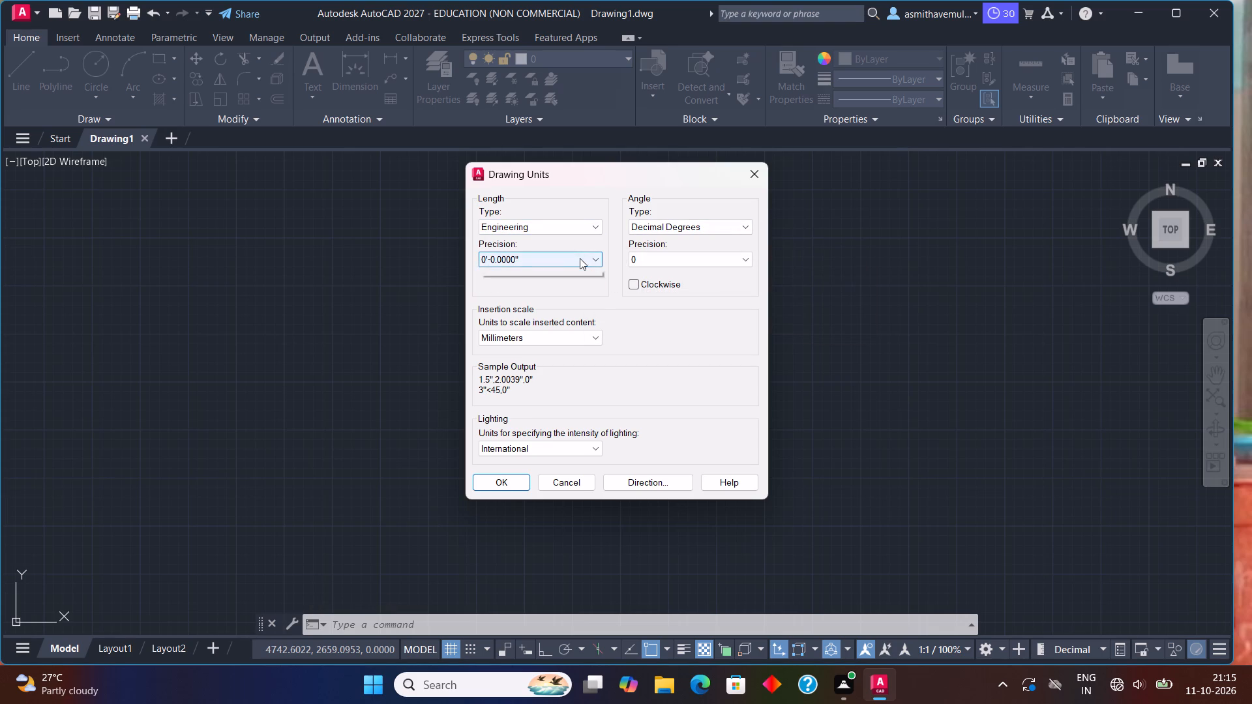
click(582, 290)
click(583, 256)
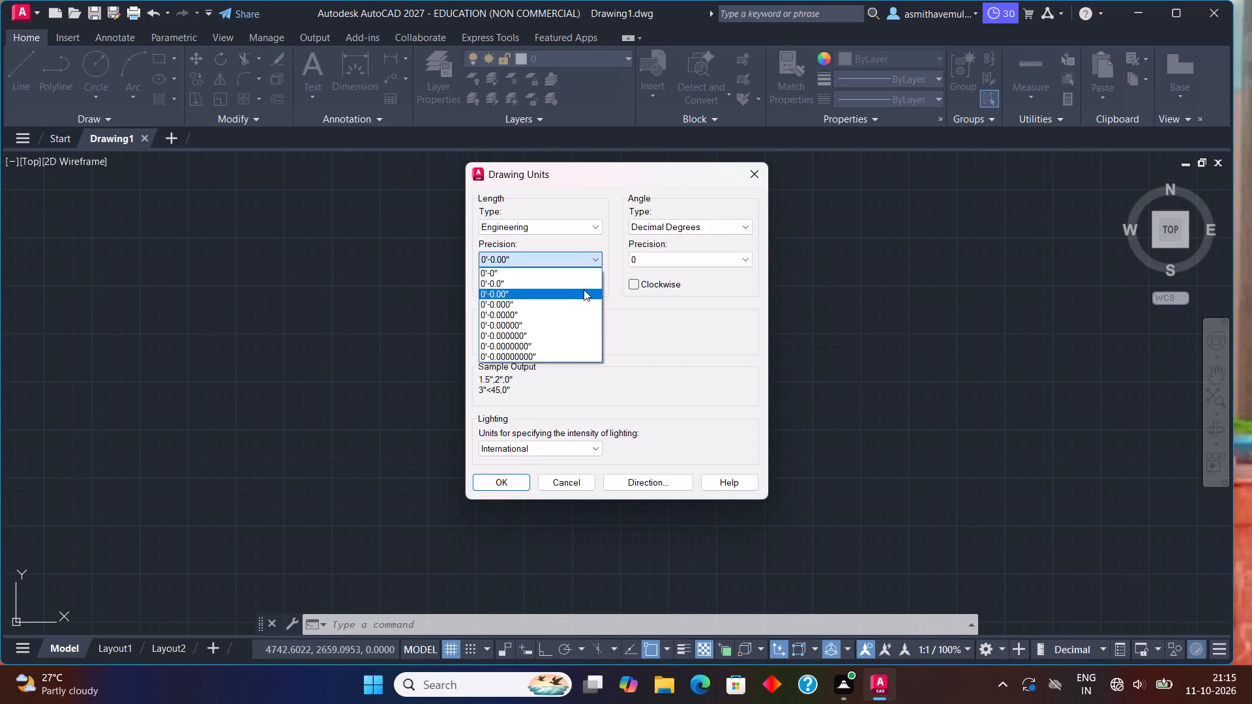
click(586, 282)
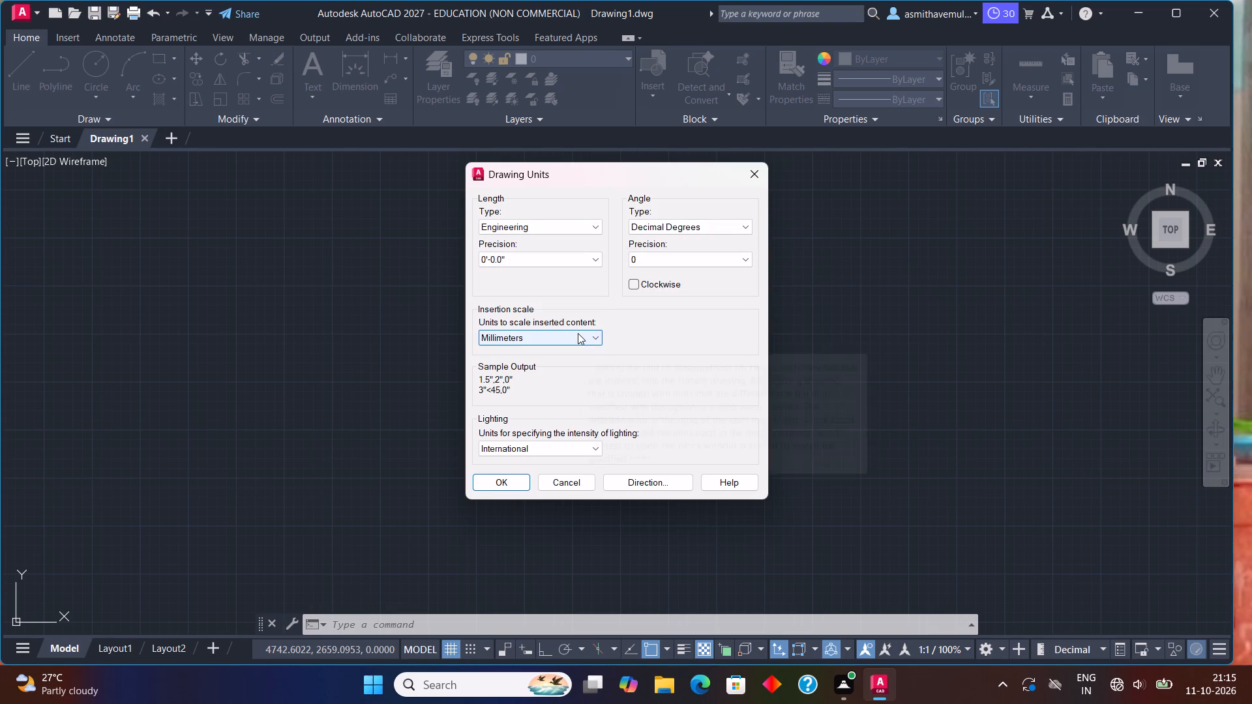
click(578, 333)
click(576, 364)
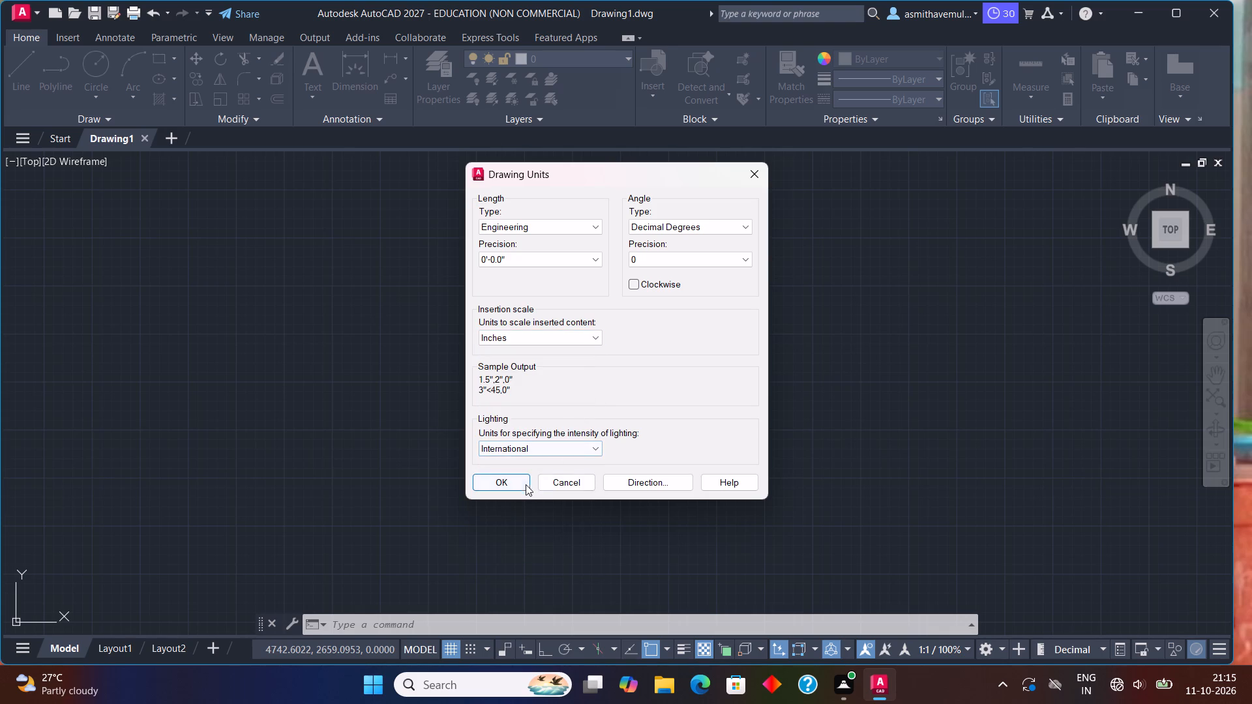
click(522, 481)
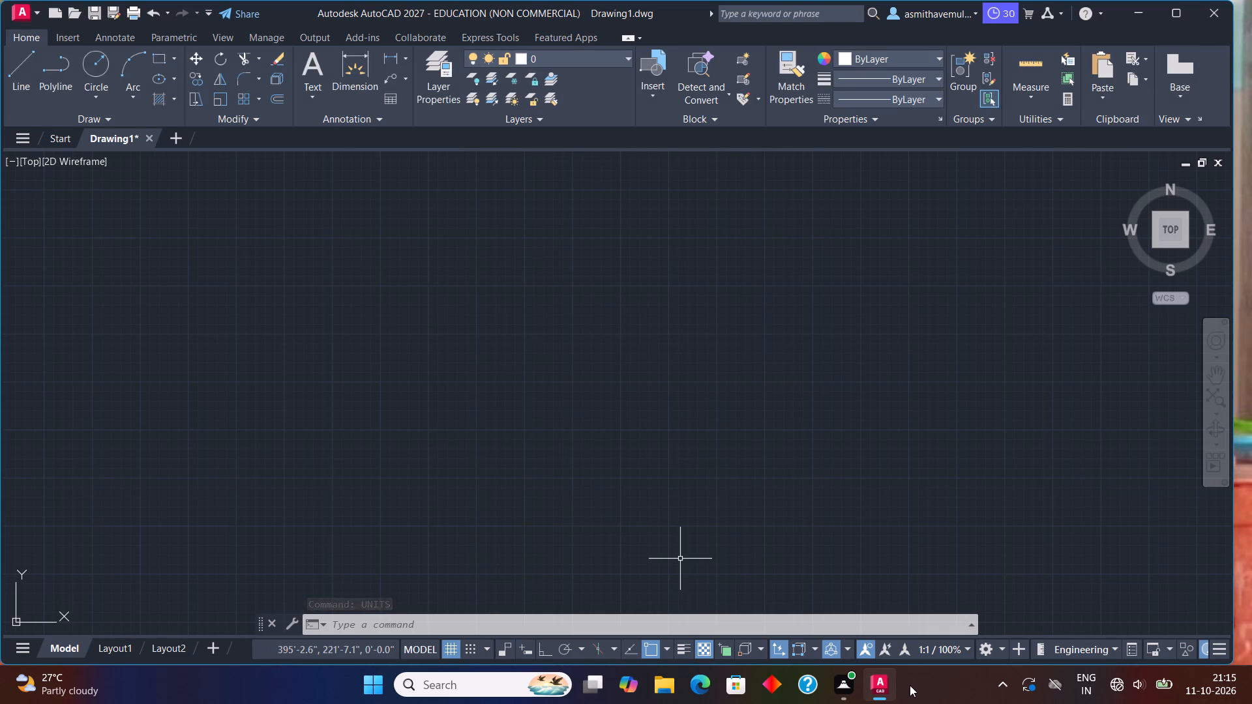
Set the ISO-25 dimension style's primary units to Engineering format with 0'-0.0" precision.
key(d)
key(Return)
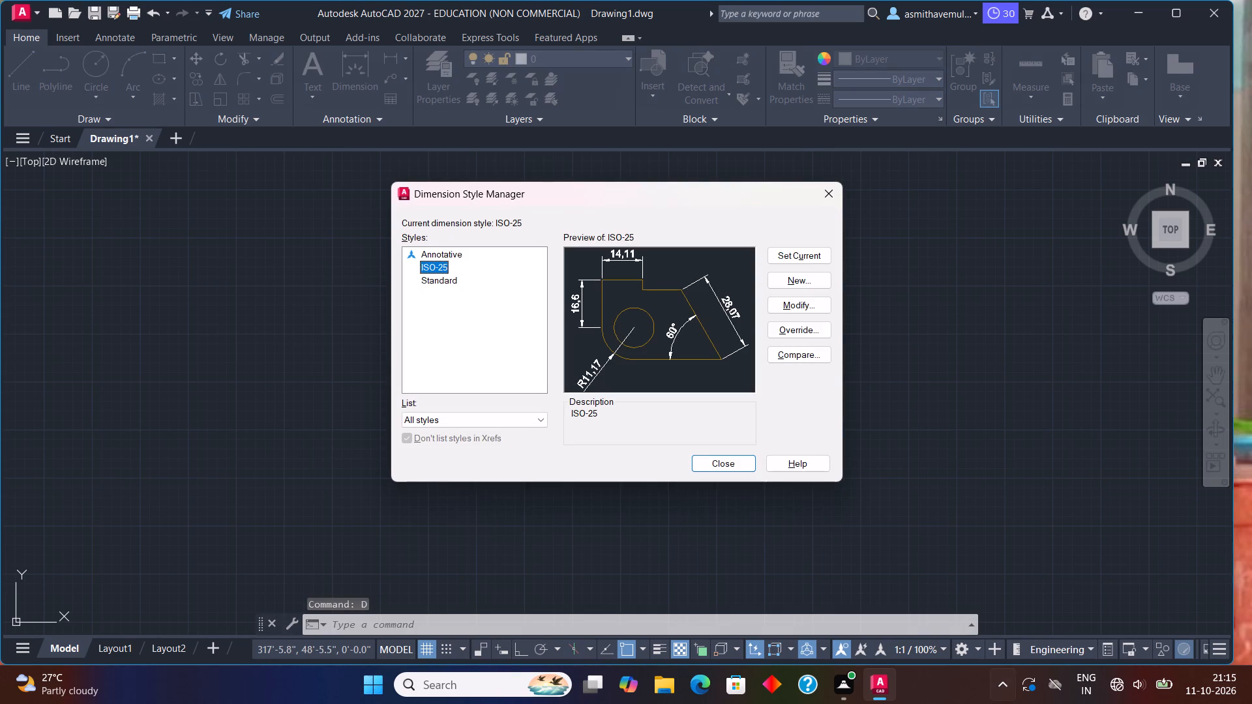
click(790, 303)
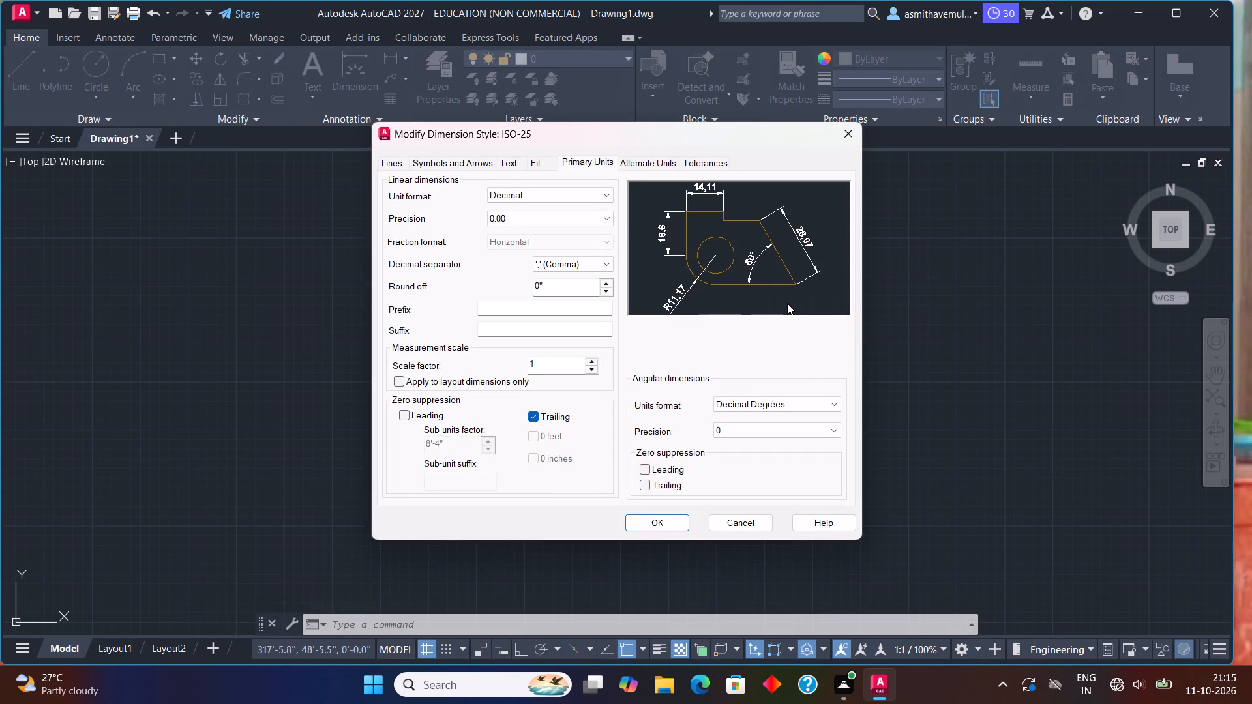
click(532, 190)
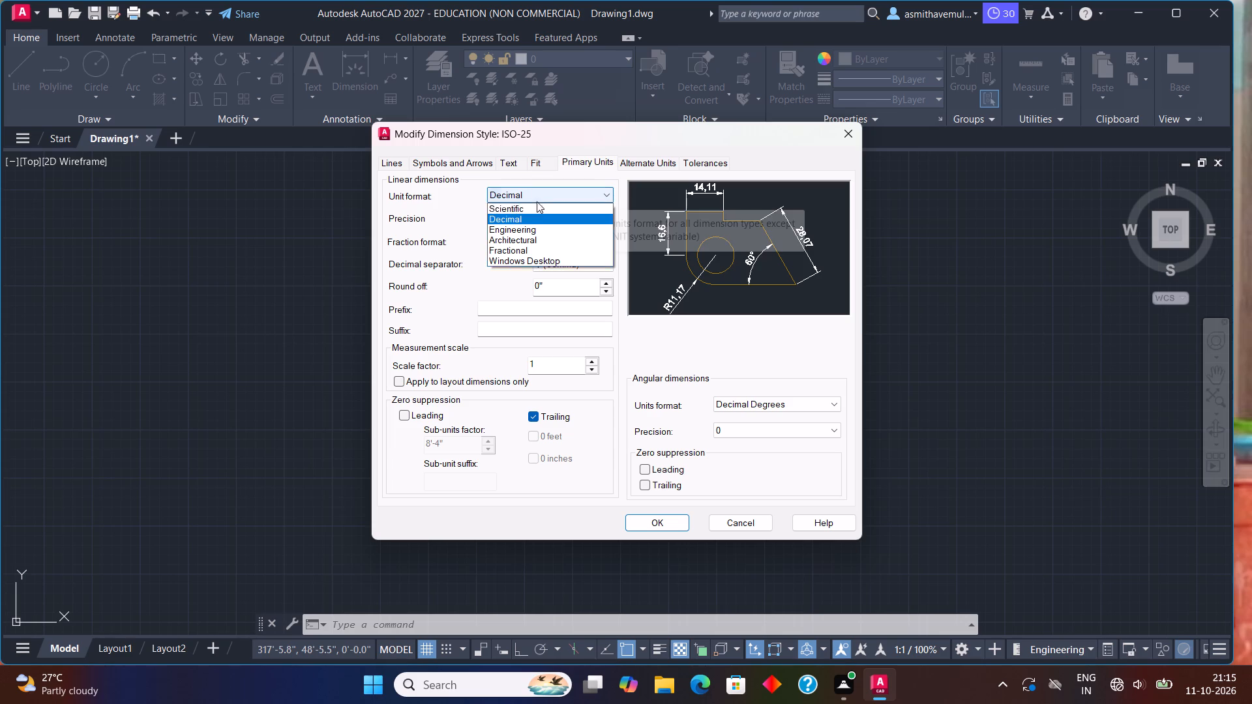
click(553, 229)
click(561, 212)
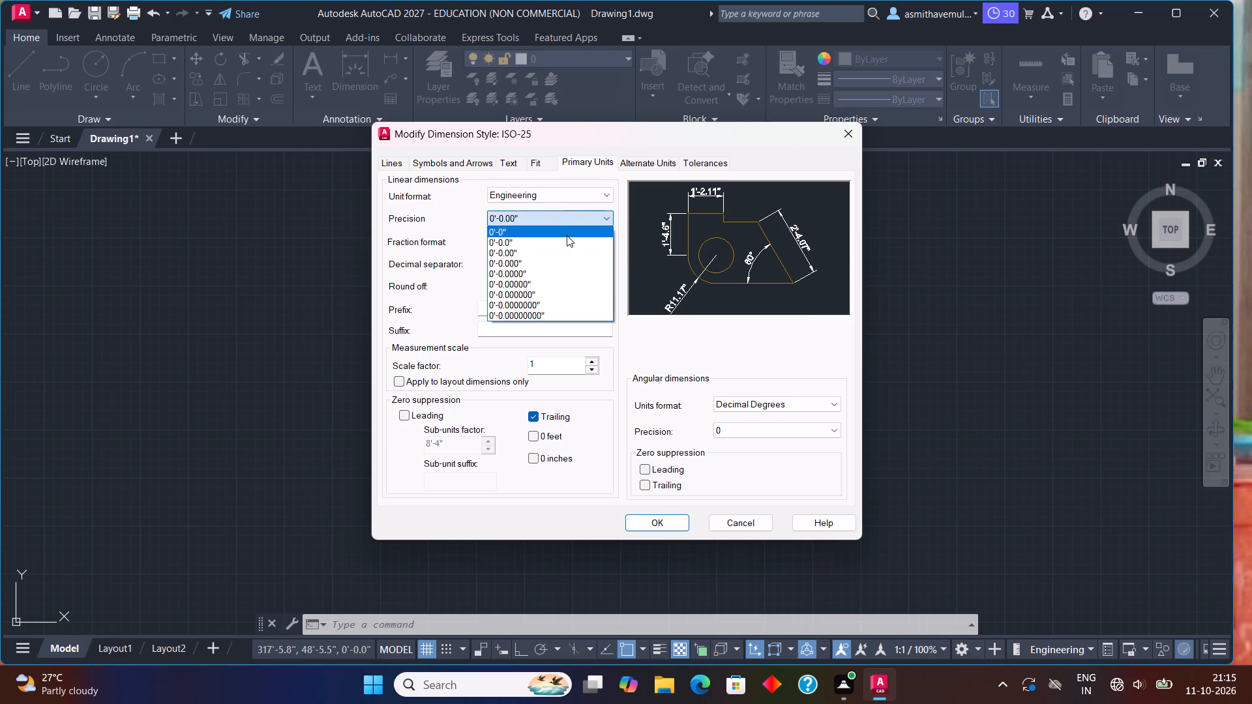
click(567, 246)
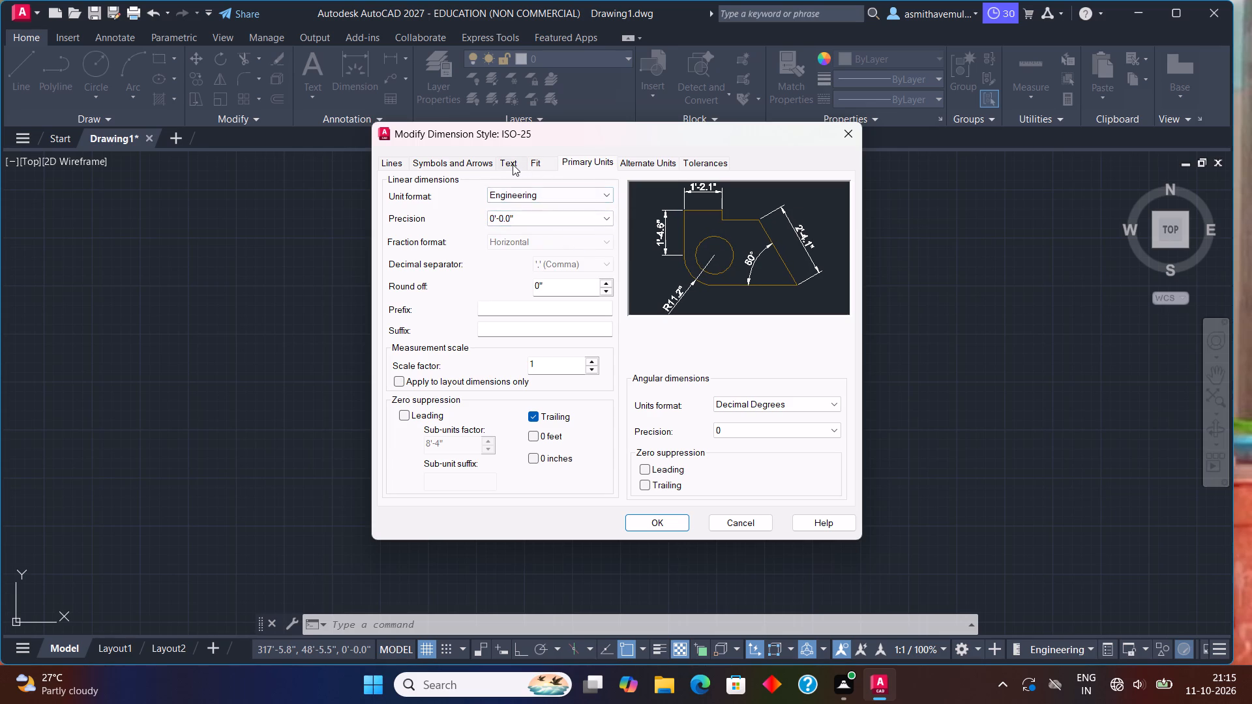
Set the ISO-25 dimension text height to 1' and make the style current.
click(513, 164)
click(574, 280)
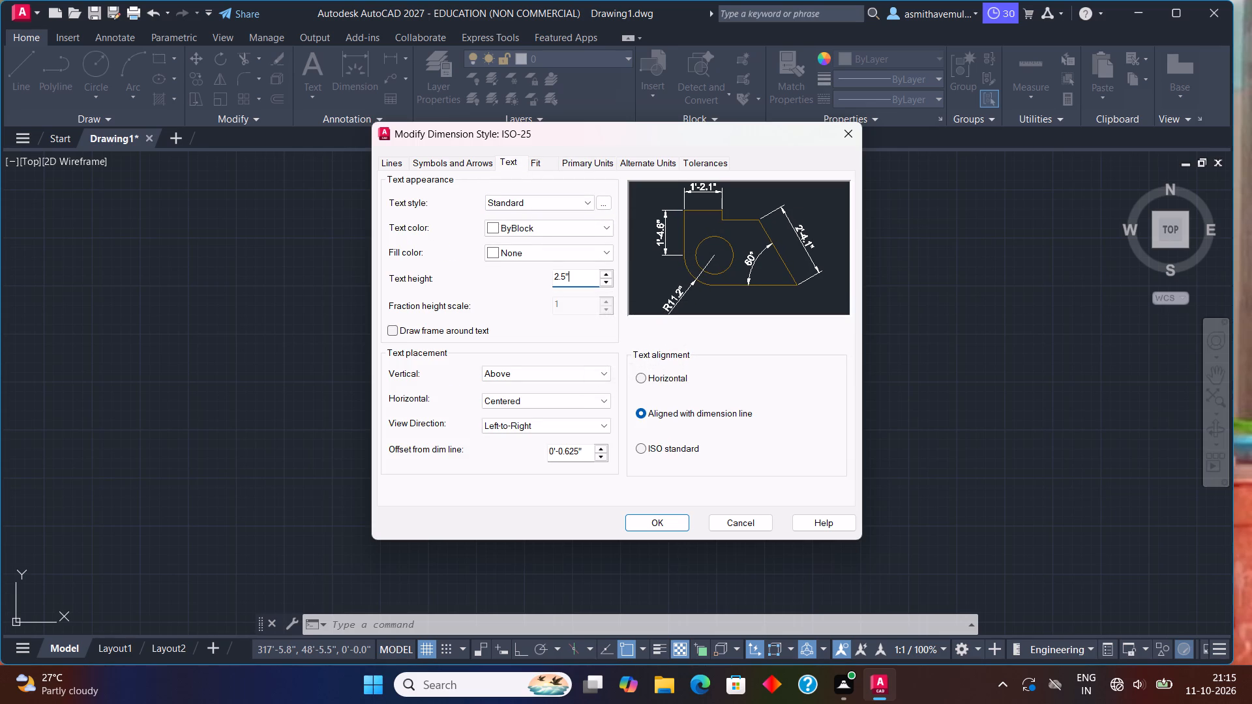
key(BackSpace)
key(BackSpace)
key(BackSpace)
key(BackSpace)
key(BackSpace)
key(BackSpace)
key(BackSpace)
key(BackSpace)
key(BackSpace)
key(BackSpace)
key(BackSpace)
key(BackSpace)
key(BackSpace)
key(BackSpace)
text(1')
click(646, 522)
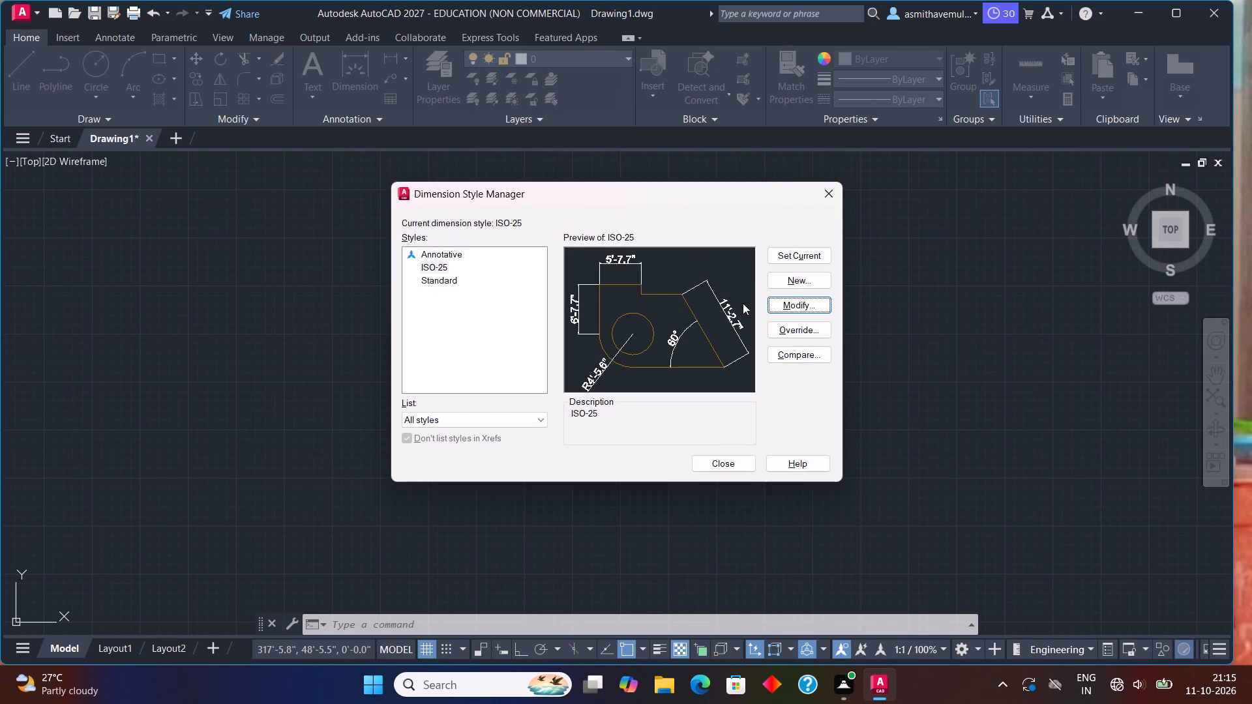
triple_click(792, 254)
triple_click(794, 255)
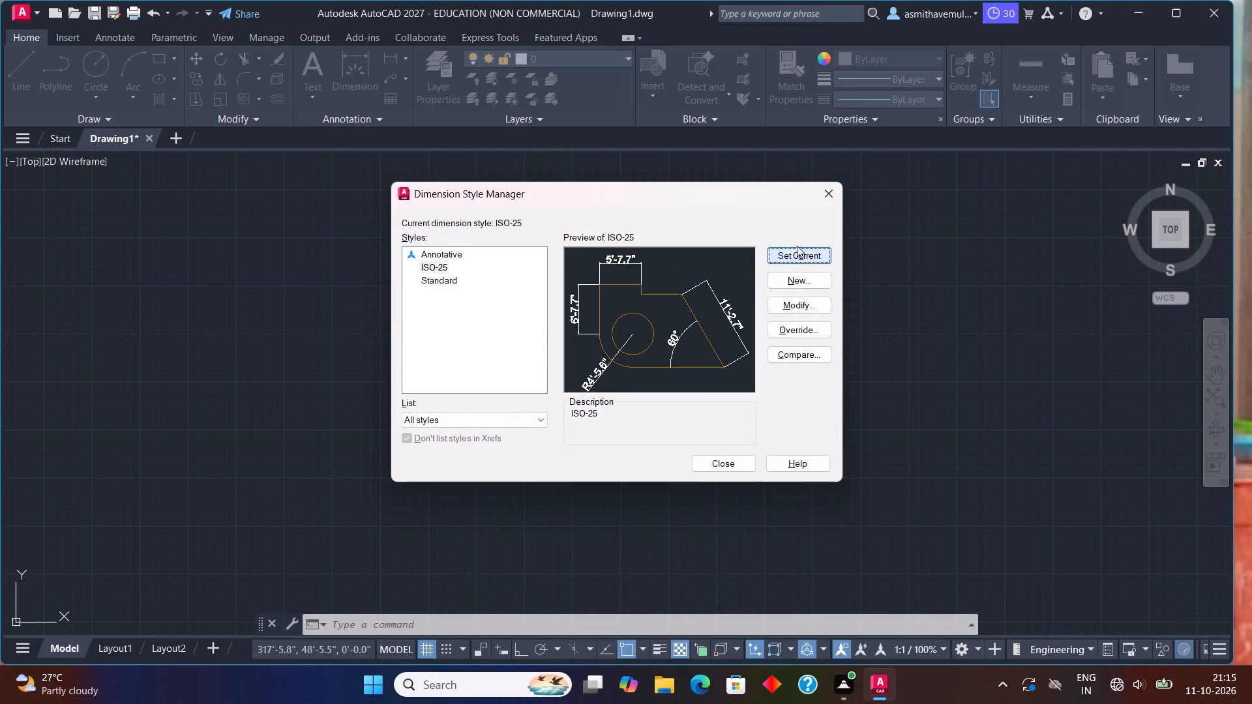
click(827, 200)
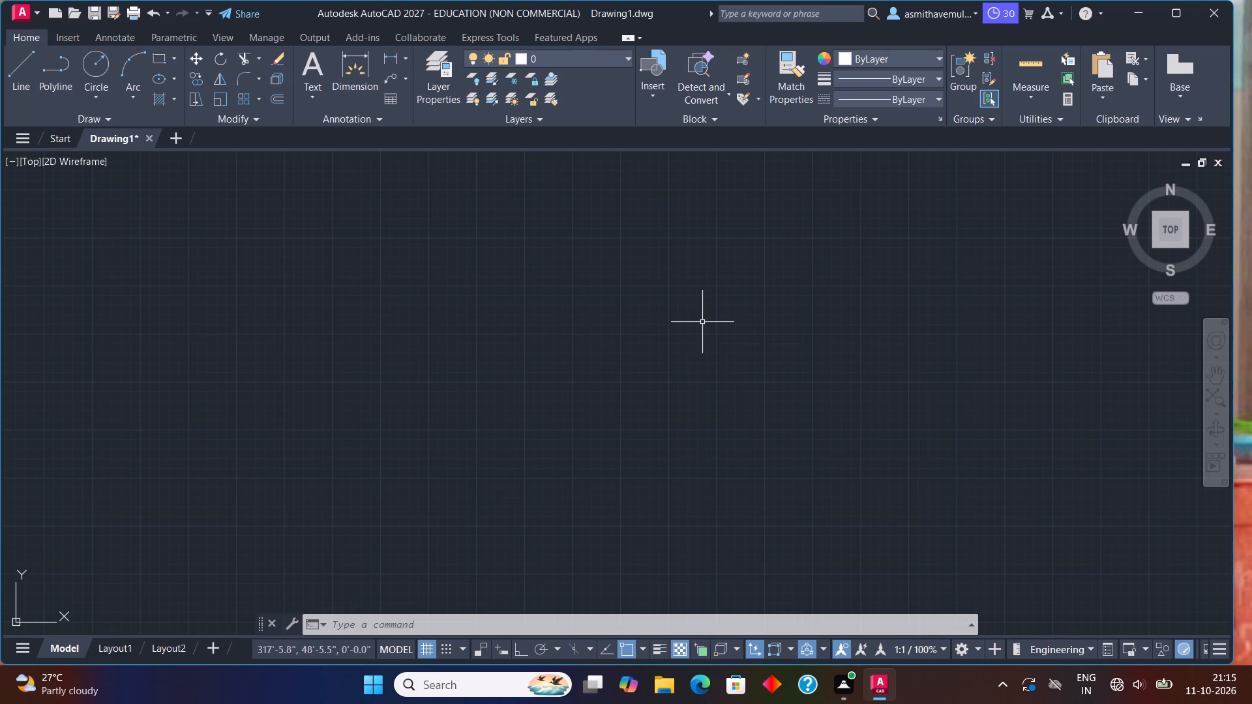
Draw a rectangle 25' long and 40' wide in the empty drawing area.
text(REC)
key(Return)
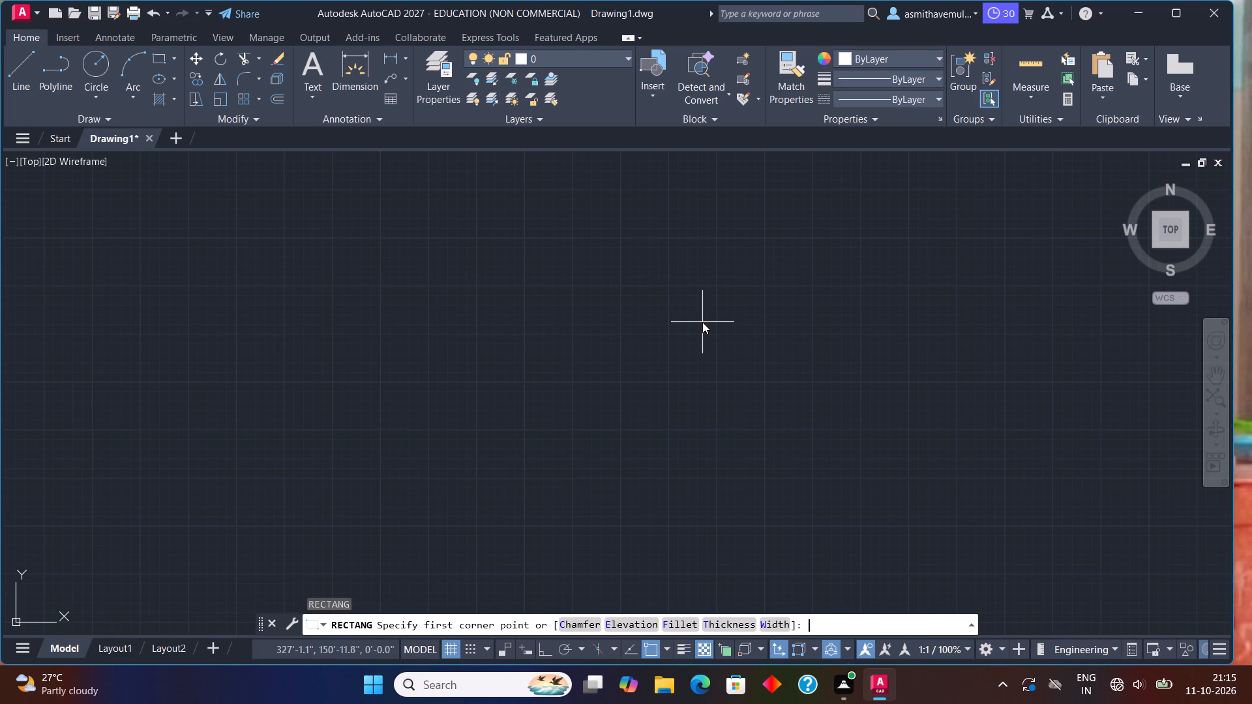
click(437, 561)
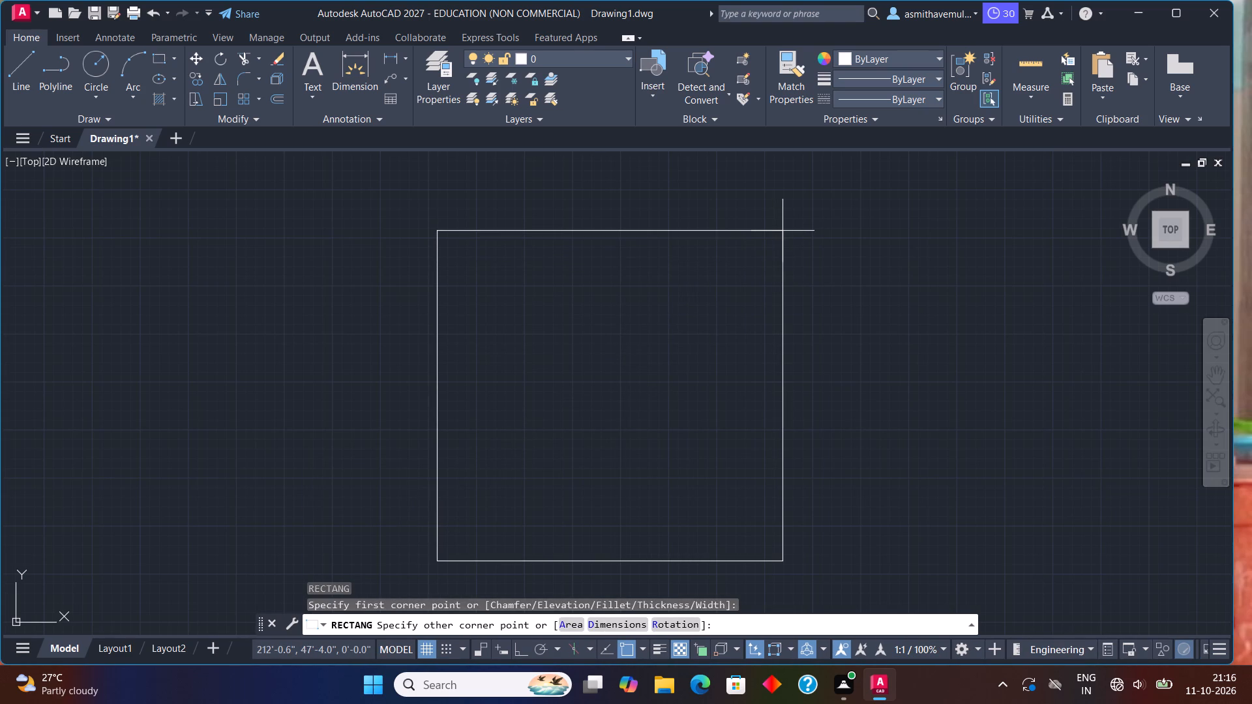
key(d)
key(Return)
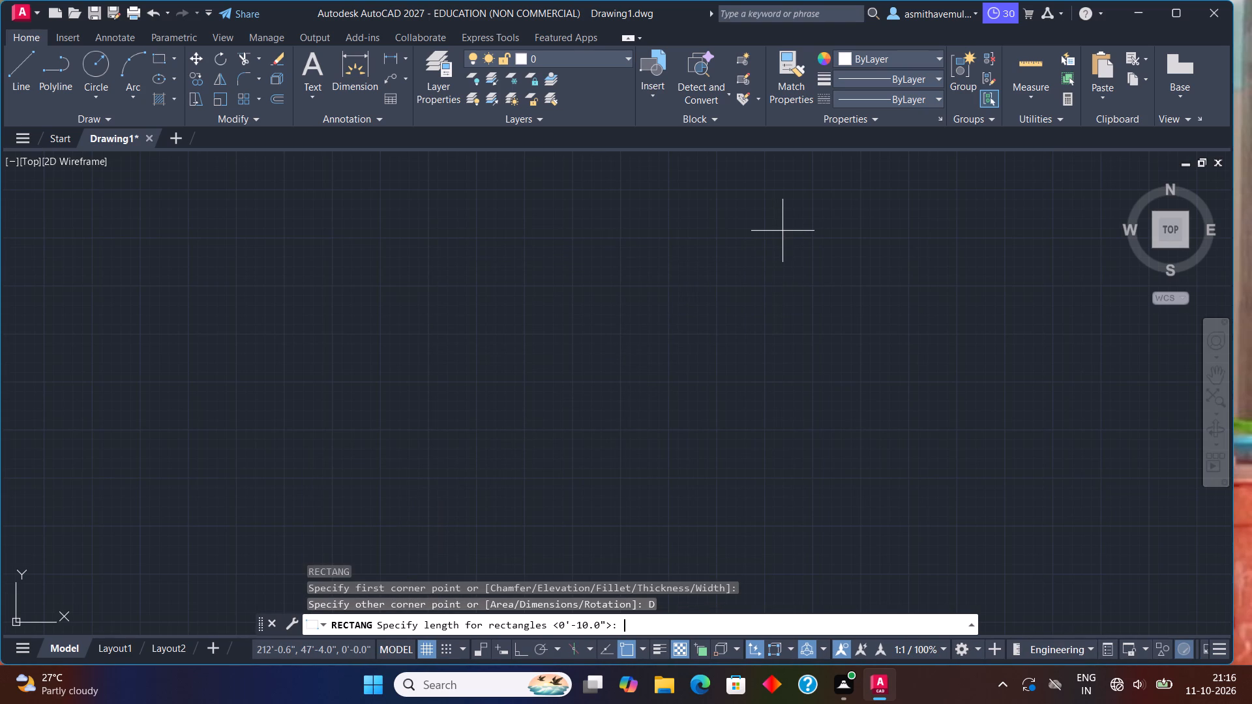
text(25')
key(Return)
text(40')
key(Return)
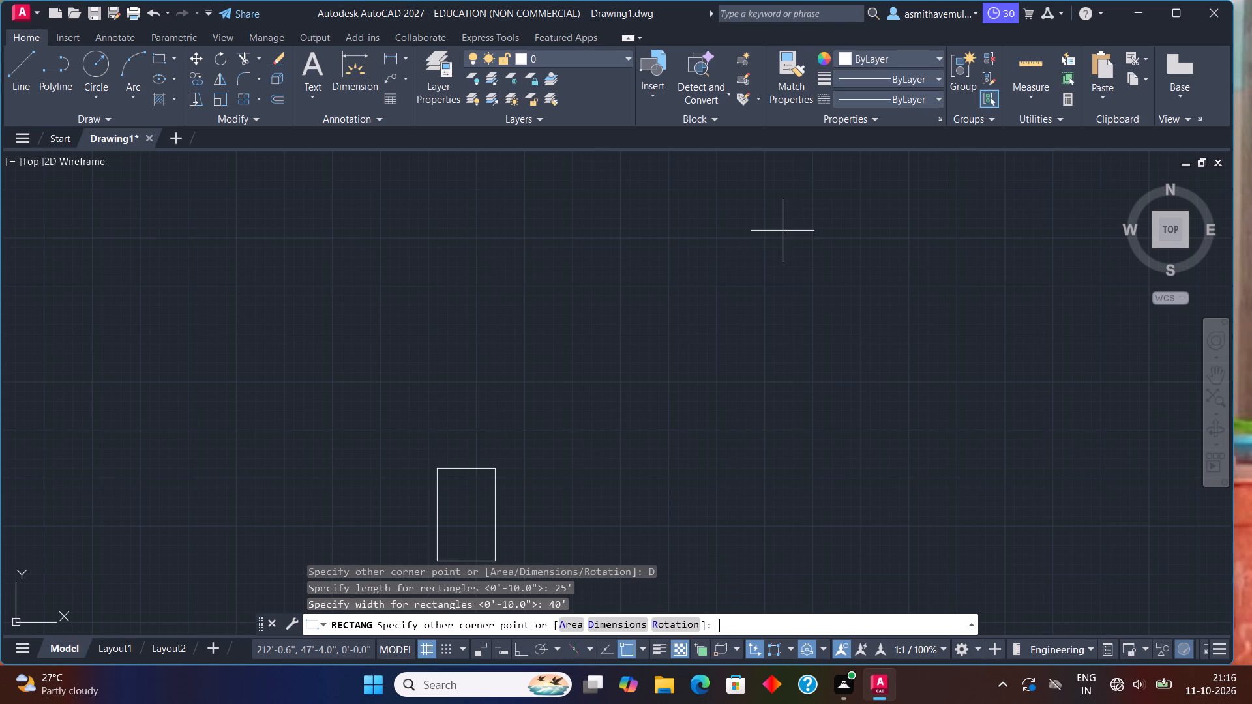
click(784, 231)
Offset the 25' by 40' rectangle 9" inward to form the outer wall thickness.
middle_drag(595, 467, 594, 465)
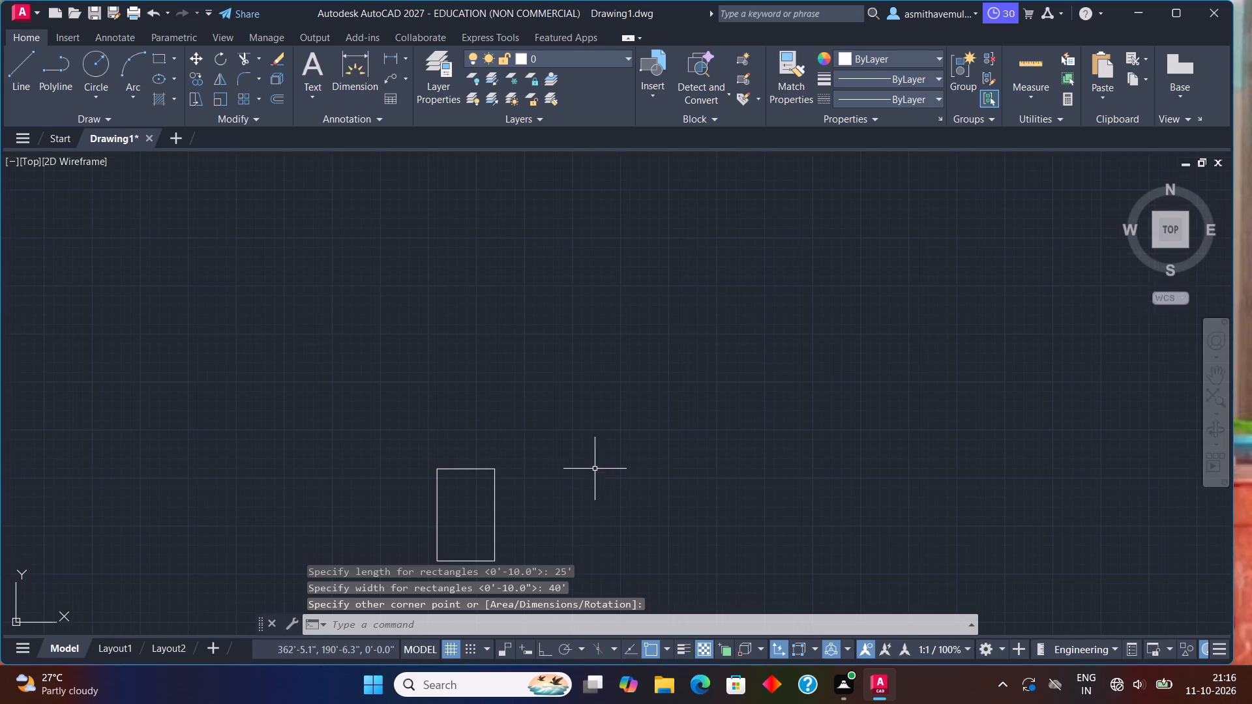
middle_drag(594, 465, 630, 342)
click(601, 387)
click(748, 314)
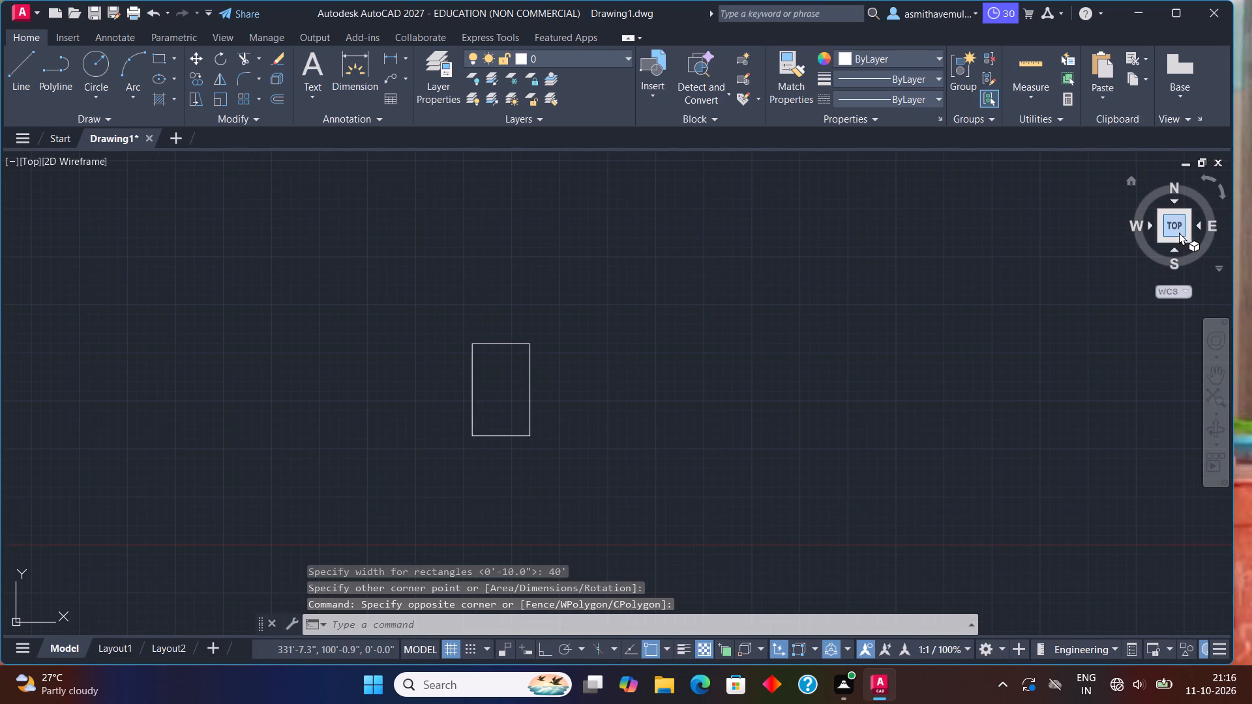
click(1172, 225)
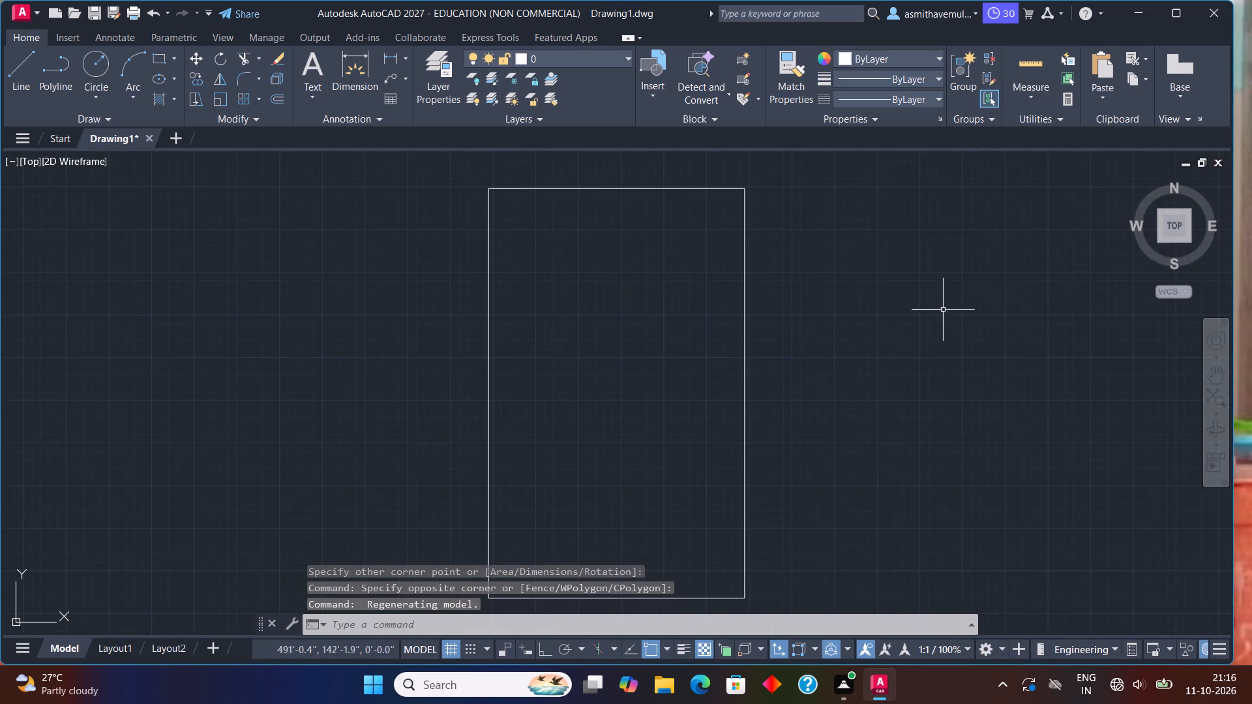
key(o)
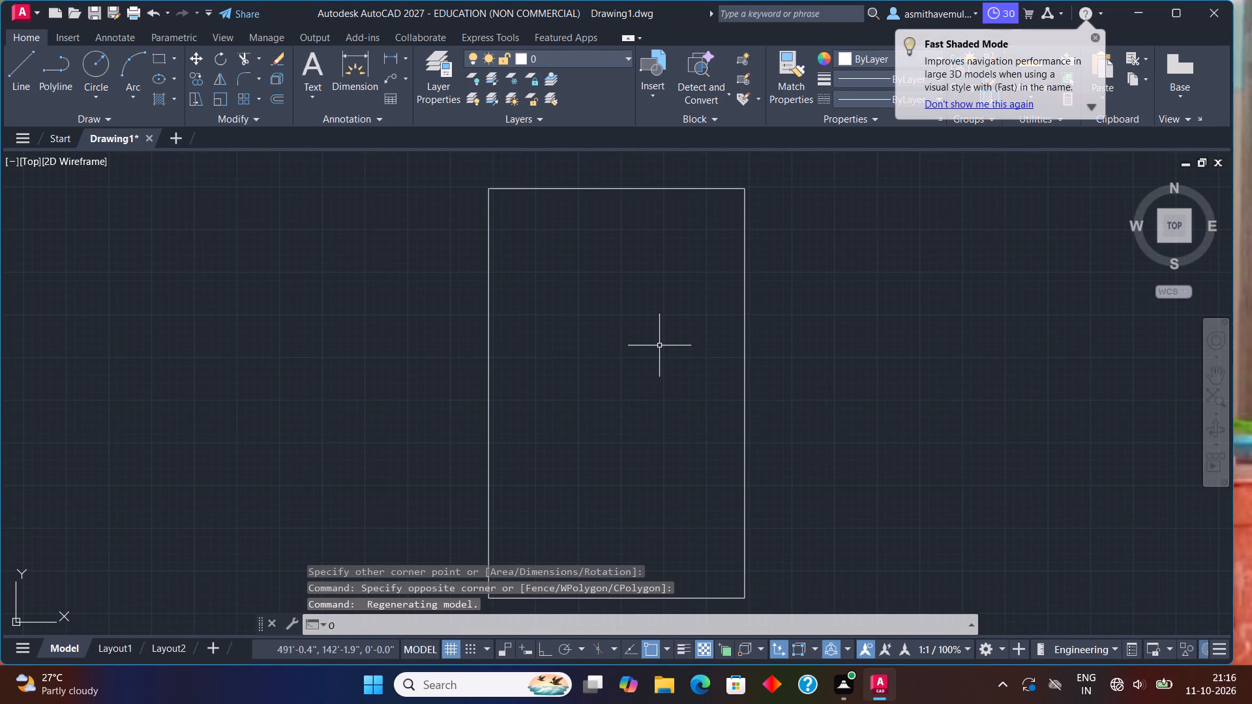
key(Return)
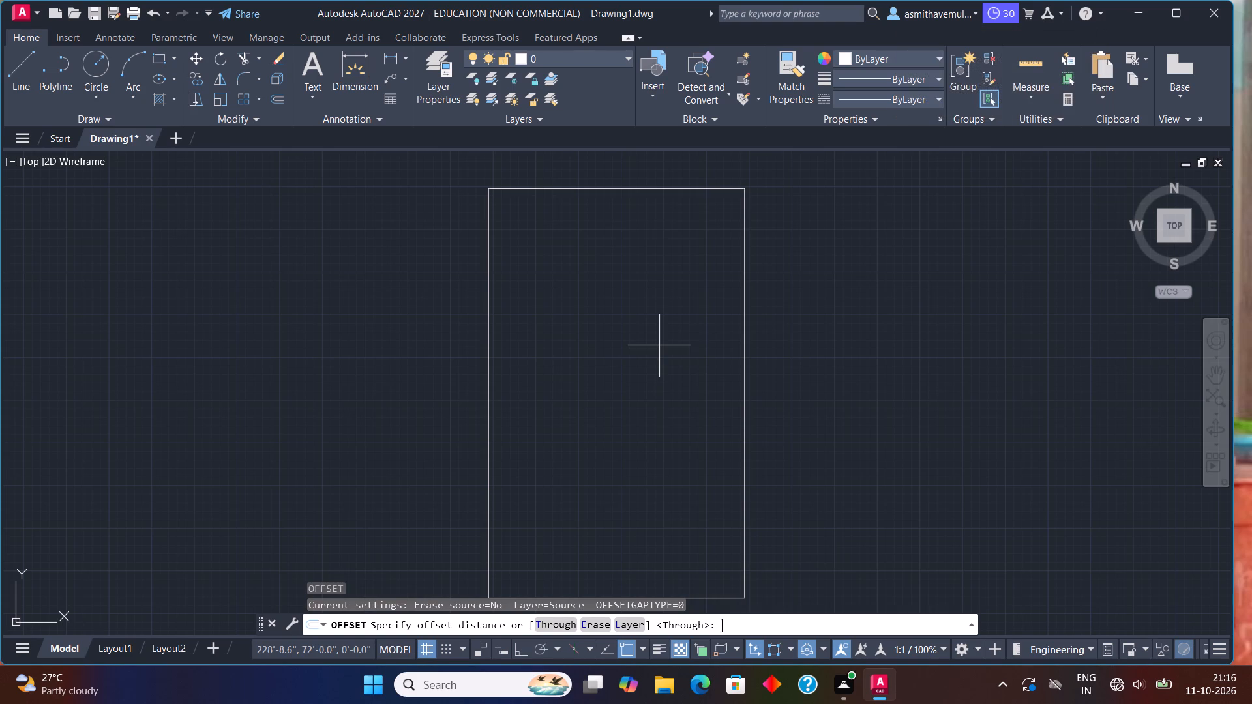
key(9)
key(shift+quotedbl)
key(Return)
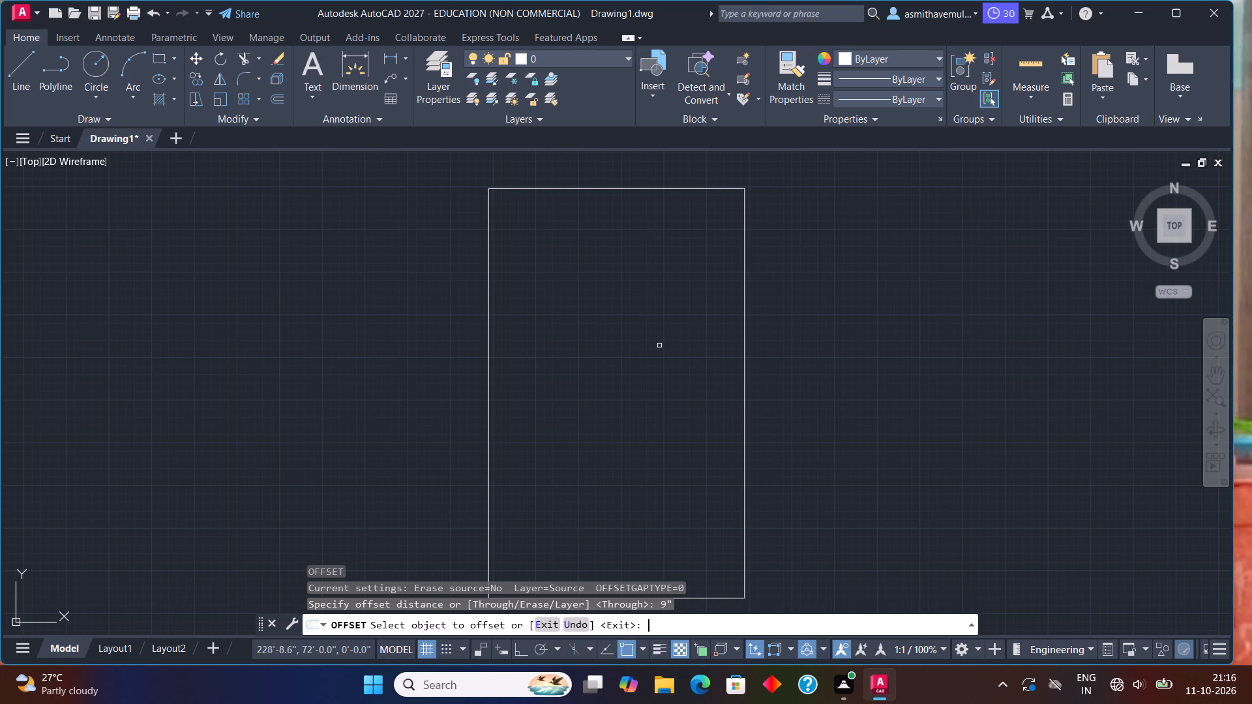
click(689, 190)
click(683, 229)
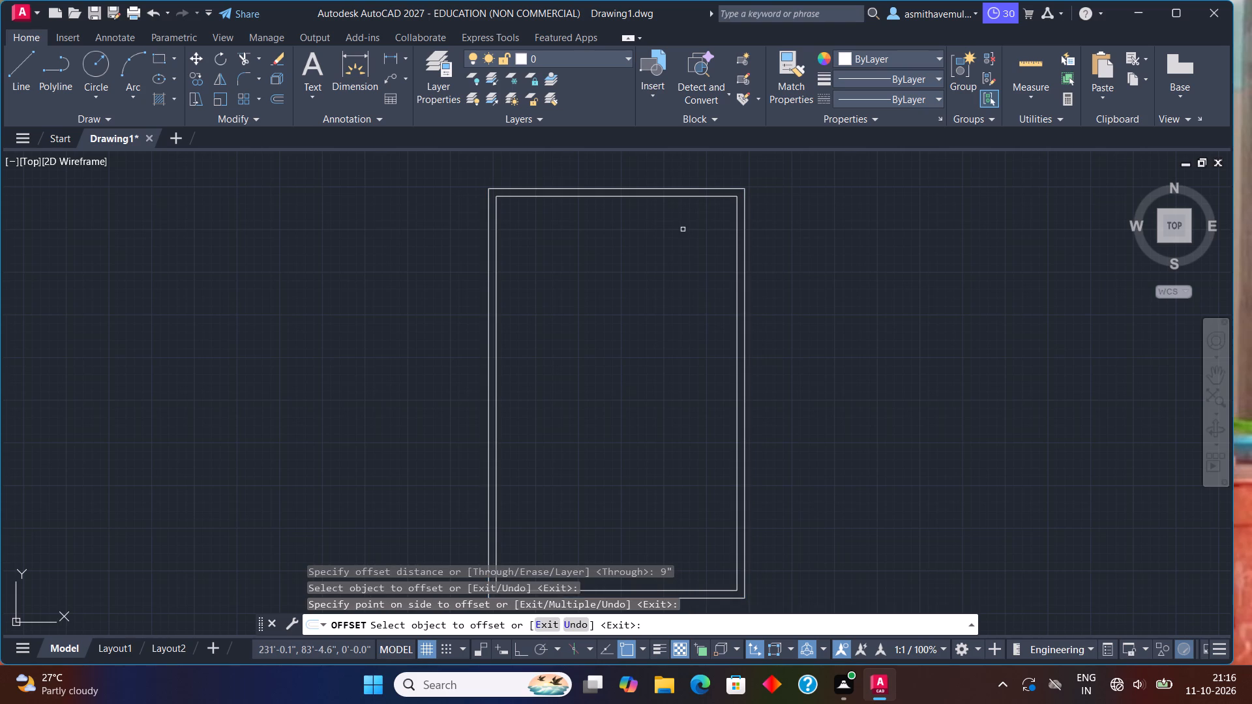
key(Escape)
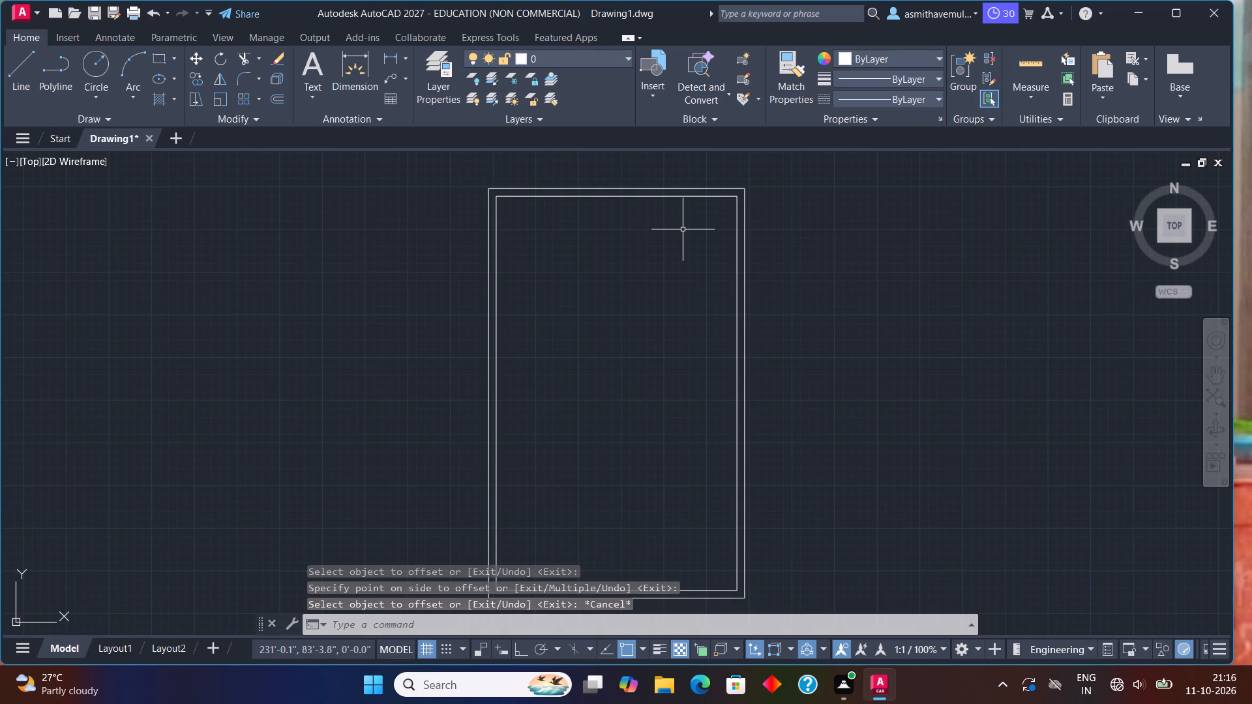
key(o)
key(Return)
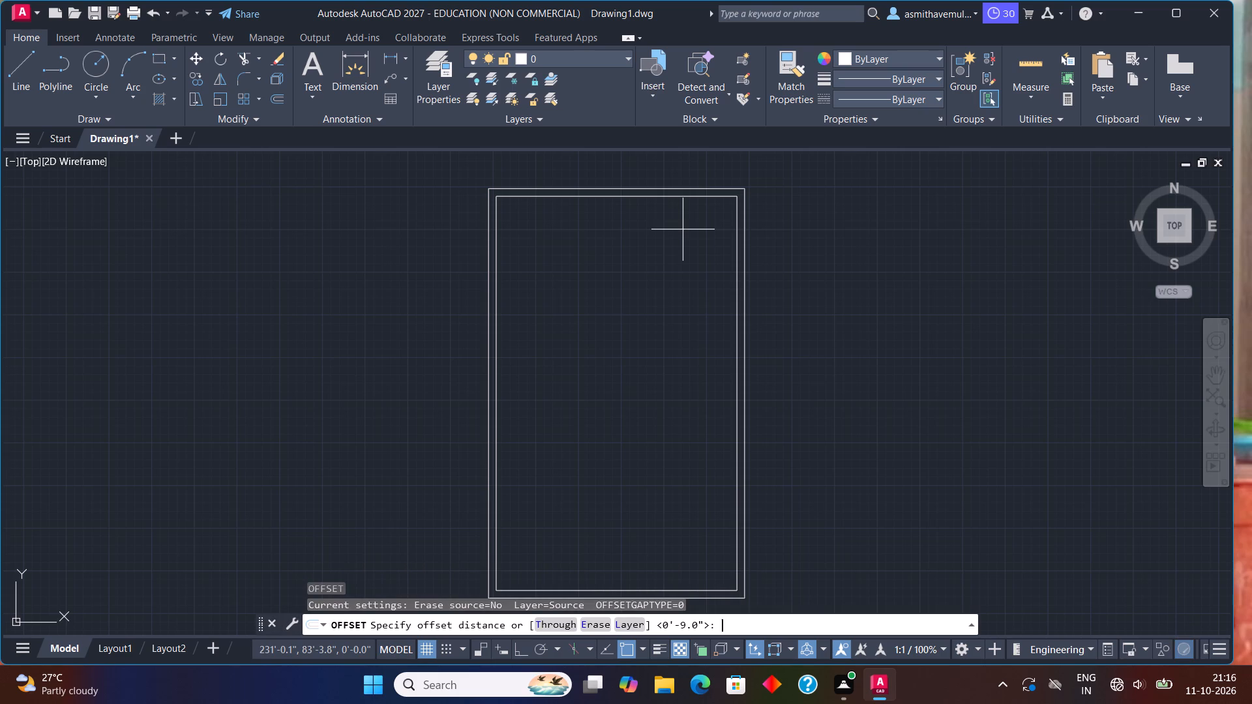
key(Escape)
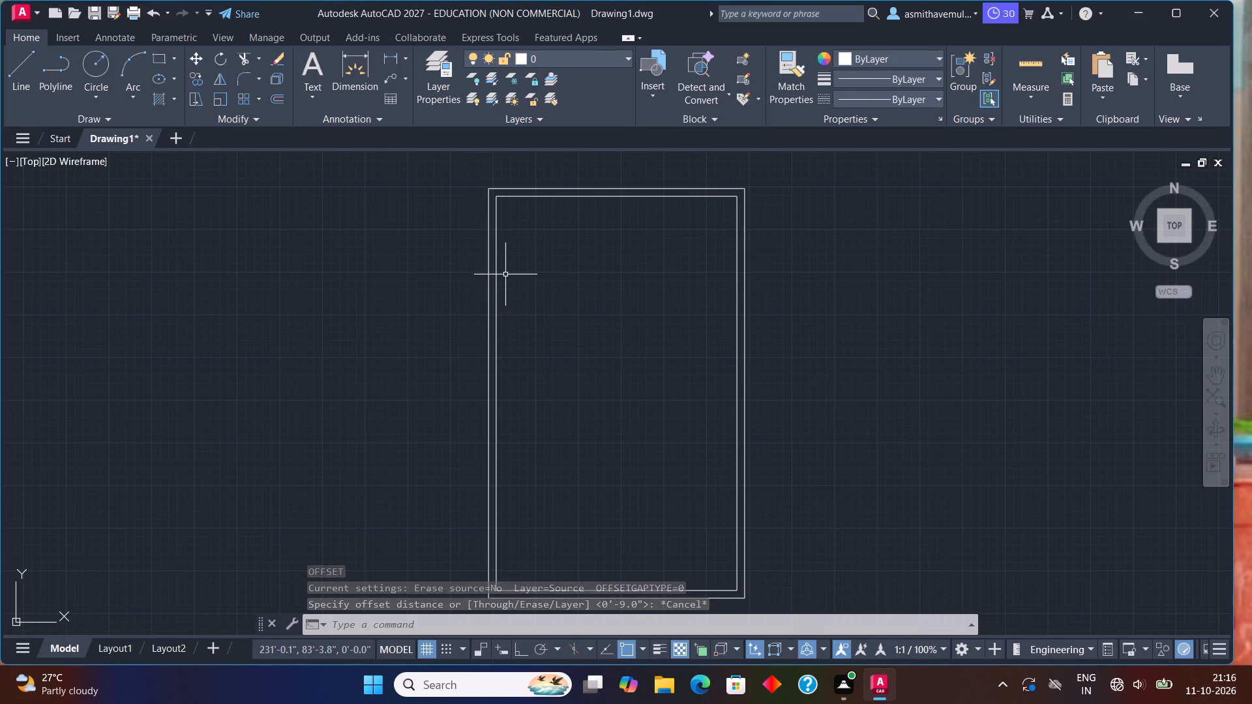
Explode the inner wall rectangle into separate lines and check that one side selects on its own.
key(x)
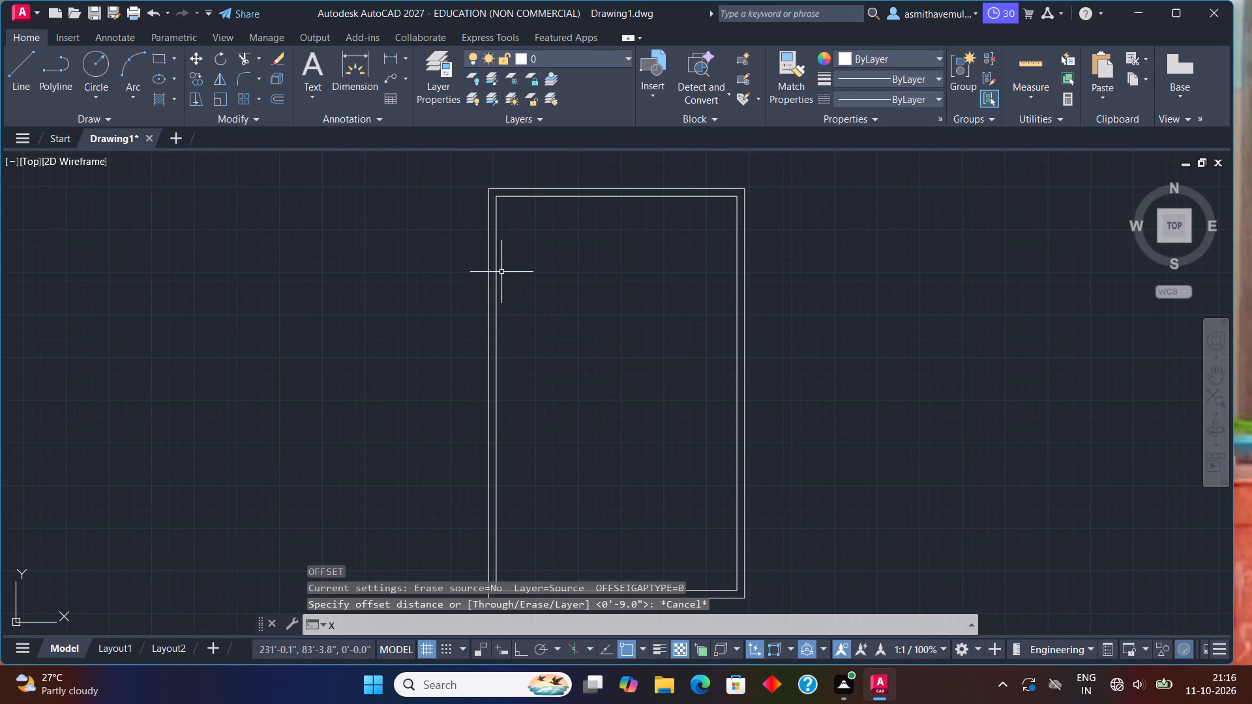
key(Return)
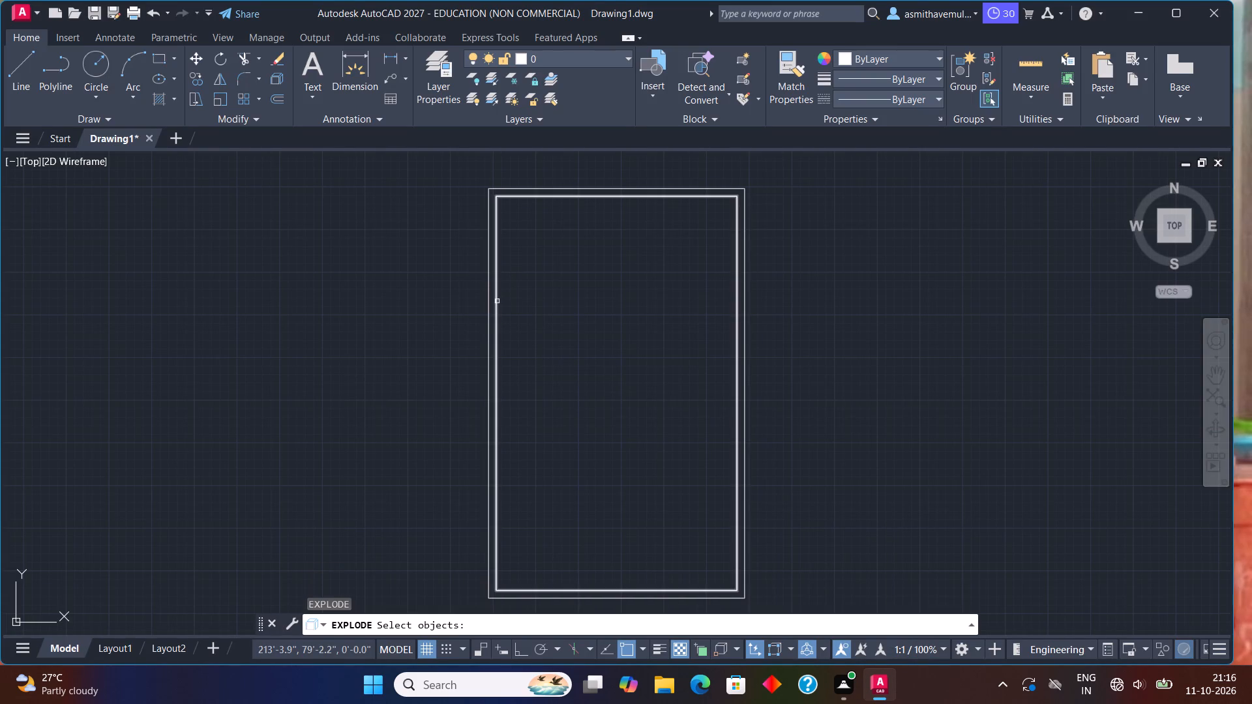
click(497, 300)
key(Return)
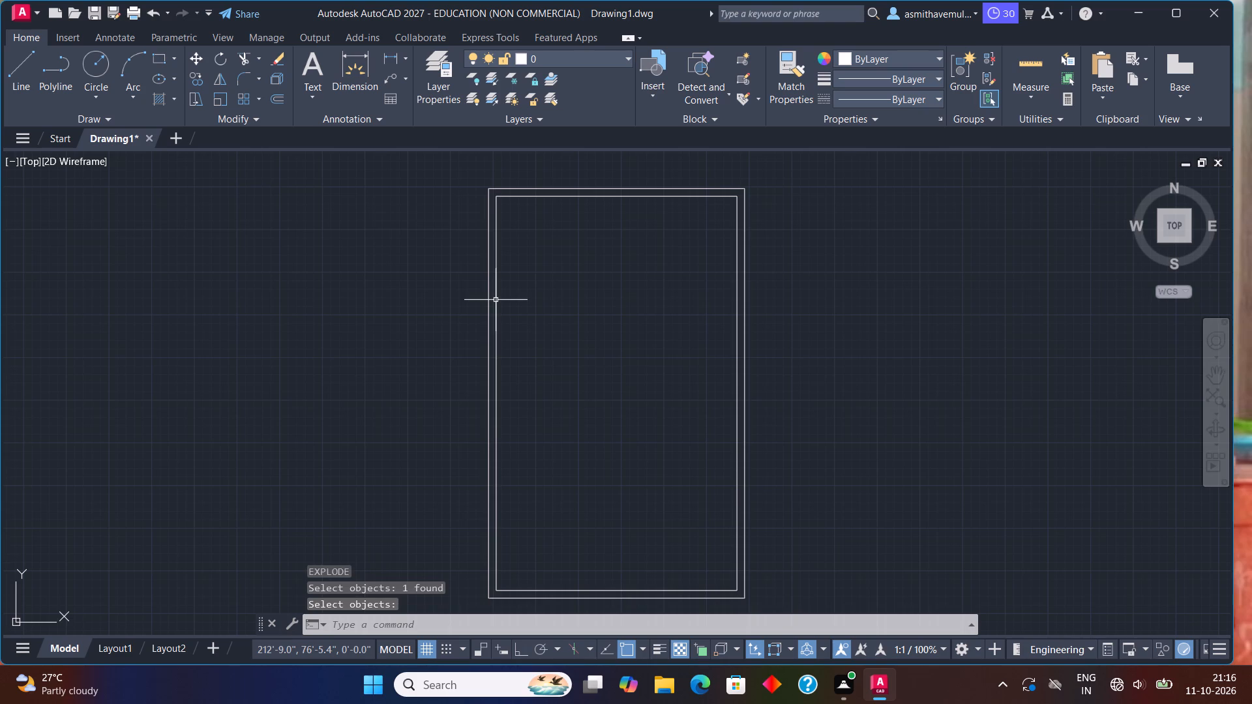
click(496, 299)
click(631, 315)
click(629, 318)
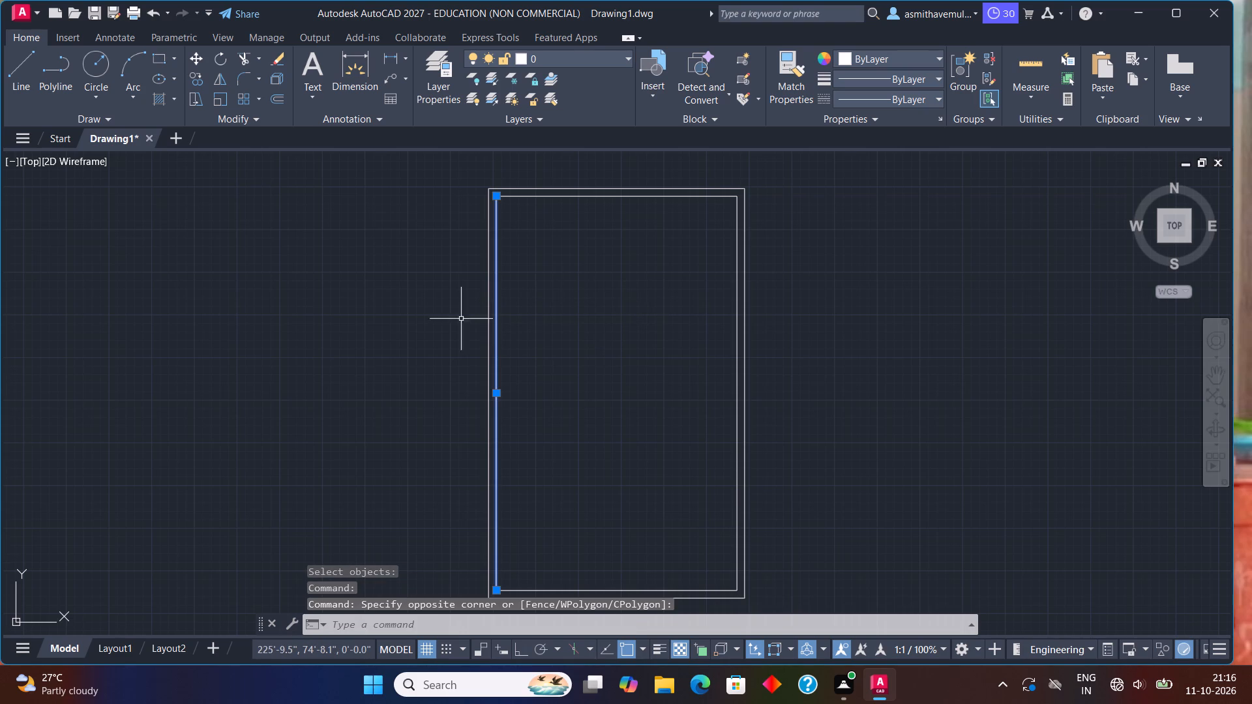
key(Escape)
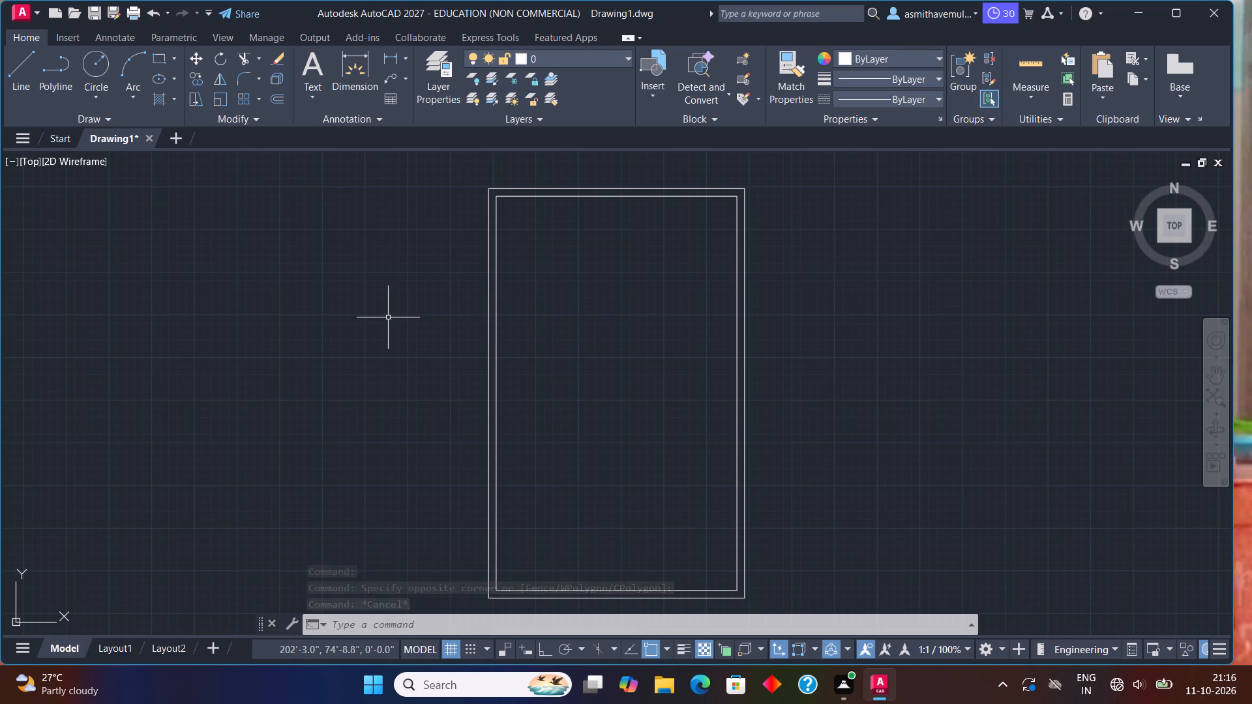
scroll(382, 290, down, 1)
scroll(558, 324, up, 1)
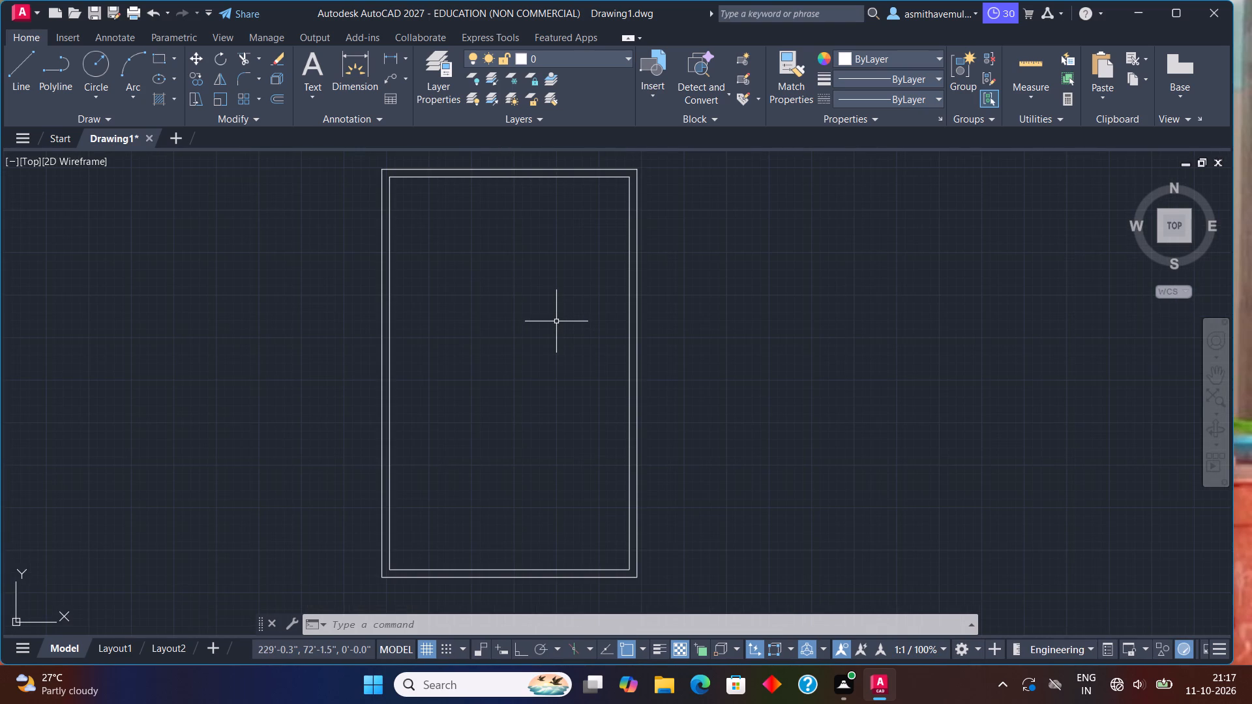
Offset the inner top wall line 4'8" down into the building.
key(o)
key(Return)
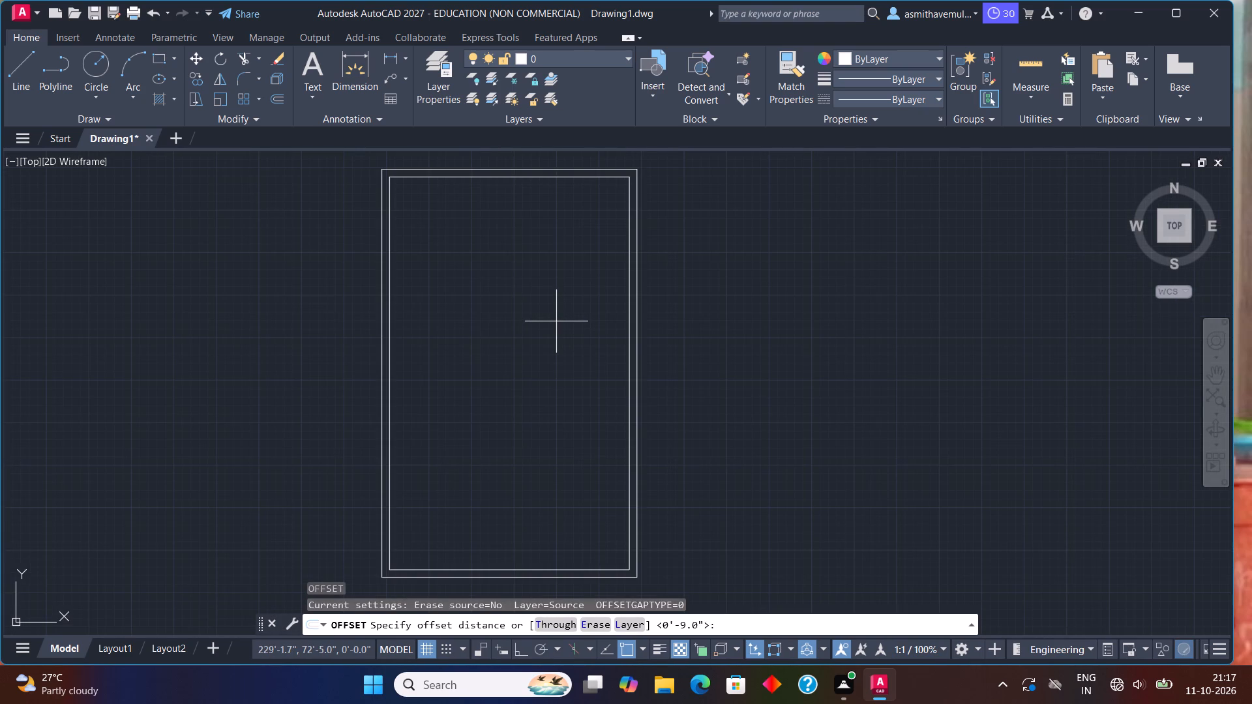
text(4'8)
key(shift+quotedbl)
key(Return)
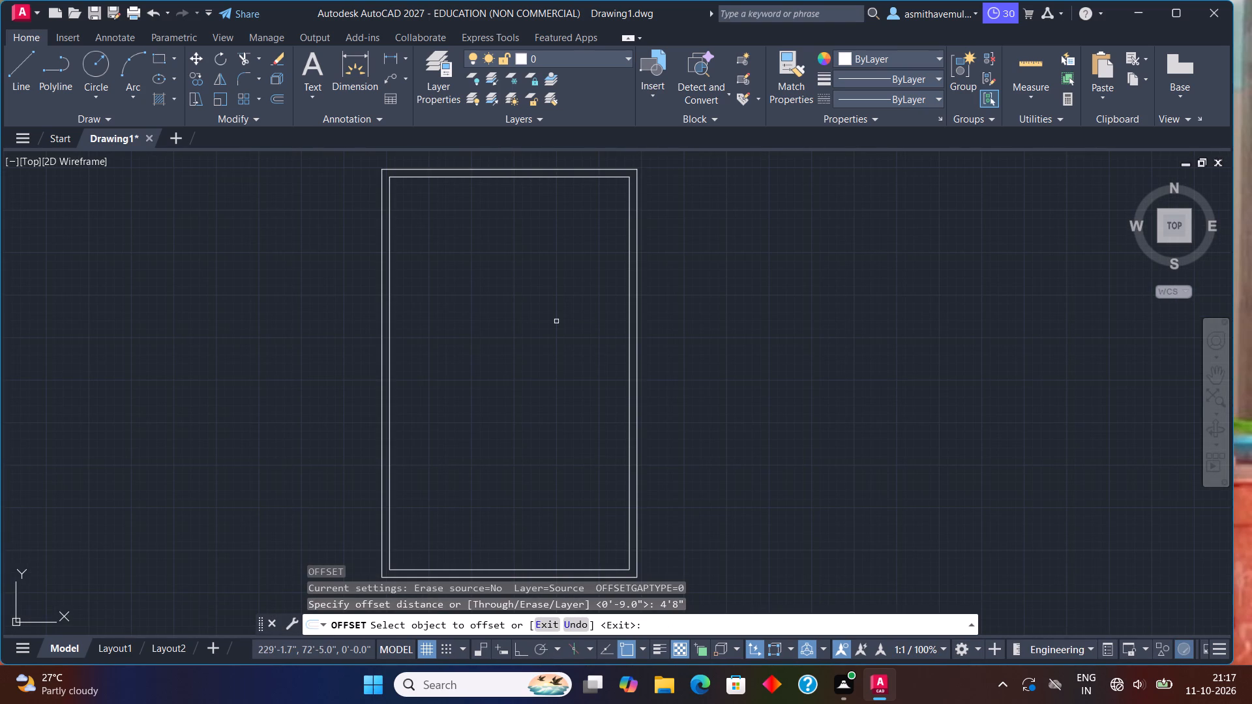
click(475, 178)
click(505, 249)
key(Escape)
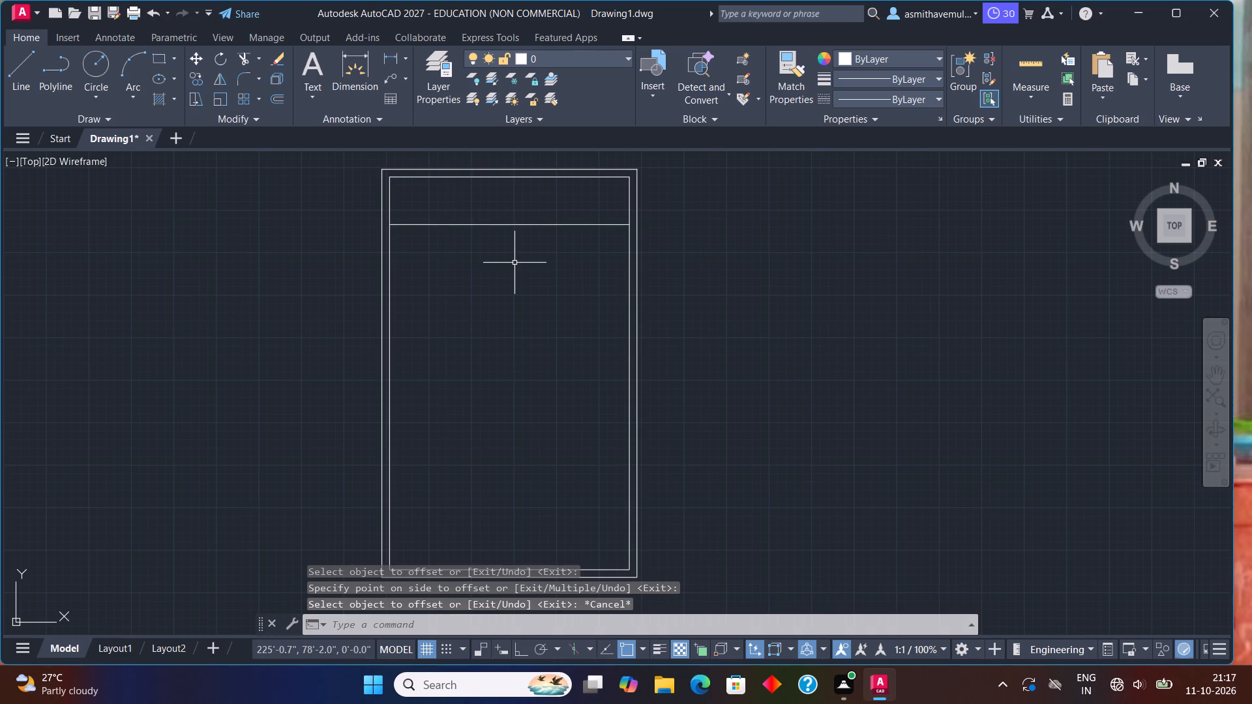
Offset the new horizontal partition line 6" downward to give the interior wall its thickness.
key(o)
key(Return)
key(6)
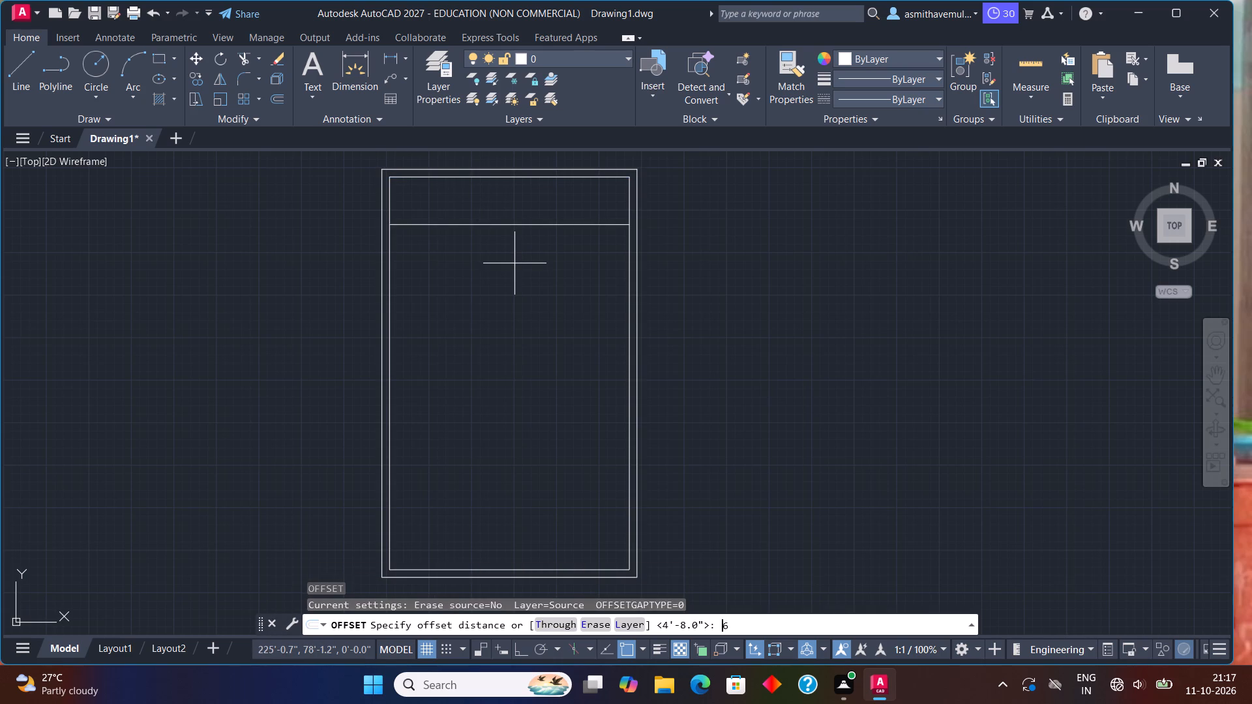
key(shift+quotedbl)
key(Return)
scroll(514, 265, down, 1)
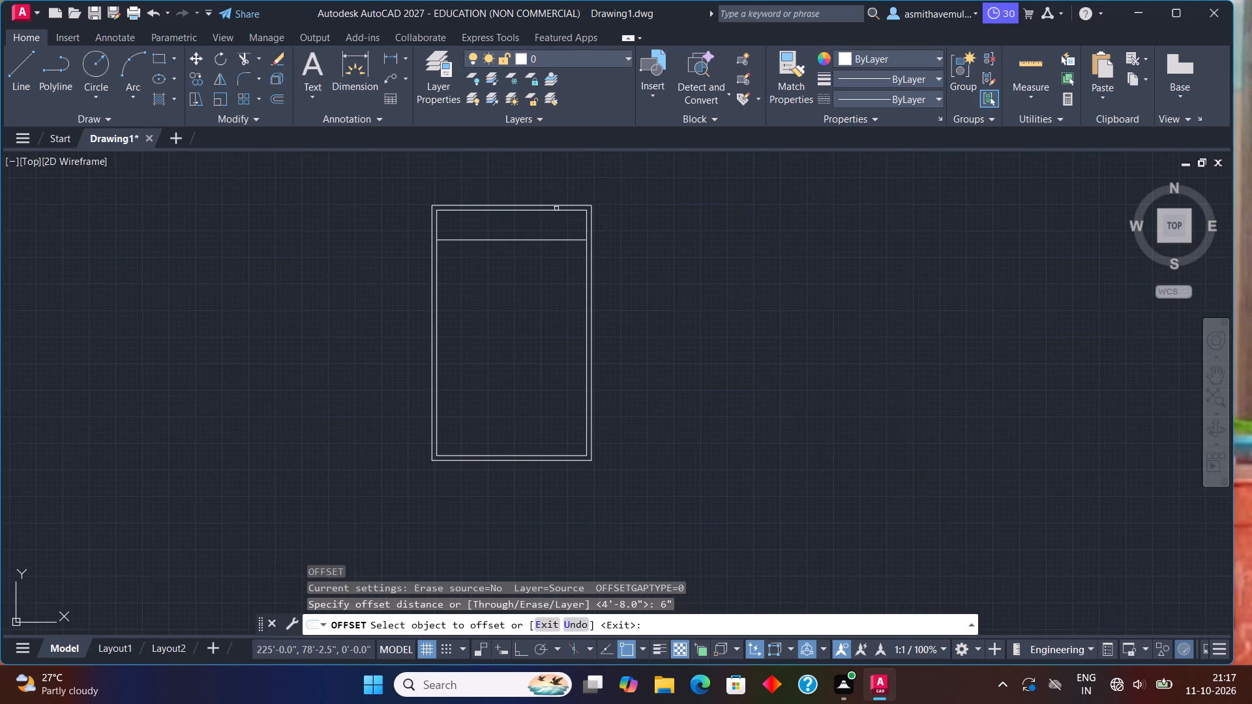
scroll(554, 233, up, 1)
click(542, 244)
click(548, 299)
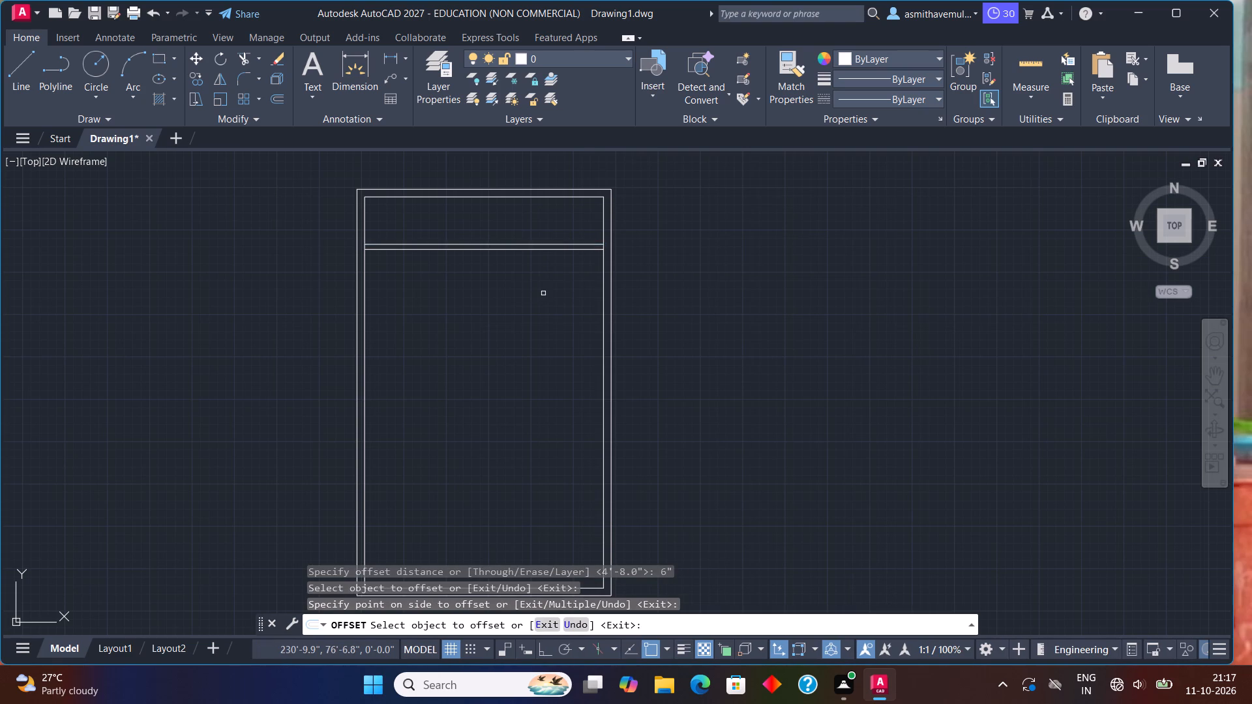
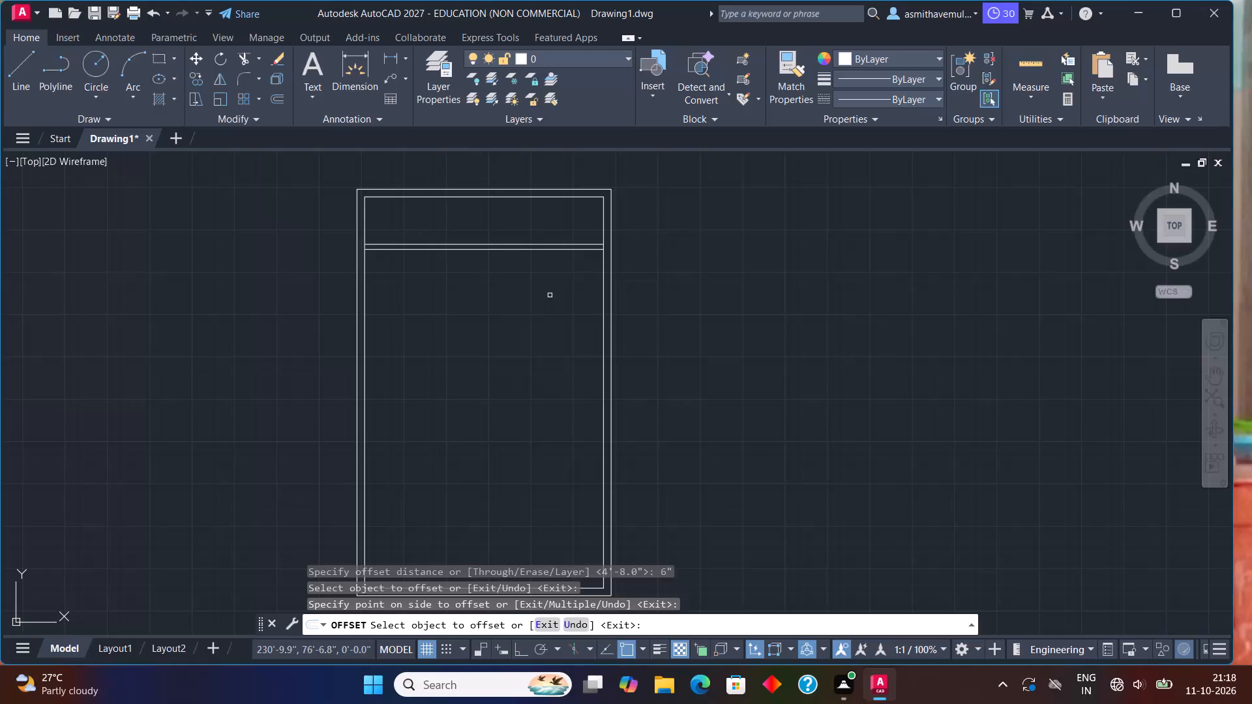
Offset the inner left wall line 11'8" to the right into the building.
key(Escape)
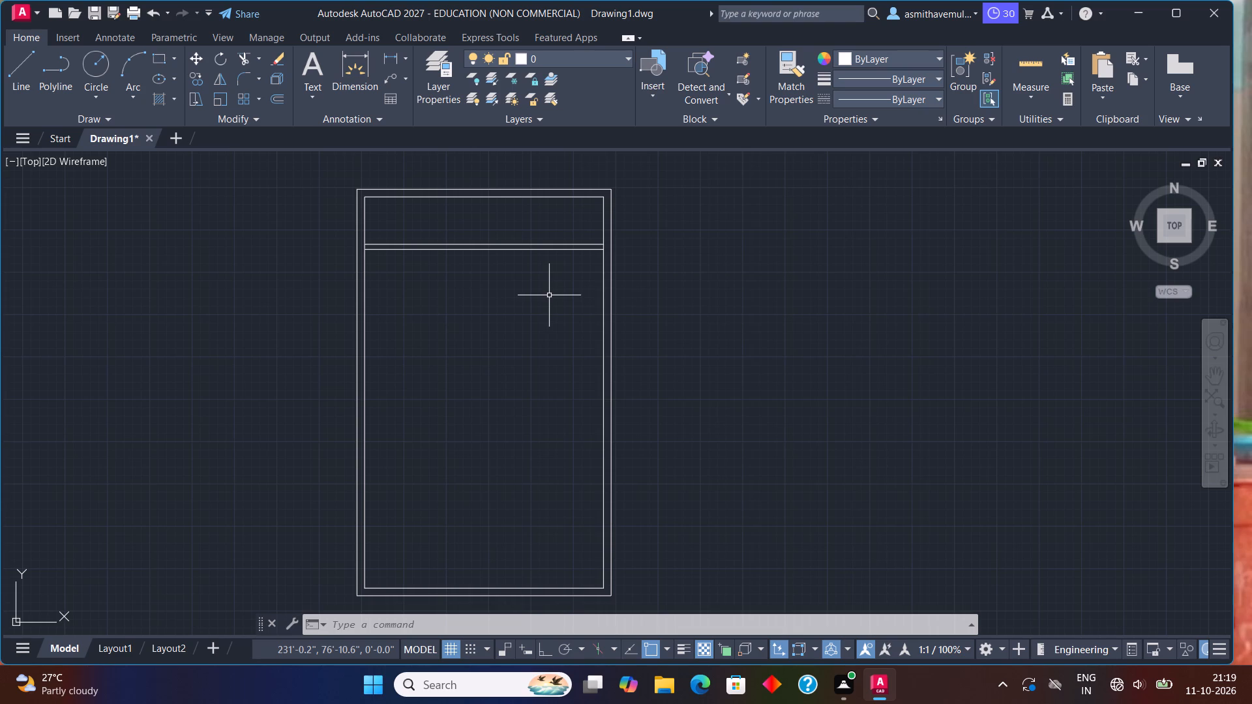
key(Escape)
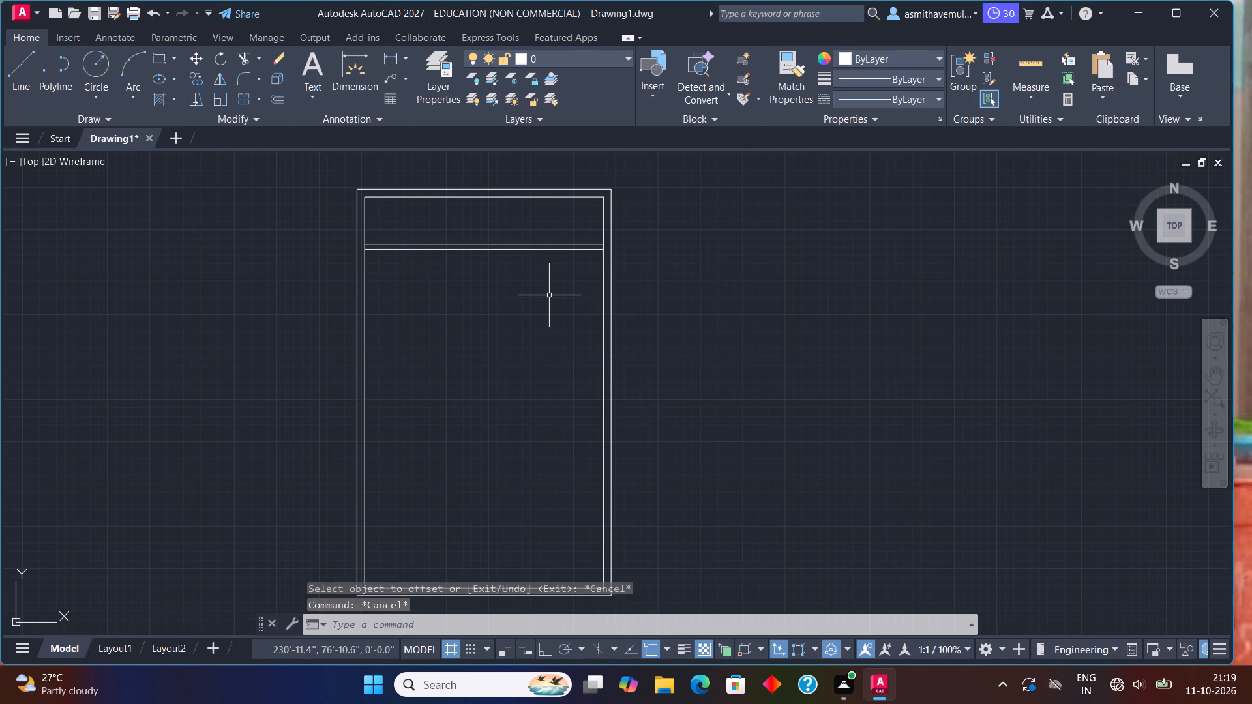
key(o)
key(Return)
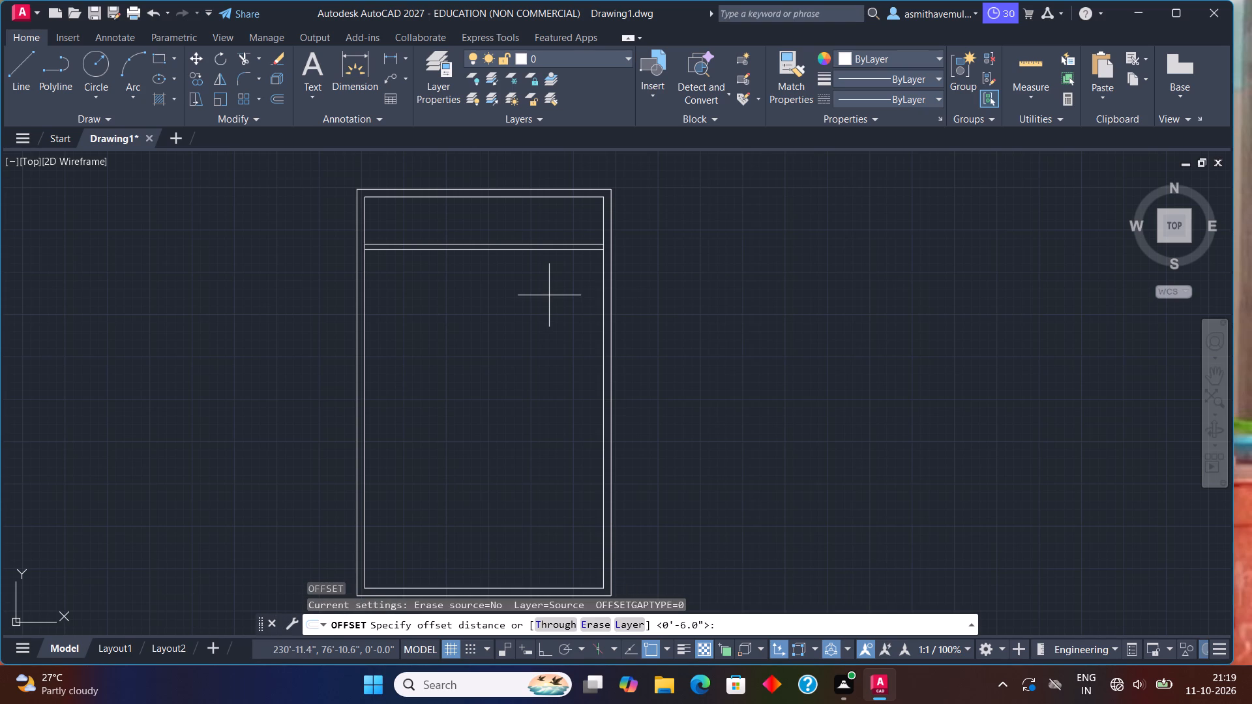
text(11)
key(apostrophe)
key(8)
key(shift+quotedbl)
key(Return)
scroll(425, 253, up, 1)
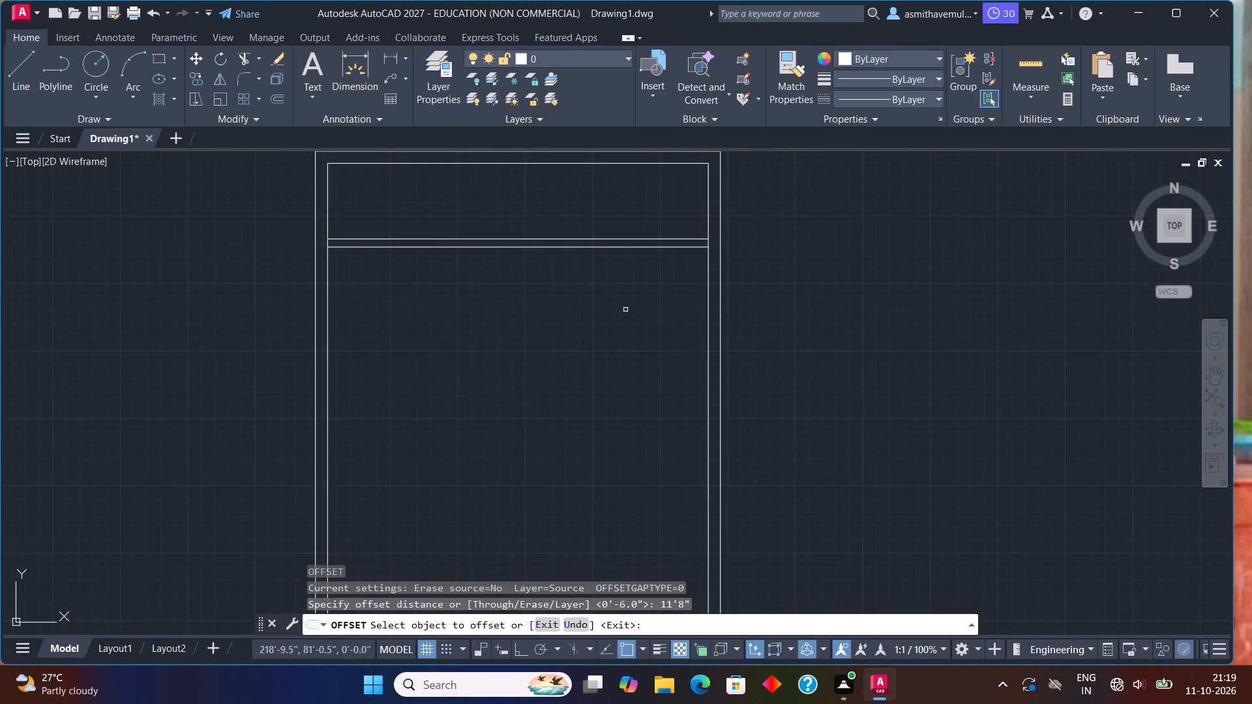
right_drag(619, 302, 630, 375)
middle_drag(619, 302, 630, 377)
middle_drag(498, 309, 516, 325)
scroll(472, 319, up, 2)
scroll(237, 286, down, 1)
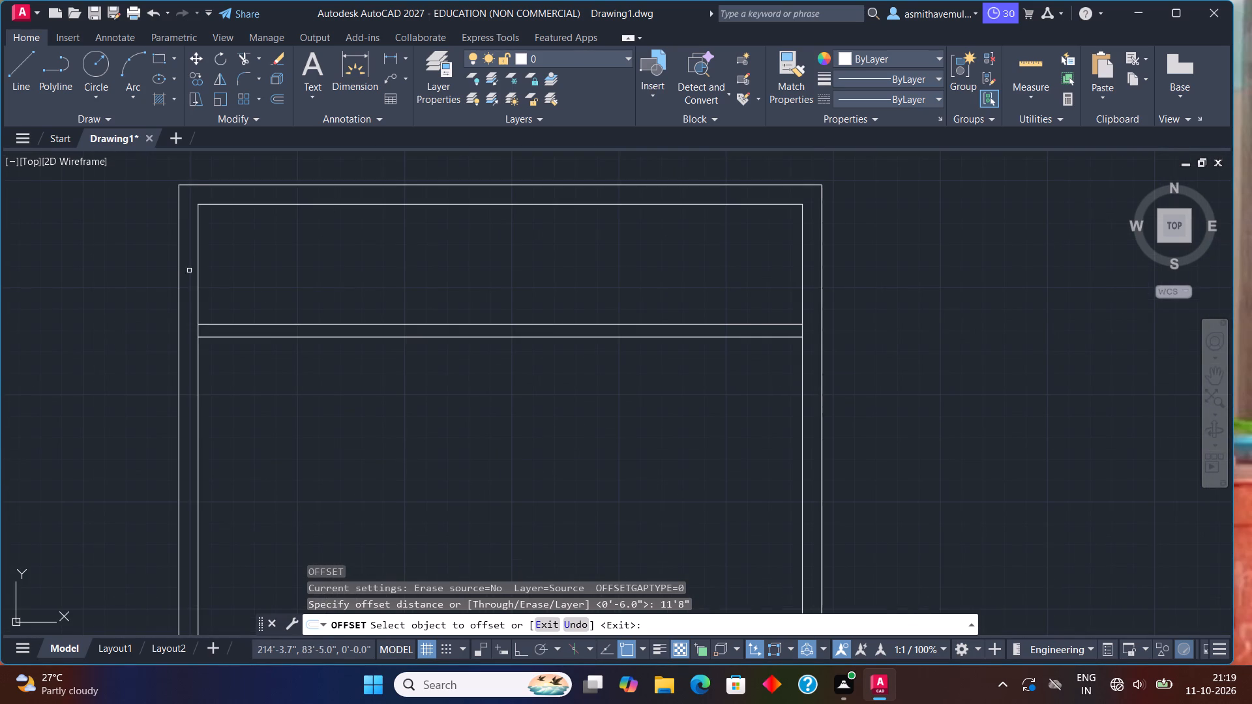
drag(197, 269, 222, 267)
click(421, 262)
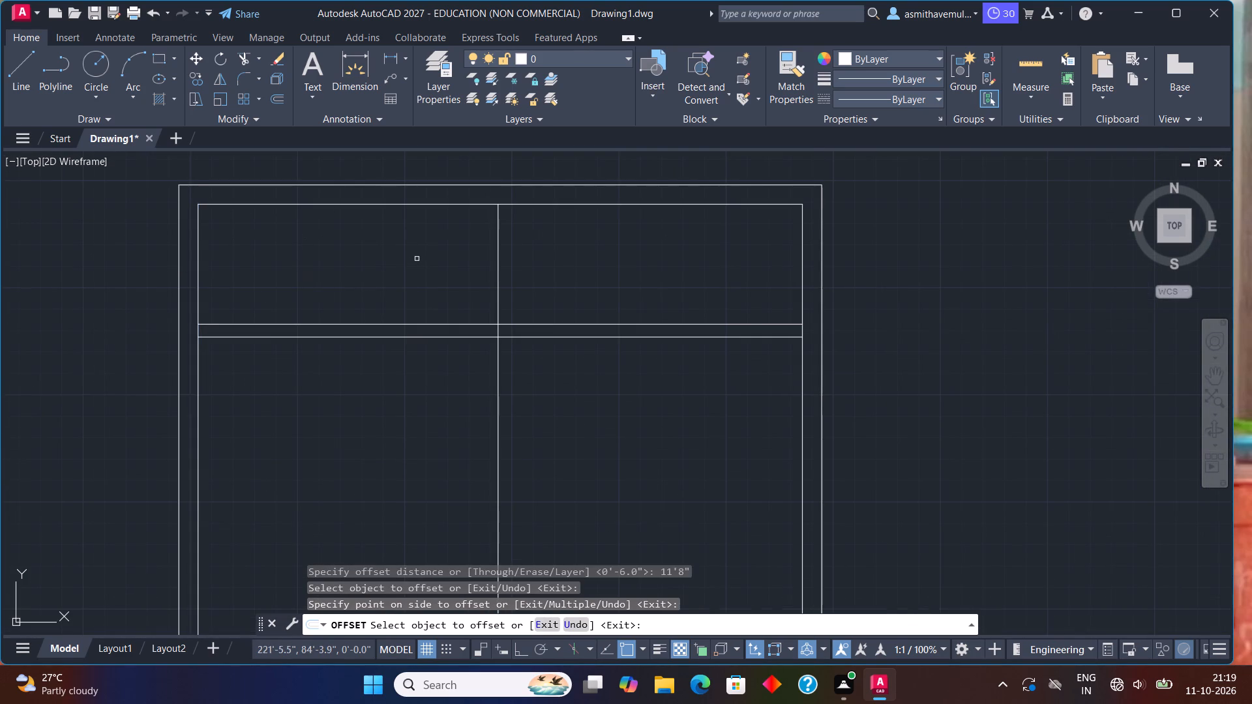
key(Escape)
Offset the new vertical partition line 6" to the right to give that interior wall its thickness.
key(o)
key(Return)
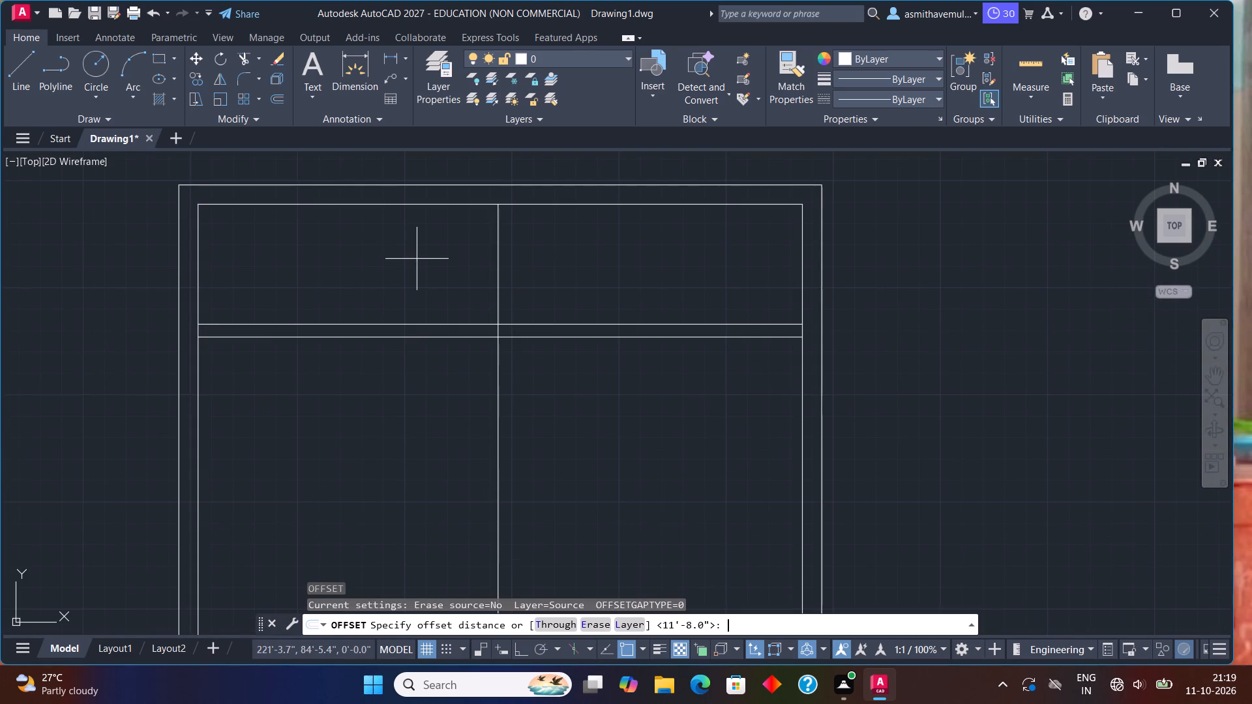
key(6)
key(shift+quotedbl)
key(Return)
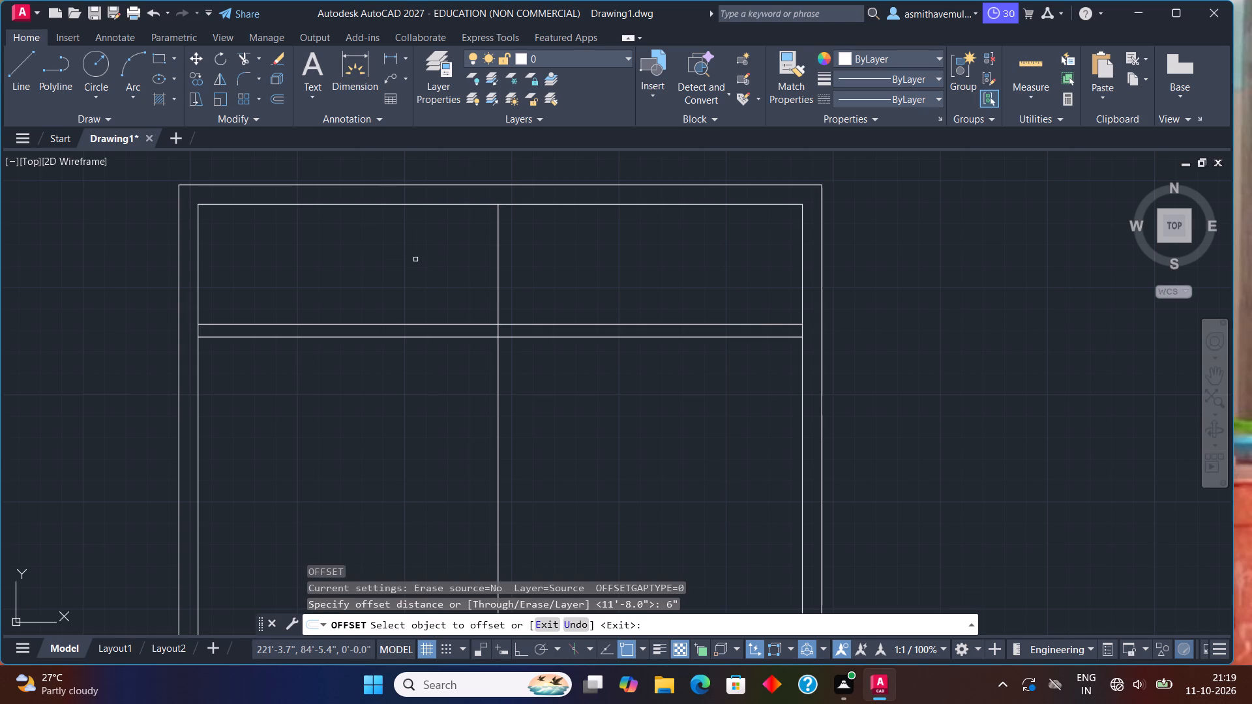
click(498, 284)
click(522, 283)
key(Escape)
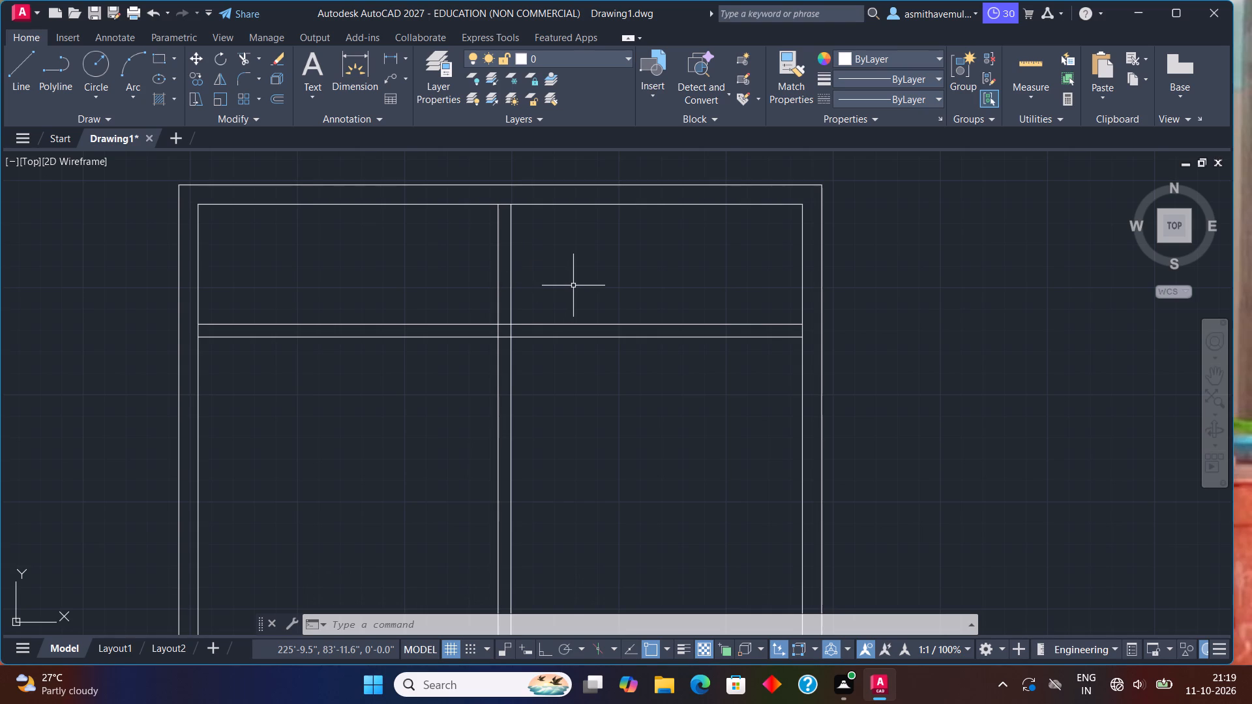
Trim away both lines of the horizontal partition to the right of the vertical partition.
middle_drag(573, 284, 484, 304)
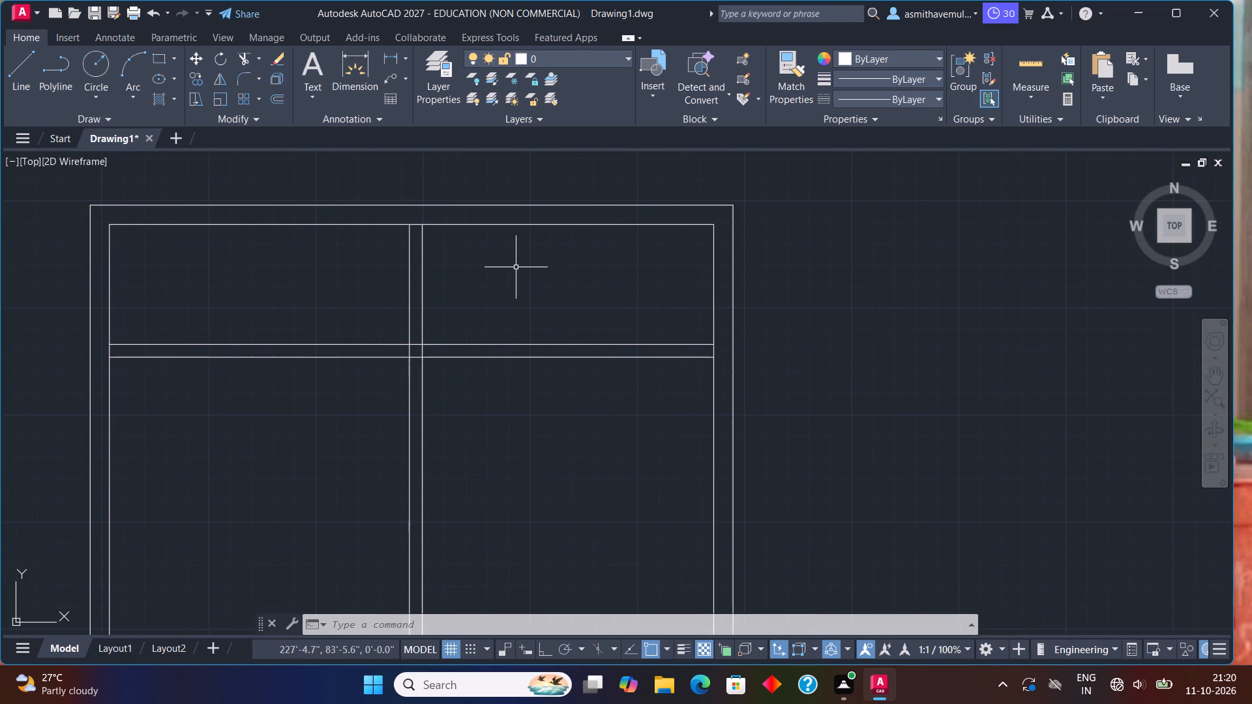
text(TRIM)
key(Return)
drag(517, 269, 492, 431)
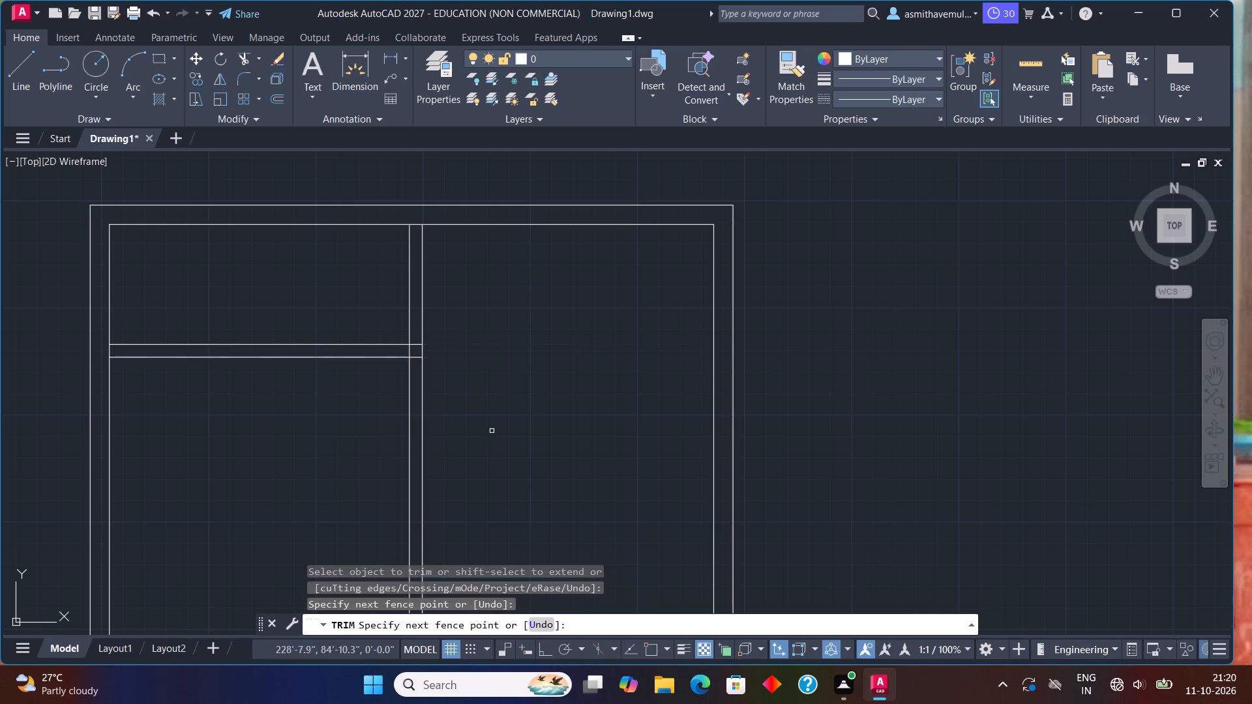
key(Escape)
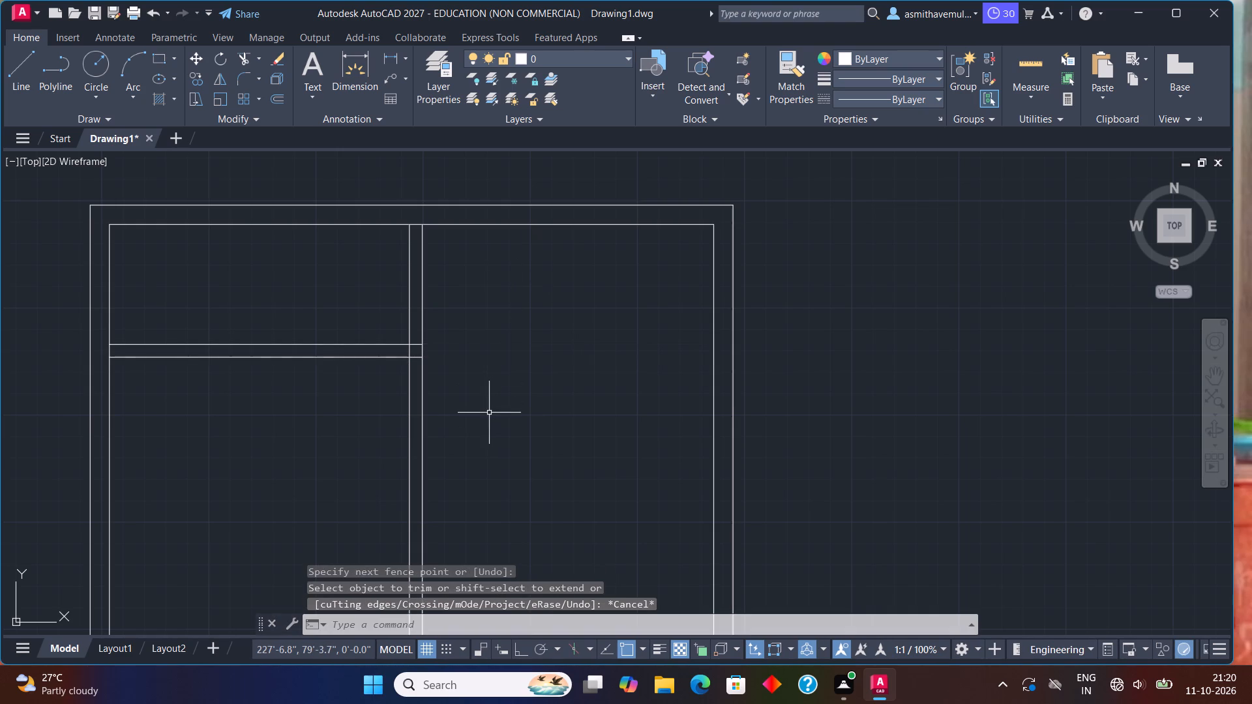
Offset the inner top wall line 12'4" down into the building.
key(o)
key(Return)
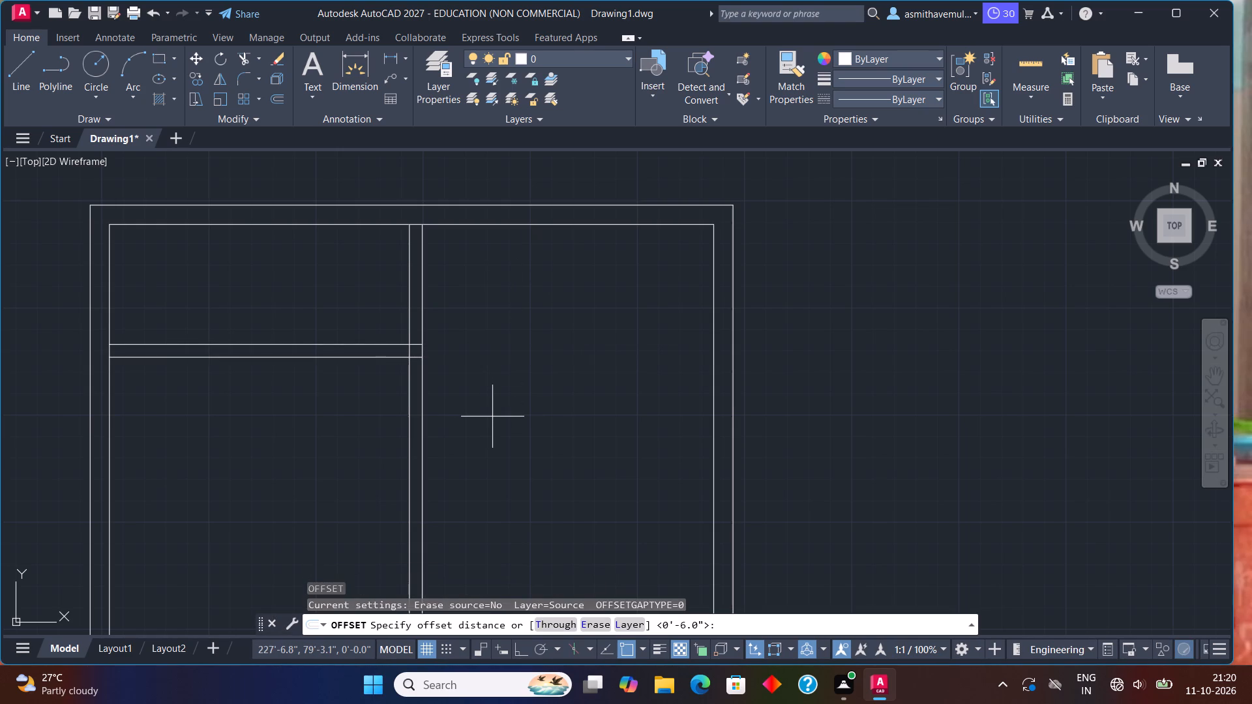
text(12)
key(apostrophe)
key(4)
key(shift+quotedbl)
key(Return)
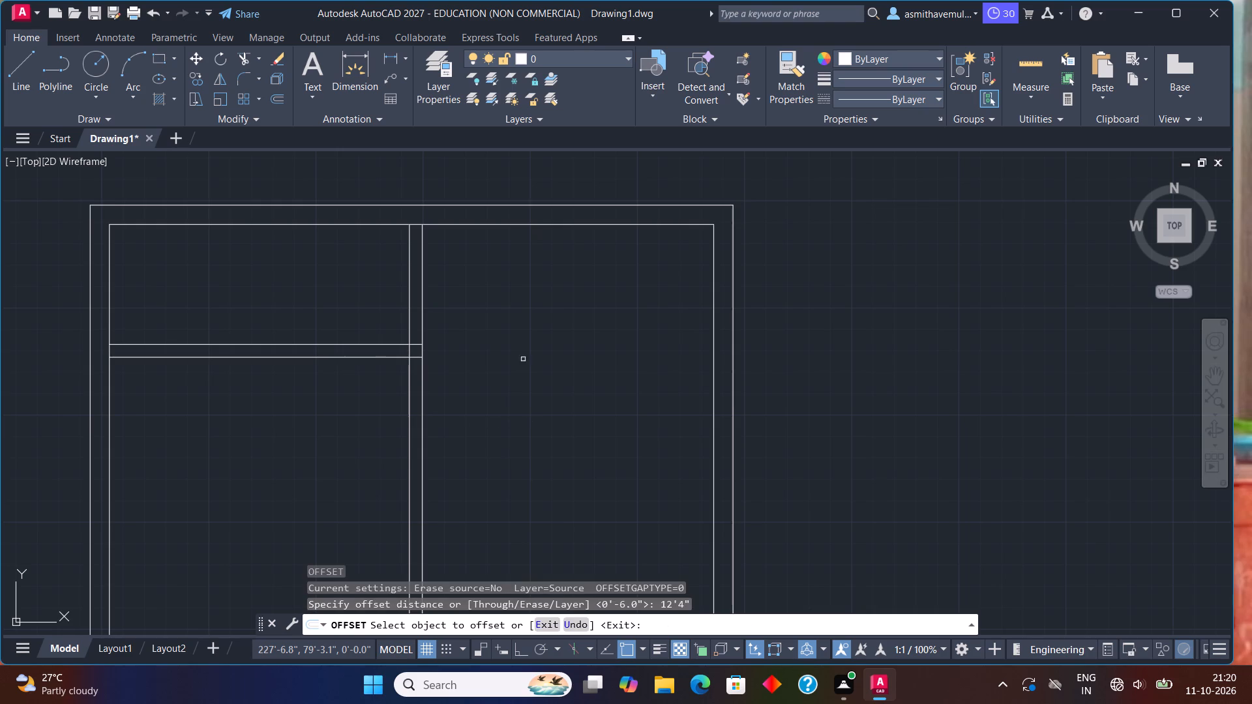
click(542, 226)
click(539, 312)
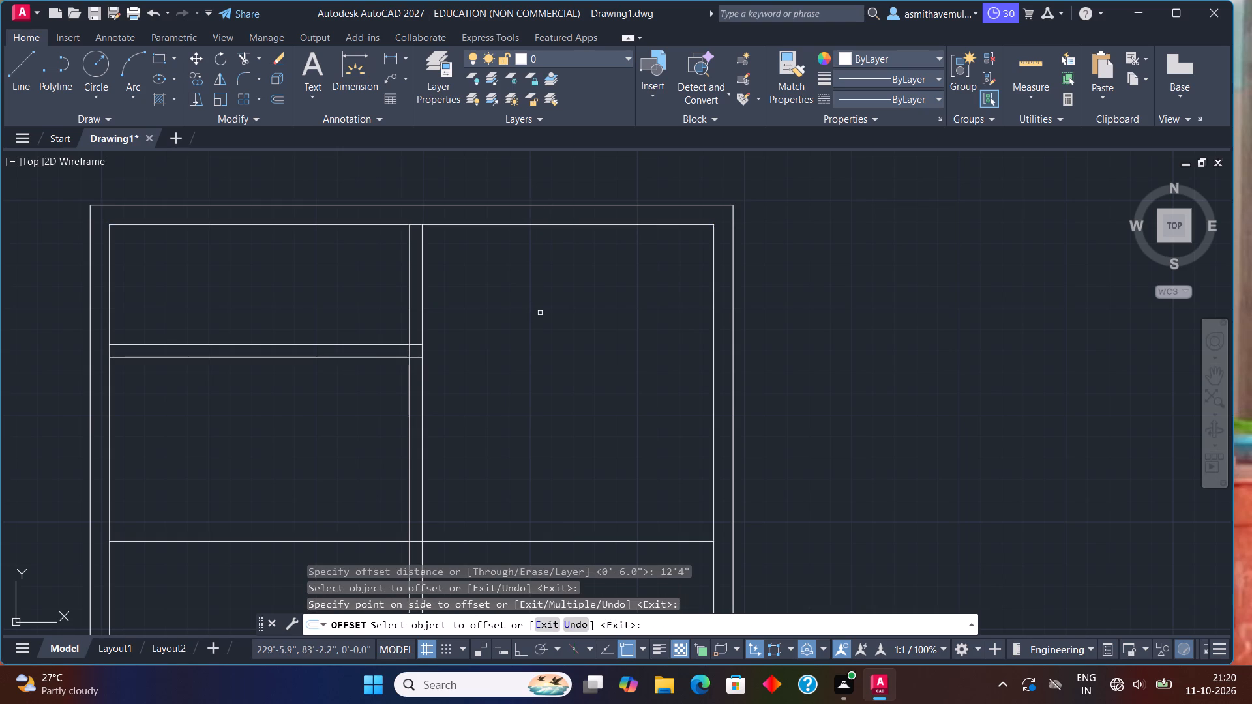
key(Escape)
Offset the new lower horizontal partition line 6" downward to form the wall thickness.
key(o)
key(Return)
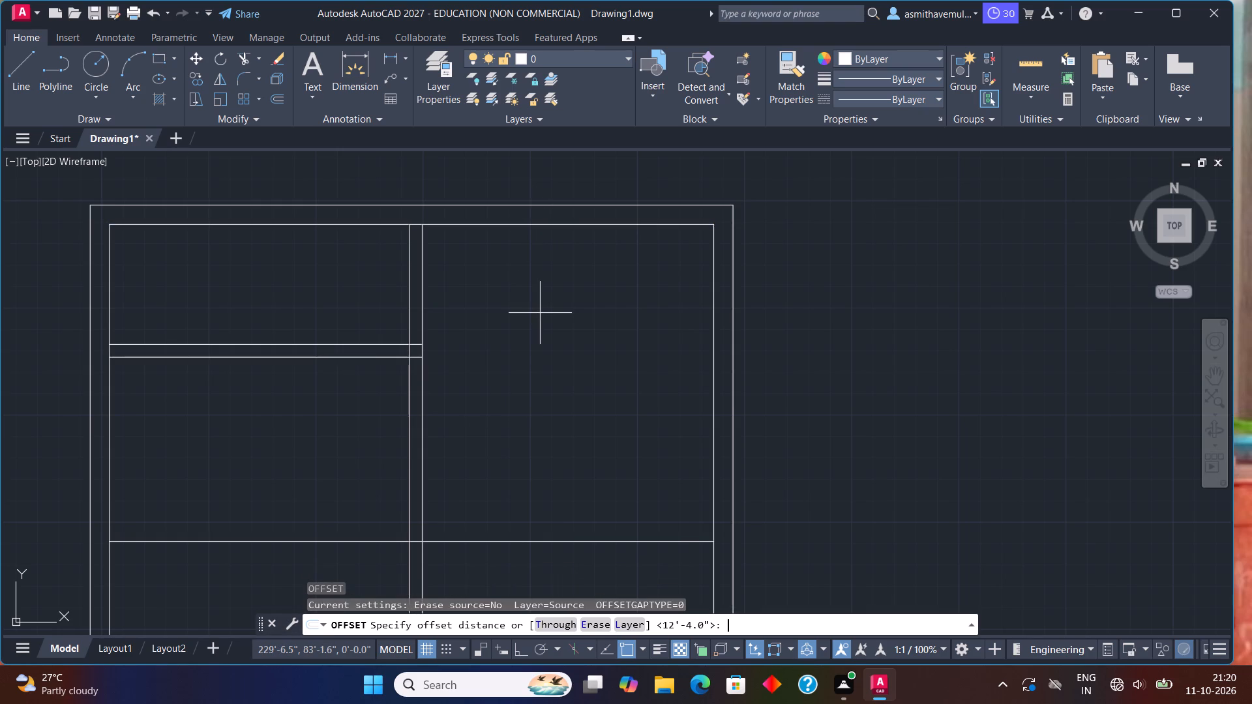
key(6)
key(shift+quotedbl)
key(Return)
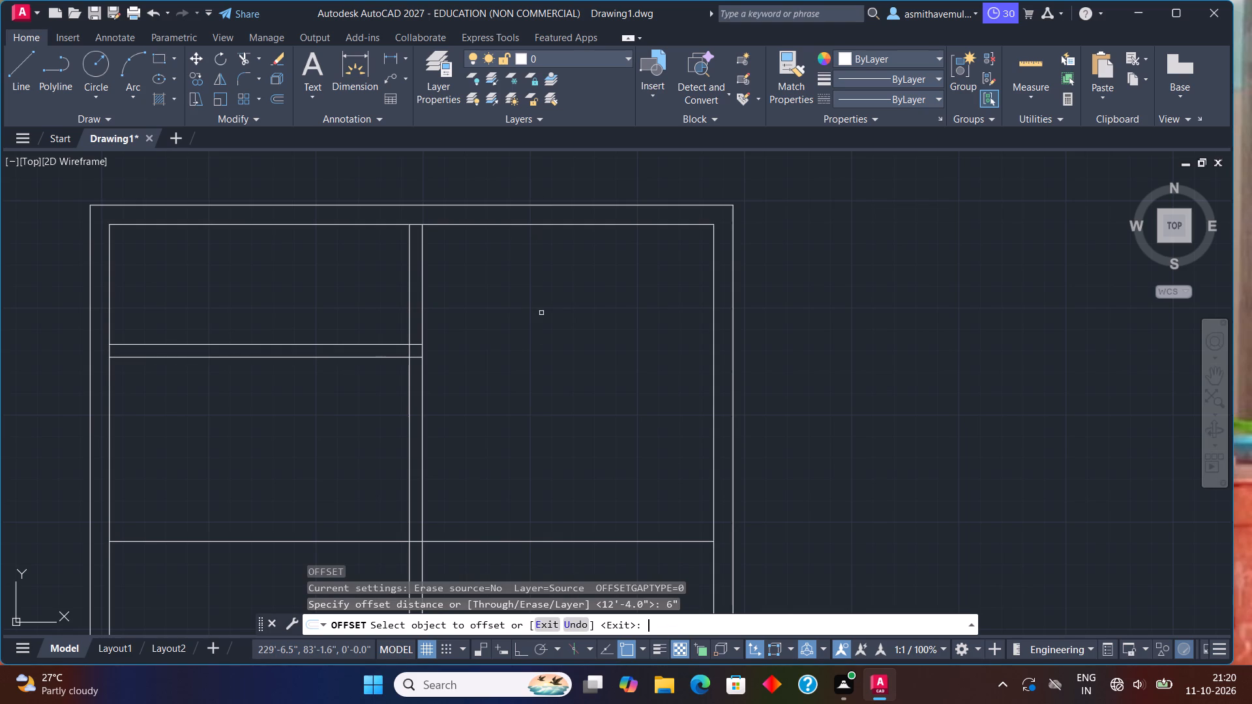
middle_drag(550, 447, 610, 335)
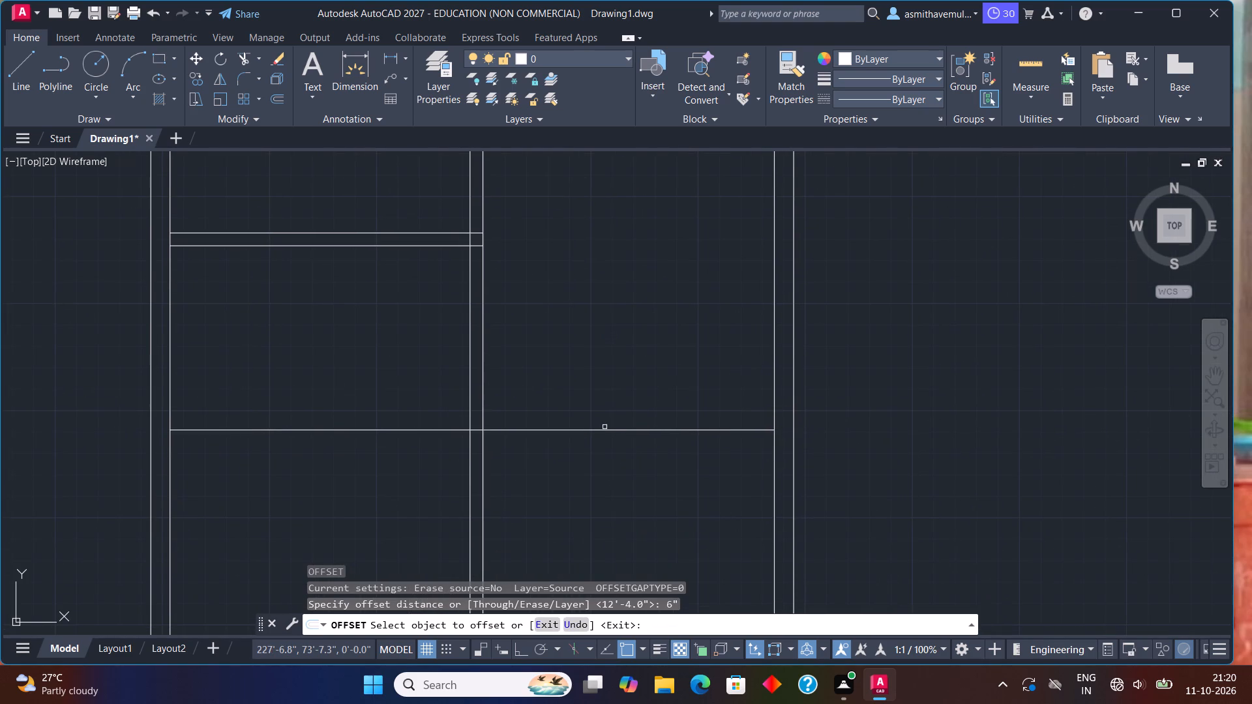
drag(604, 429, 607, 448)
click(608, 449)
key(Escape)
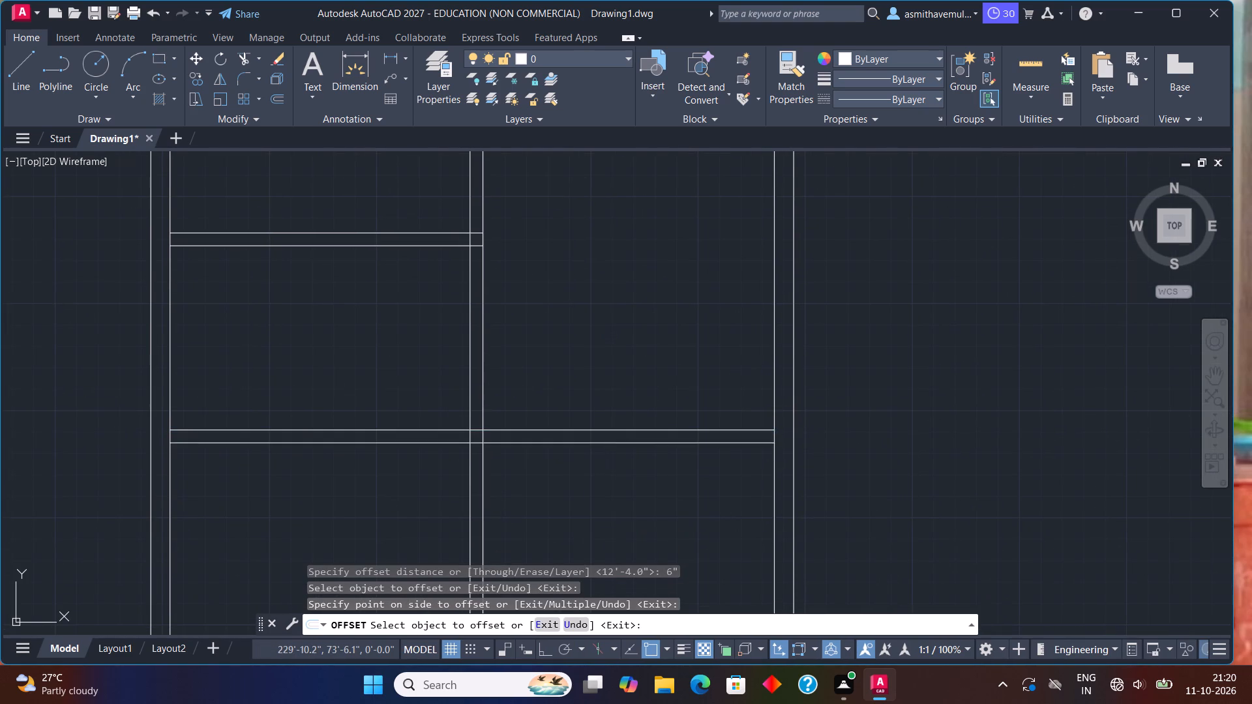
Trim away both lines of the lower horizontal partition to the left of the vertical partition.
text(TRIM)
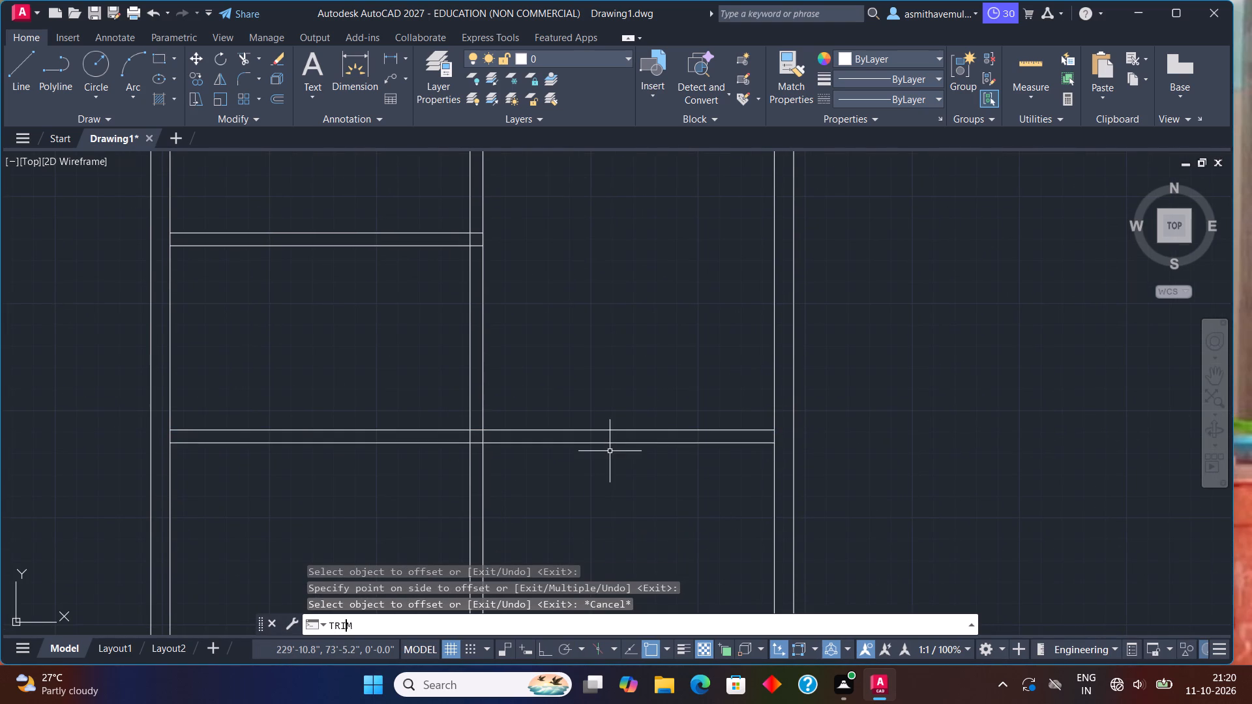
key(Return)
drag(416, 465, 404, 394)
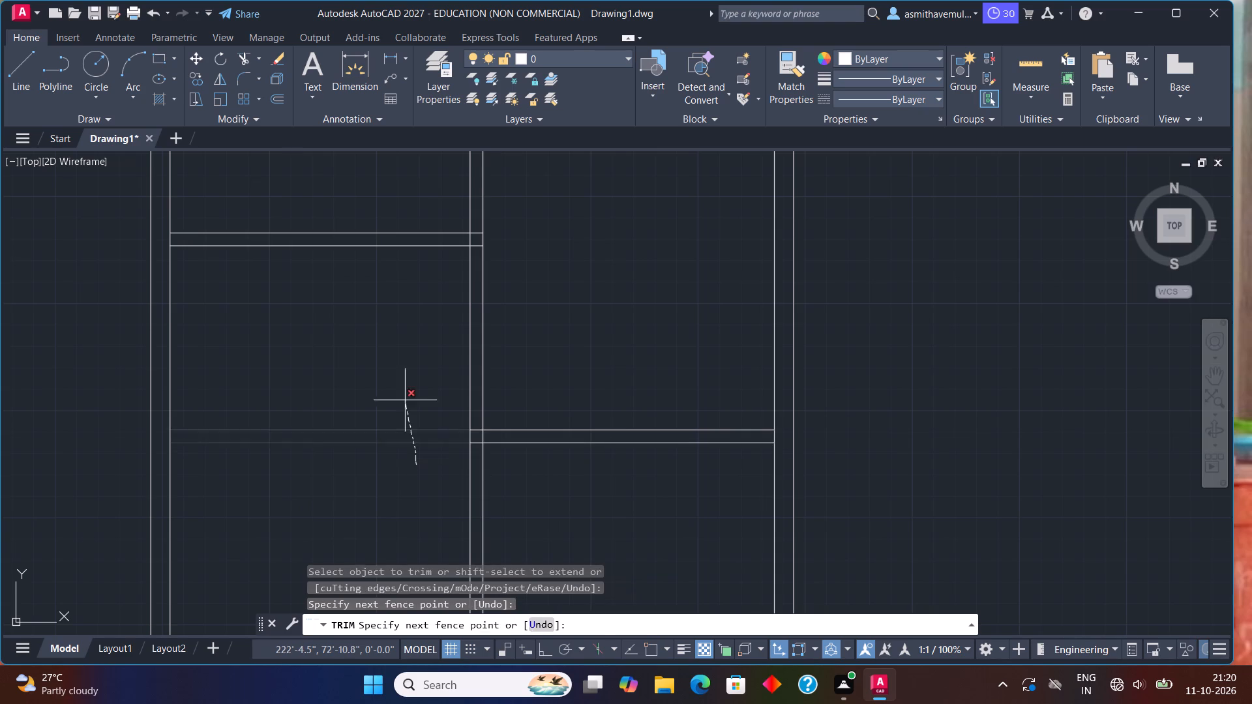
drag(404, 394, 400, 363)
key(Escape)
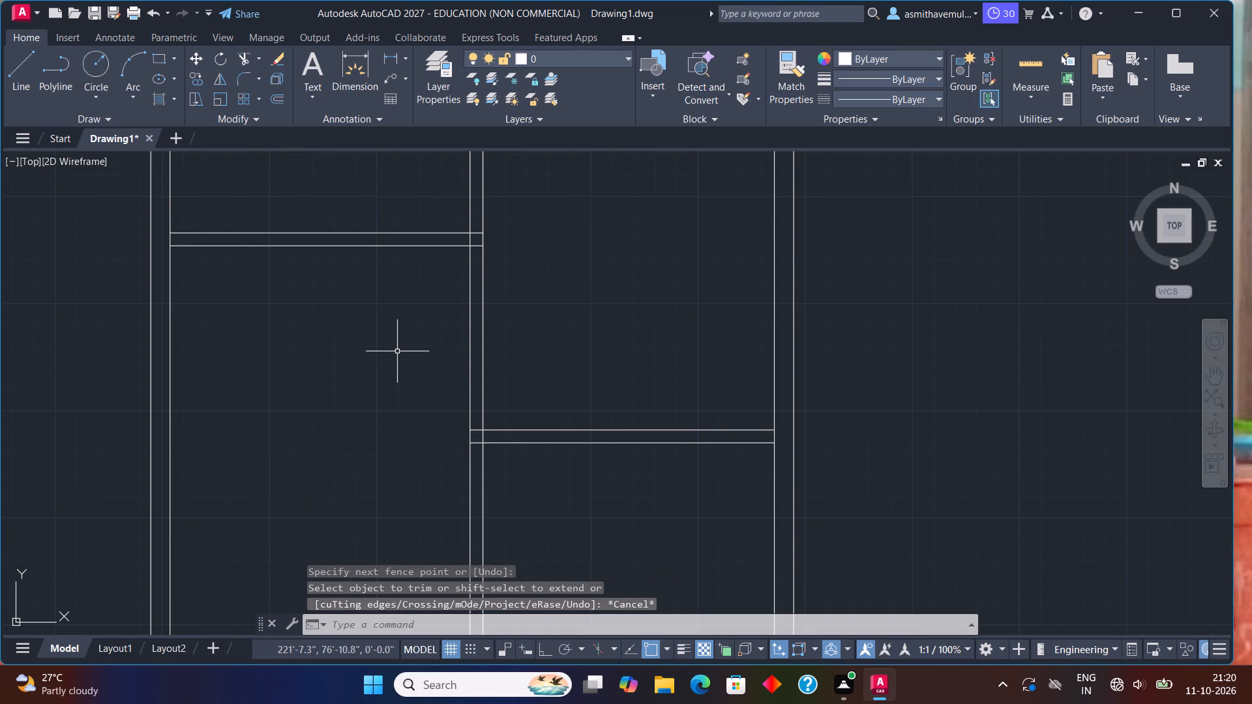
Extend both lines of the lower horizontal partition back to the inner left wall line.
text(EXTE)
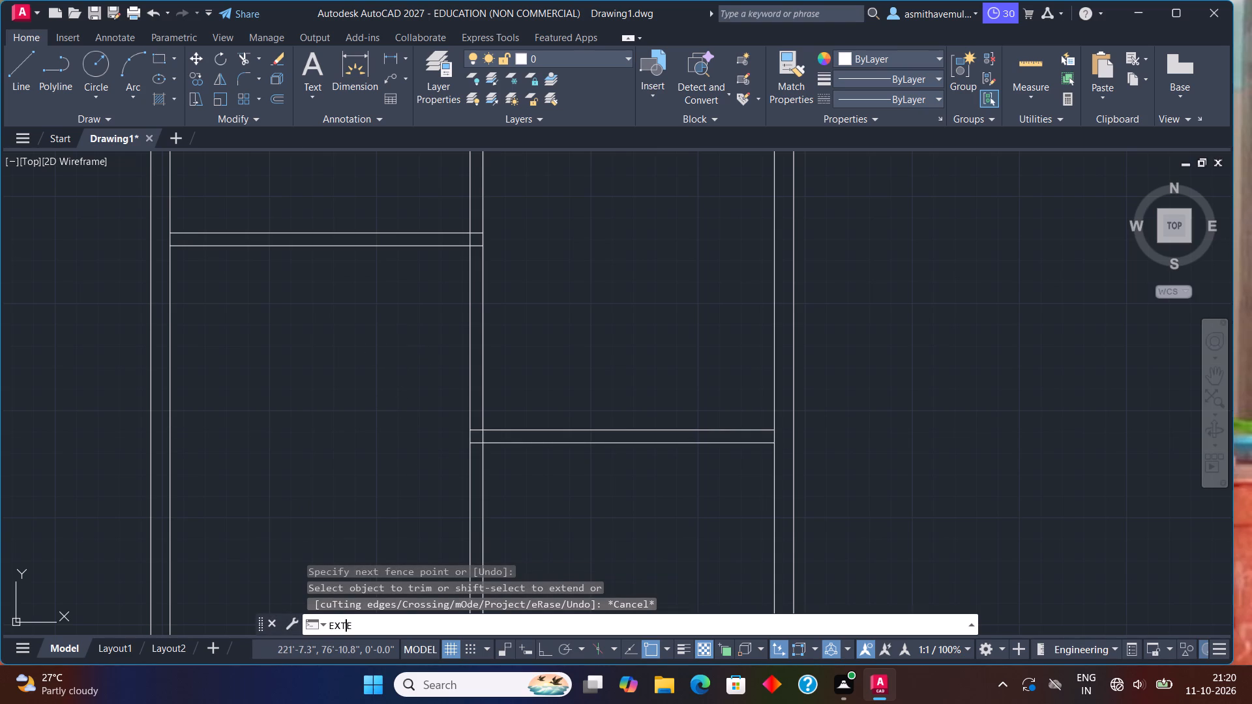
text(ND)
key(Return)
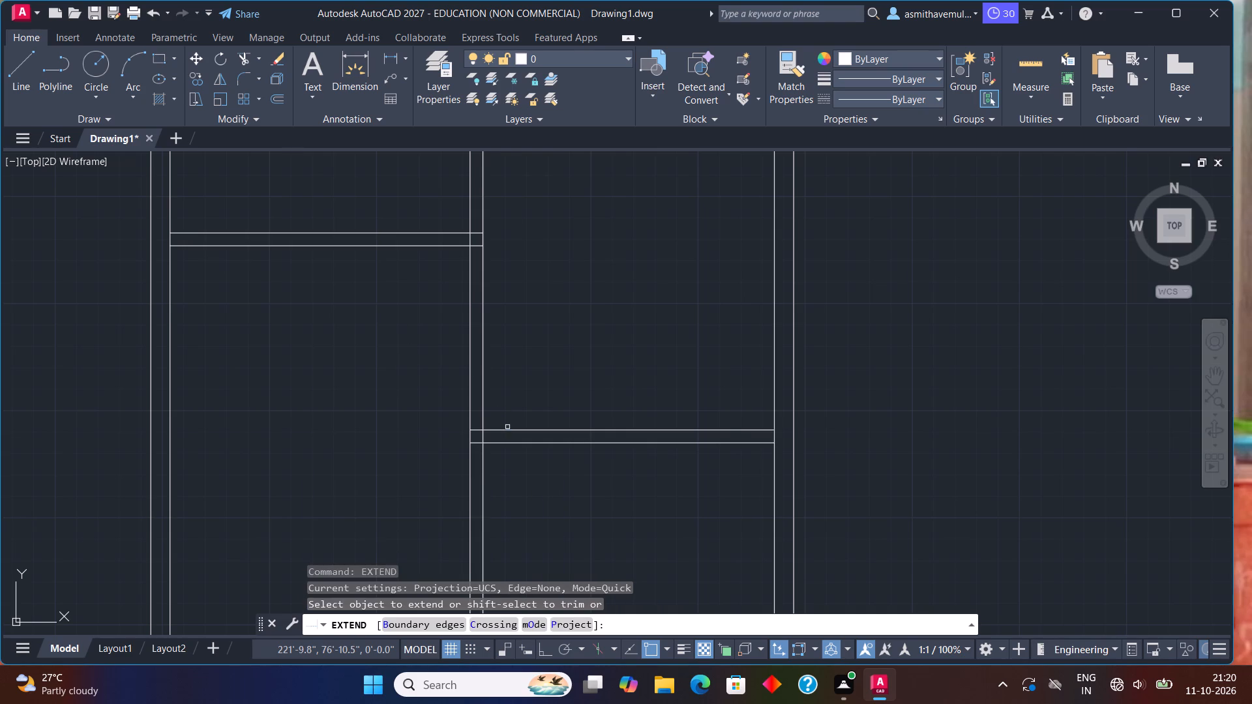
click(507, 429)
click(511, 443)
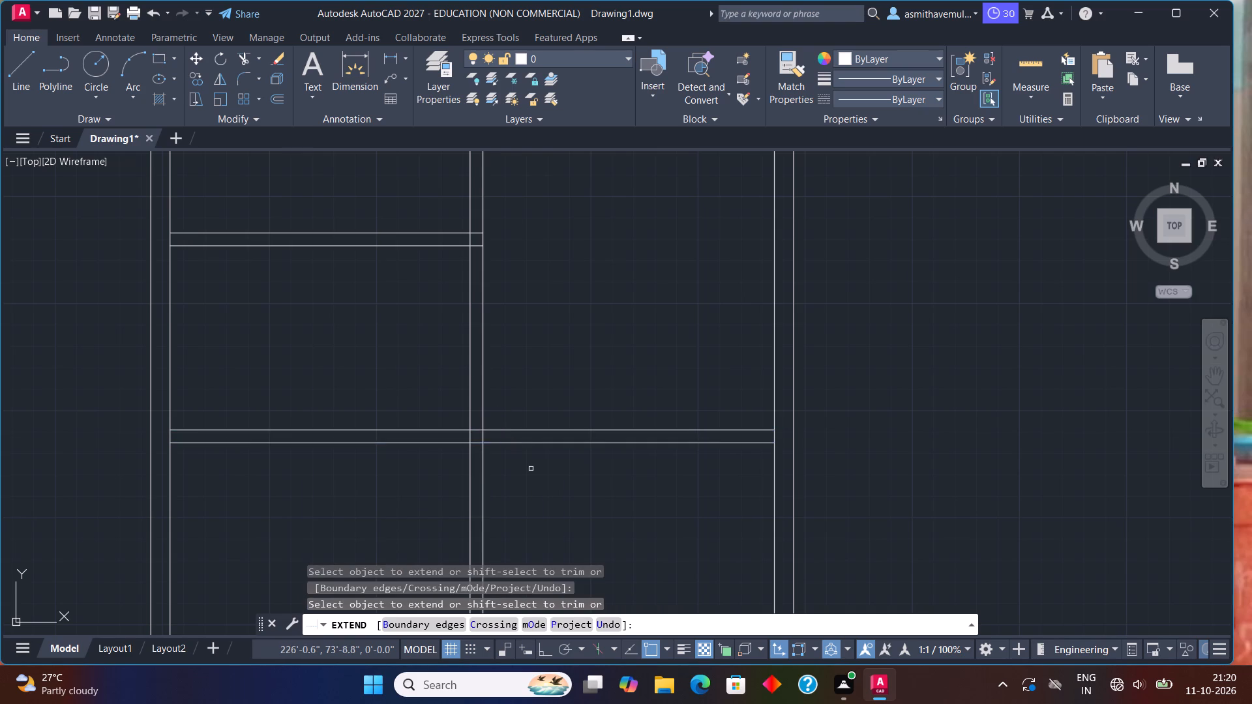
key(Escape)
Offset the lower line of the full-width horizontal partition 10'2" downward.
scroll(532, 472, down, 1)
middle_drag(533, 474, 546, 319)
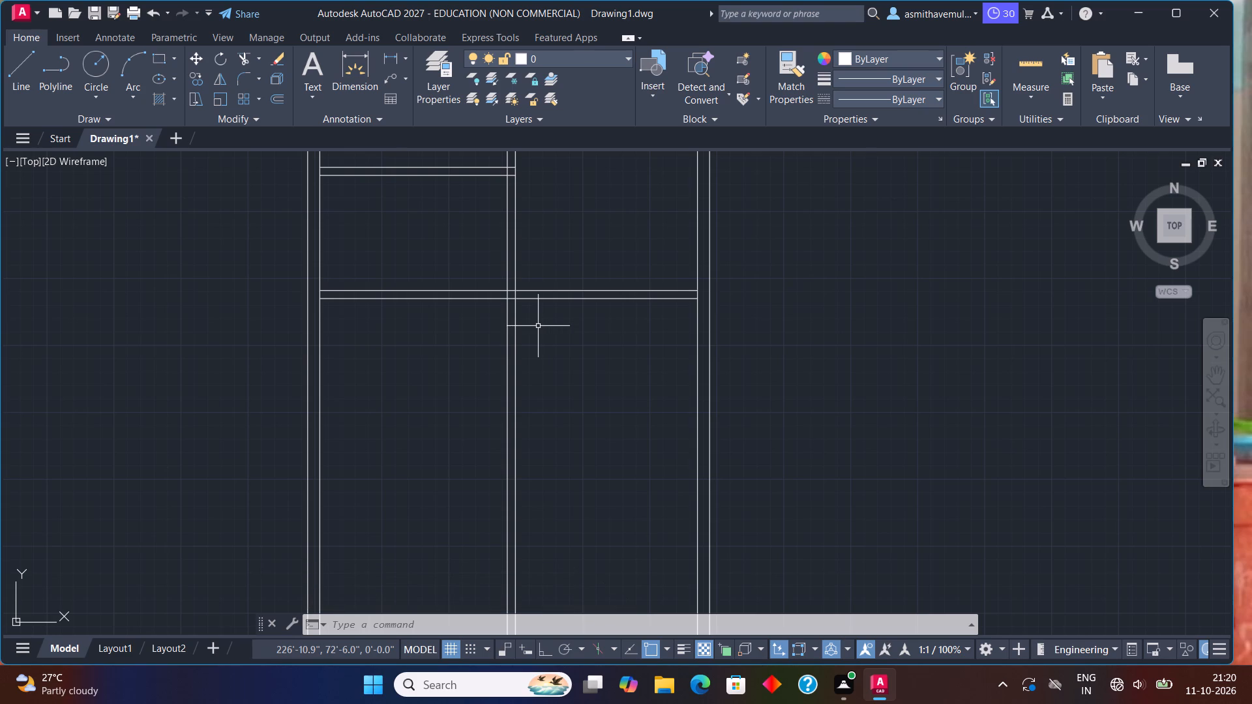
key(o)
key(Return)
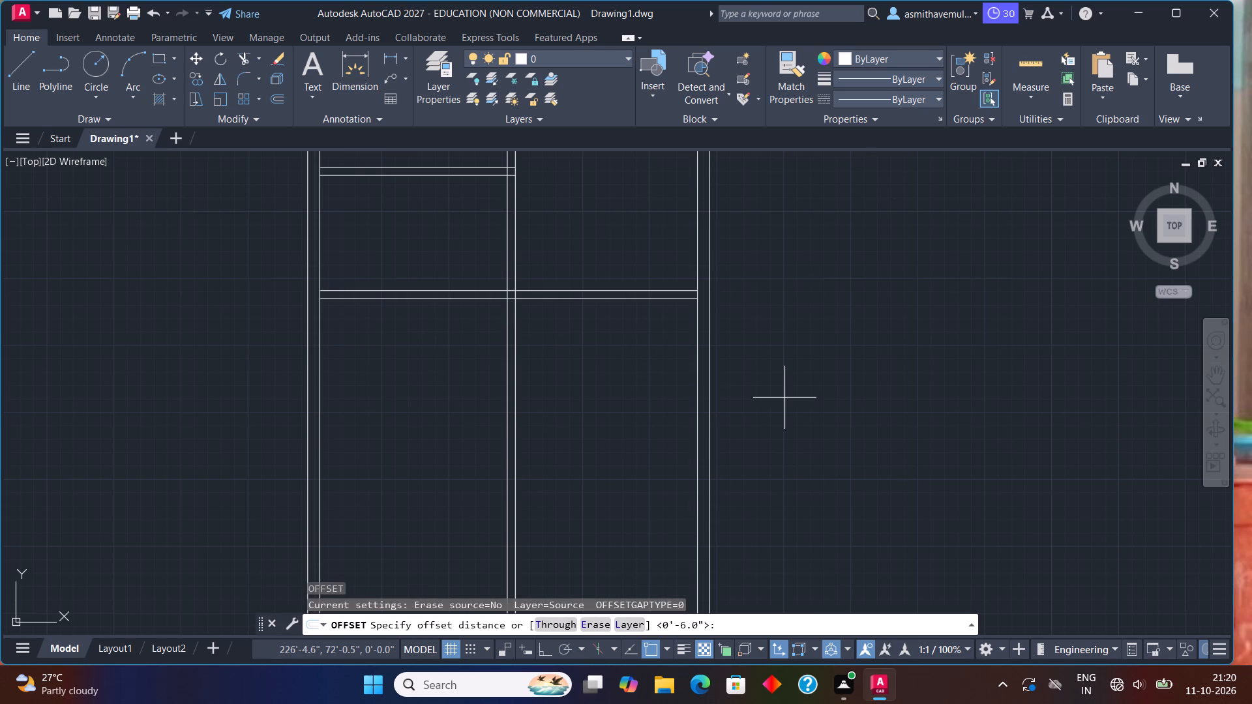
key(1)
text(0')
key(2)
key(shift+quotedbl)
key(Return)
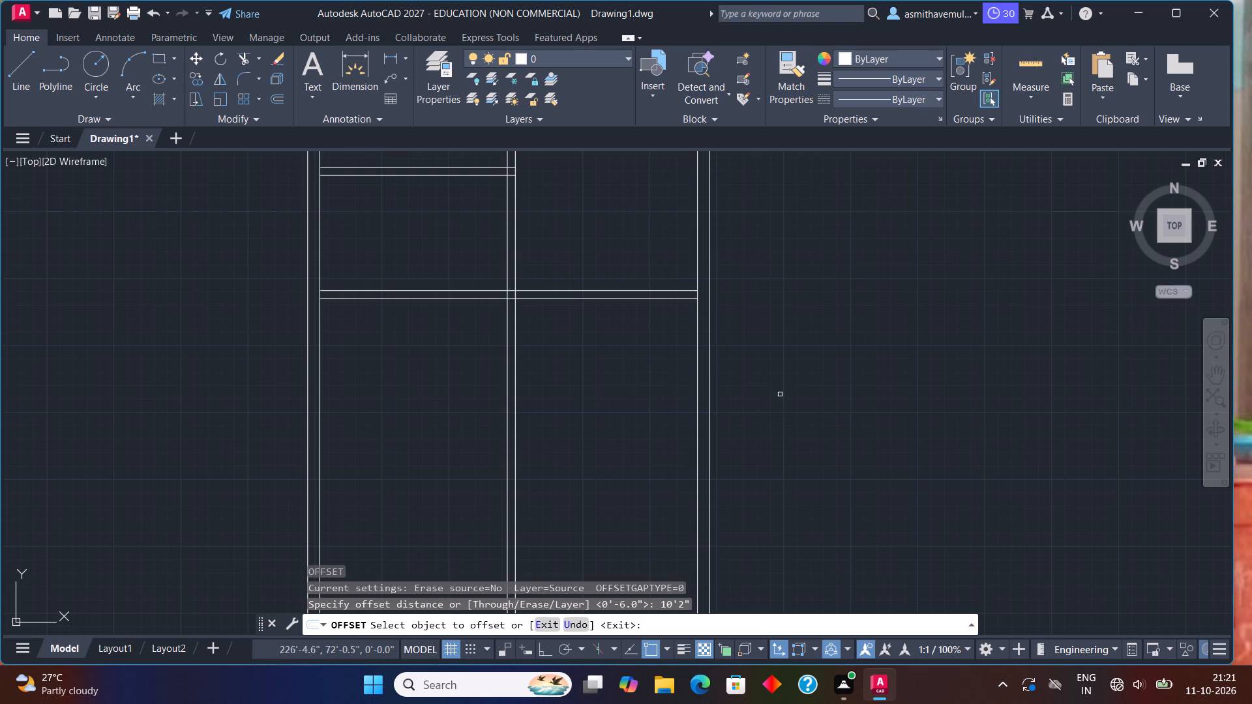
drag(622, 298, 623, 302)
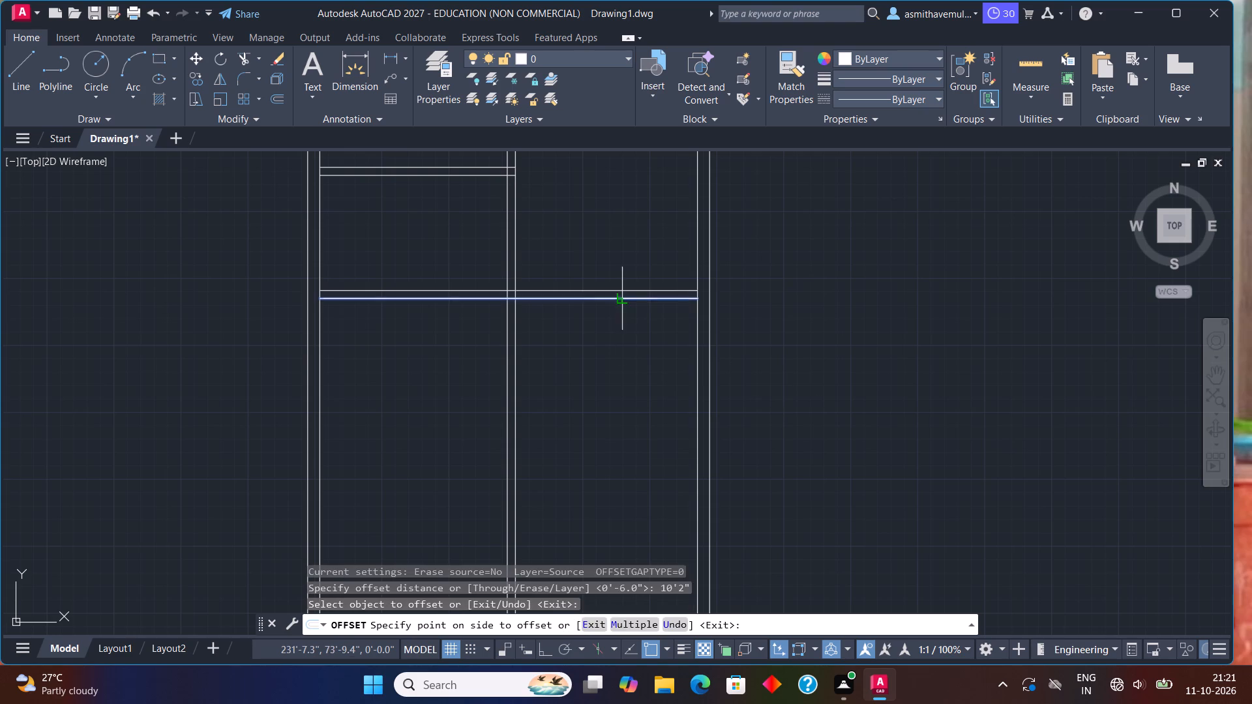
drag(623, 302, 623, 304)
click(614, 388)
key(Escape)
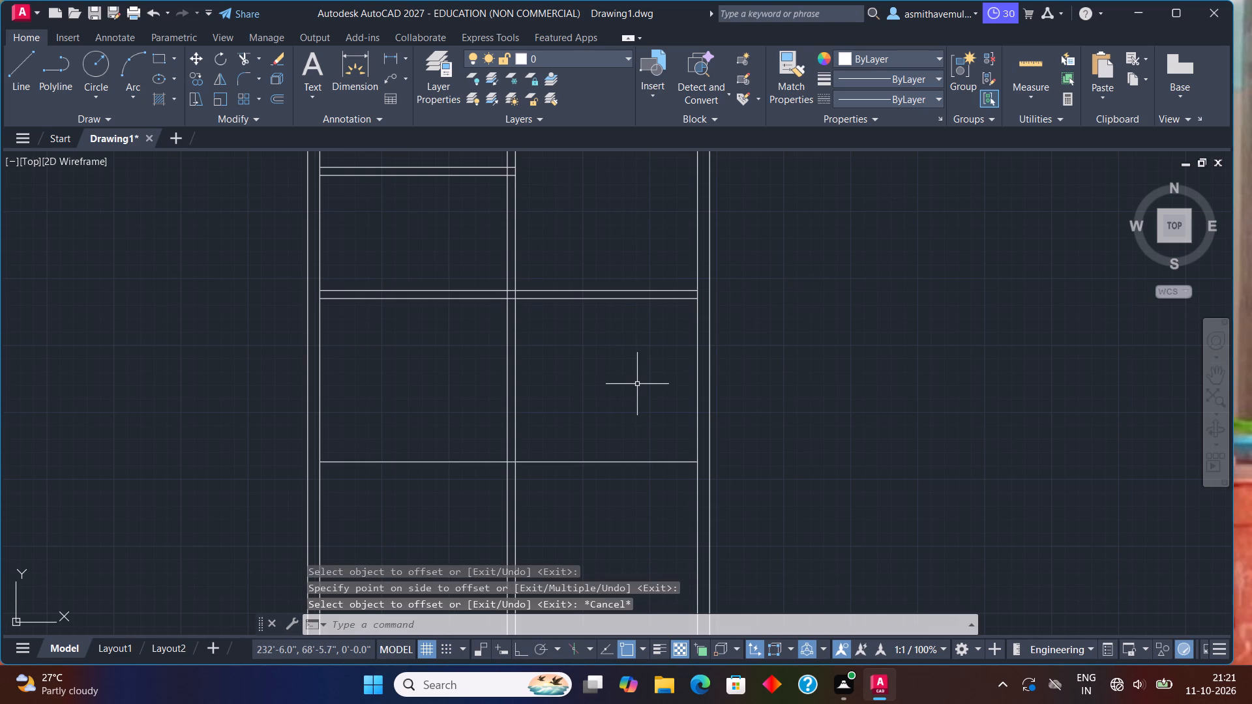
Offset the newly created horizontal line 6" downward to form the partition thickness.
key(o)
key(Return)
key(6)
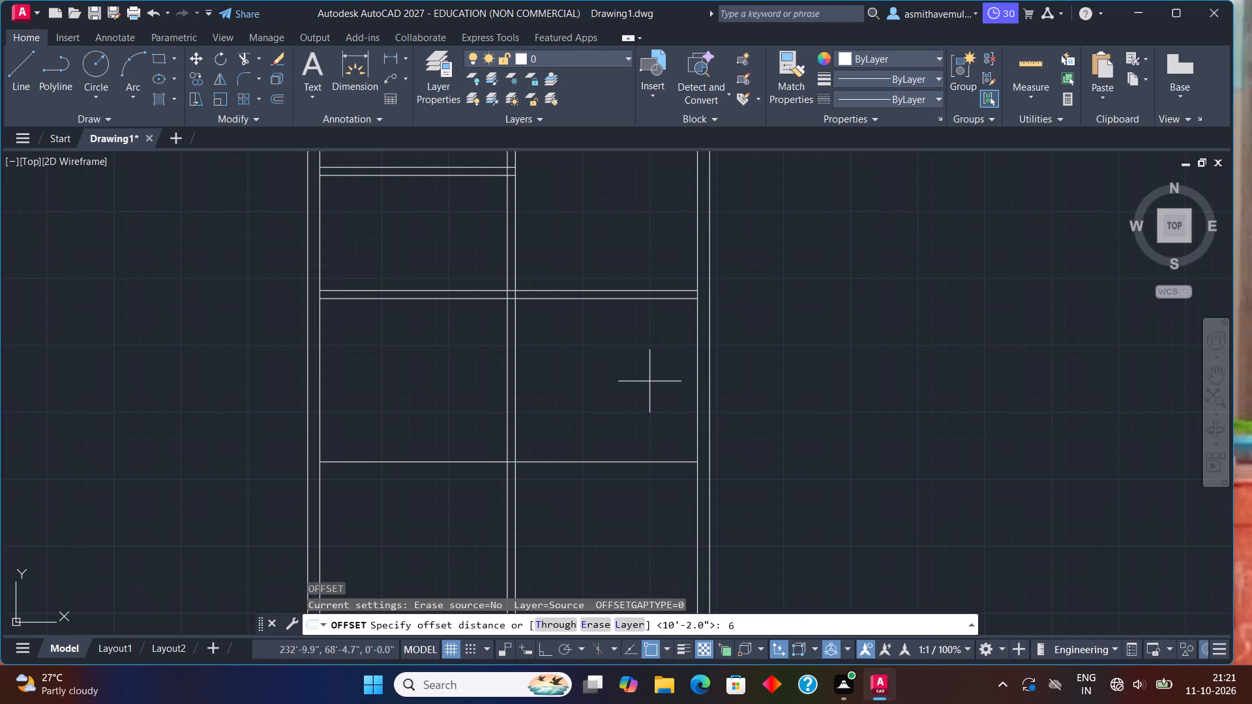
key(shift+quotedbl)
key(Return)
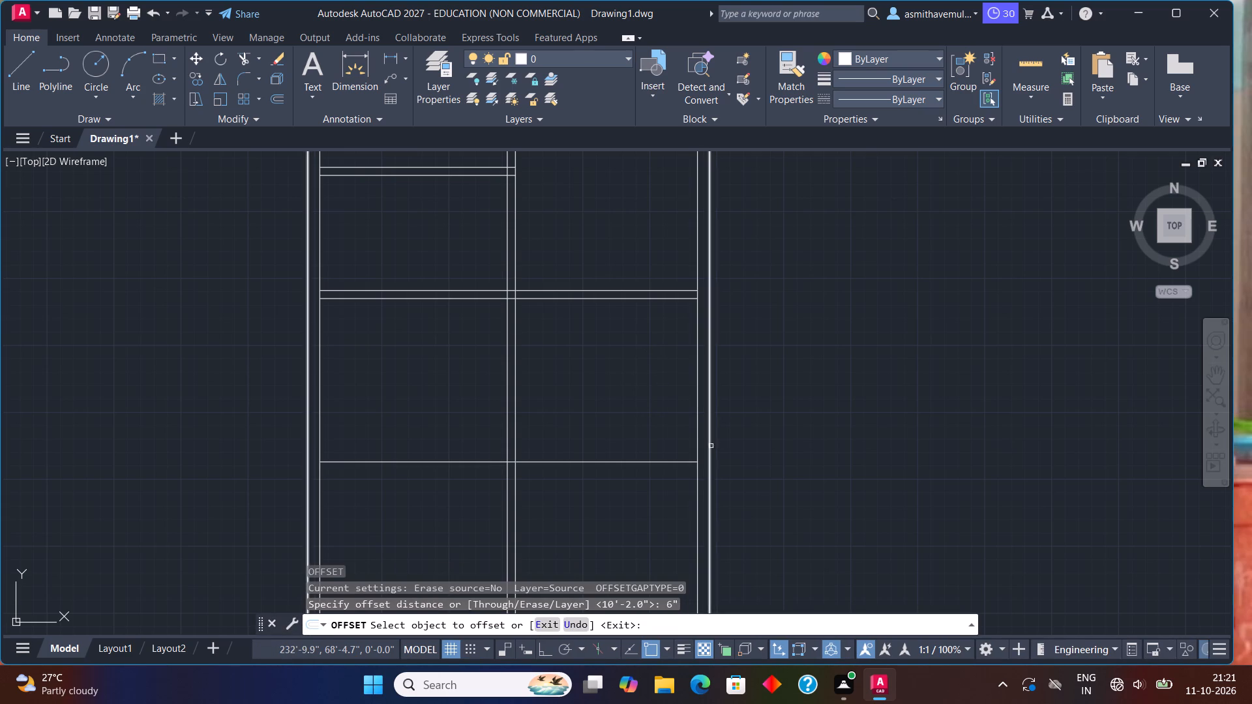
click(666, 462)
click(678, 497)
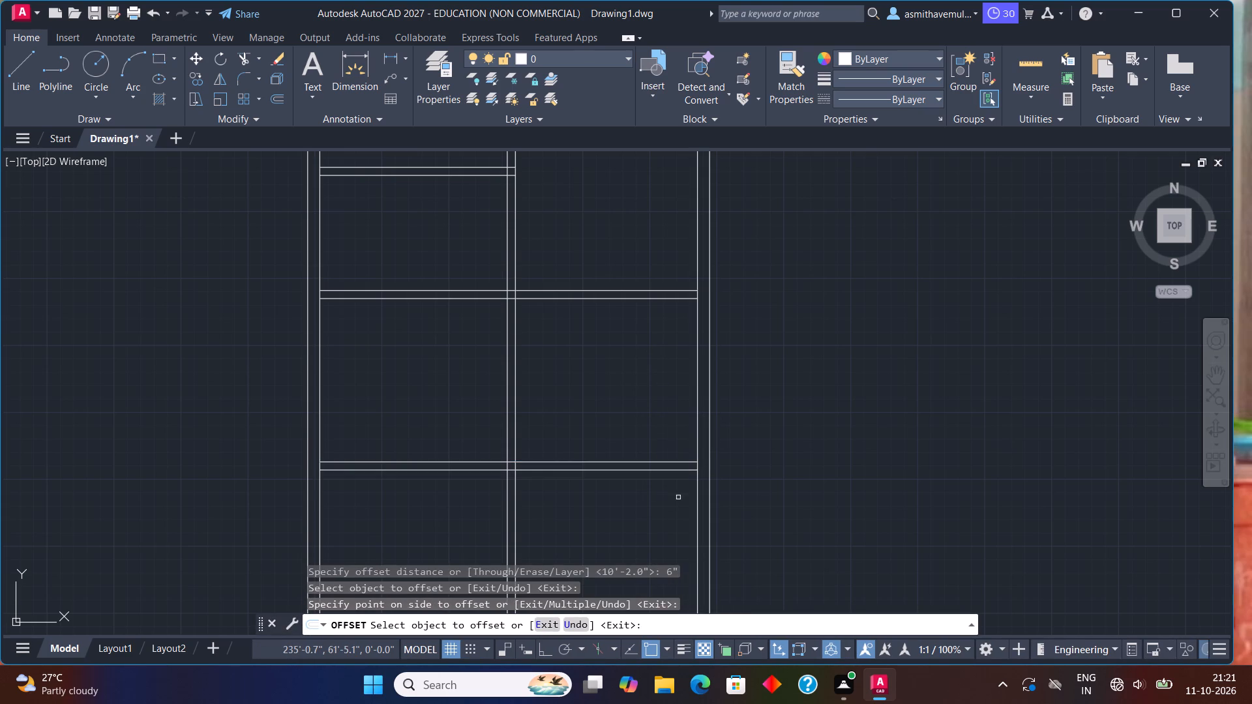
key(Escape)
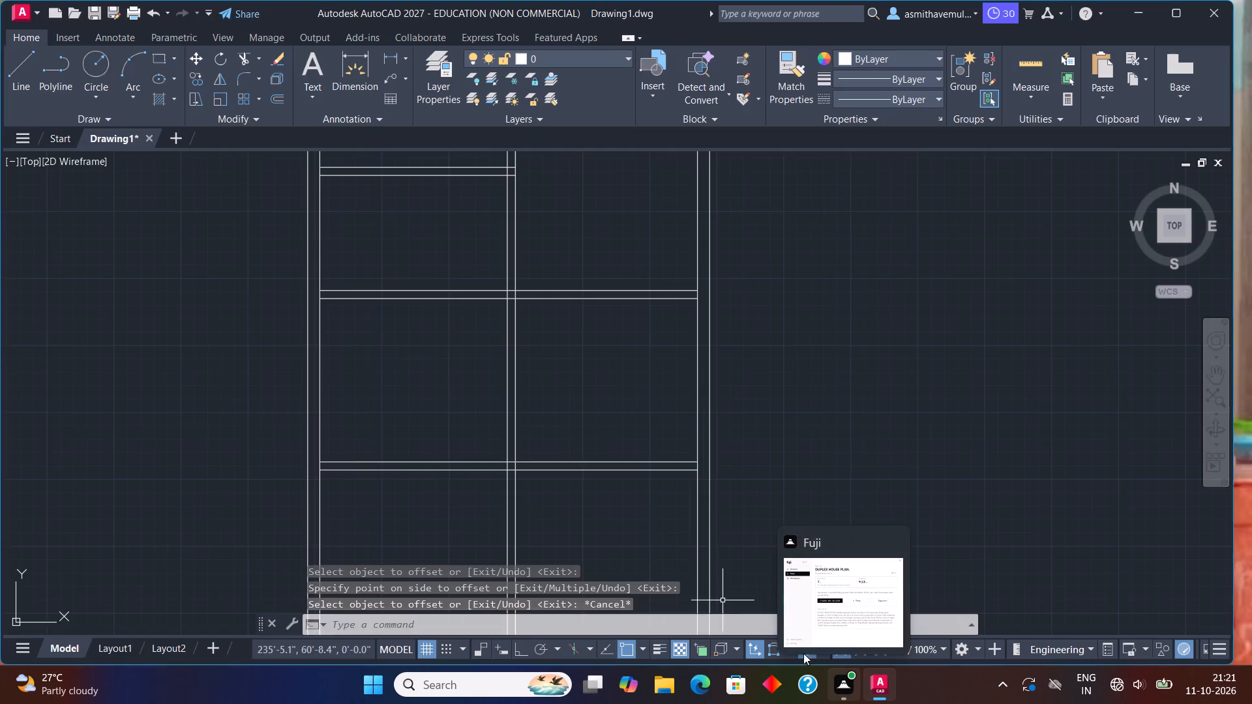
Trim away both lines of the new horizontal partition on the left side of the vertical partition.
scroll(649, 539, down, 1)
middle_drag(636, 516, 637, 356)
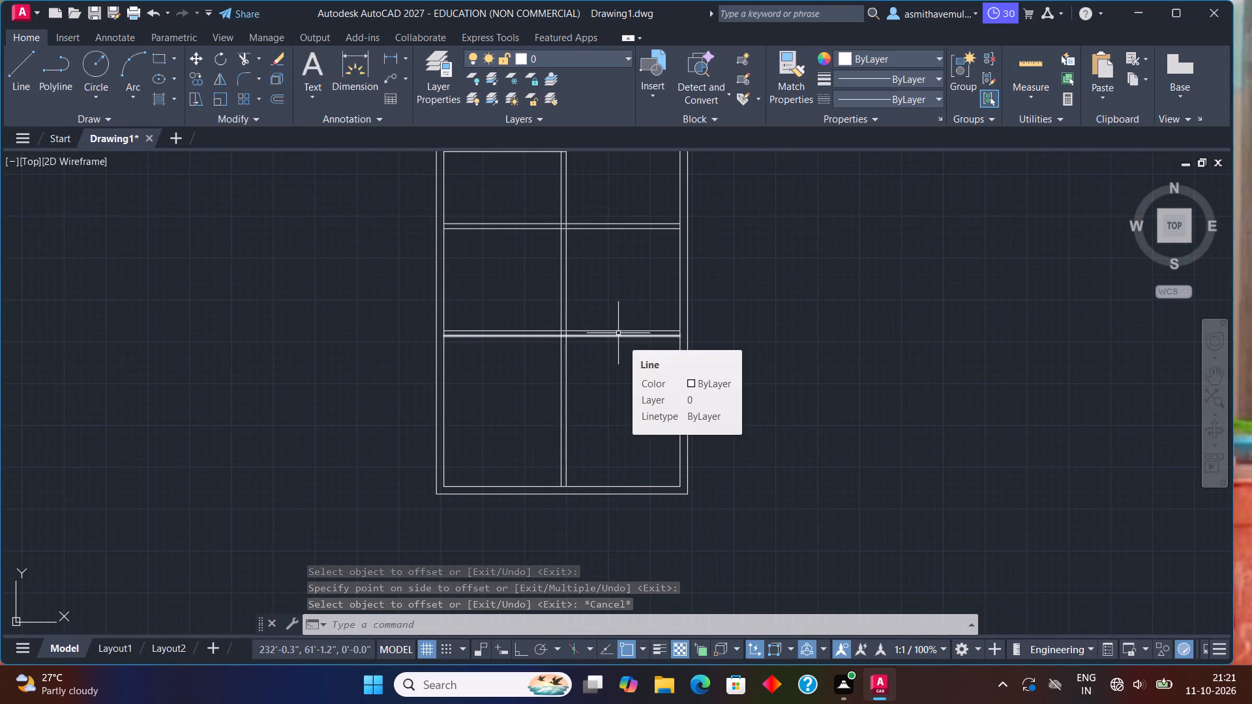
text(TRIM)
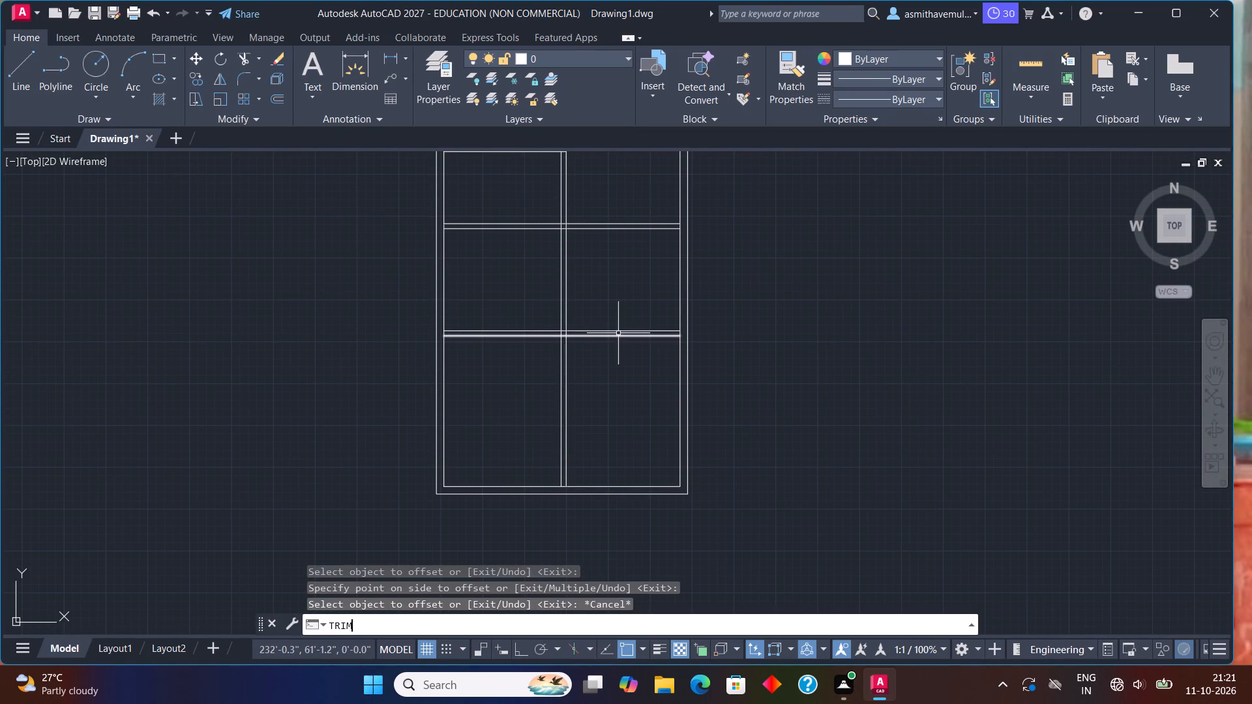
key(Return)
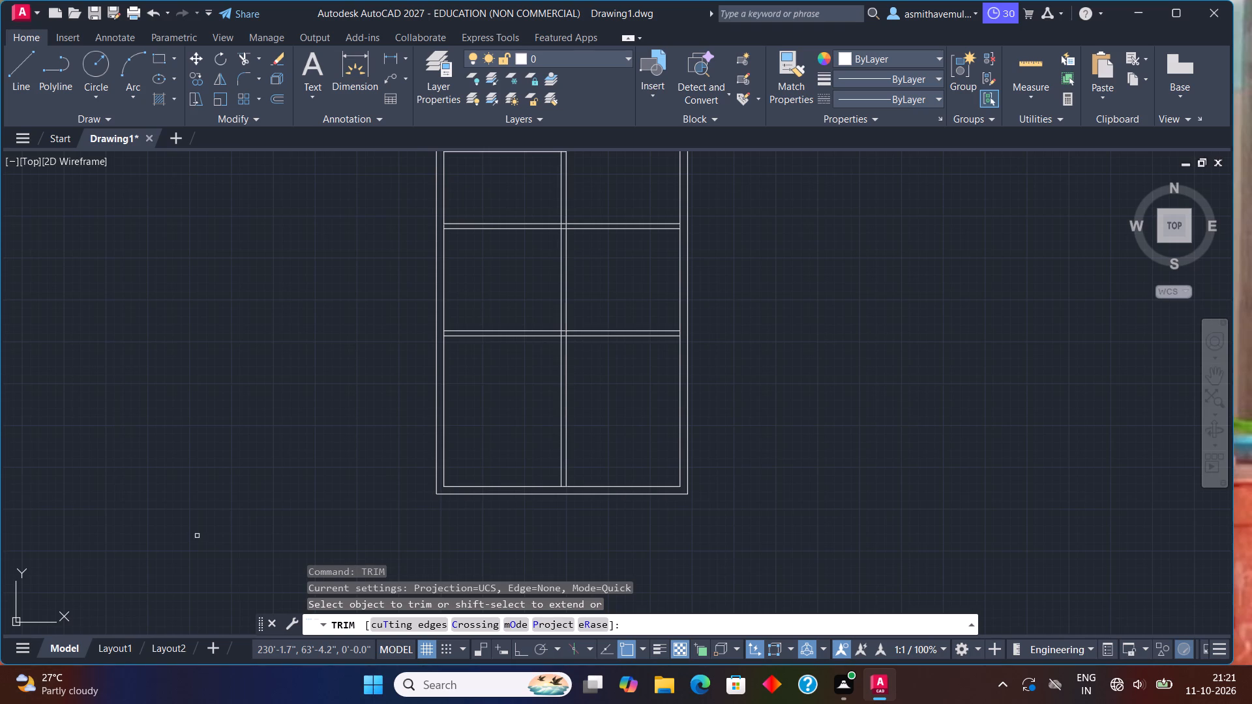
drag(528, 310, 531, 402)
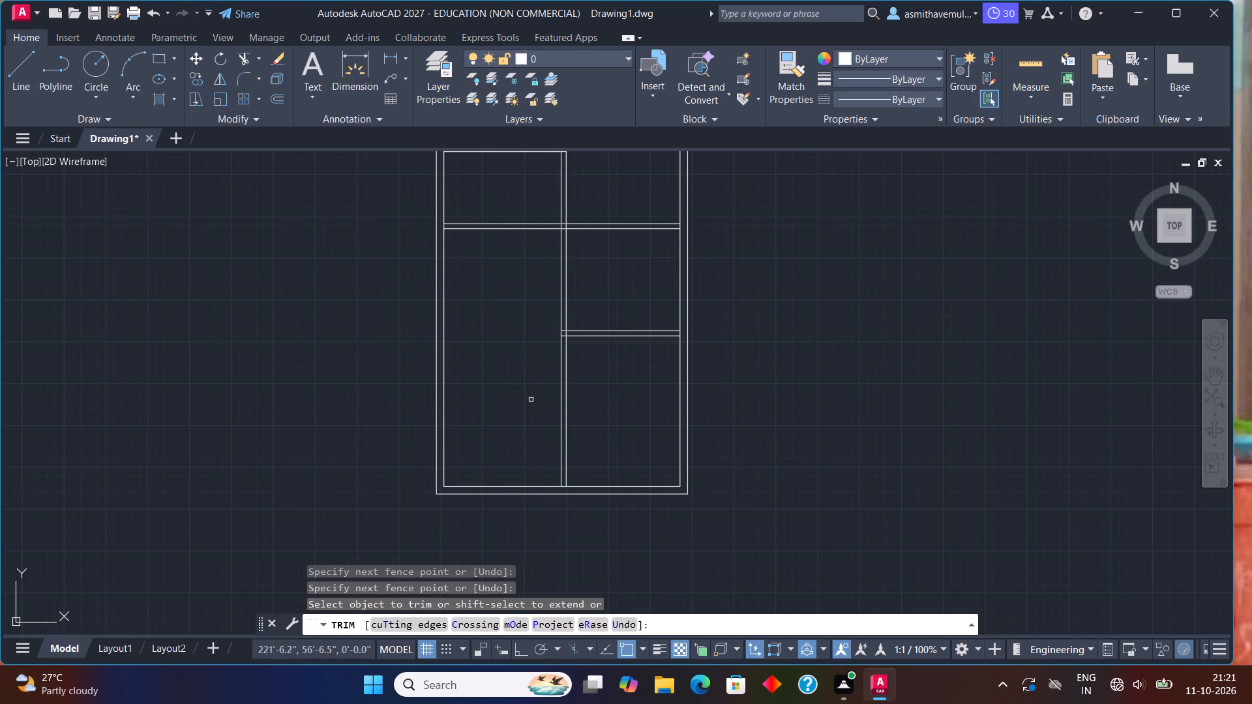
key(Escape)
Offset the lower line of the full-width horizontal partition 20'4" down toward the bottom wall.
scroll(542, 400, up, 1)
middle_drag(544, 400, 559, 441)
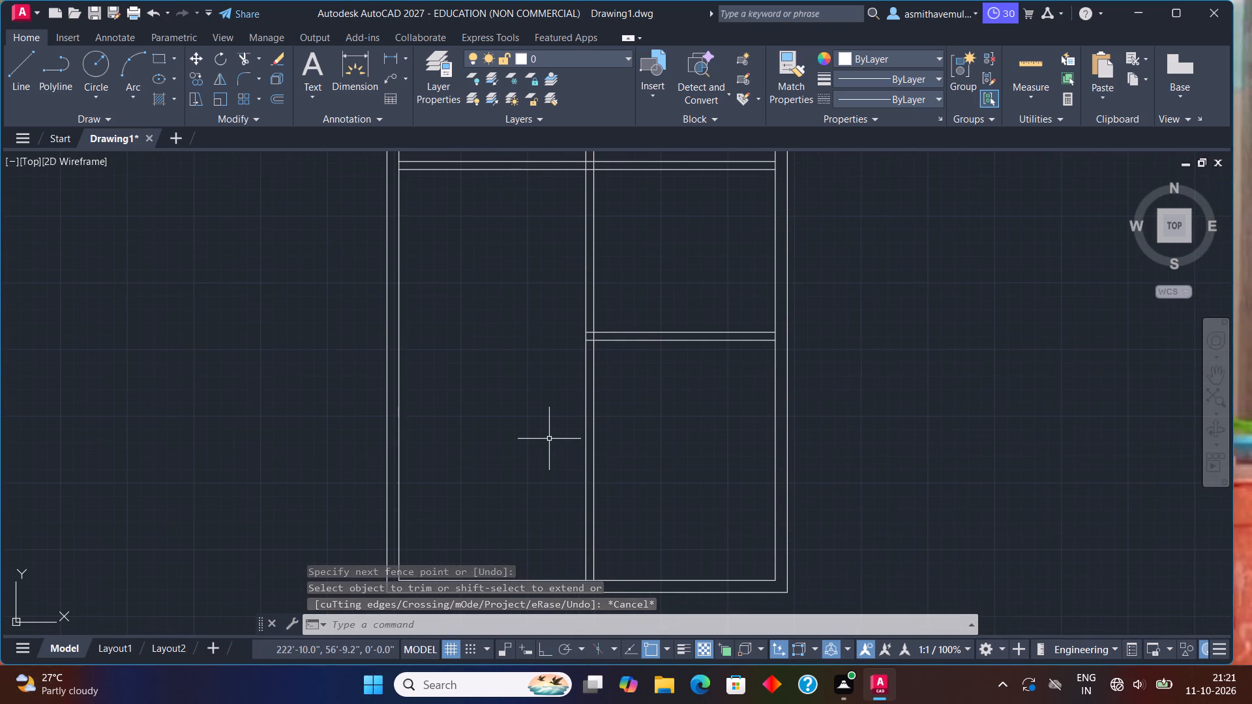
key(o)
key(Return)
text(20)
key(apostrophe)
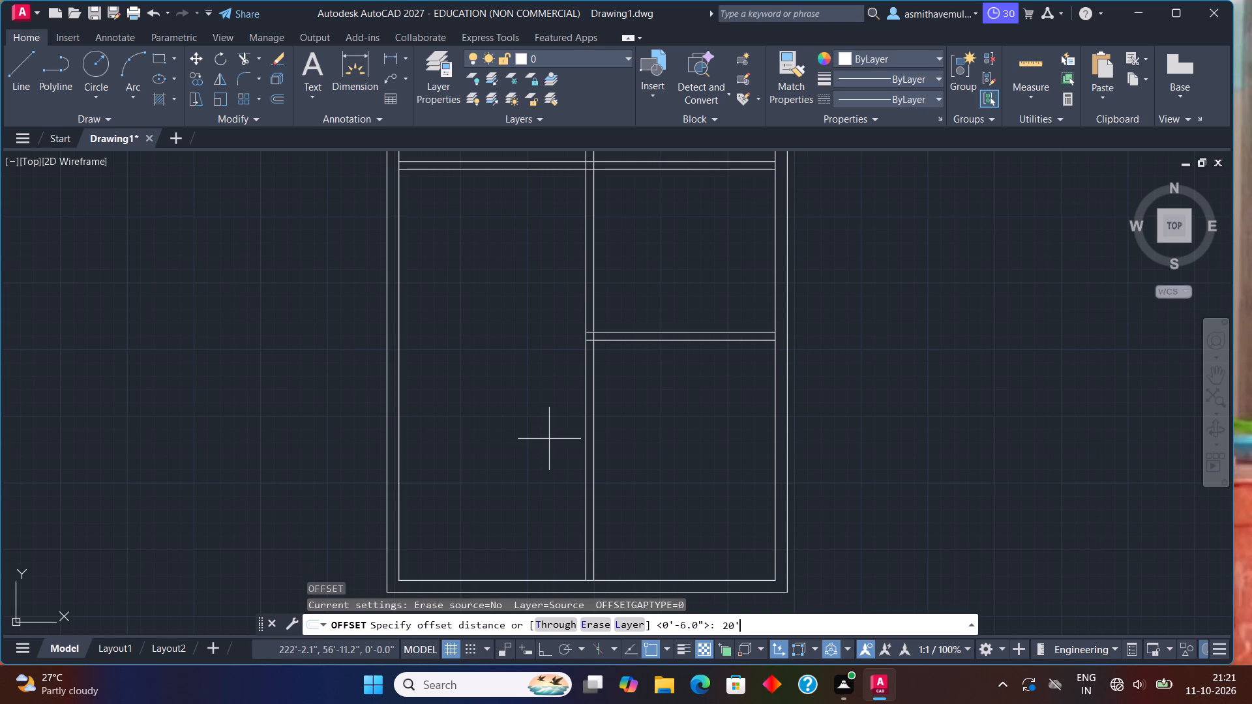
key(4)
key(shift+quotedbl)
key(Return)
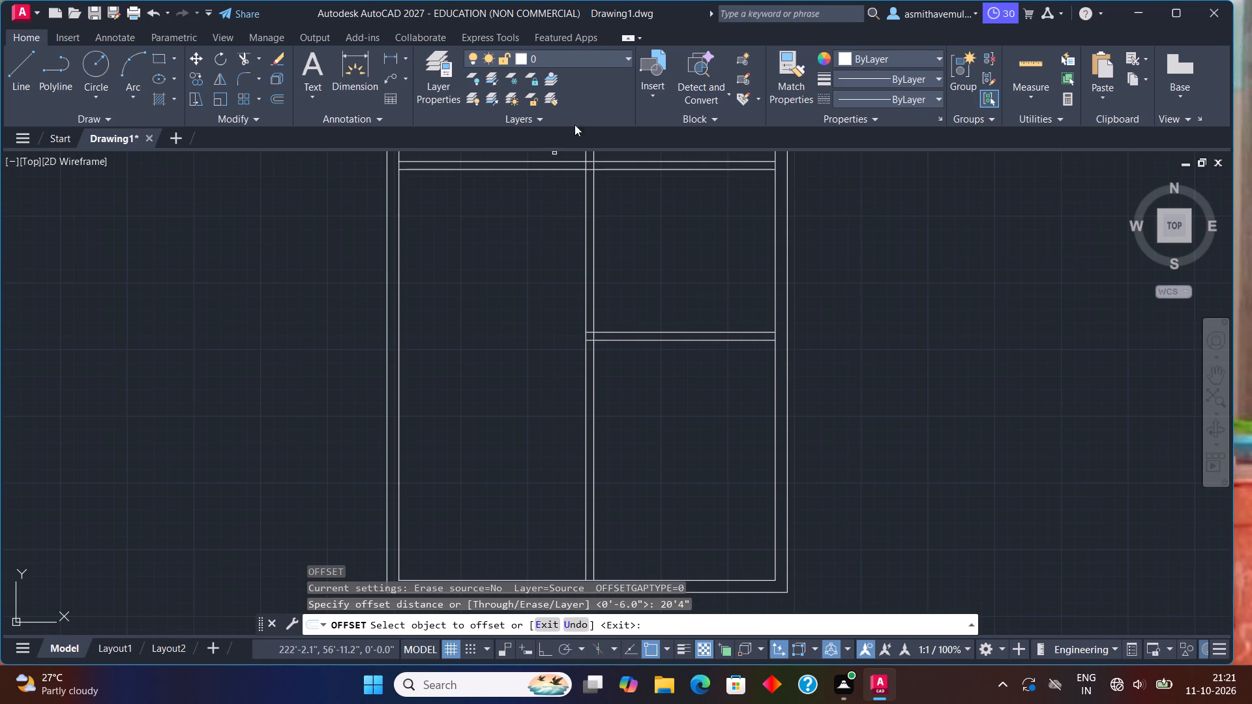
click(572, 173)
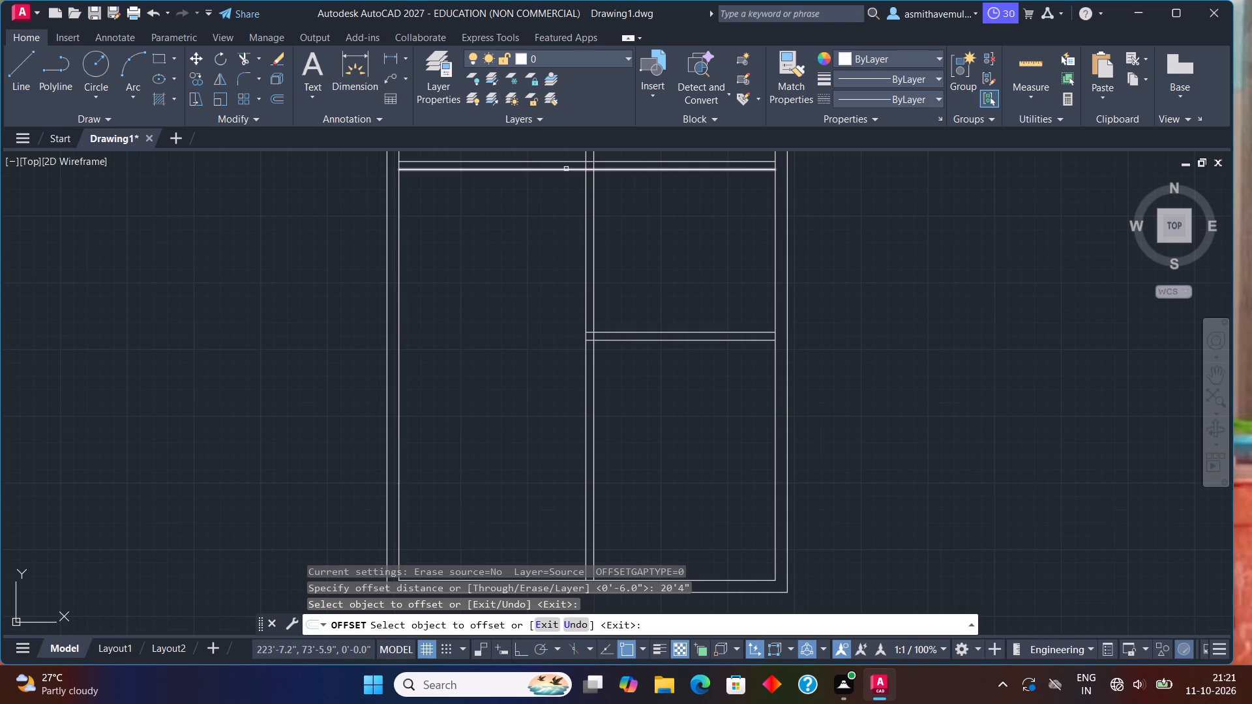
click(566, 168)
click(539, 290)
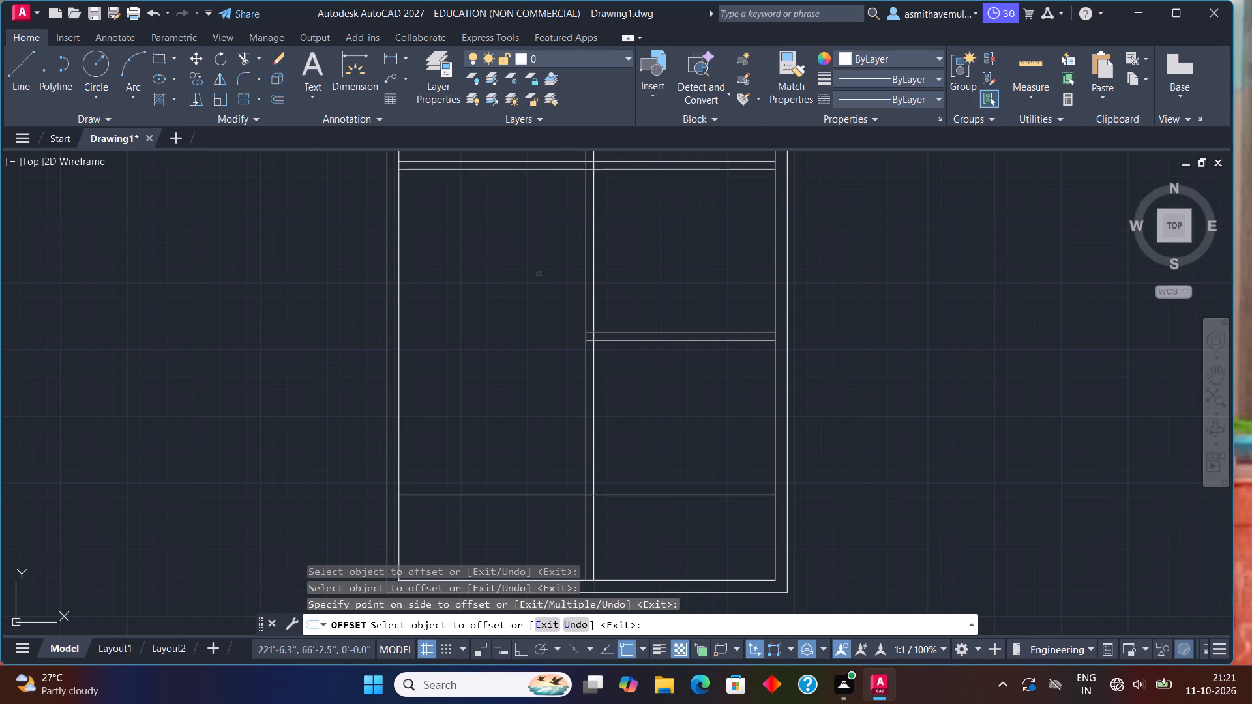
key(Escape)
Offset the new lowest horizontal line 6" downward to give that partition its thickness.
key(o)
key(Return)
key(6)
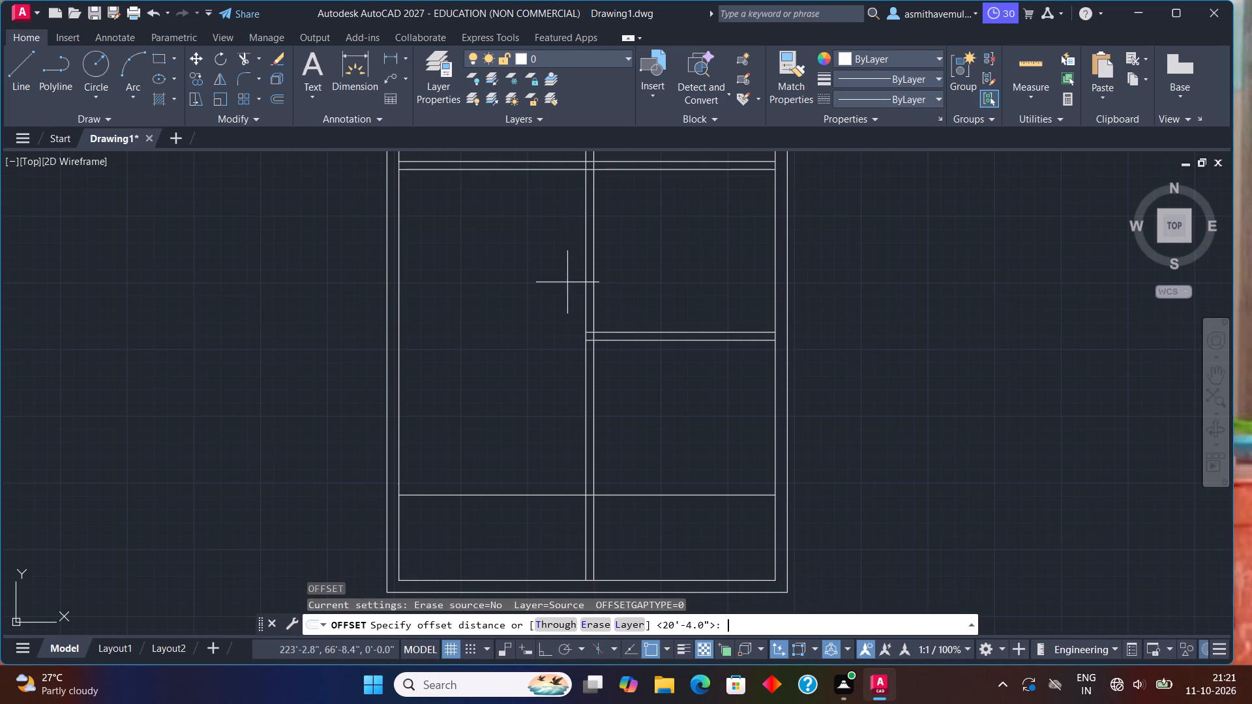
key(shift+quotedbl)
key(Return)
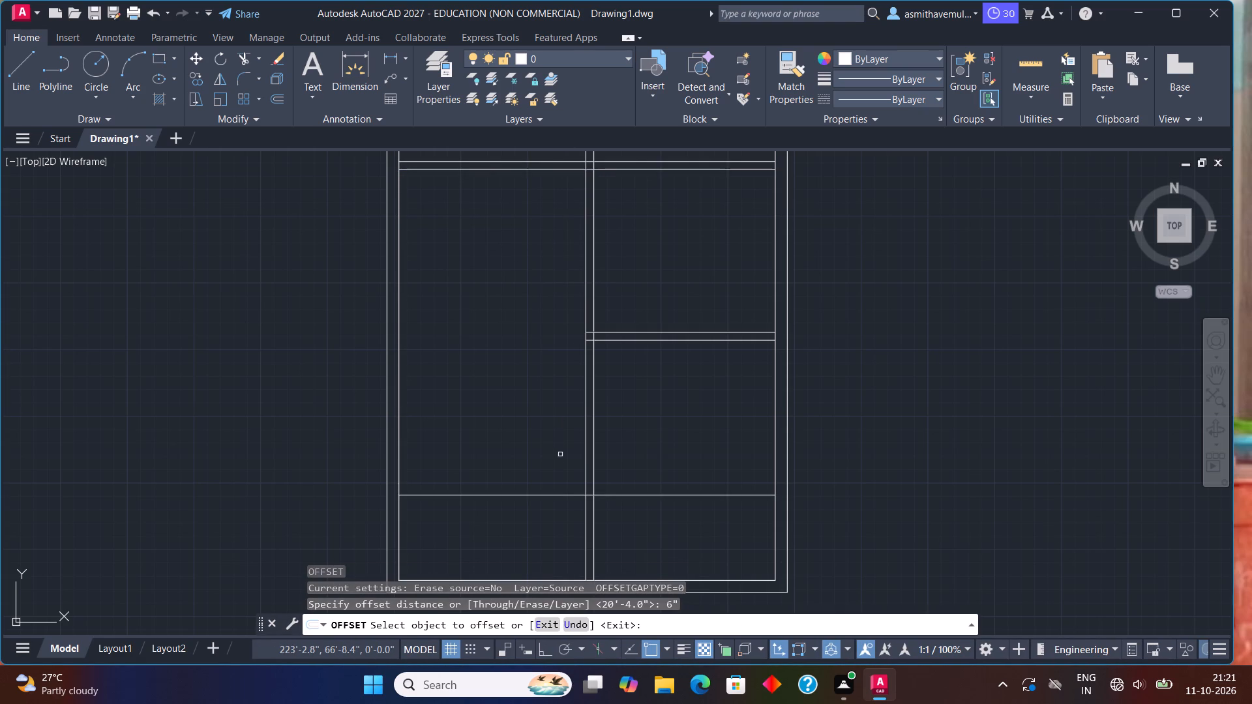
click(561, 493)
click(557, 525)
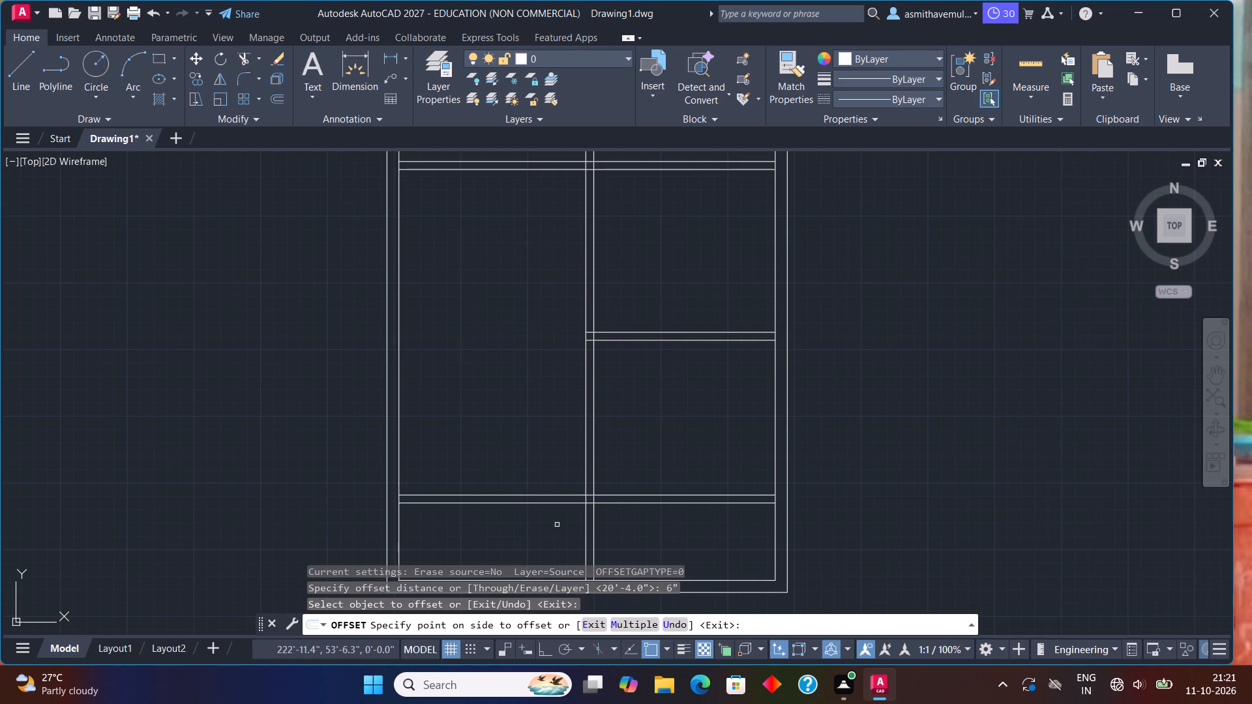
key(Escape)
Measure the clear depth between the lowest partition and the inner bottom wall line with a linear dimension.
middle_drag(553, 508, 522, 445)
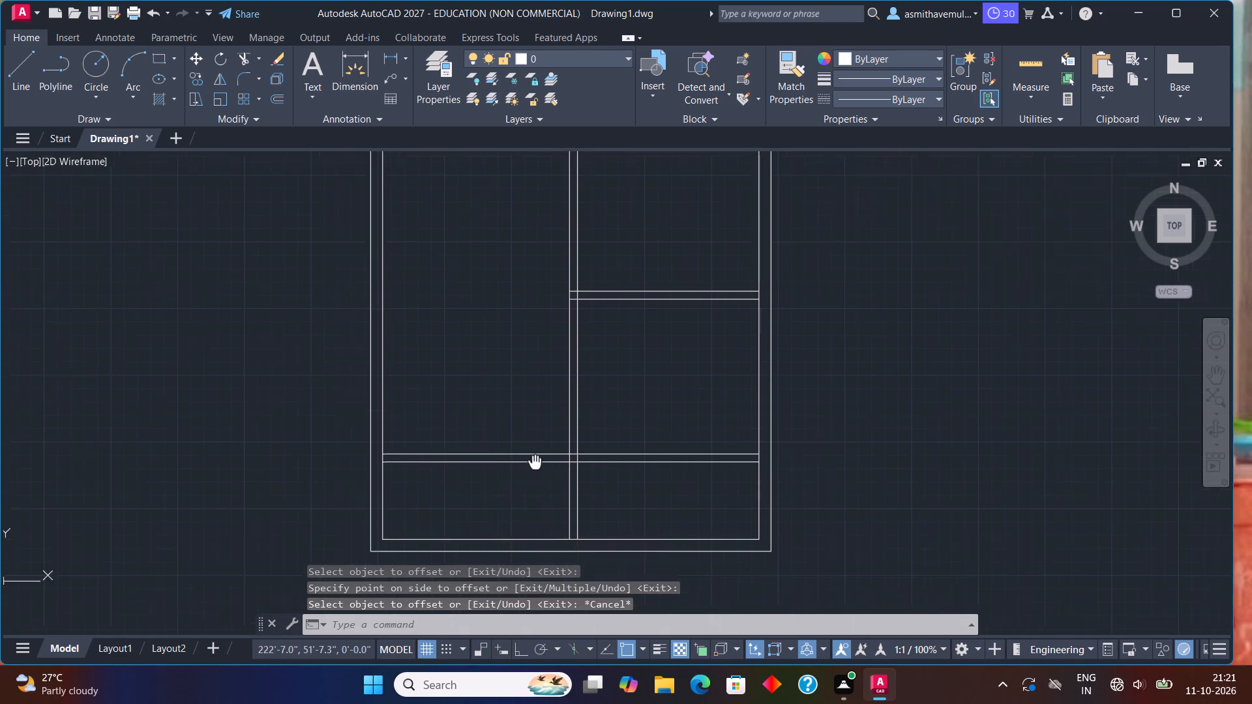
middle_drag(522, 445, 506, 424)
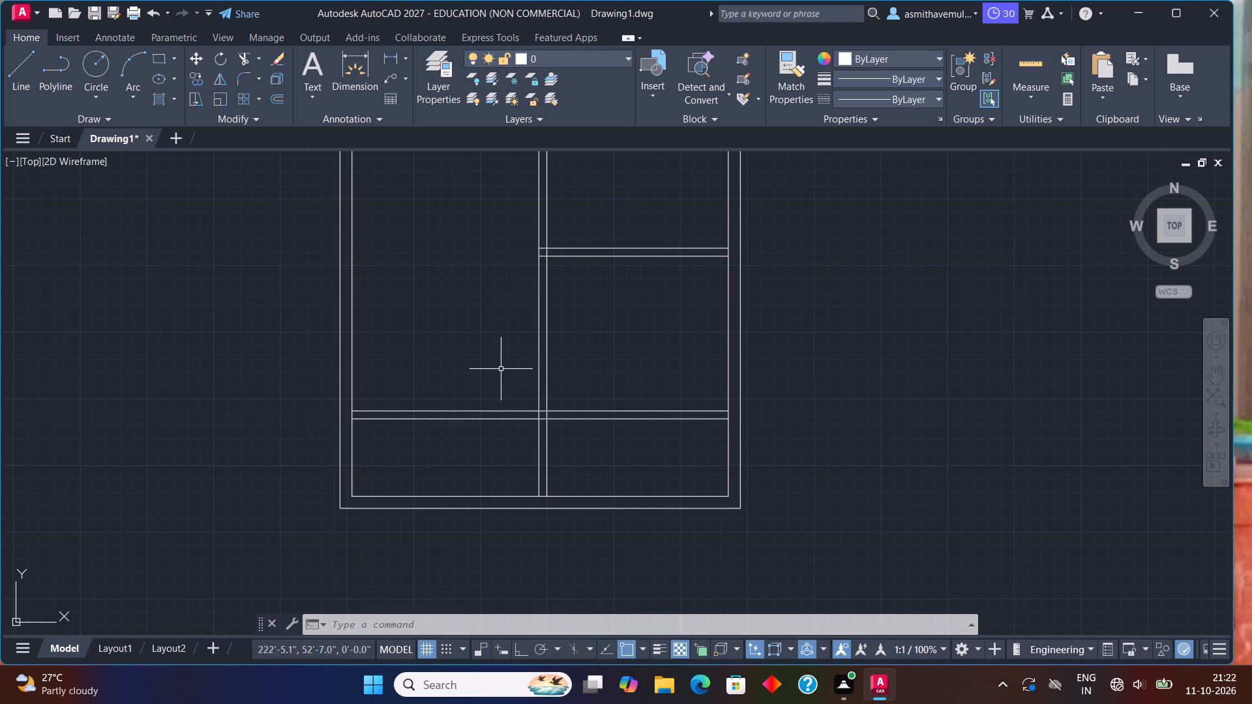
middle_drag(499, 379, 494, 274)
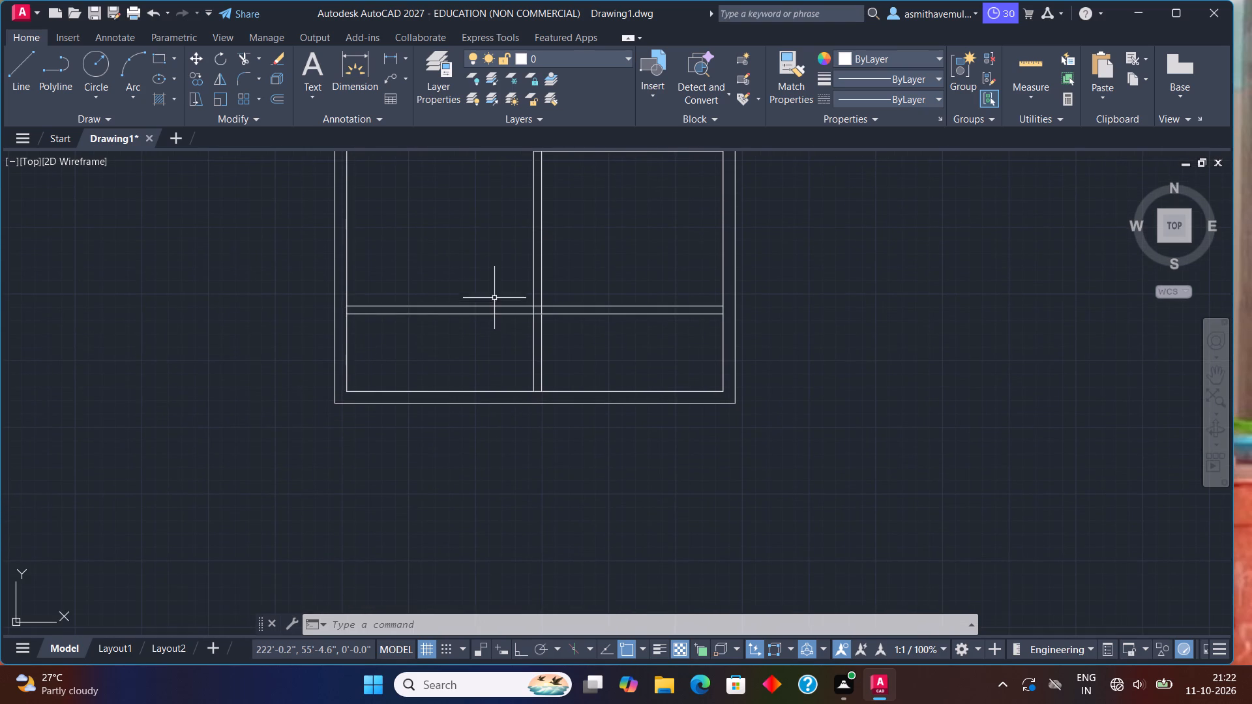
middle_drag(484, 380, 475, 327)
scroll(476, 315, up, 1)
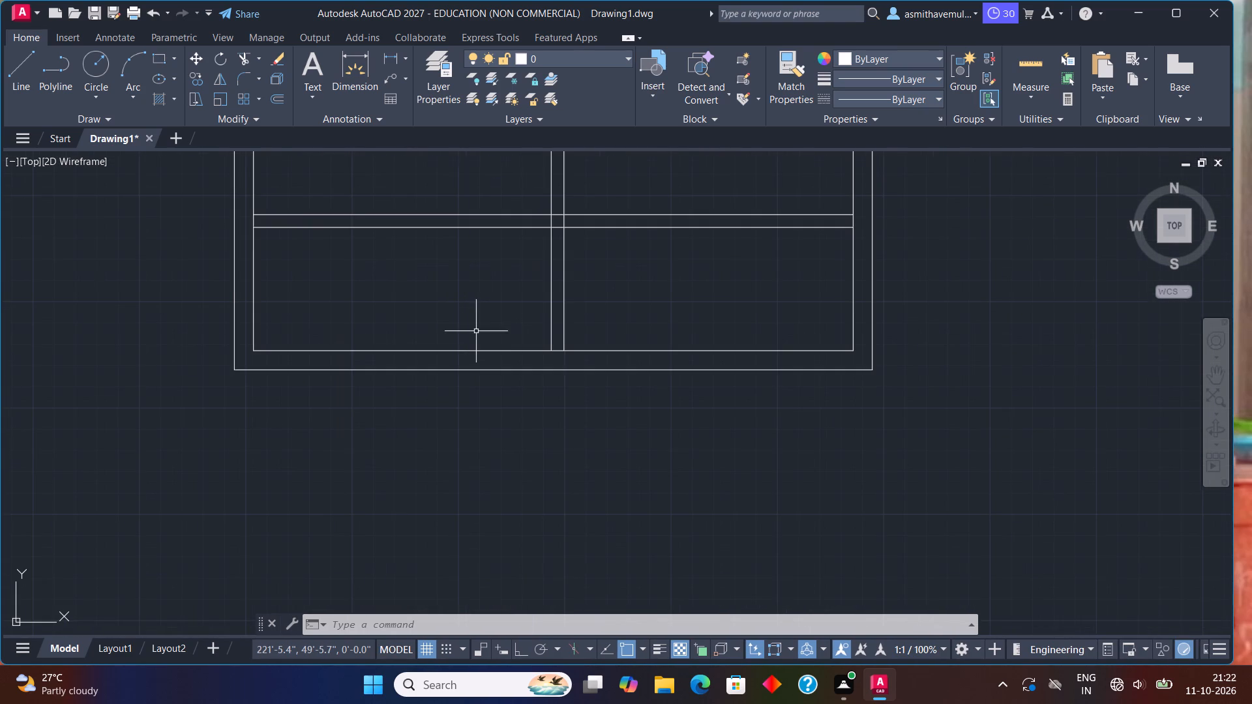
key(d)
text(LI)
key(Return)
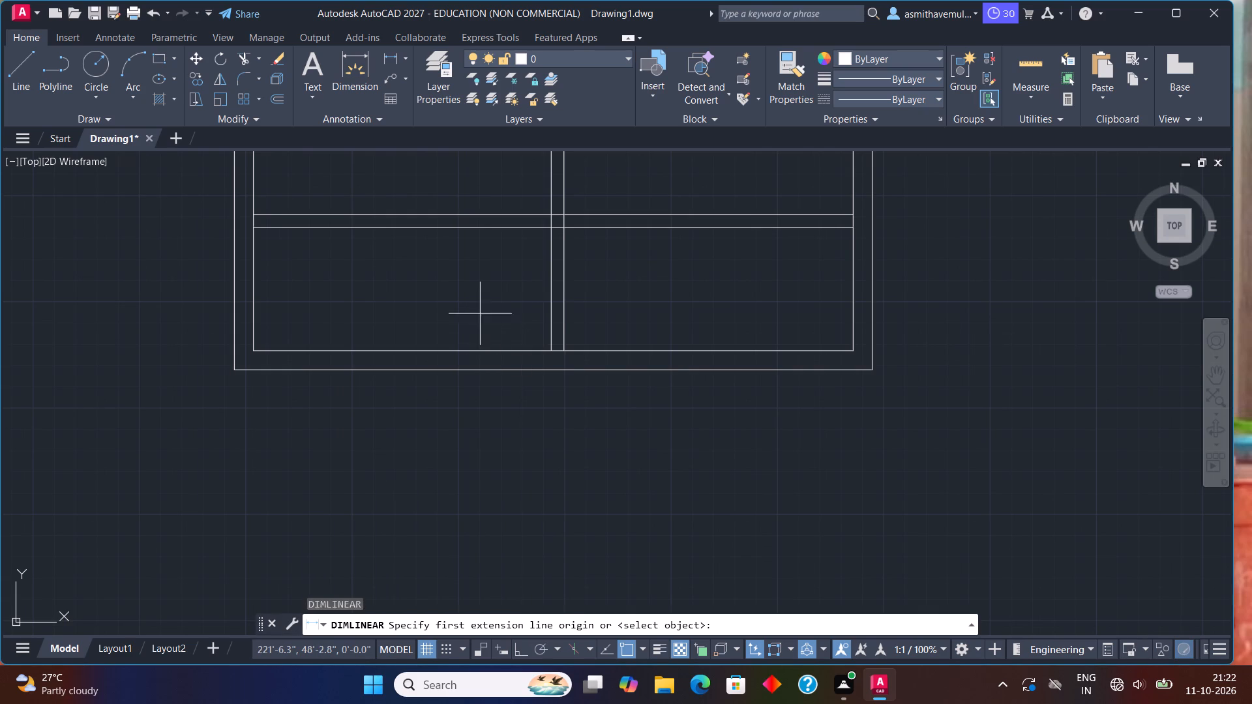
click(475, 227)
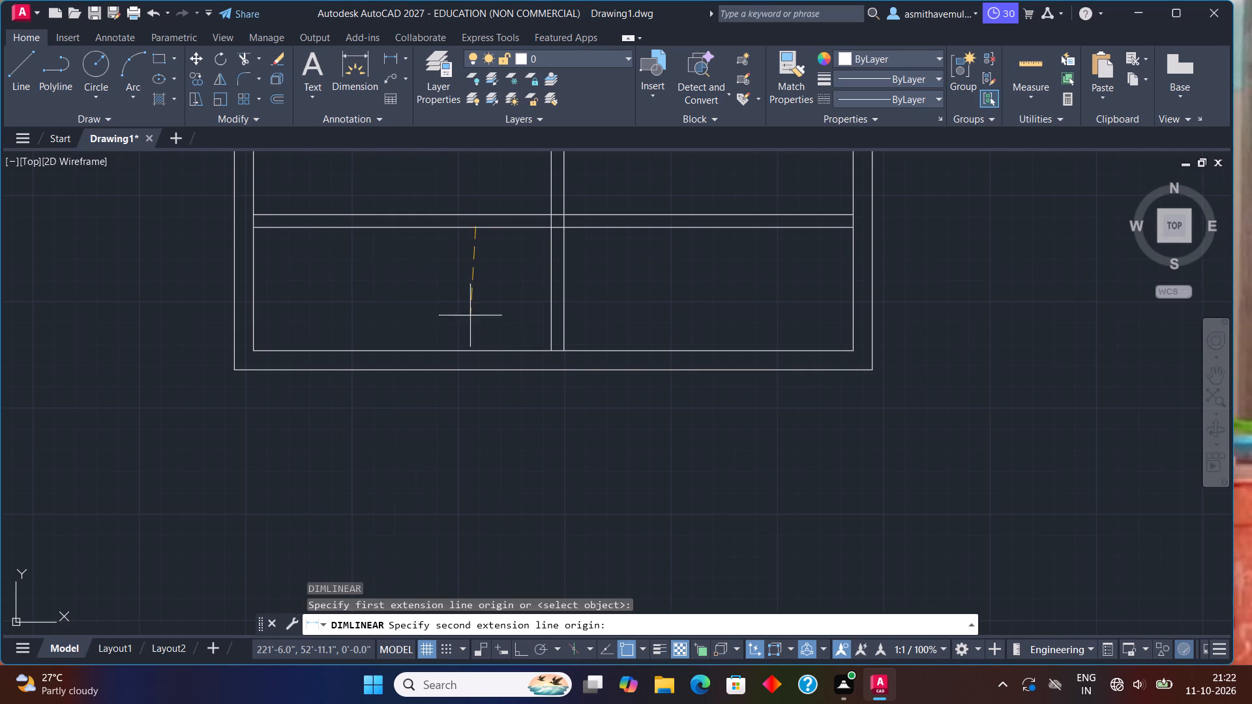
click(478, 354)
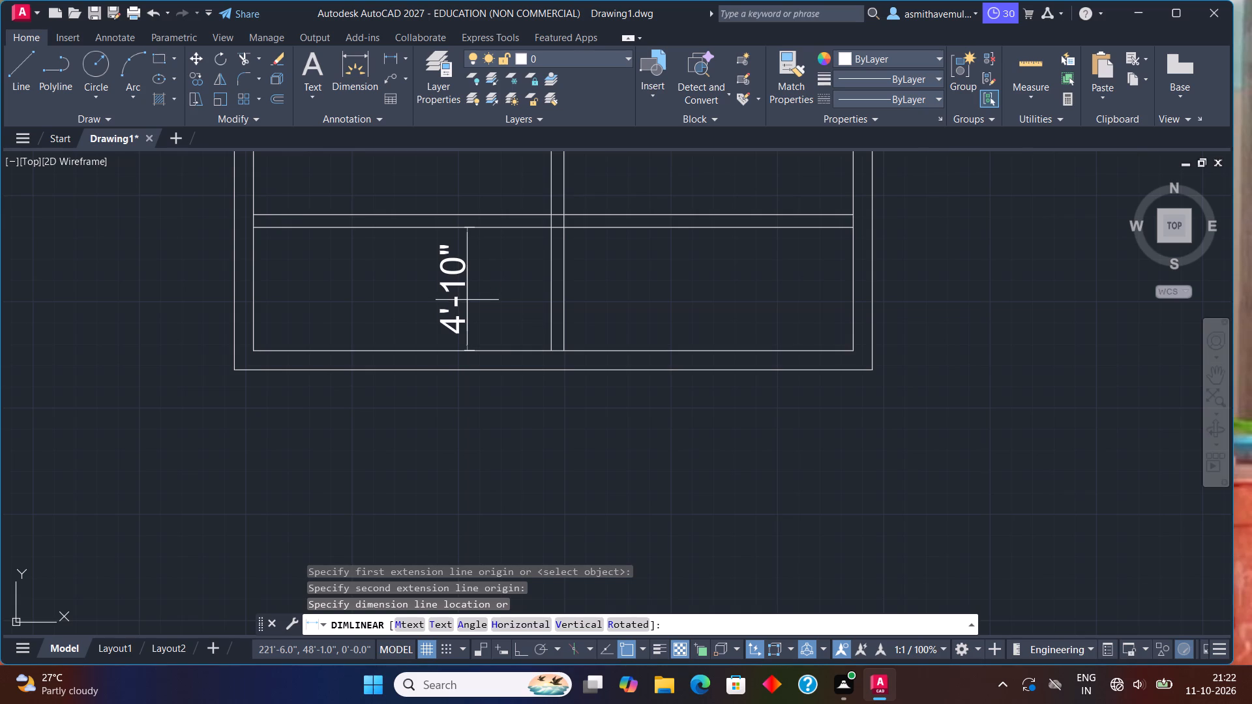
key(Escape)
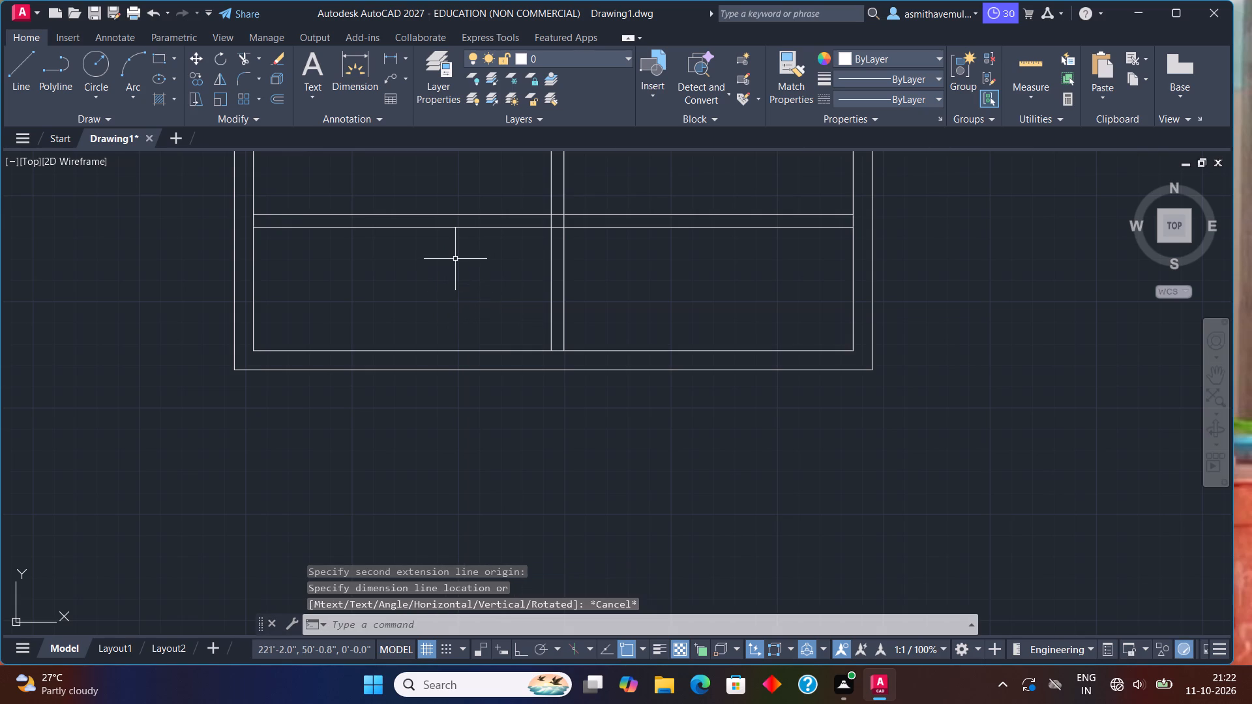
Measure the clear depth from the lower line of the short right-hand partition to the inner bottom wall line with a linear dimension.
middle_drag(462, 272, 383, 366)
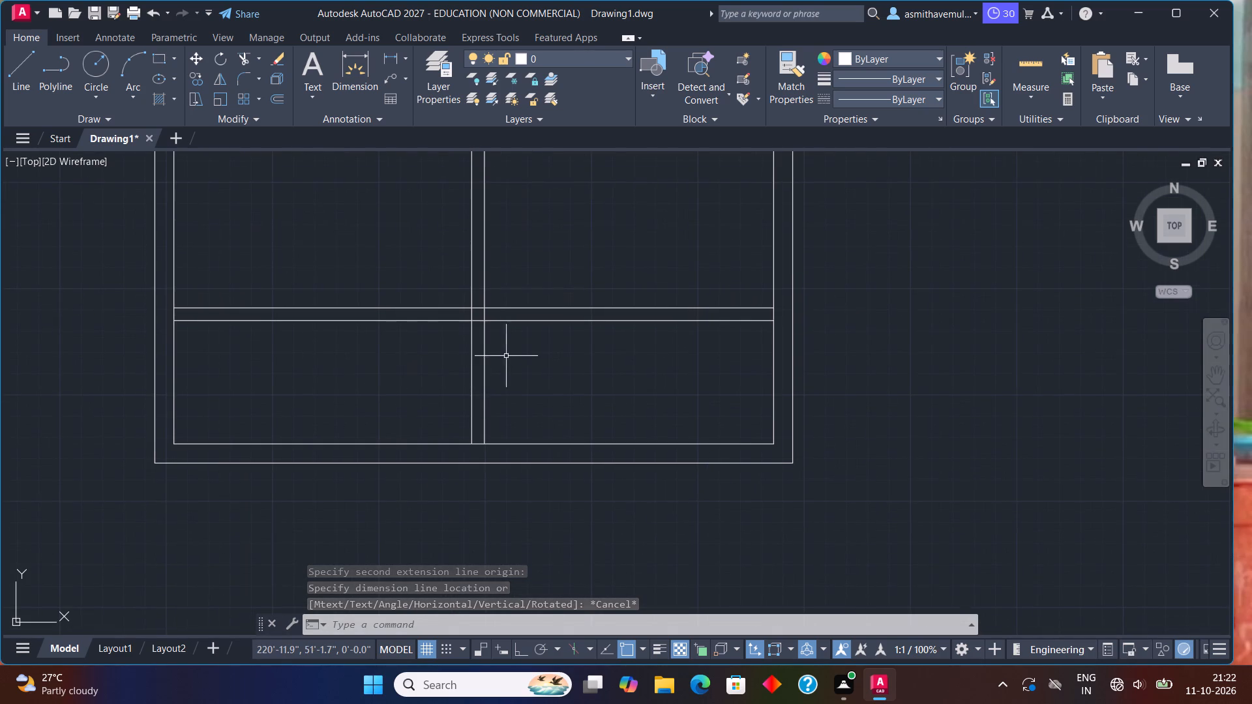
scroll(530, 332, down, 1)
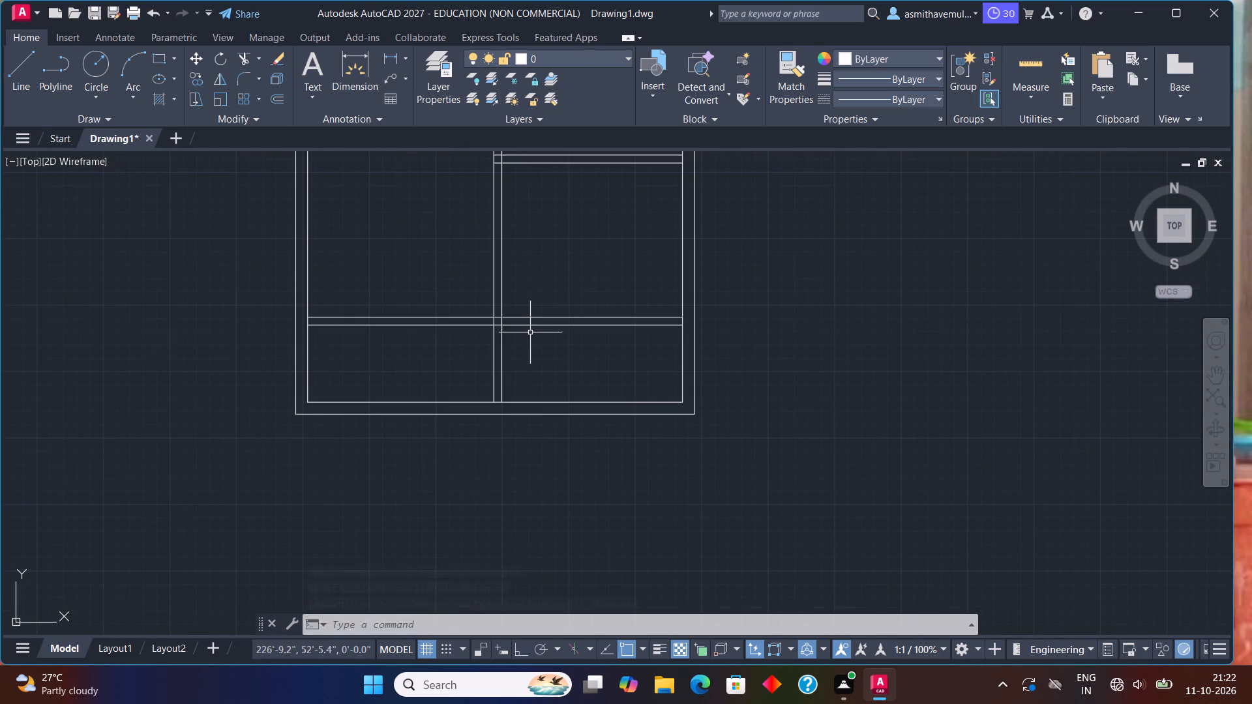
text(DLI)
key(Return)
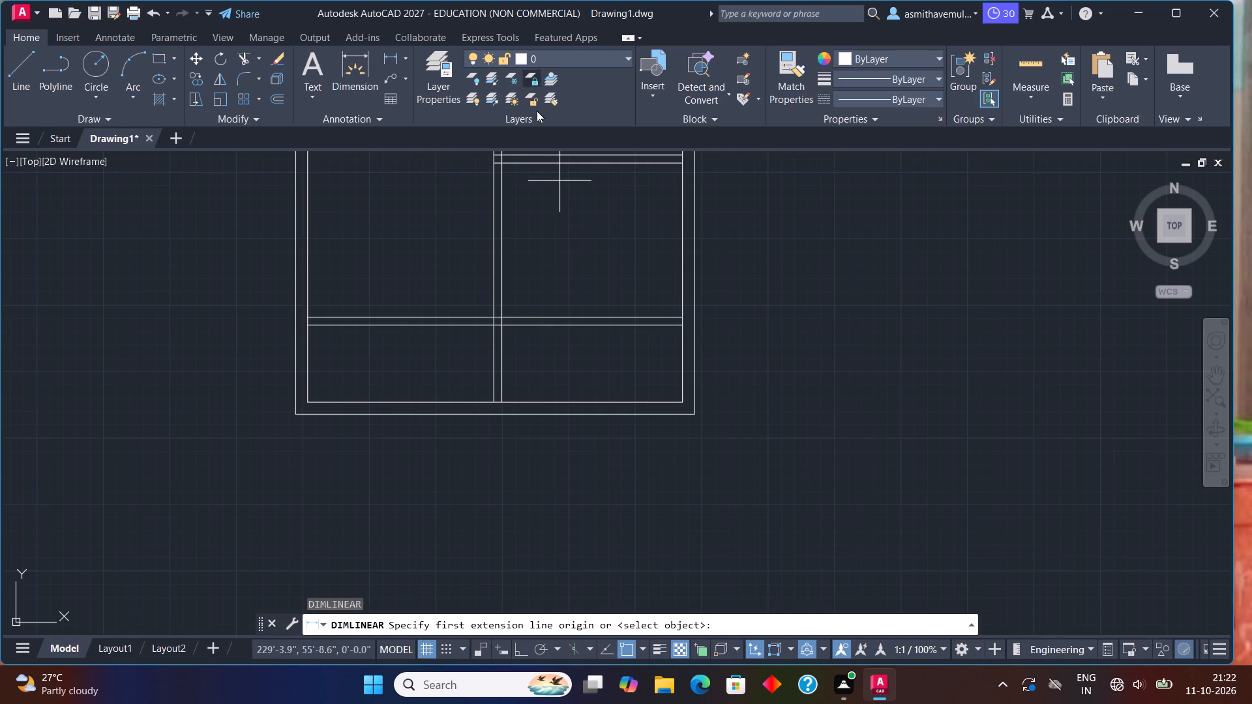
middle_drag(537, 215, 537, 314)
scroll(537, 311, up, 1)
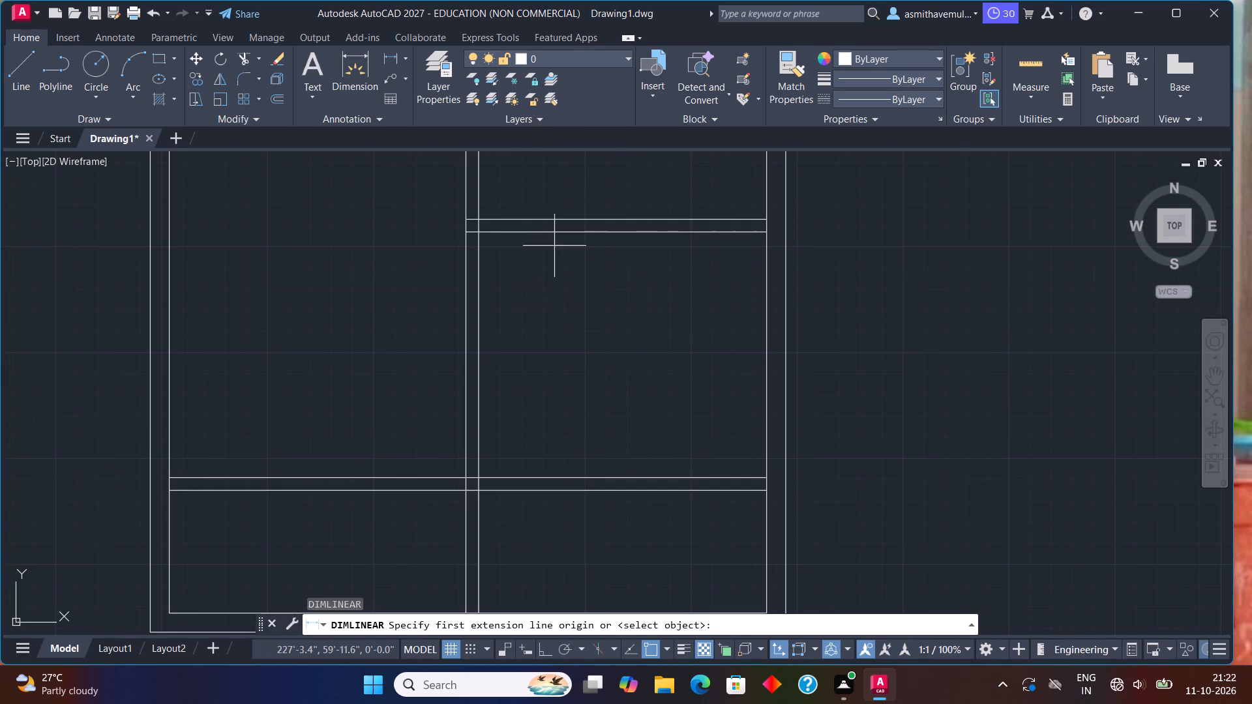
click(558, 234)
scroll(558, 254, down, 3)
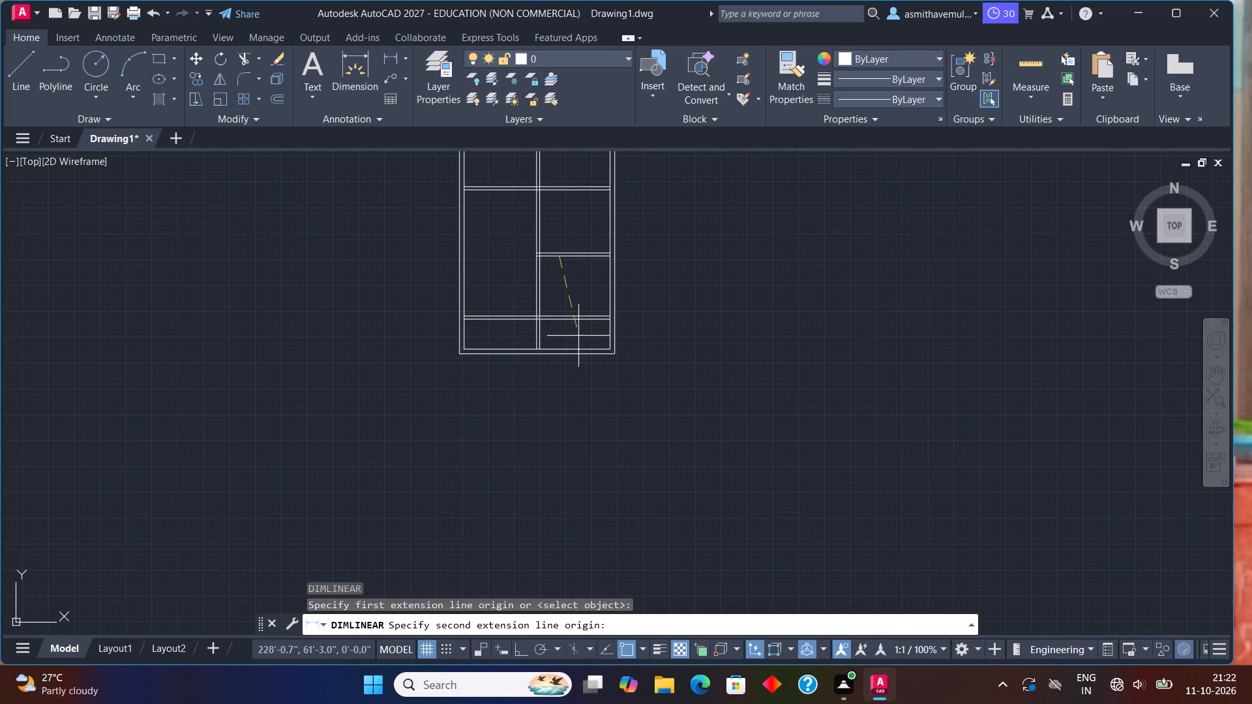
scroll(573, 345, up, 3)
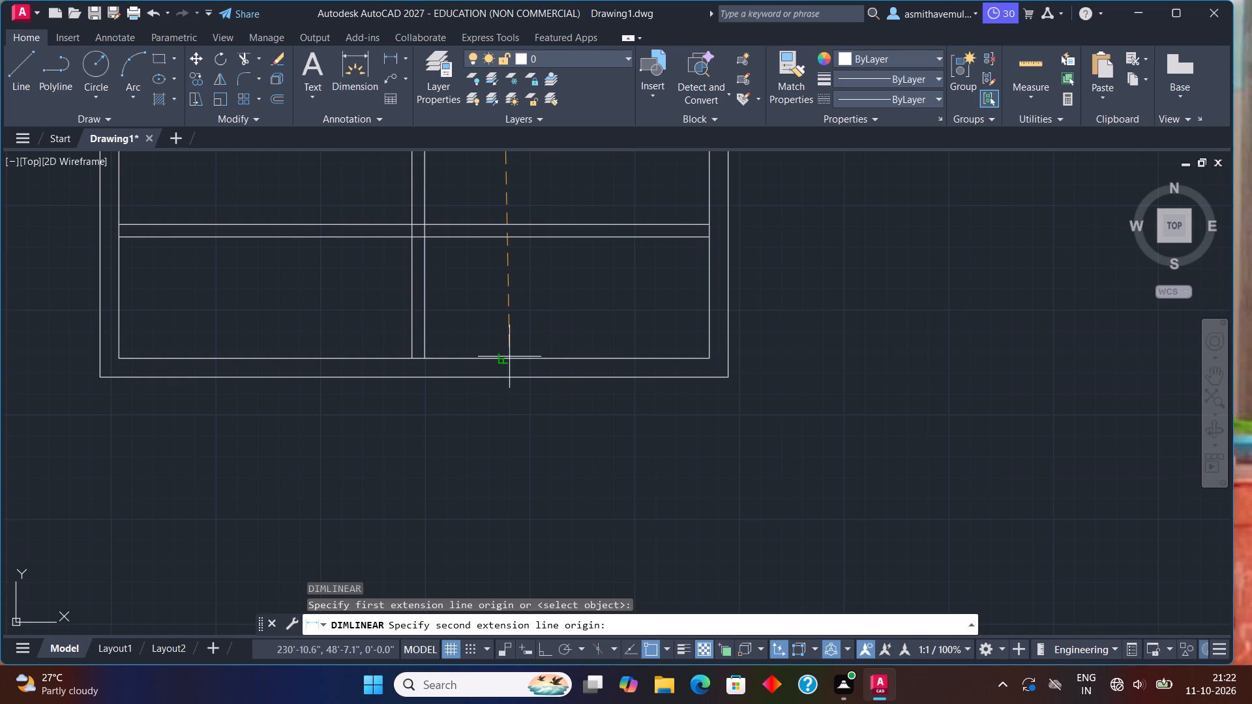
click(509, 357)
middle_drag(543, 354, 539, 441)
middle_drag(539, 435, 539, 475)
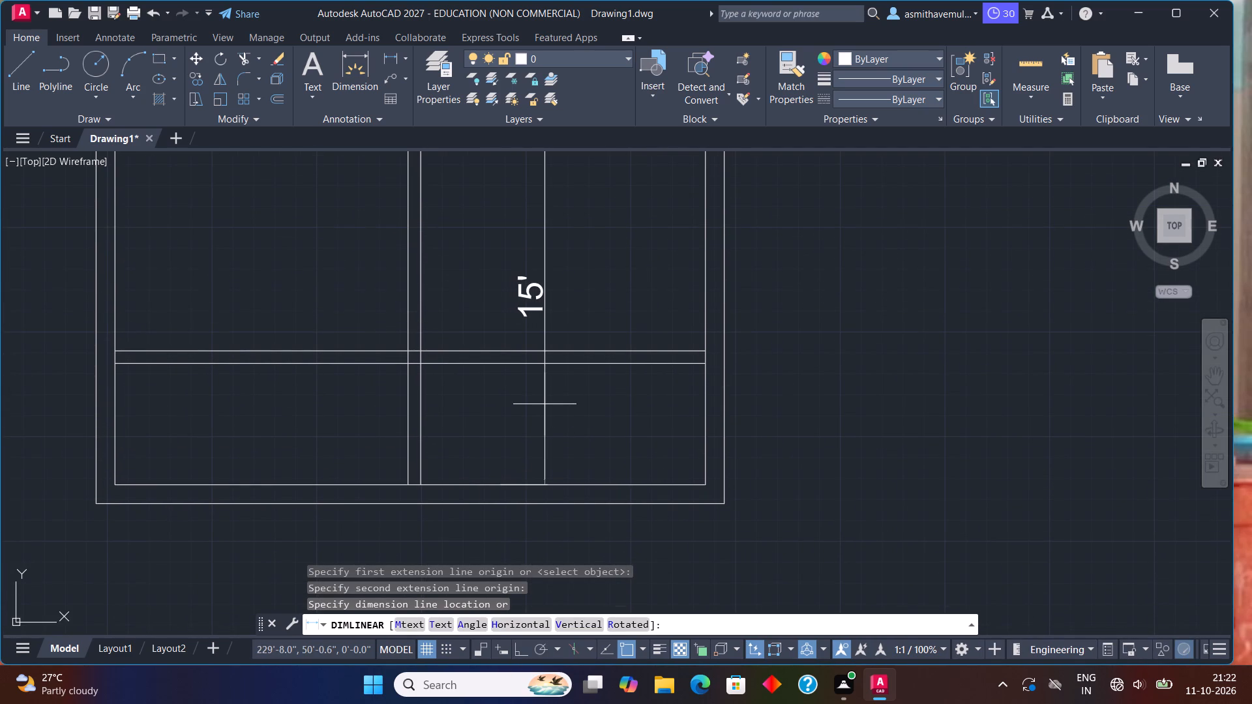
key(Escape)
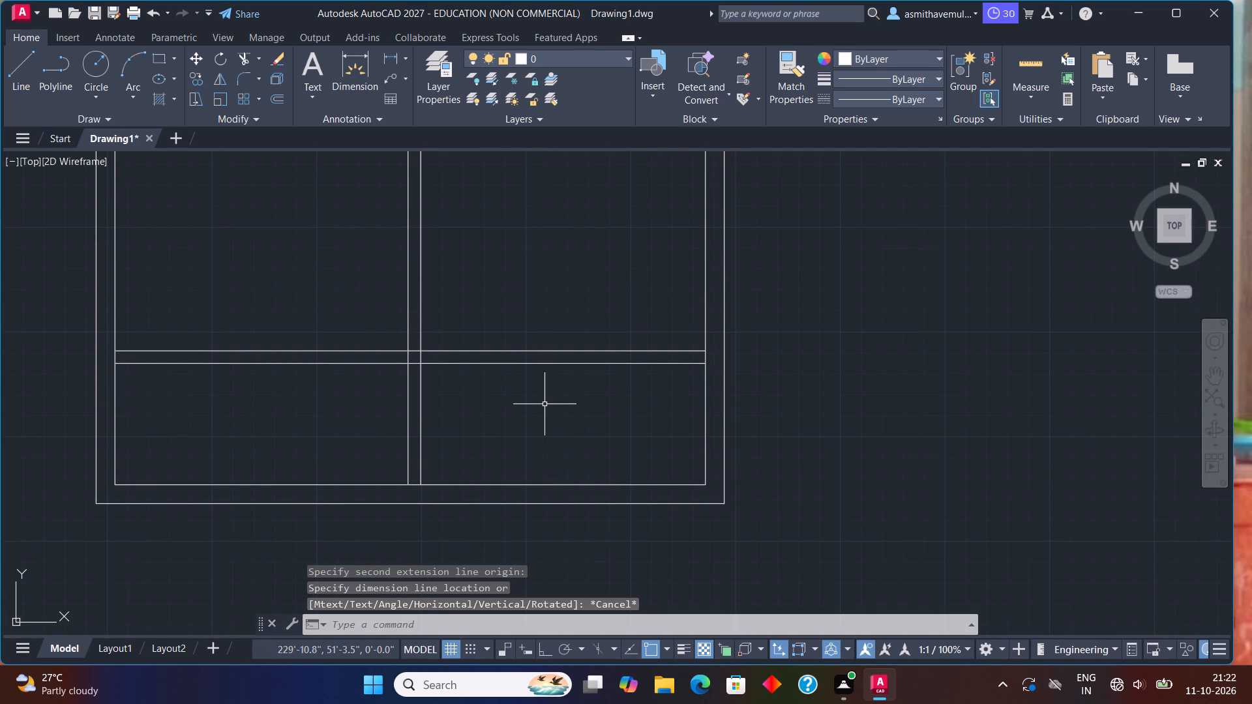
Measure the clear depth between the full-width partition and the lowest partition with a linear dimension in the left-hand room.
scroll(546, 398, down, 2)
middle_drag(543, 356, 532, 443)
scroll(523, 351, up, 1)
middle_drag(523, 345, 523, 356)
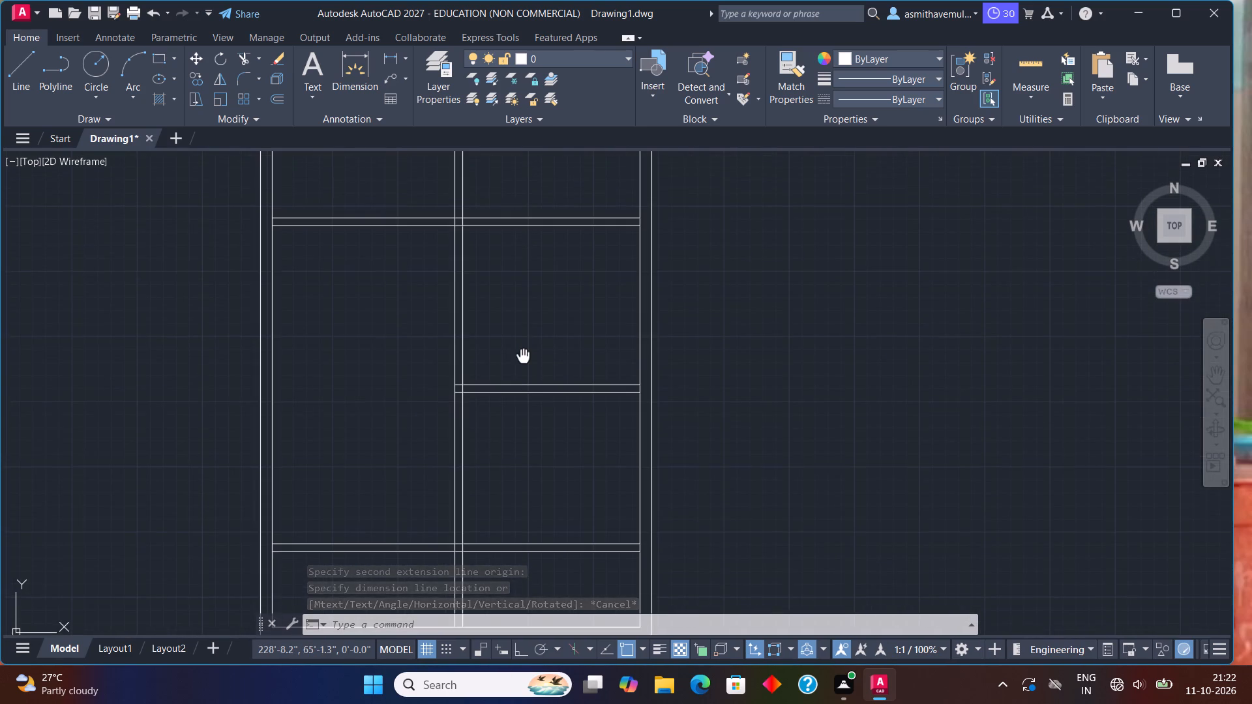
middle_drag(523, 356, 529, 414)
scroll(530, 411, down, 1)
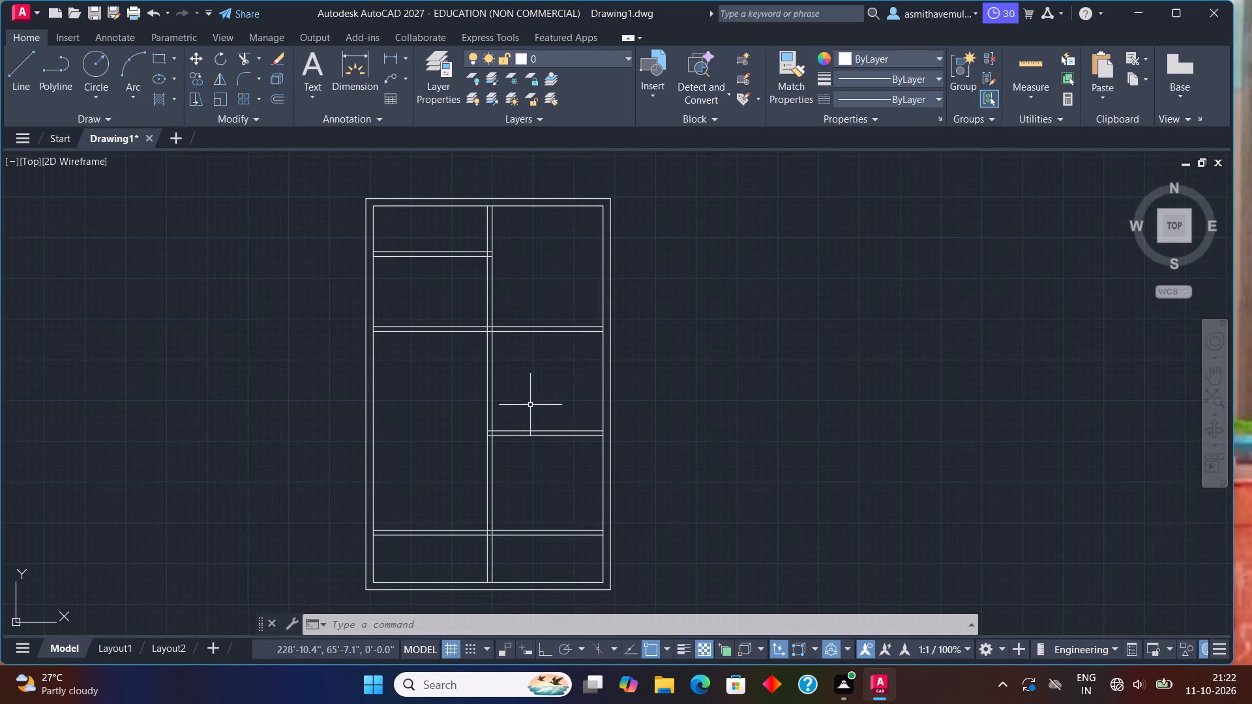
middle_drag(485, 425, 498, 386)
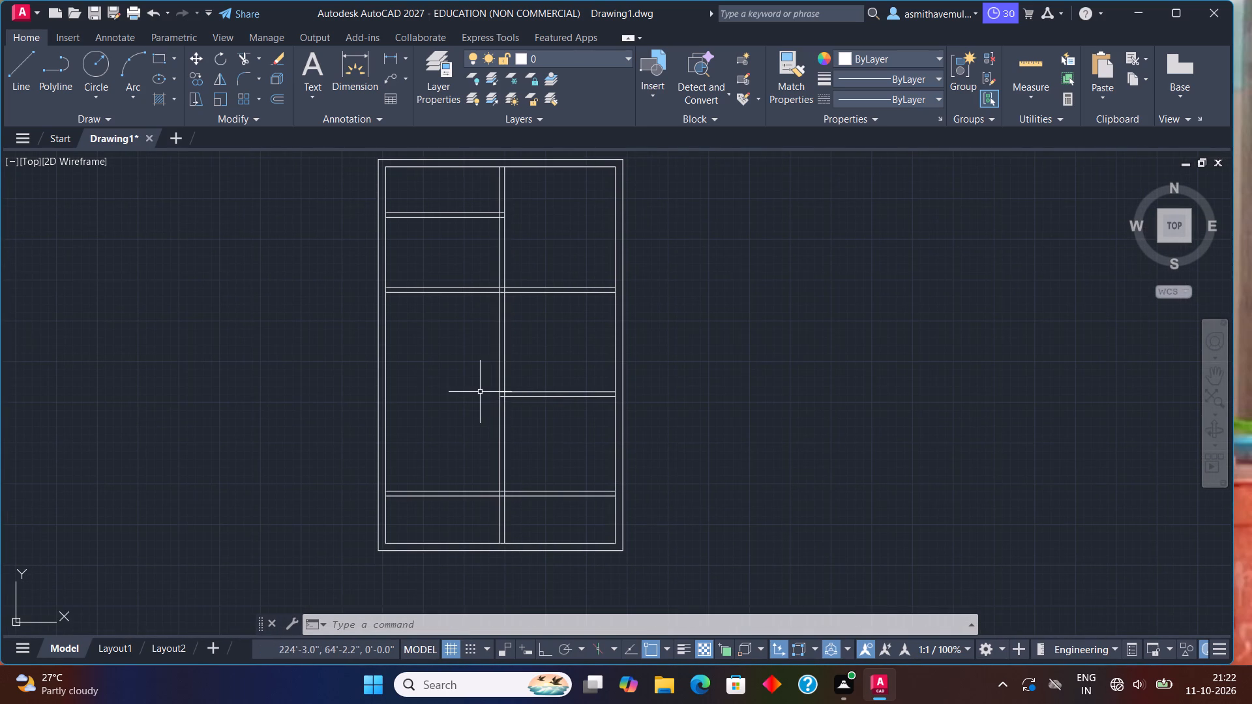
text(DLI)
key(Return)
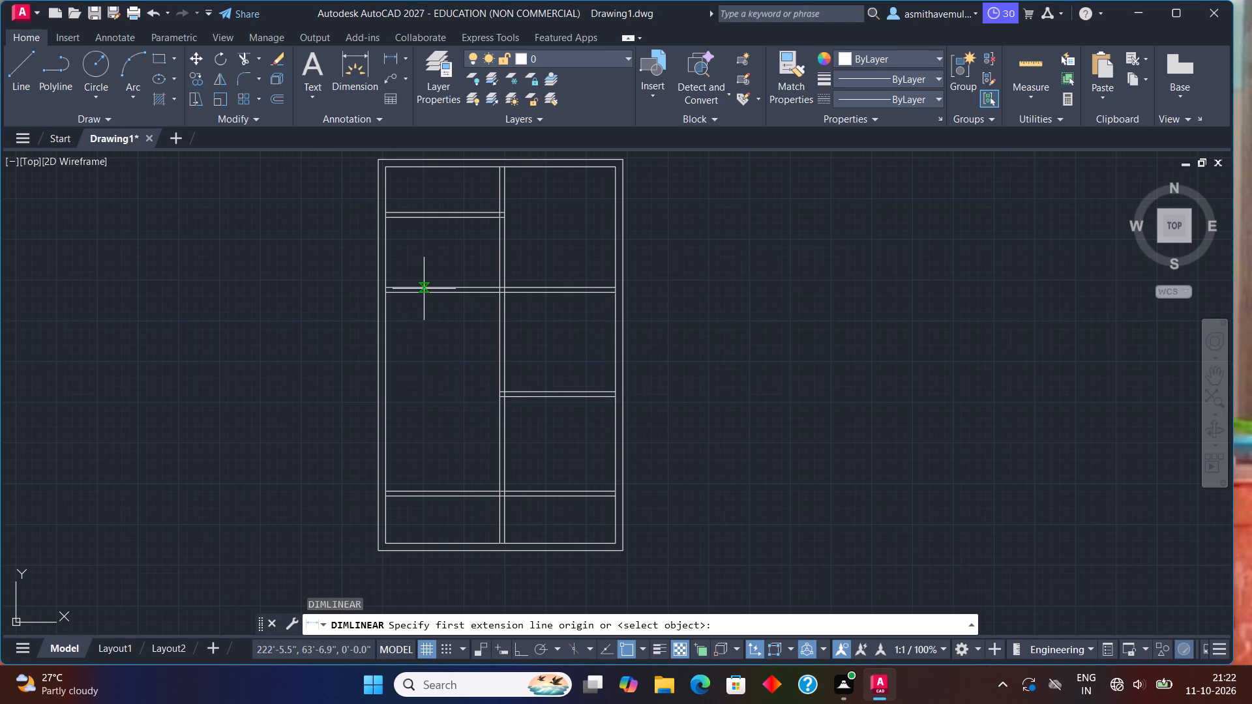
drag(424, 291, 424, 300)
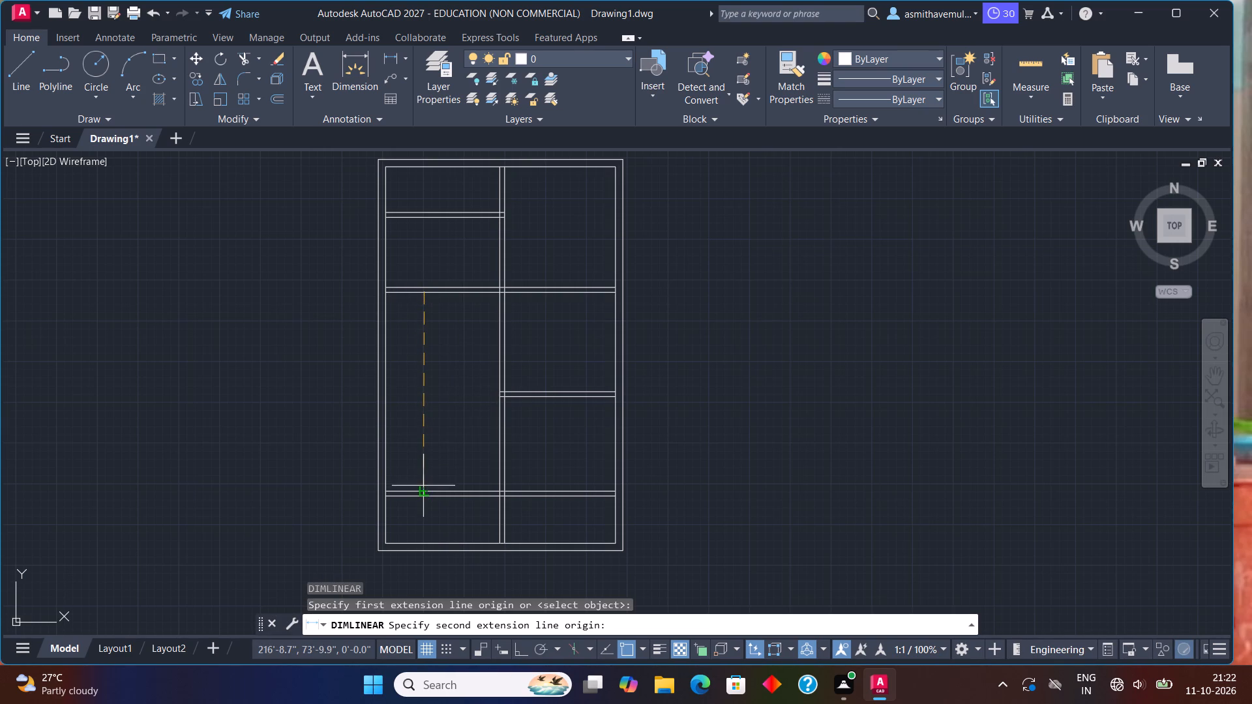
click(423, 488)
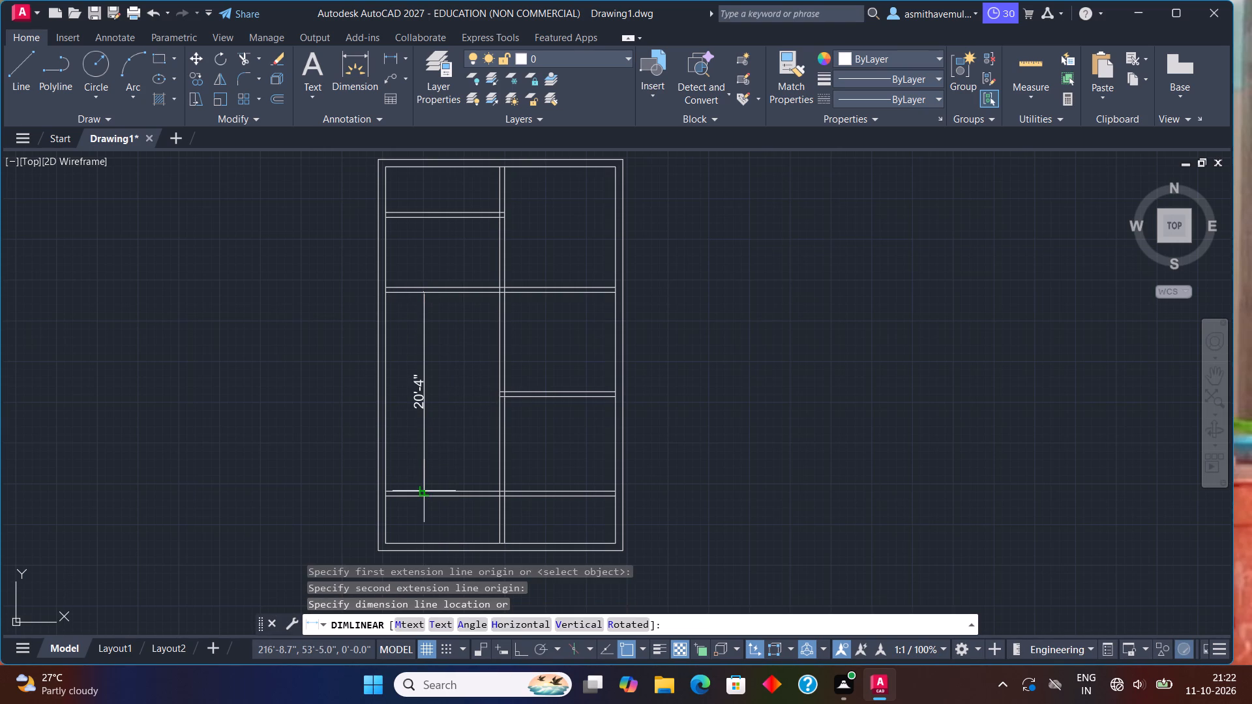
key(Escape)
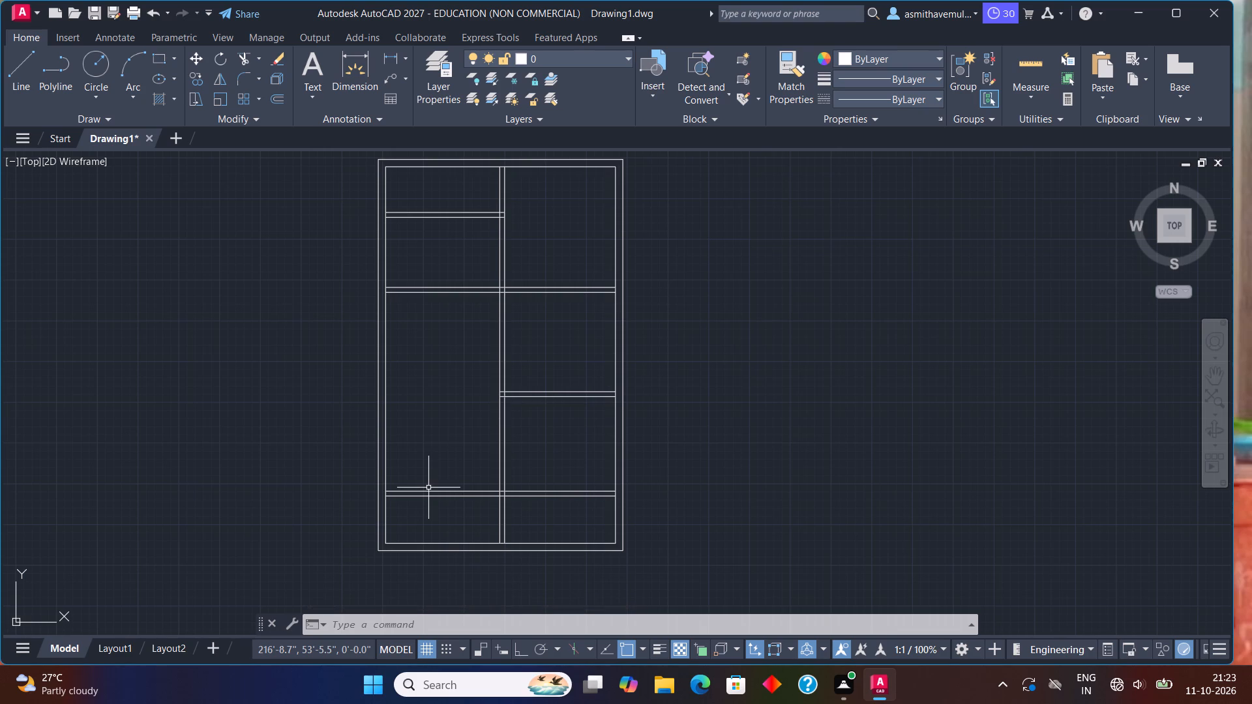
Delete both lines of the lowest horizontal partition.
scroll(428, 490, up, 1)
drag(441, 525, 433, 474)
key(Delete)
Offset the lower line of the full-width horizontal partition 20' down toward the bottom wall.
key(o)
key(Return)
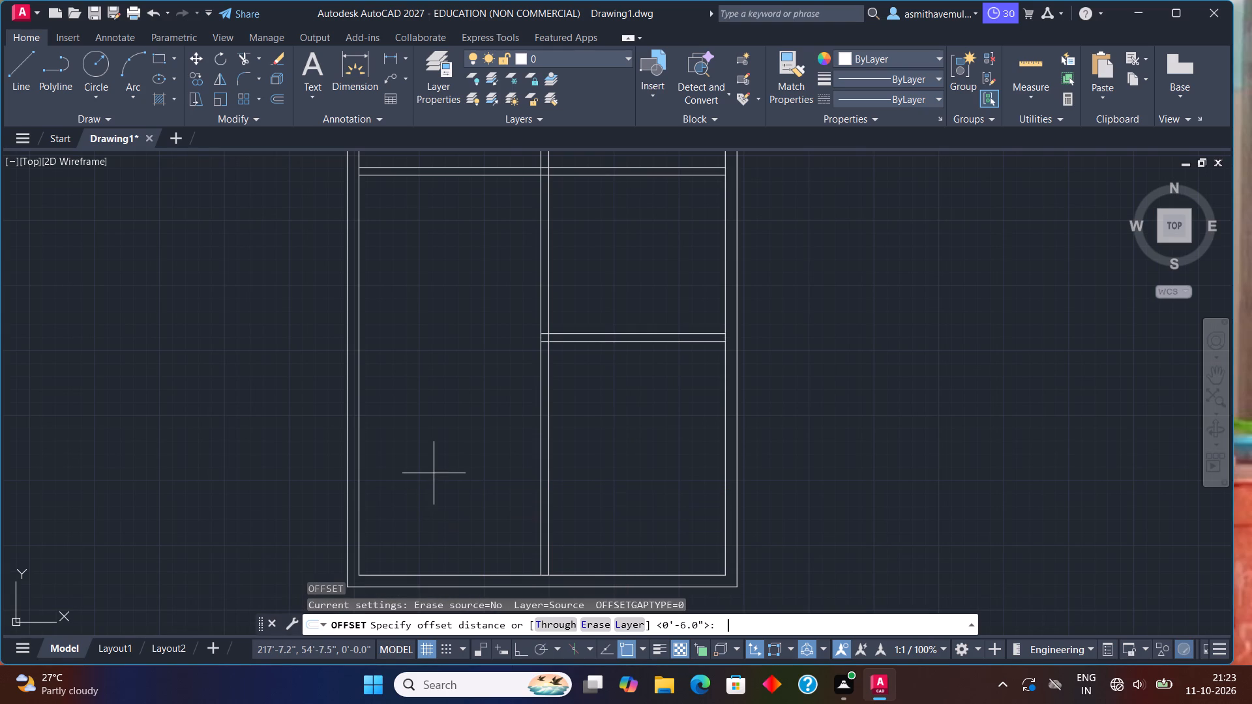
key(2)
text(0')
key(Return)
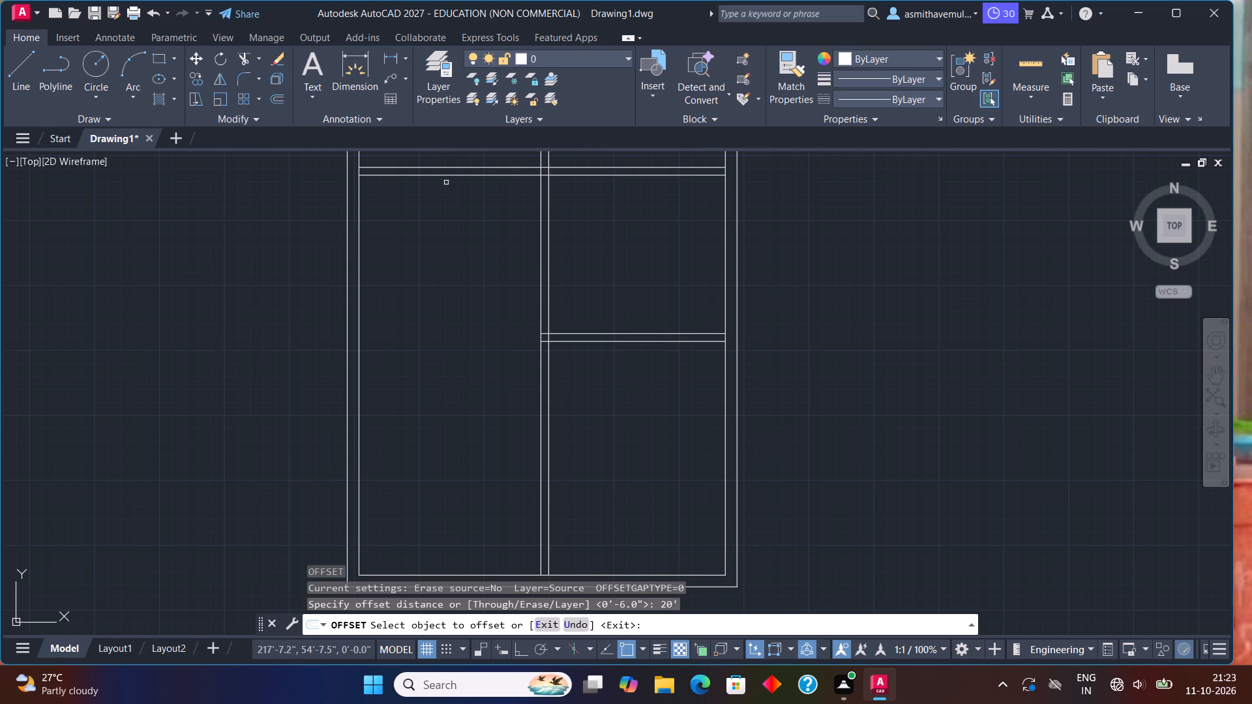
click(446, 175)
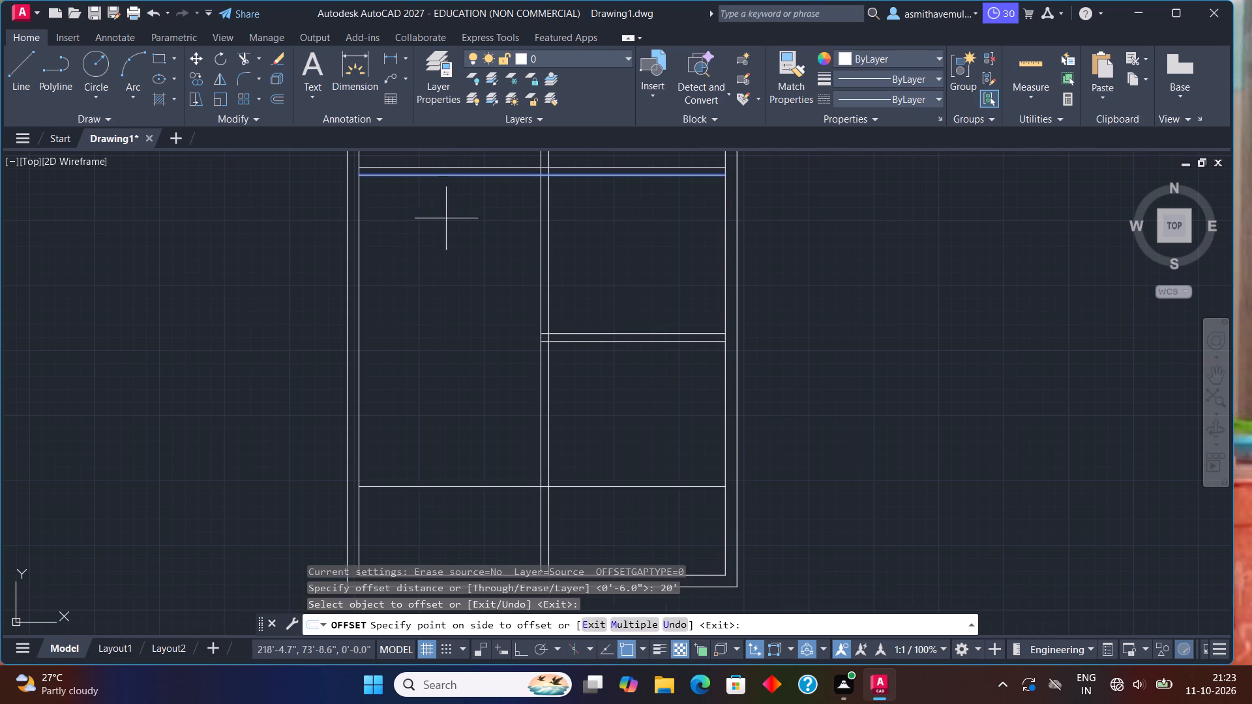
click(447, 224)
key(Escape)
Offset the new lowest horizontal line 6" downward to form the partition thickness.
key(o)
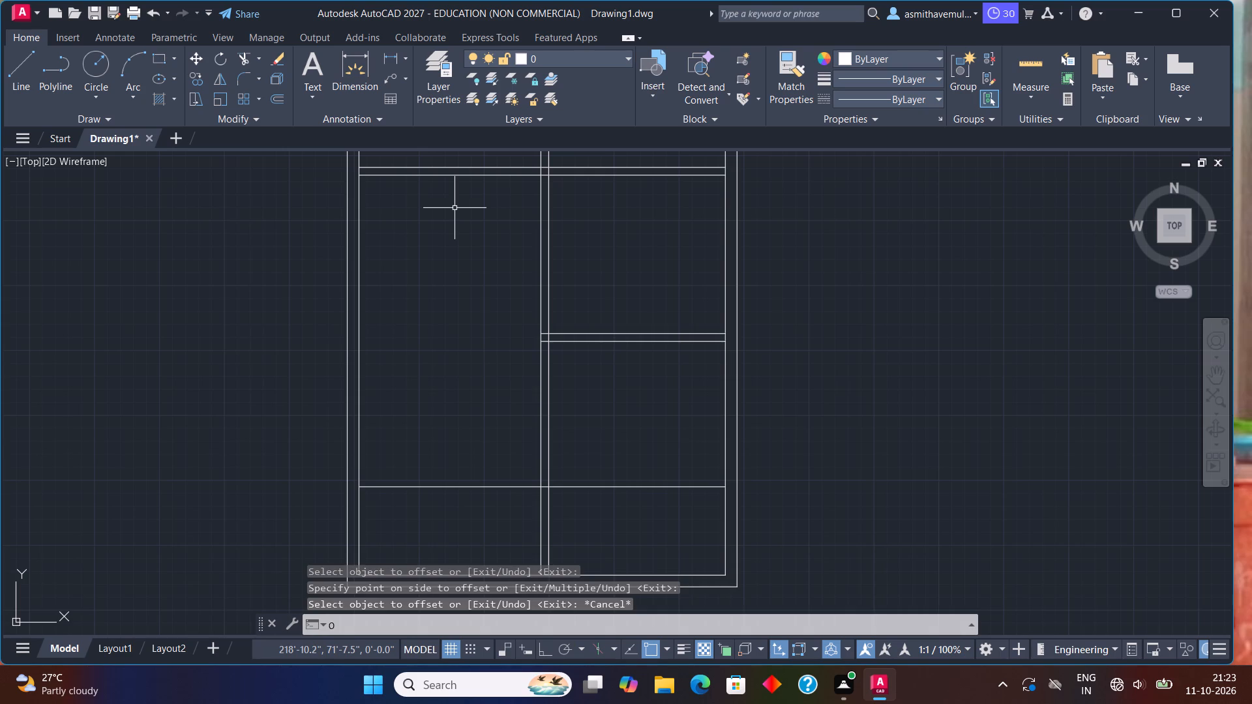
key(Return)
key(6)
key(shift+quotedbl)
key(Return)
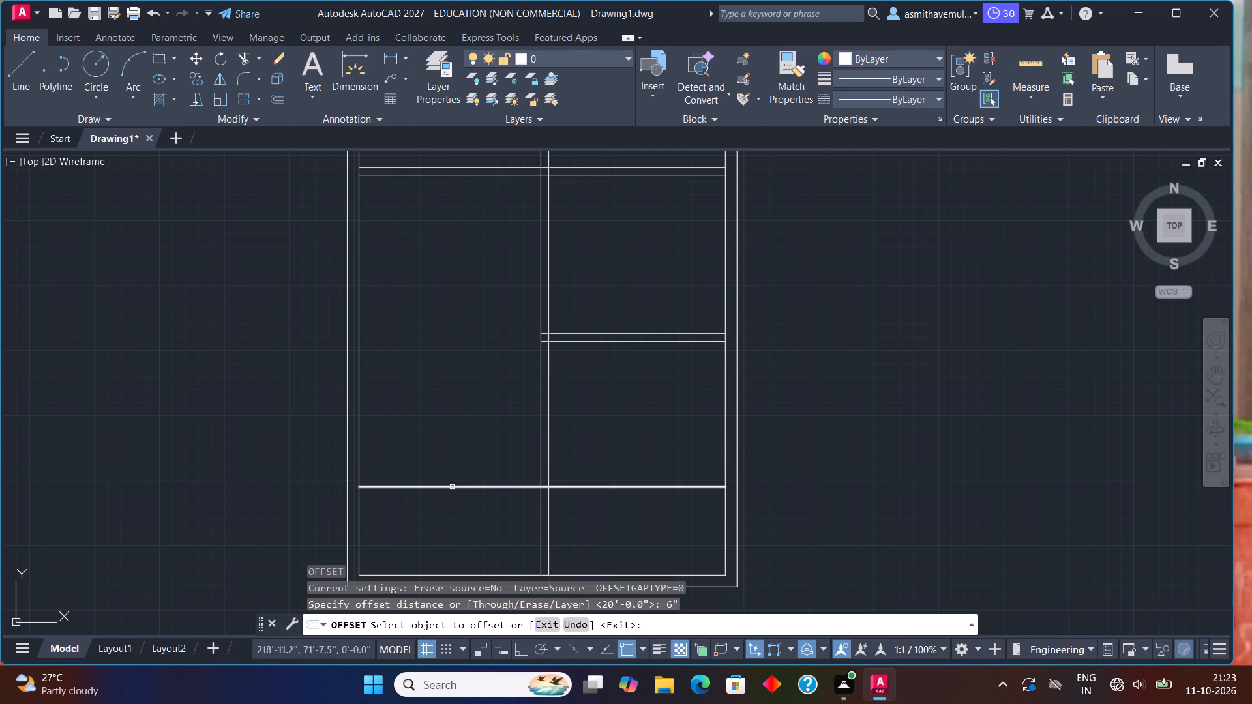
drag(452, 488, 451, 495)
click(449, 505)
key(Escape)
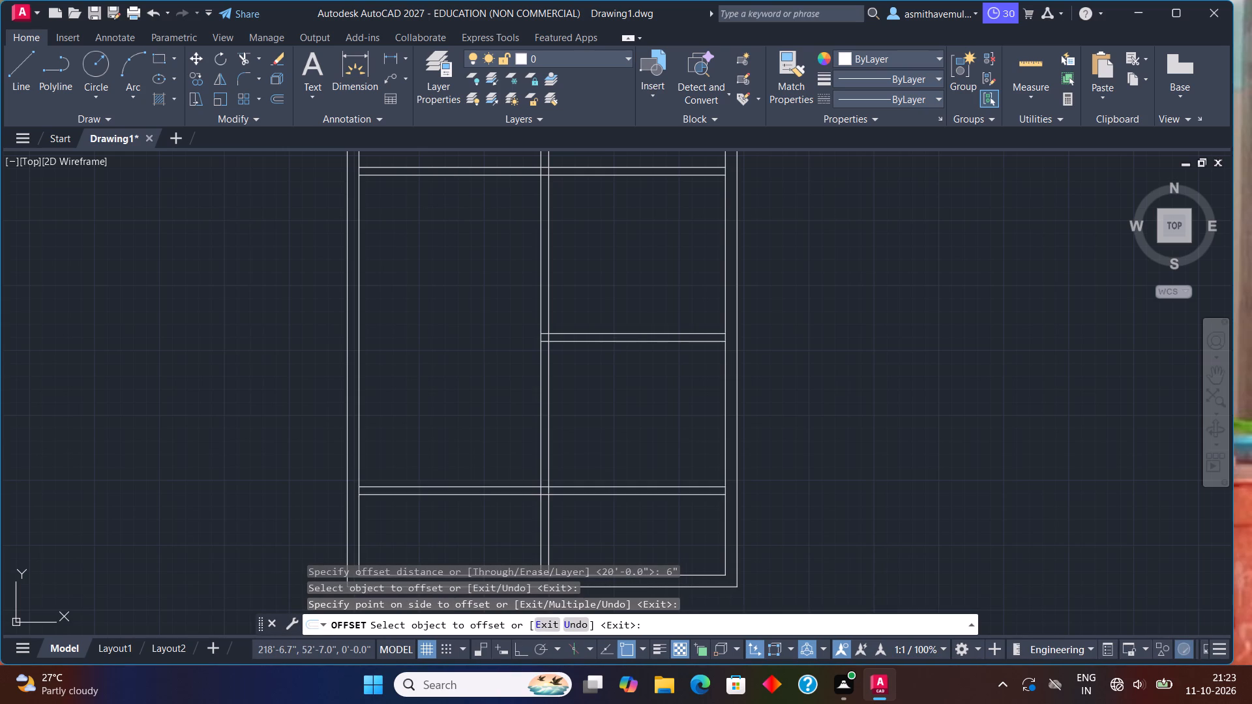
Trim away both lines of the lowest partition on the right side of the vertical partition.
middle_drag(440, 485, 406, 382)
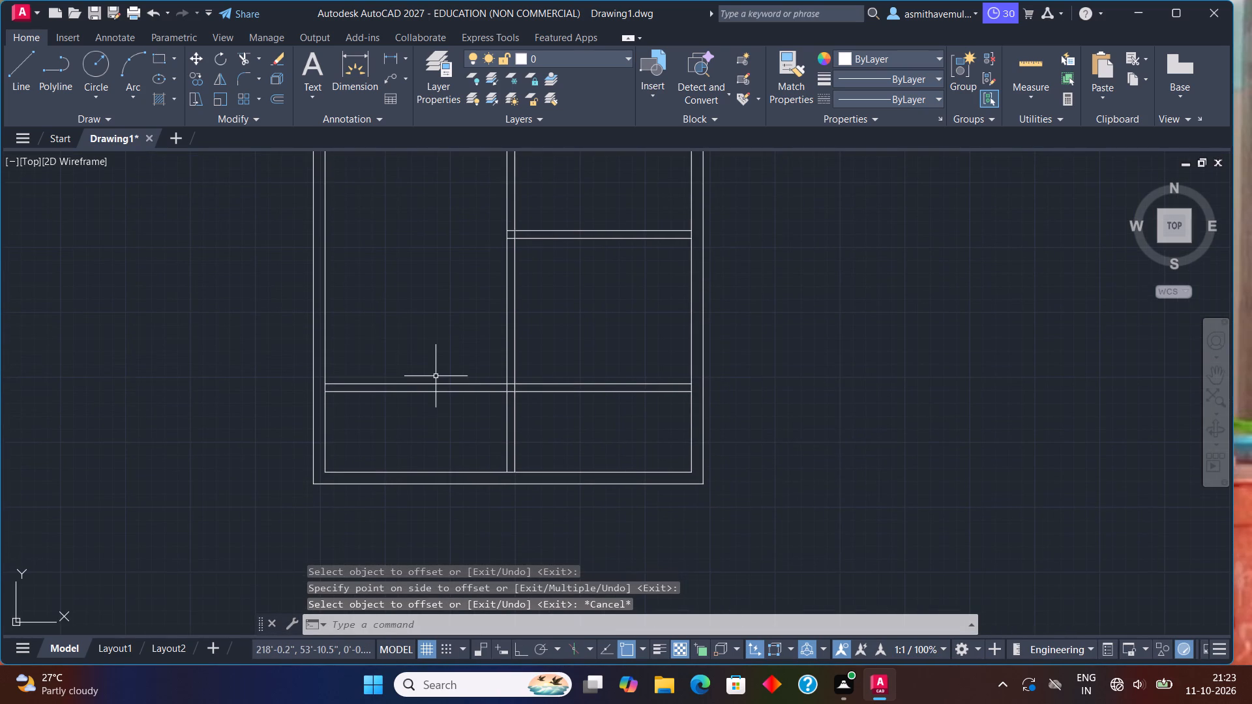
text(TRIM)
key(Return)
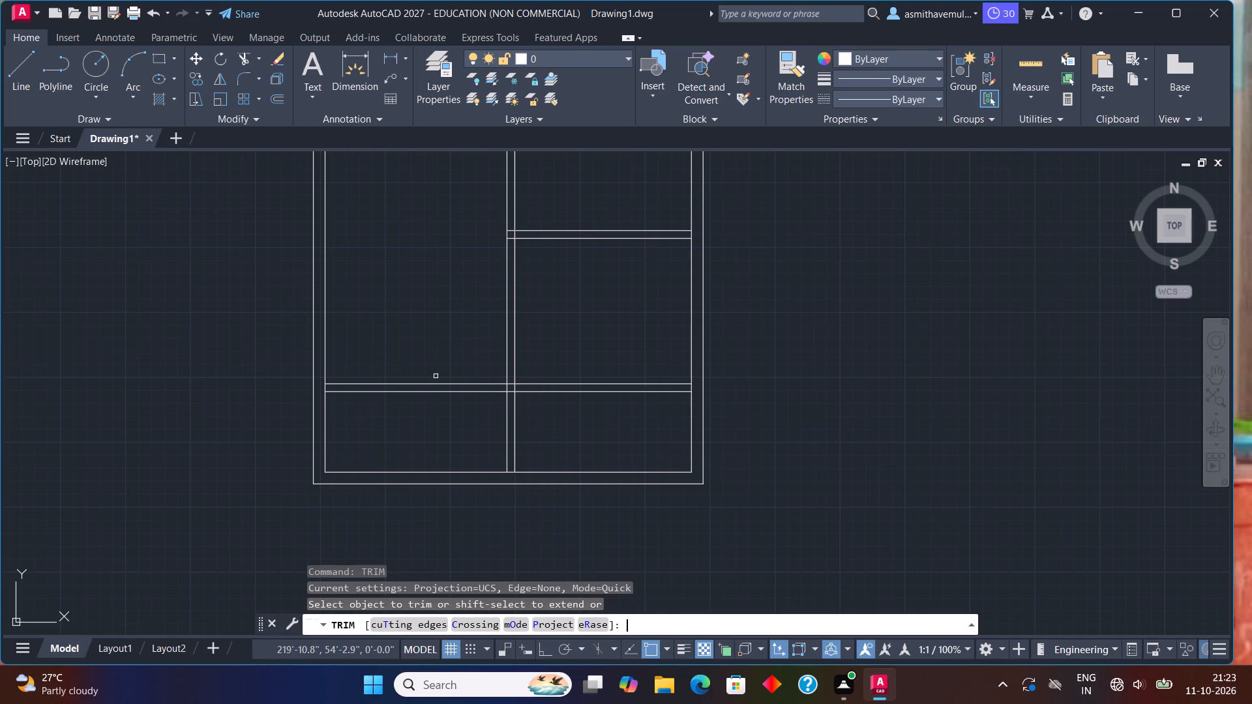
drag(538, 418, 562, 363)
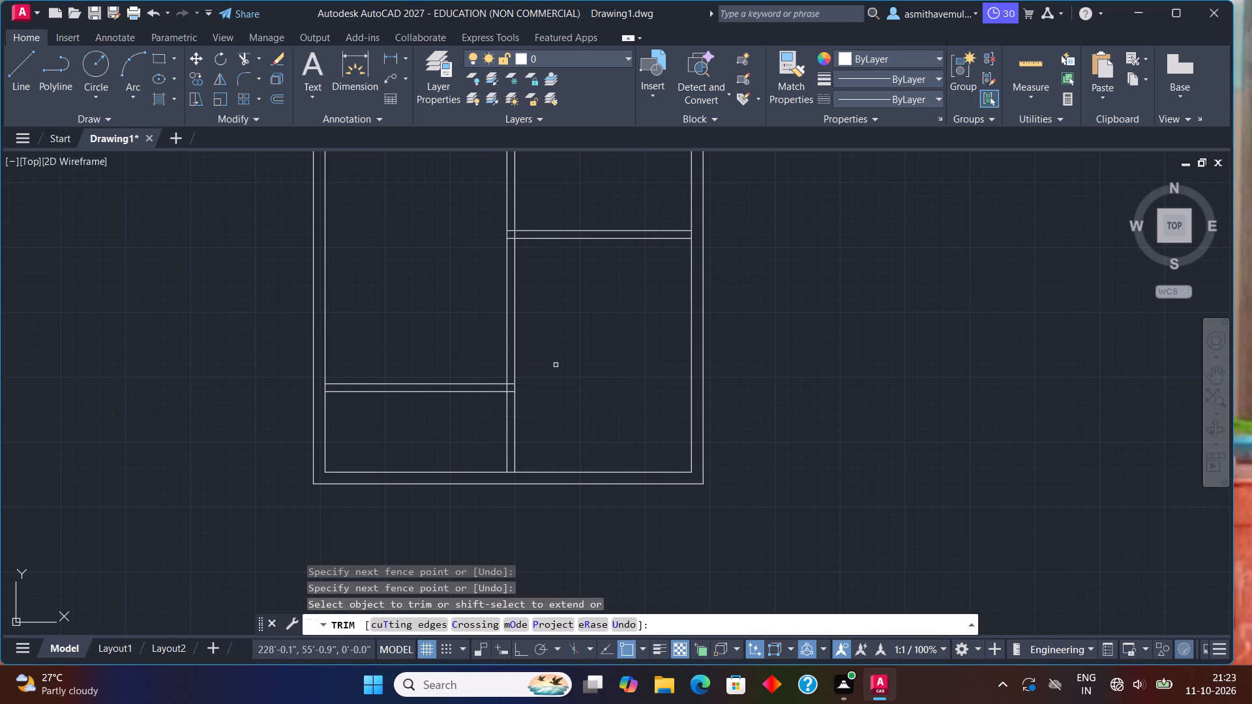
Trim the inner top wall line between the two lines of the vertical partition.
middle_drag(532, 349, 558, 516)
scroll(481, 321, up, 1)
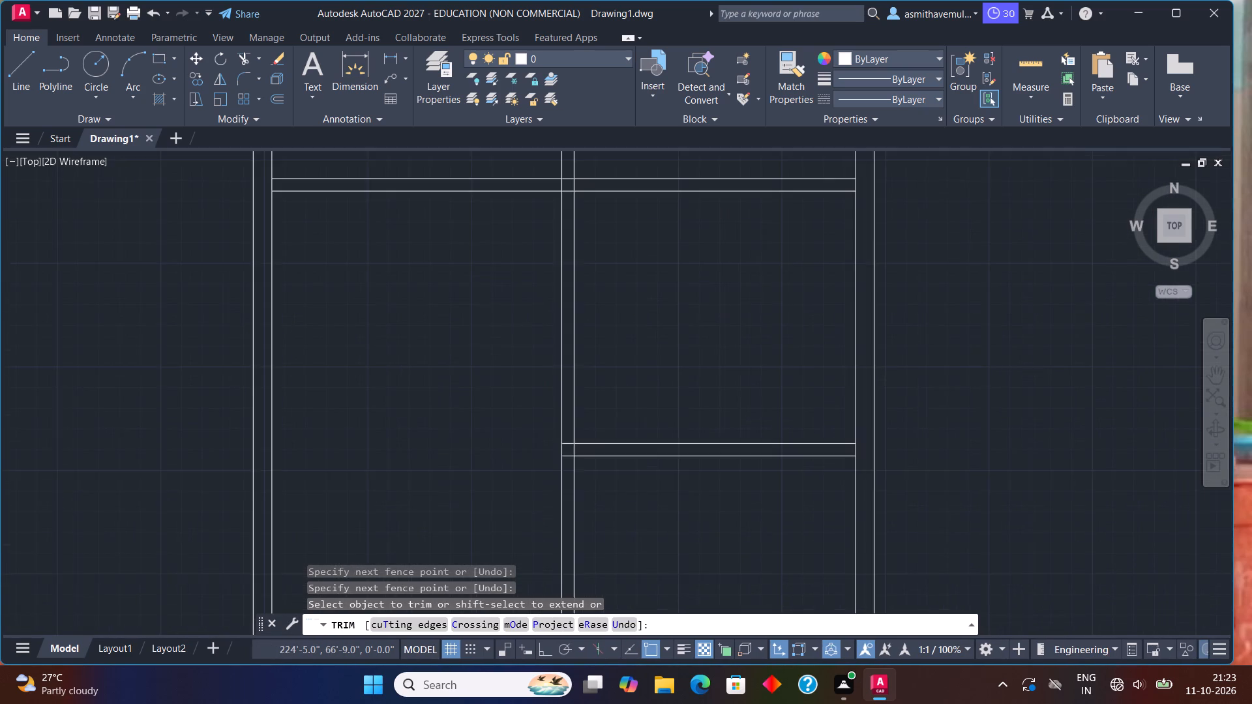
middle_drag(482, 320, 522, 400)
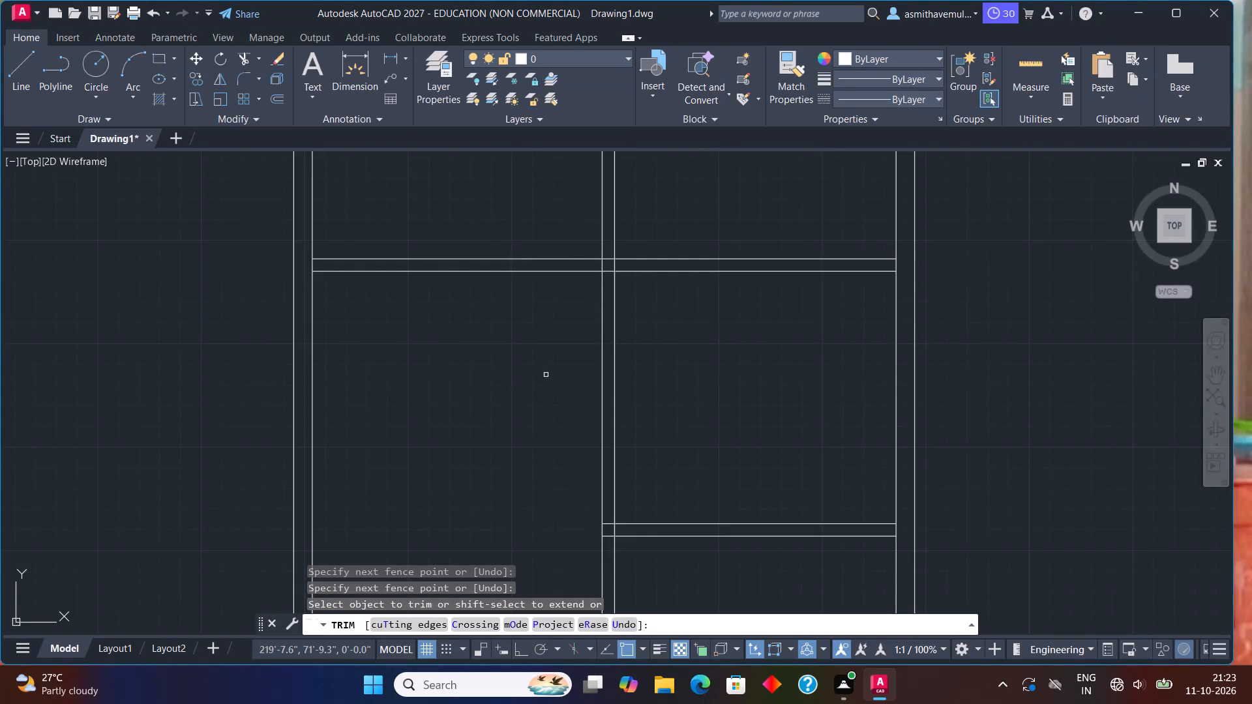
middle_drag(561, 357, 577, 475)
middle_drag(608, 336, 612, 600)
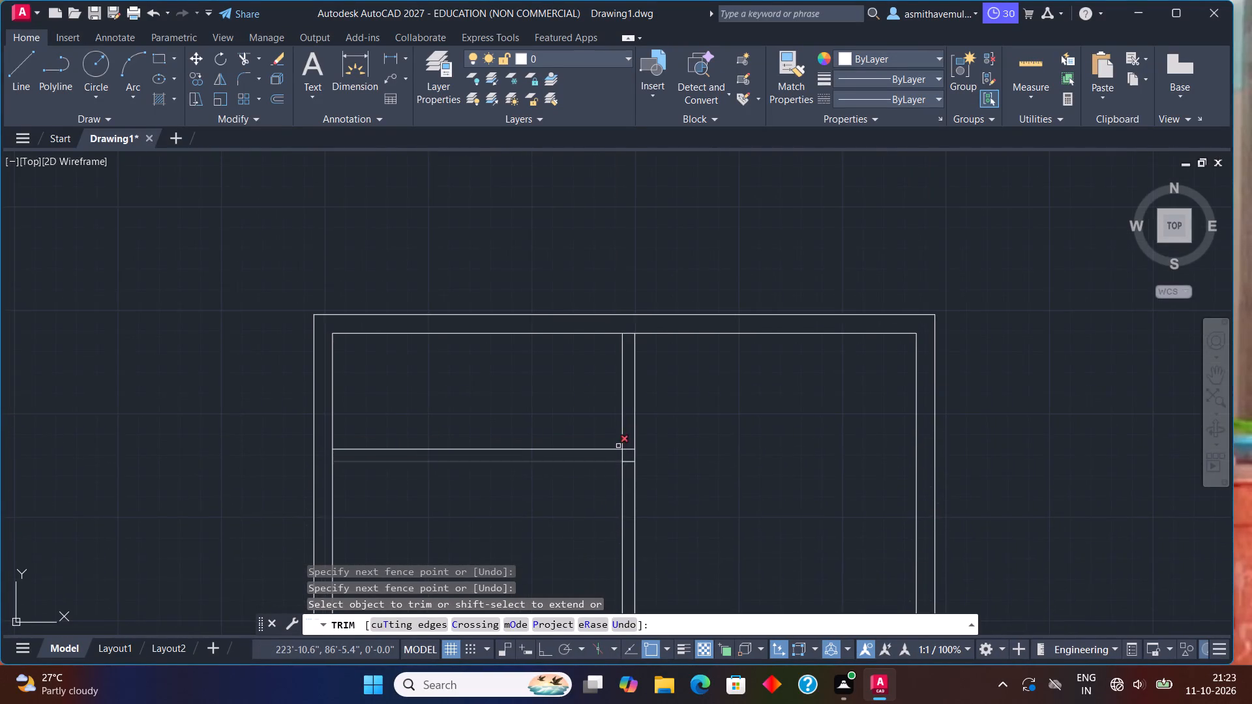
scroll(618, 420, up, 2)
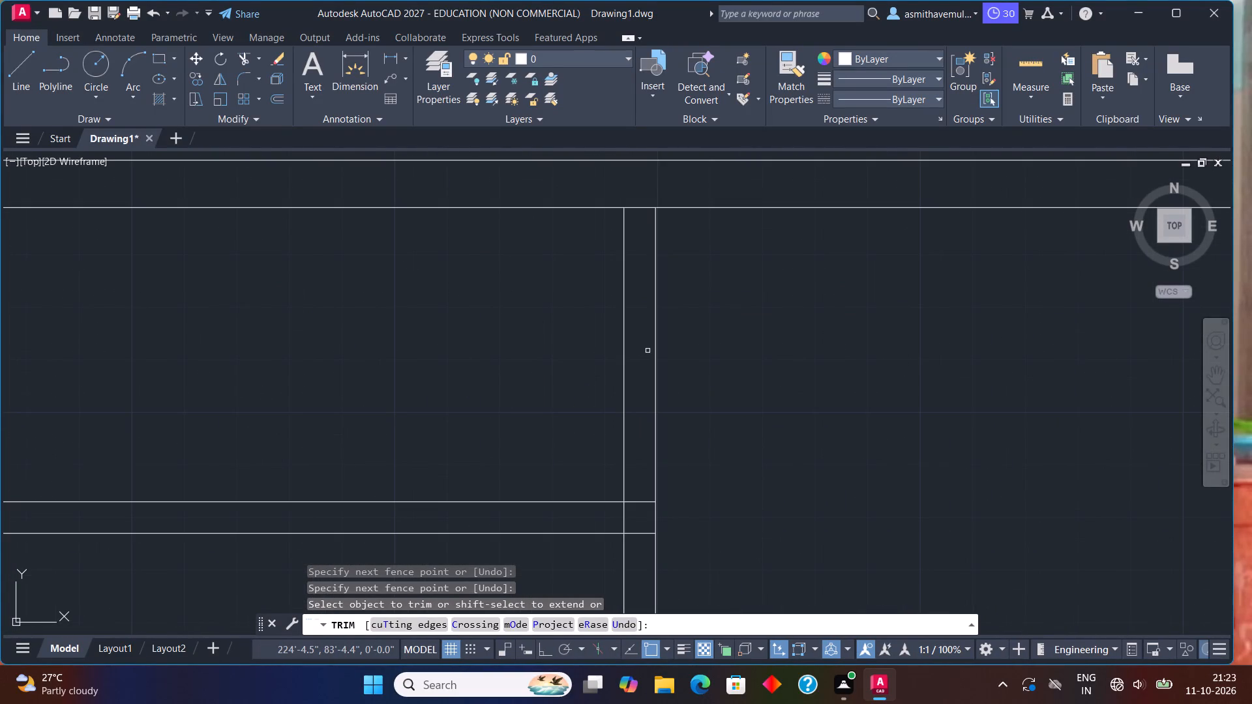
click(644, 207)
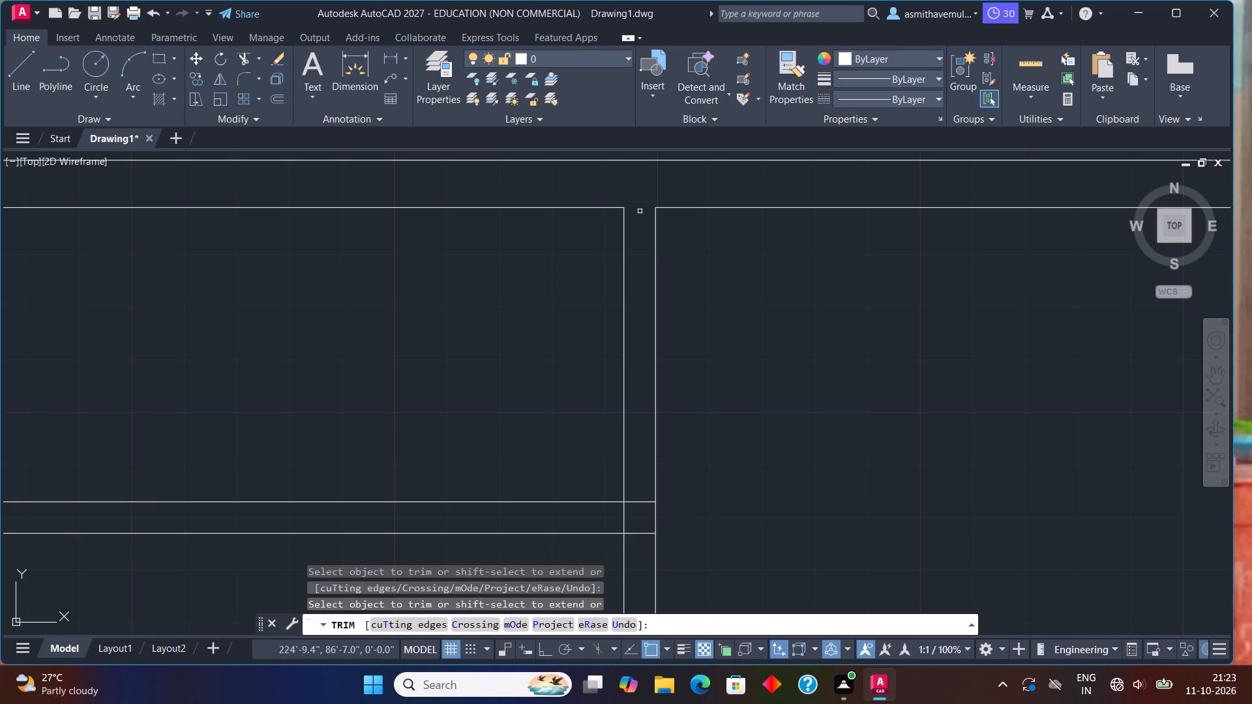
Trim the overlapping lines where the upper-left partition meets the vertical partition, leaving the vertical partition's right line continuous.
middle_drag(661, 331, 716, 228)
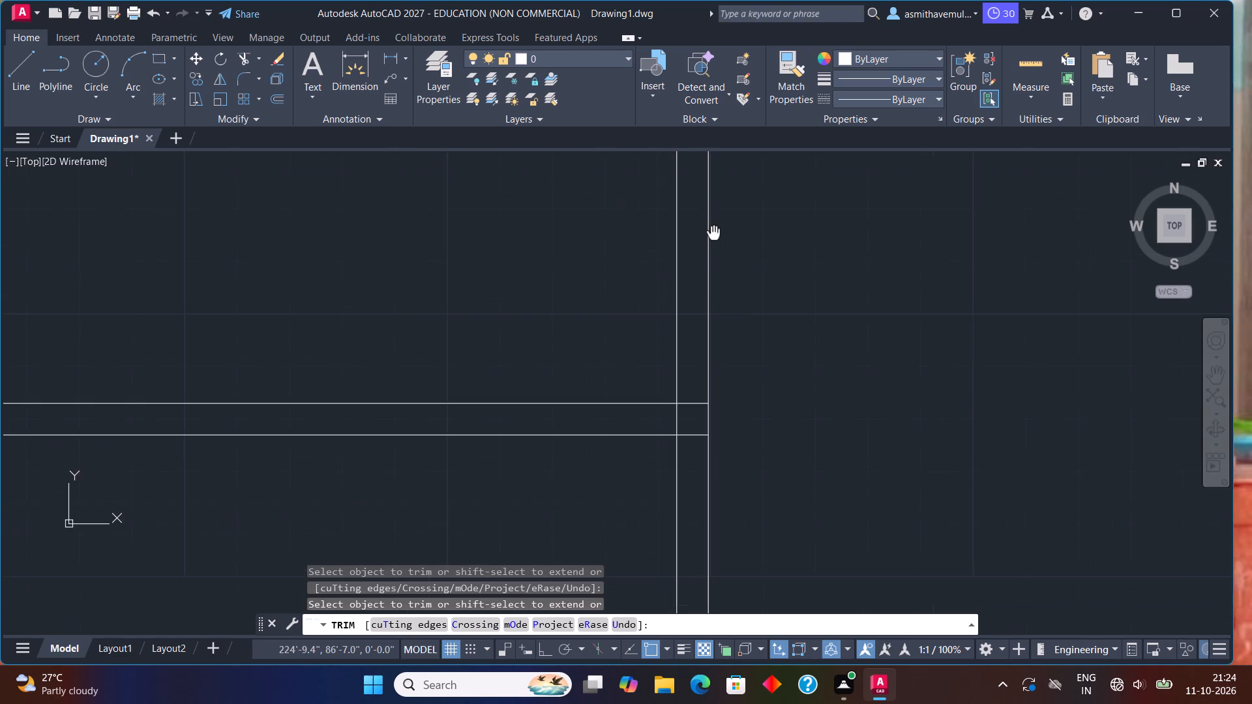
middle_drag(716, 228, 717, 230)
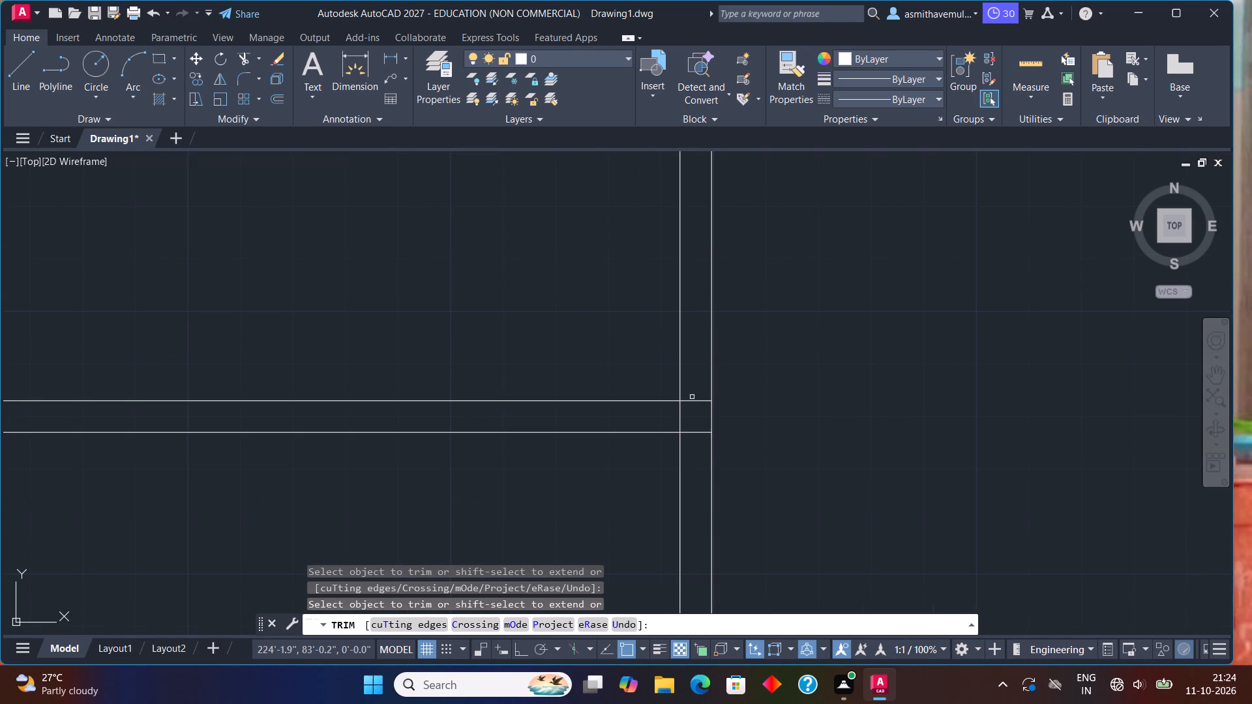
click(692, 401)
drag(692, 436, 665, 417)
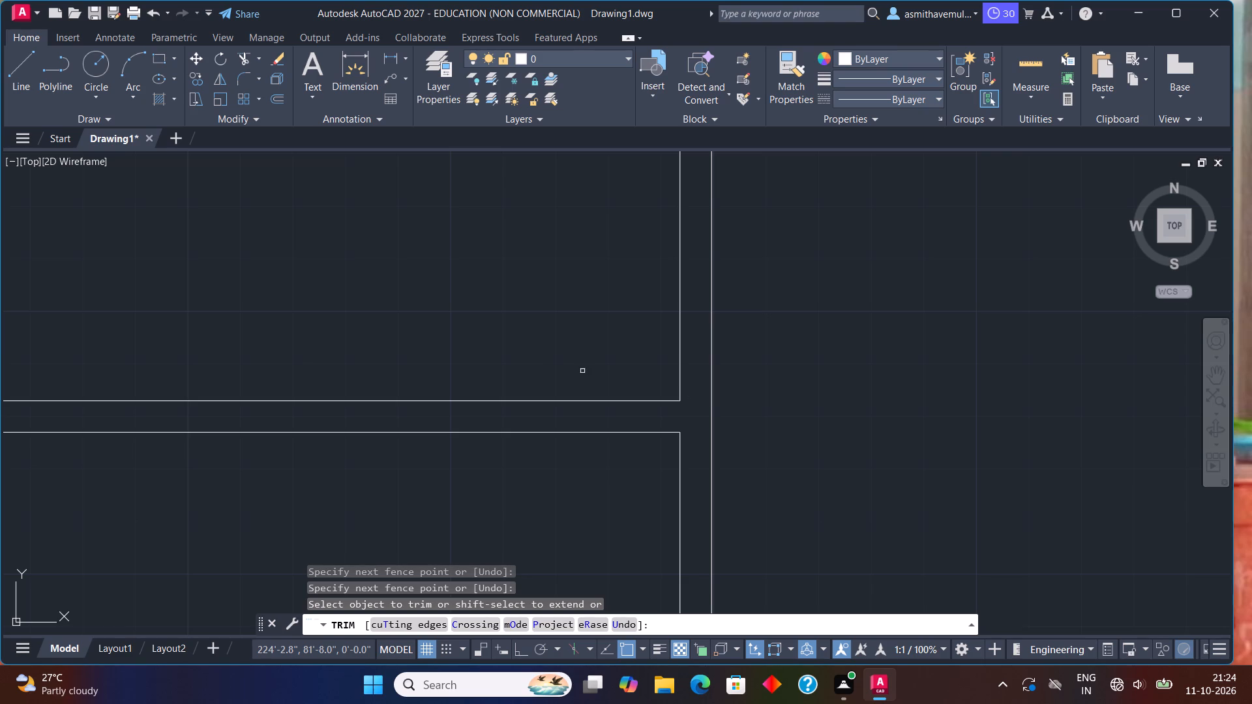
Trim the inner left wall line between the two lines of the upper-left partition.
scroll(544, 353, down, 2)
middle_drag(505, 357, 604, 299)
scroll(537, 338, up, 1)
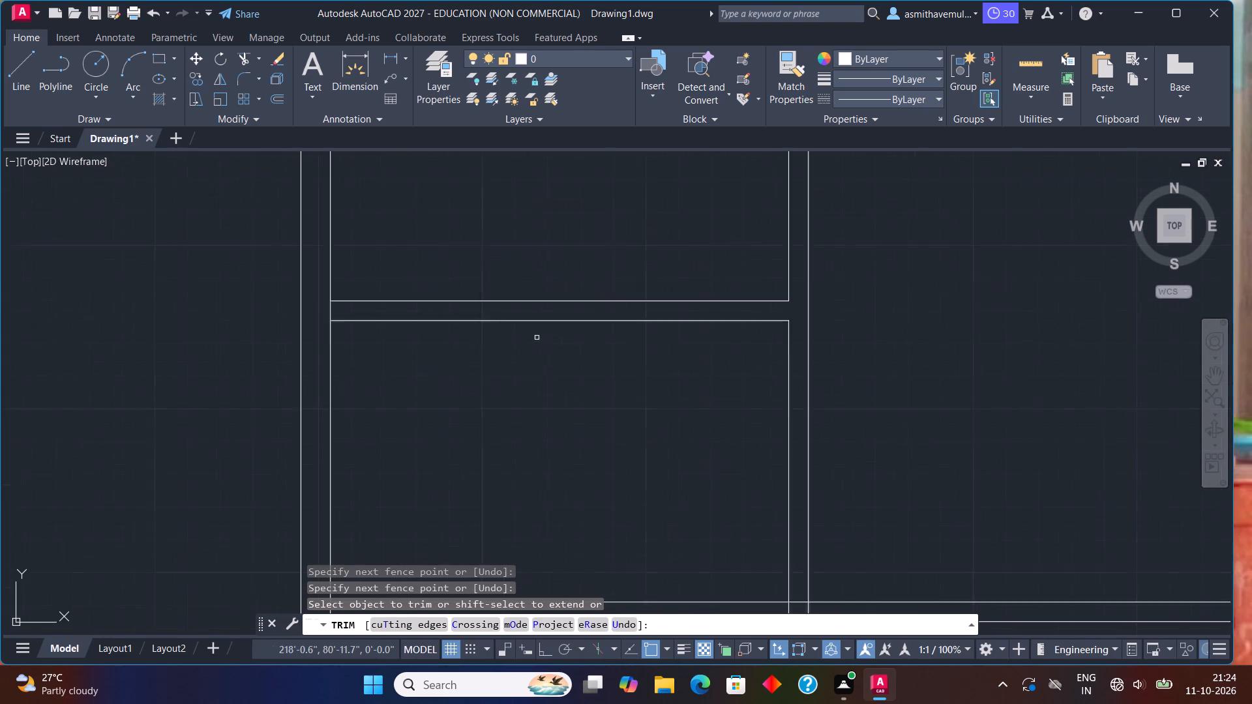
scroll(537, 338, up, 1)
drag(194, 304, 213, 302)
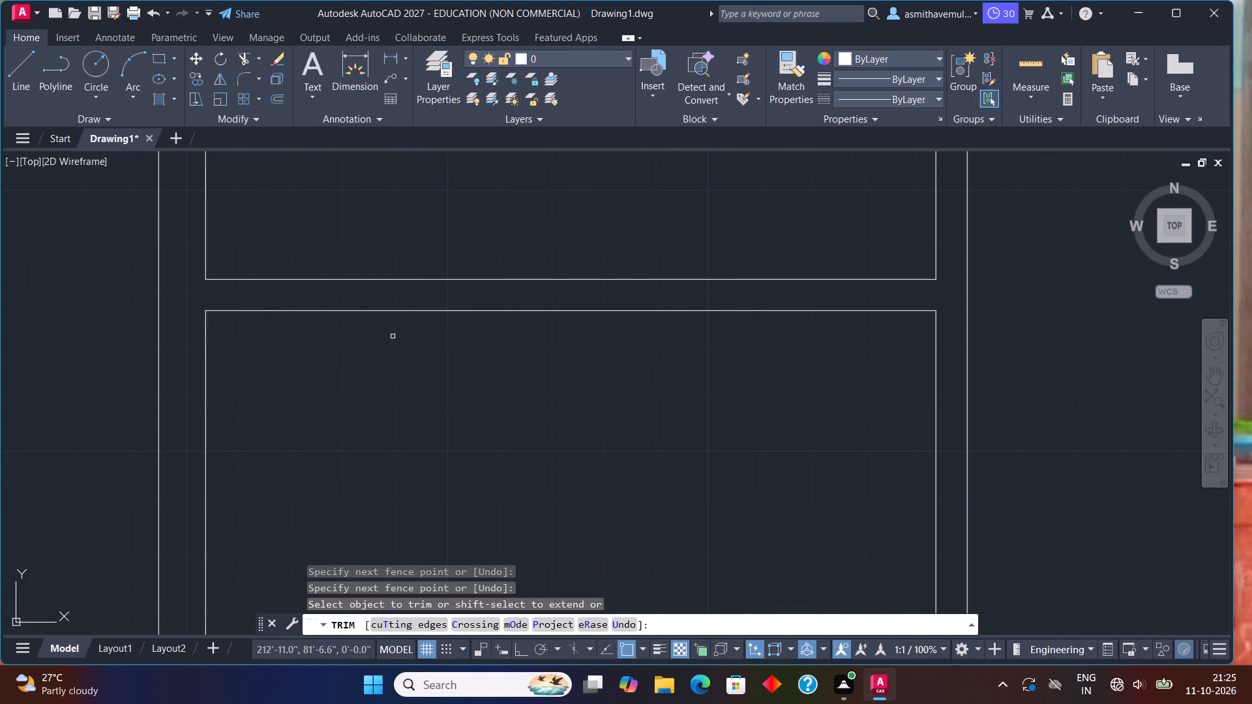
Trim the inner left wall line between the two lines of the middle full-width partition.
scroll(421, 332, down, 1)
middle_drag(533, 503, 471, 299)
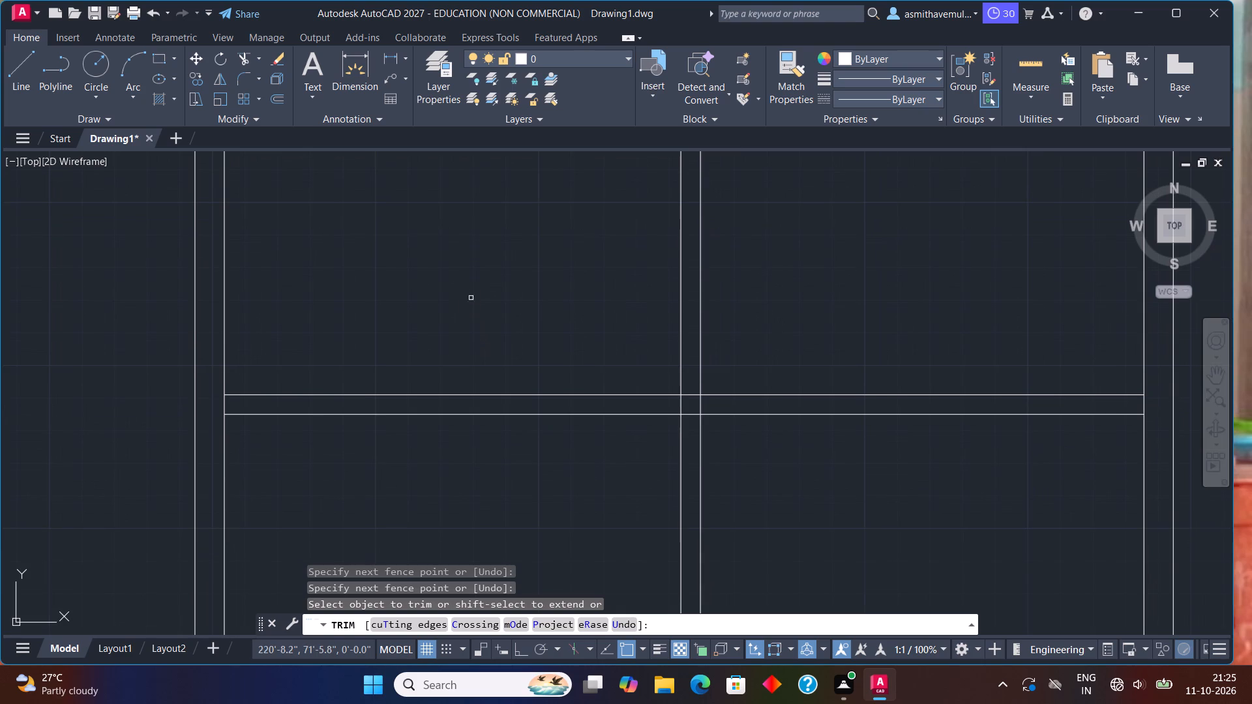
scroll(278, 370, up, 1)
drag(181, 420, 195, 421)
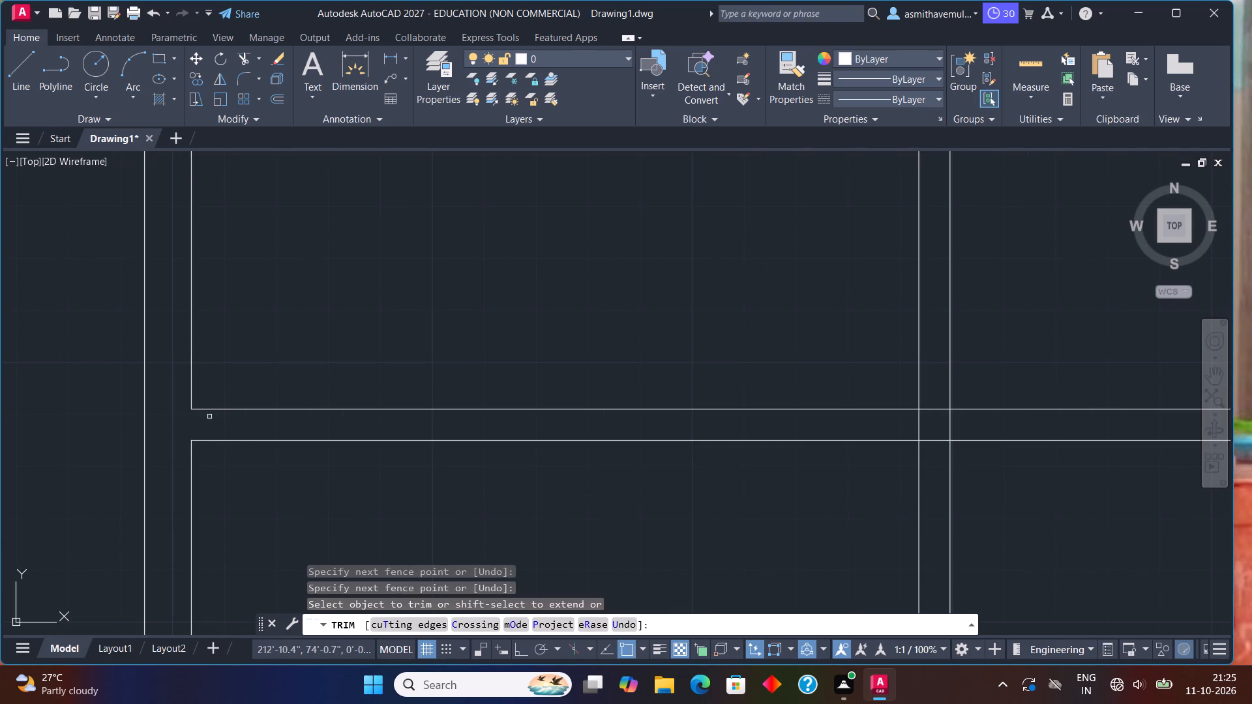
Trim all overlapping lines where the middle full-width partition crosses the vertical partition, leaving the crossing open.
middle_drag(553, 413, 386, 345)
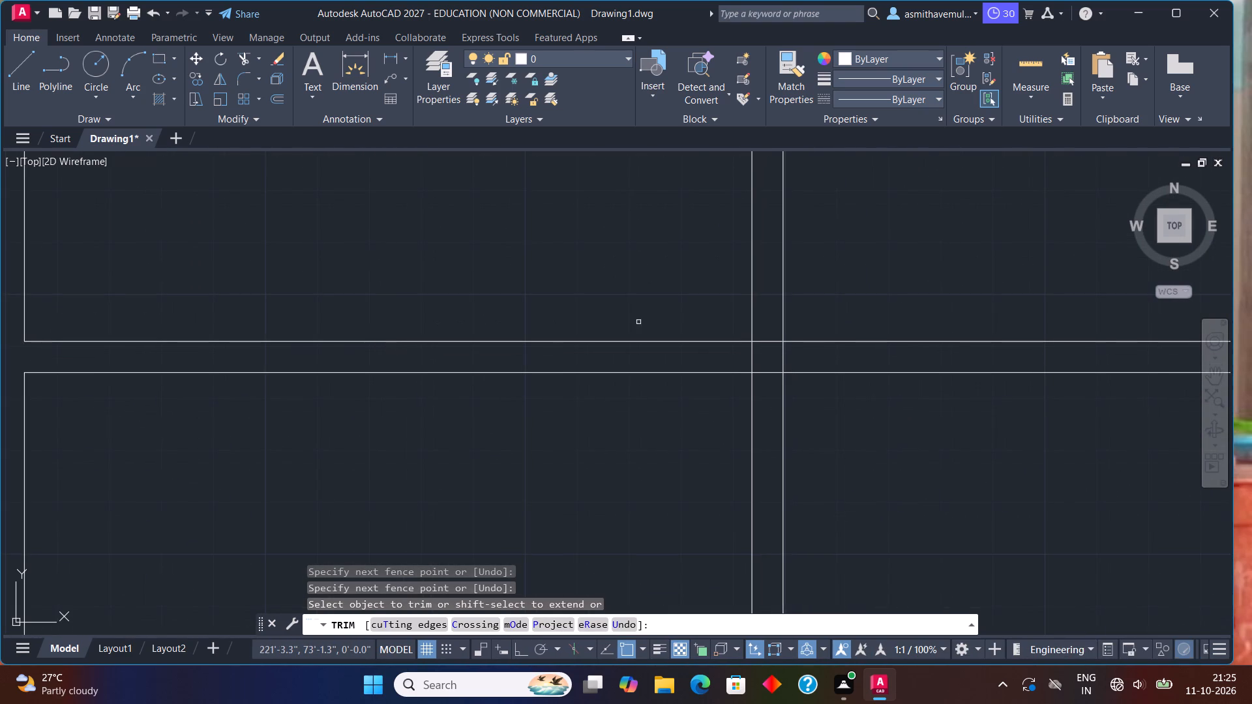
drag(760, 329, 769, 392)
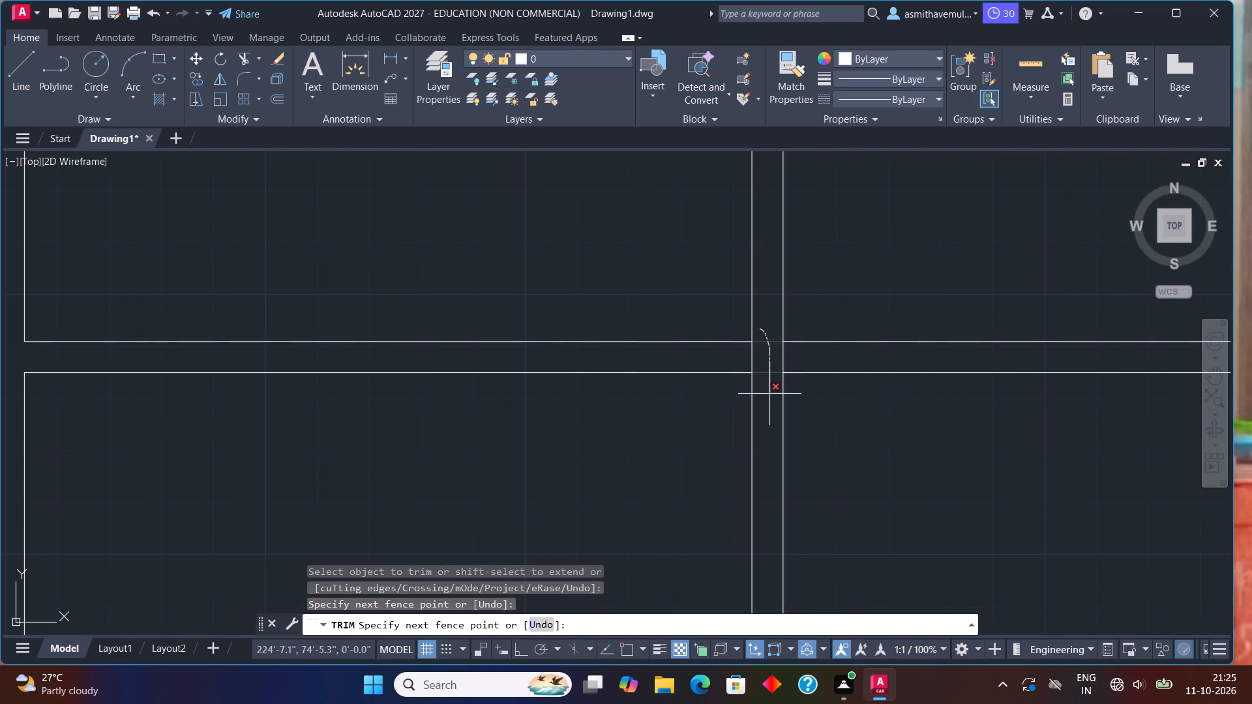
drag(741, 366, 808, 365)
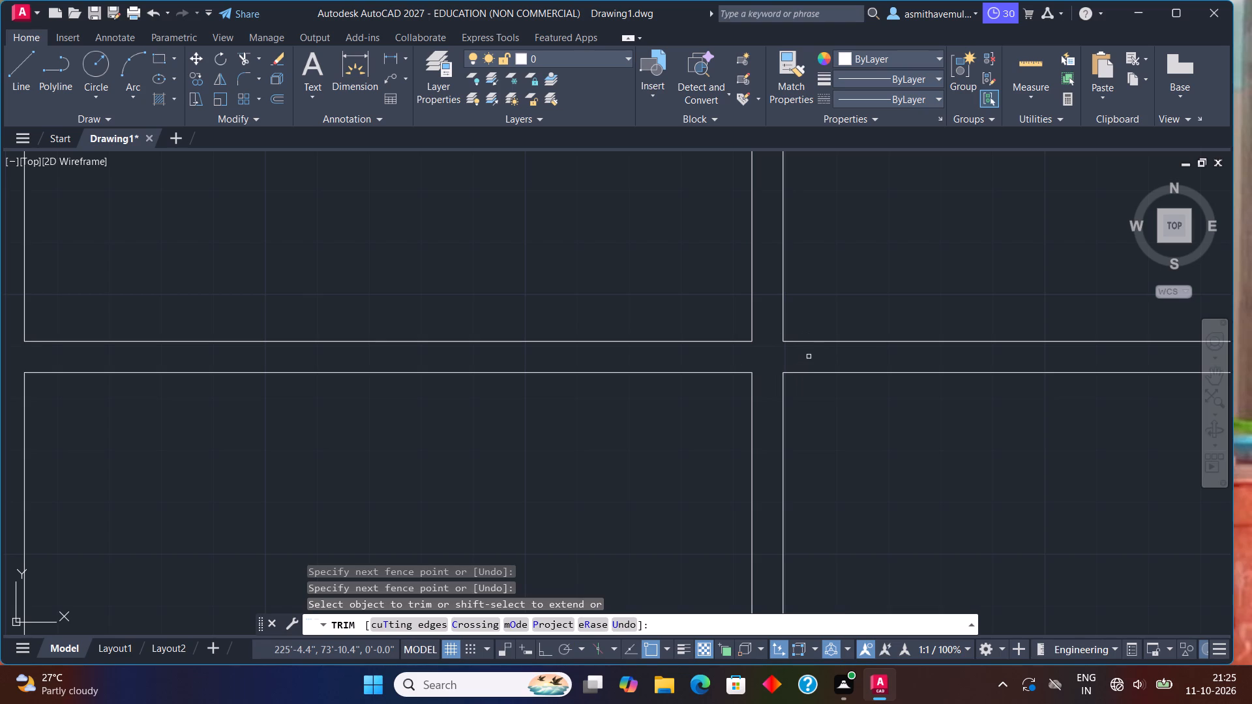
Trim the inner right wall line between the two lines of the middle full-width partition.
scroll(809, 357, down, 3)
middle_drag(1019, 443, 939, 461)
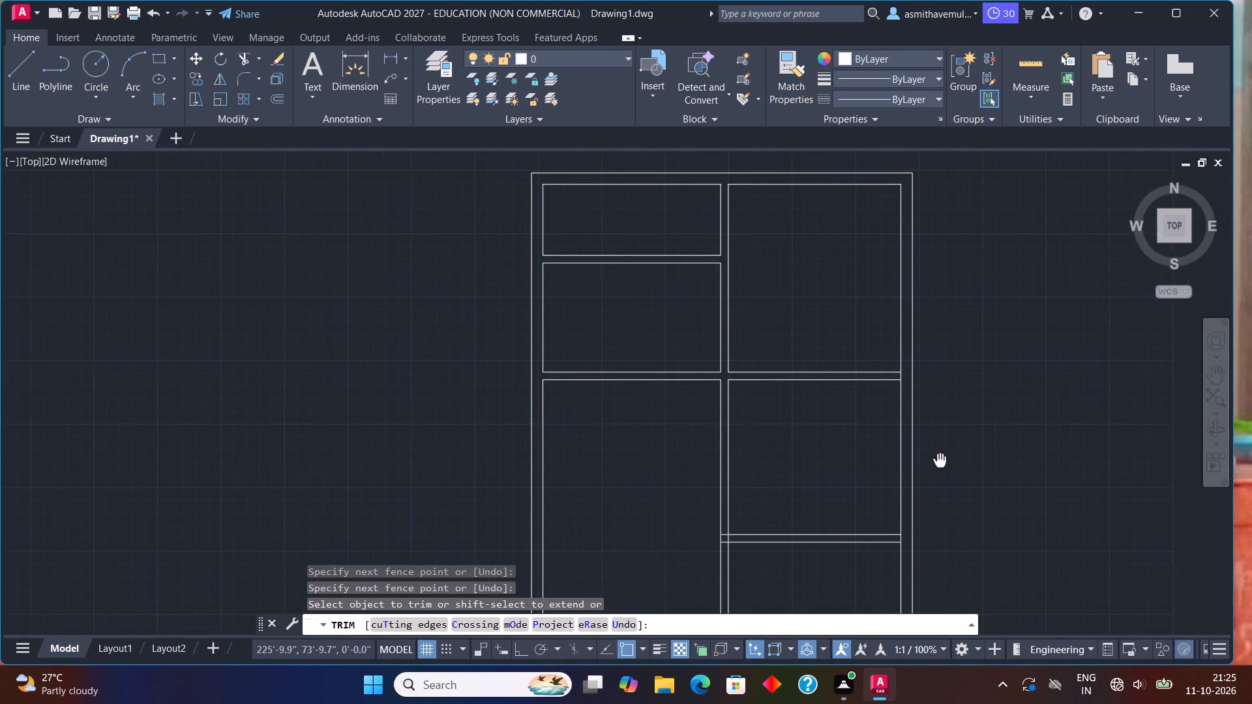
middle_drag(939, 461, 938, 462)
scroll(921, 441, up, 2)
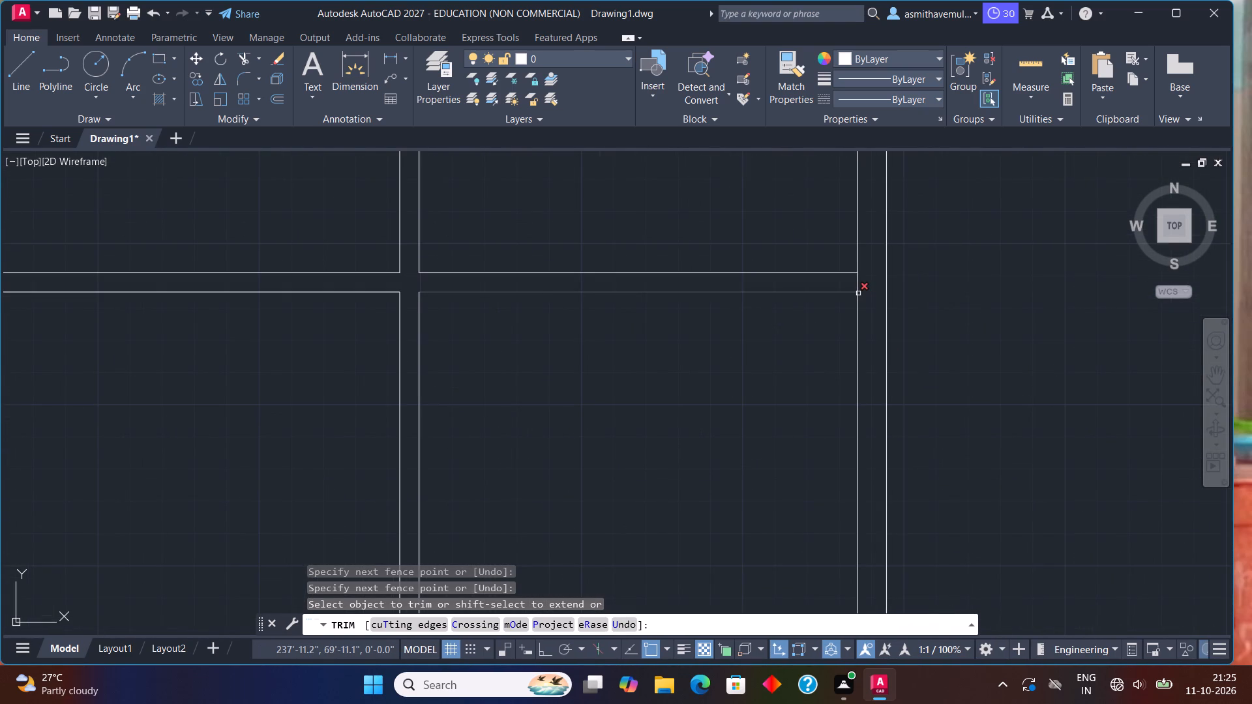
click(858, 288)
Trim the lower-right partition's junctions with the vertical partition and the inner right wall line, leaving the vertical partition's left line continuous.
scroll(835, 389, down, 1)
middle_drag(771, 441, 724, 209)
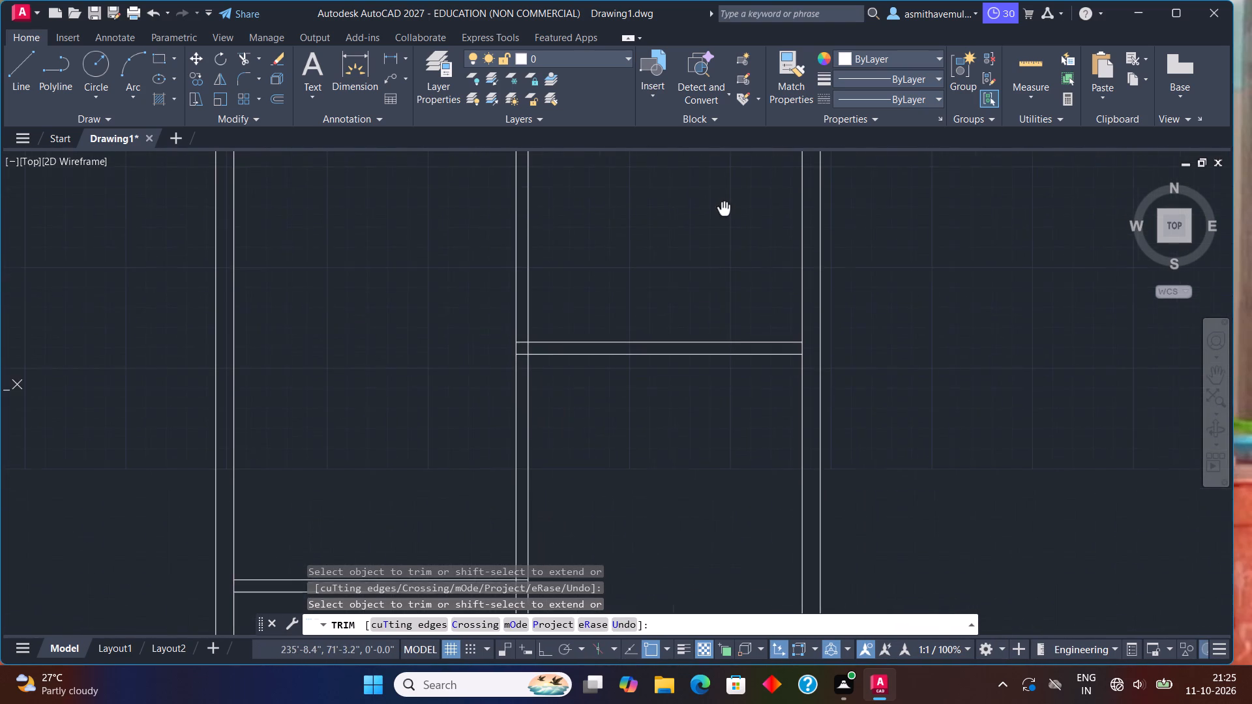
middle_drag(724, 209, 724, 207)
scroll(654, 338, up, 1)
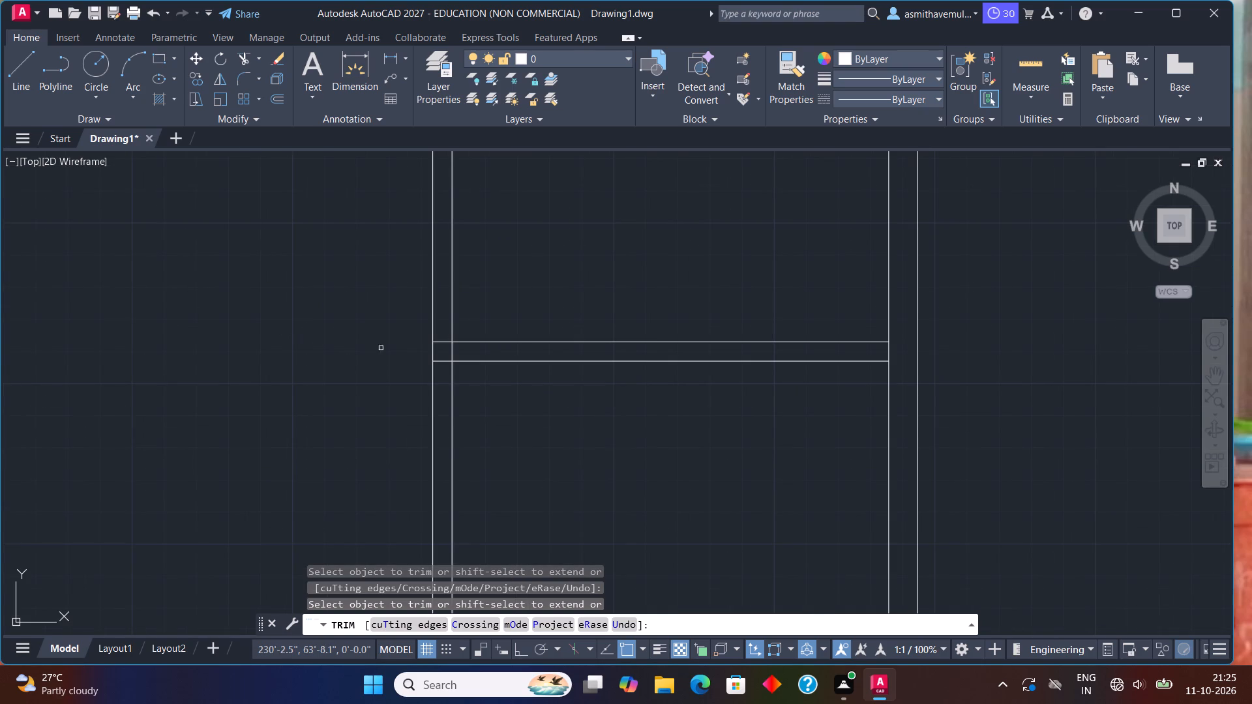
drag(441, 333, 445, 372)
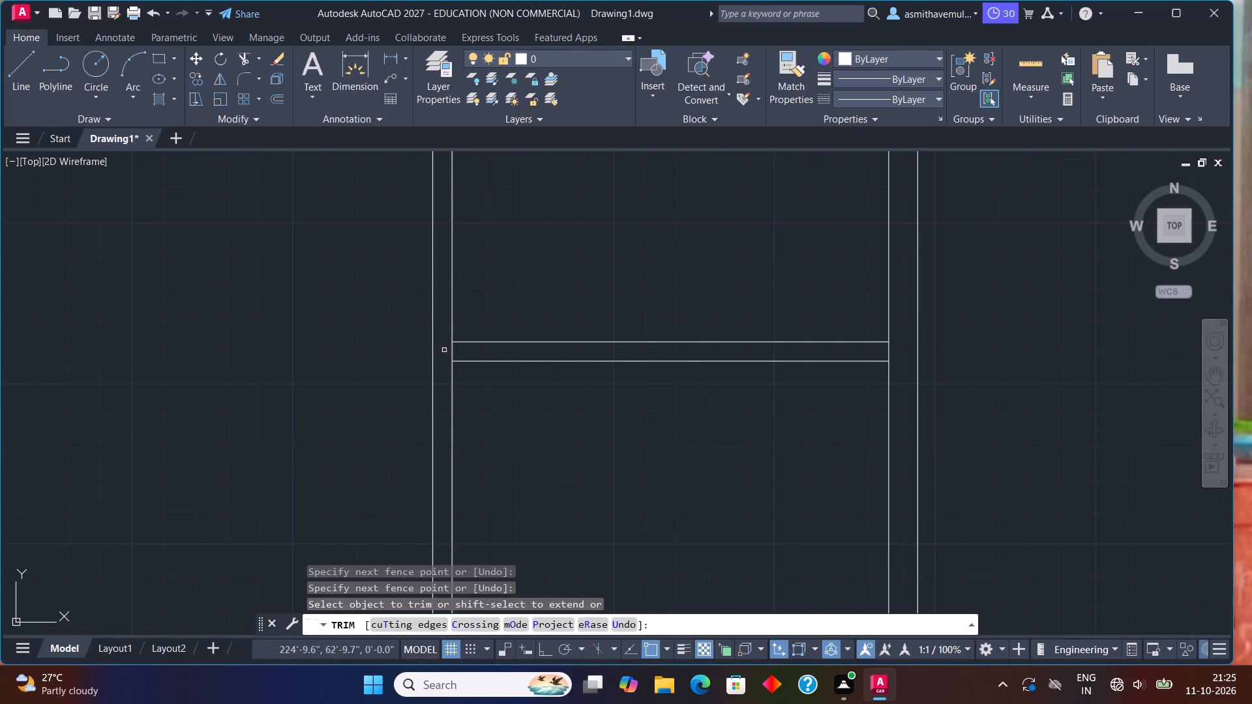
drag(444, 349, 455, 349)
drag(886, 356, 898, 356)
Trim the inner bottom wall line between the two lines of the vertical partition.
scroll(890, 367, down, 1)
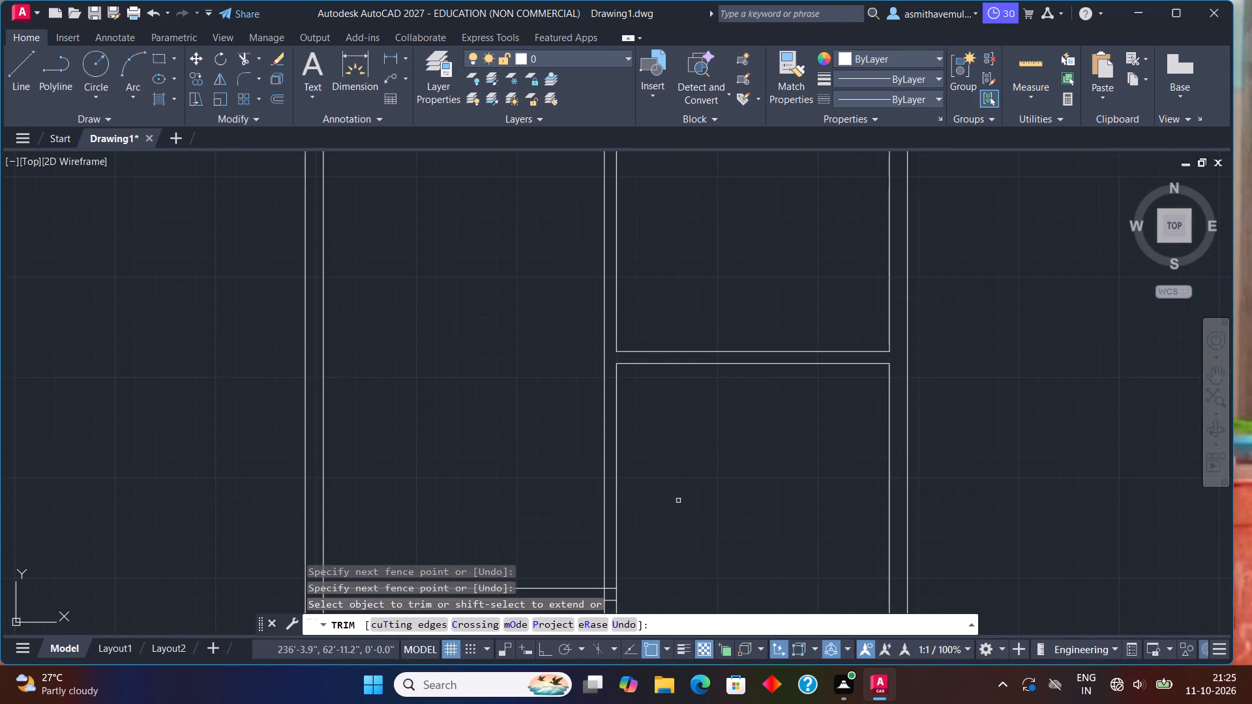
middle_drag(674, 499, 718, 303)
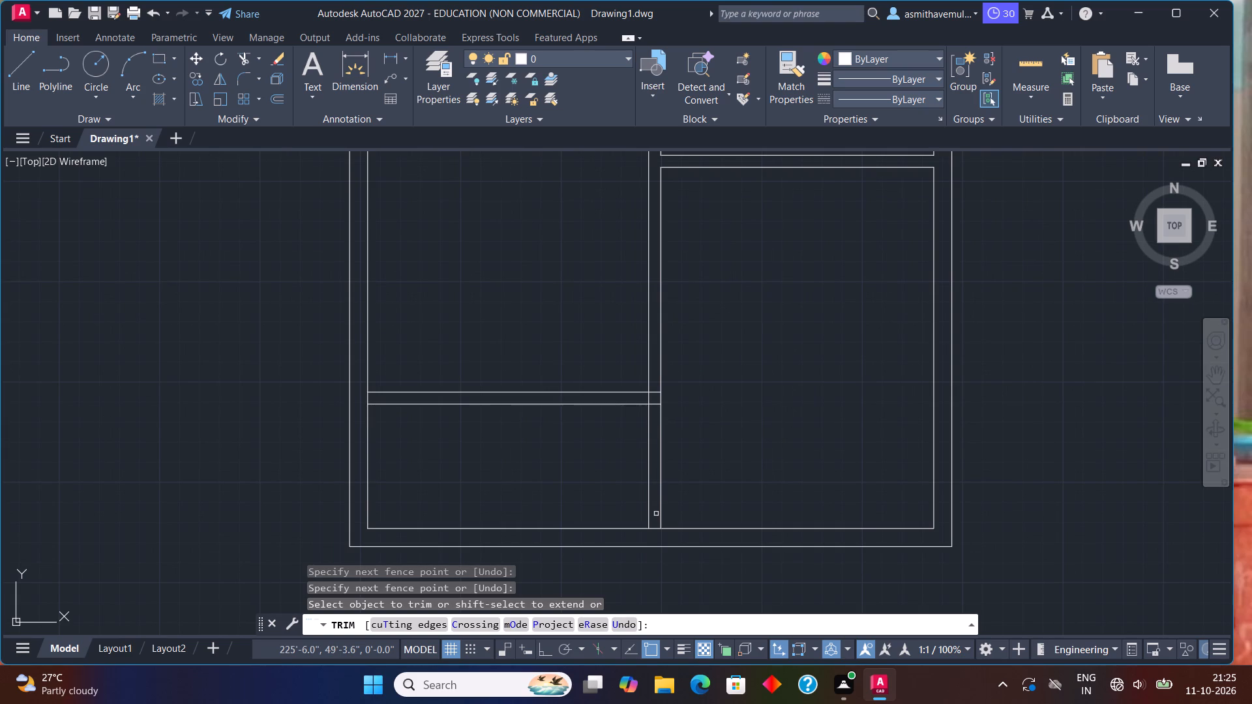
click(656, 532)
click(654, 514)
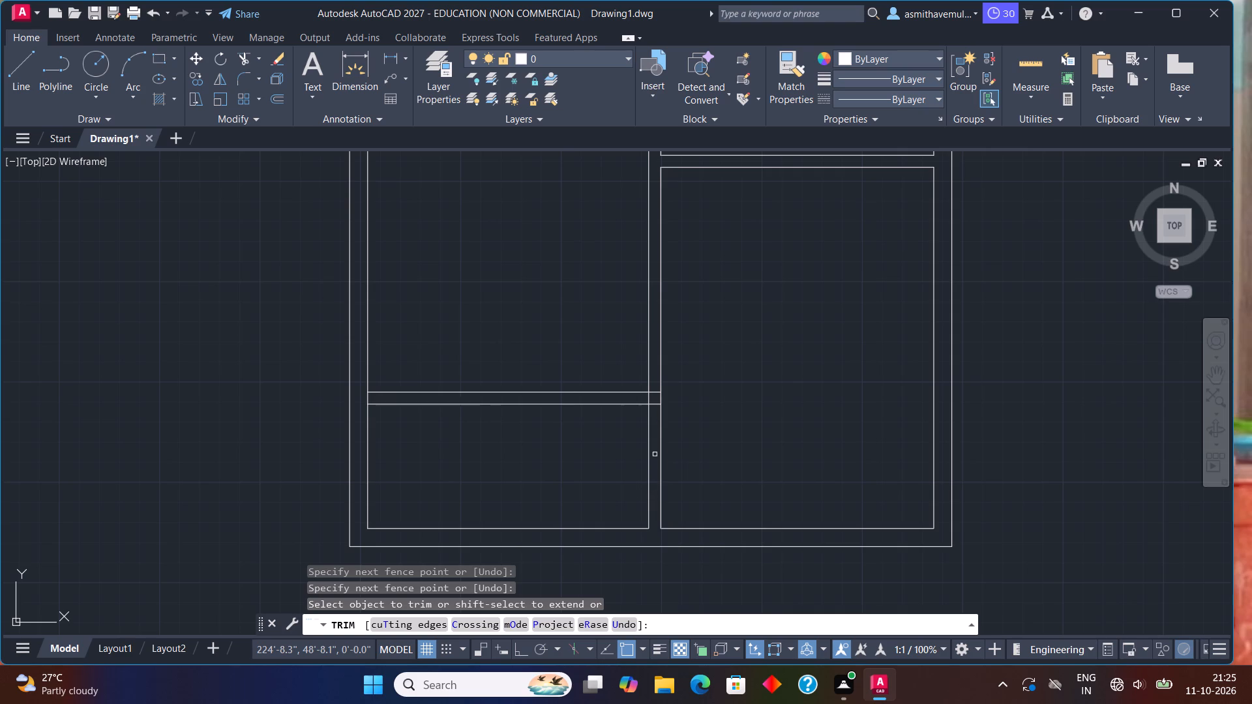
Trim the overlapping lines where the lower-left partition meets the vertical partition, leaving the vertical partition's right line continuous.
scroll(642, 407, up, 3)
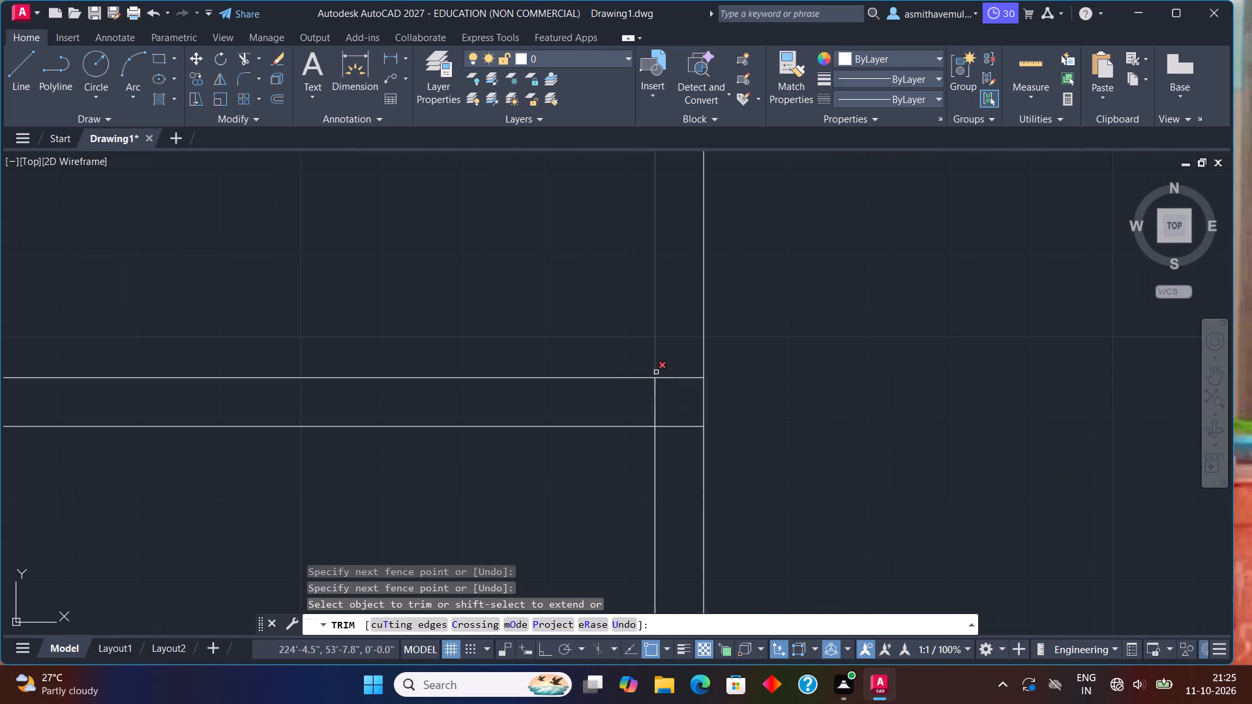
drag(663, 360, 678, 471)
drag(663, 416, 619, 420)
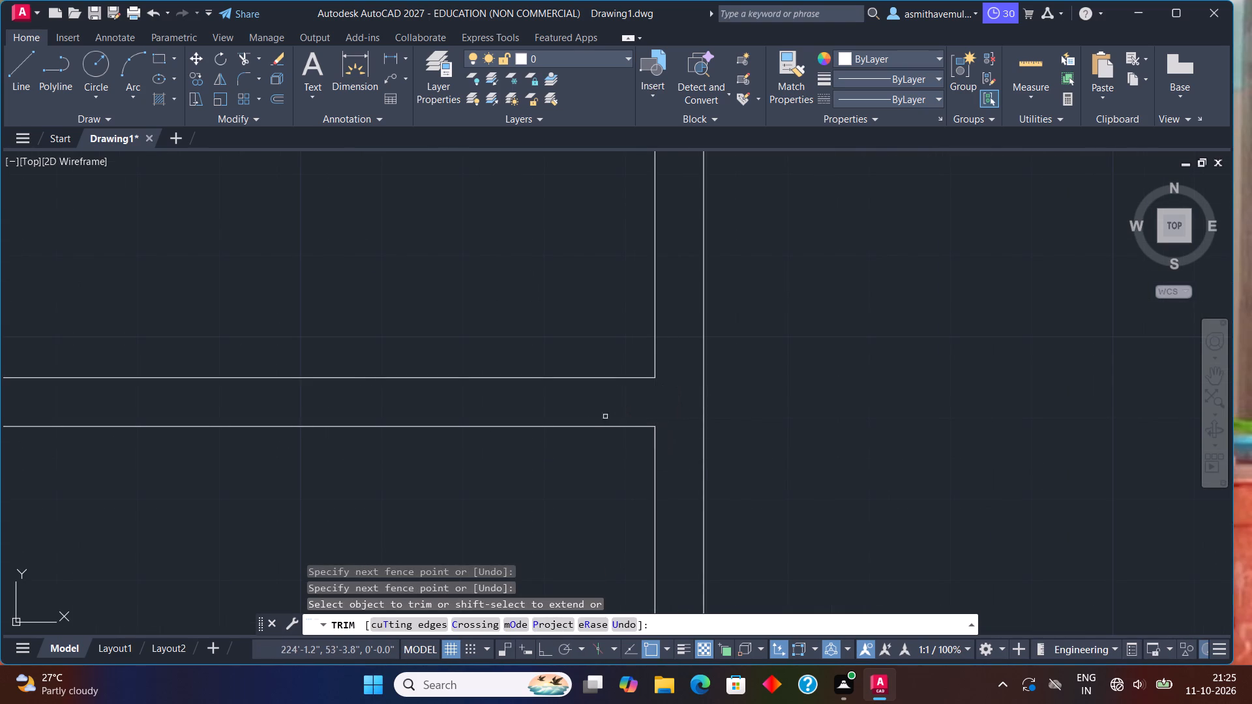
Trim the inner left wall line between the two lines of the lower-left partition.
scroll(599, 415, down, 1)
middle_drag(553, 430, 1062, 450)
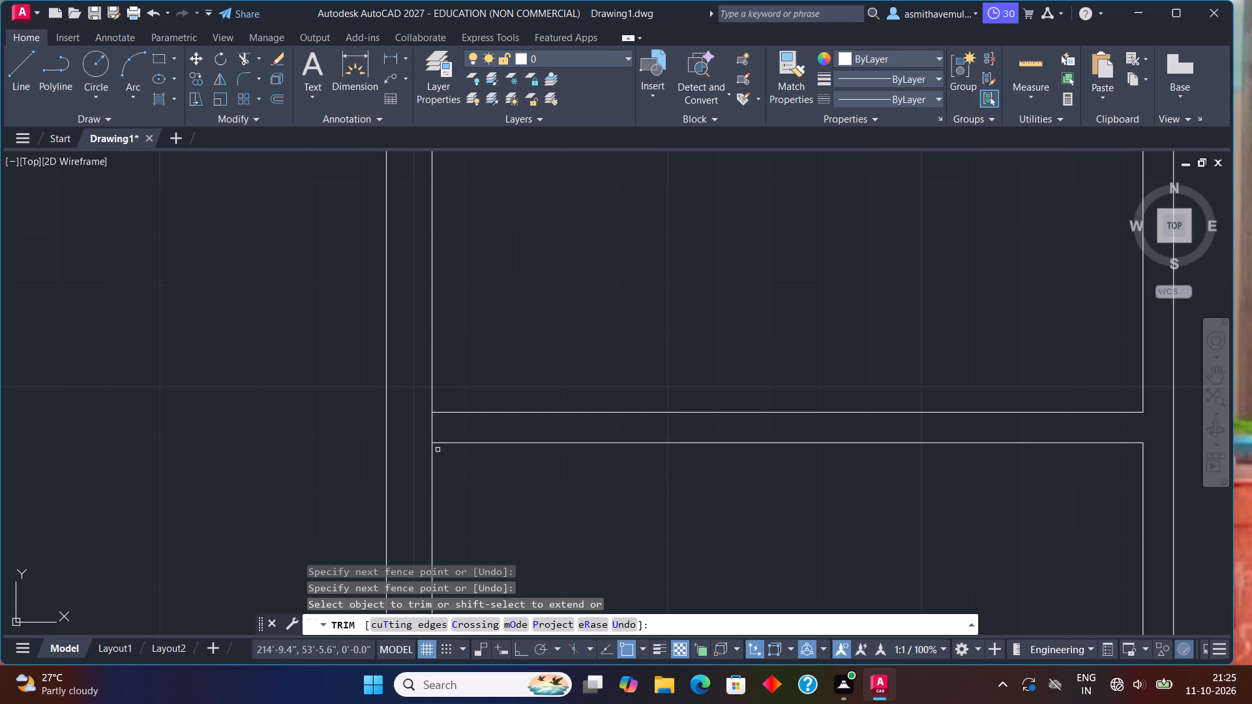
drag(425, 434, 445, 433)
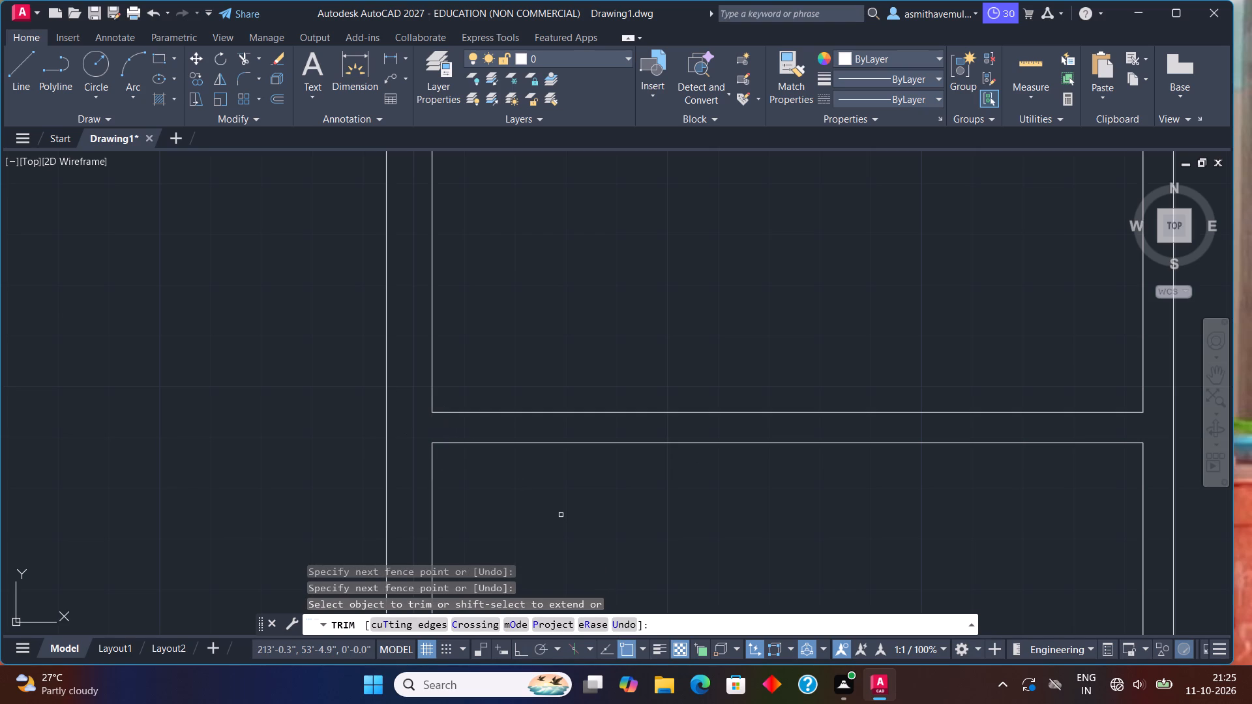
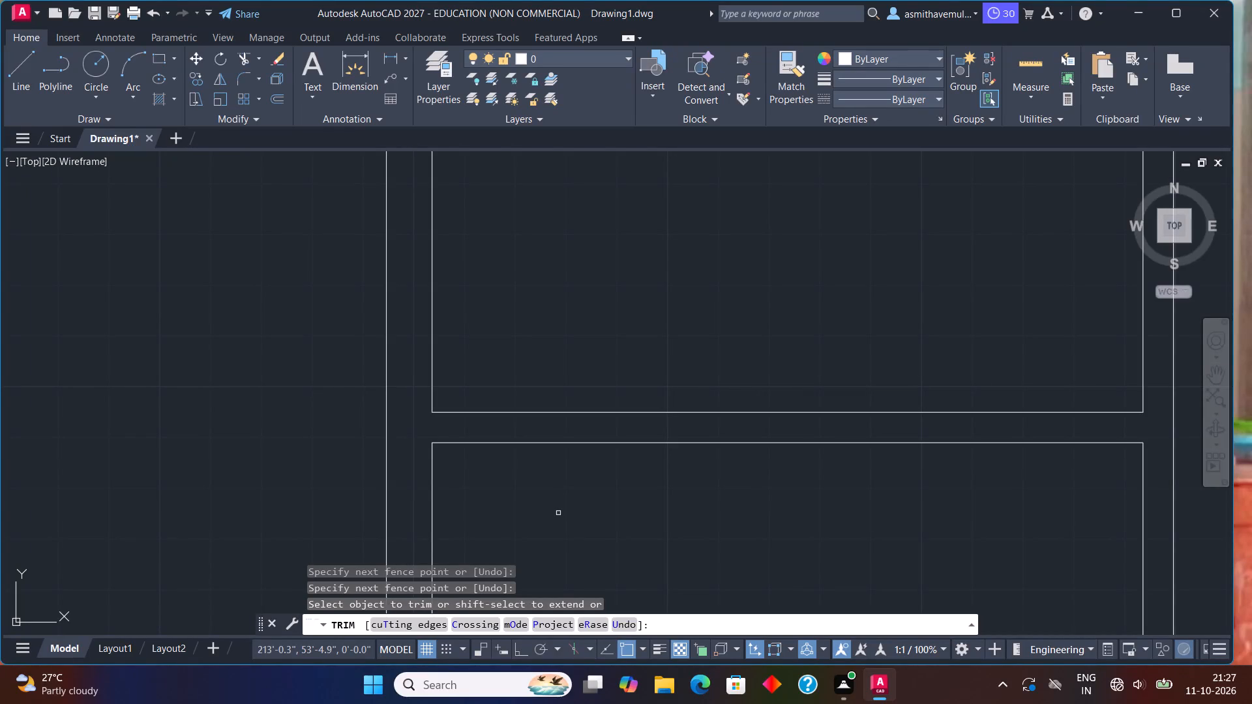
Draw a line across the vertical partition, starting 3" above the lower-left inner corner of the upper-right room.
scroll(559, 513, down, 2)
scroll(657, 484, down, 1)
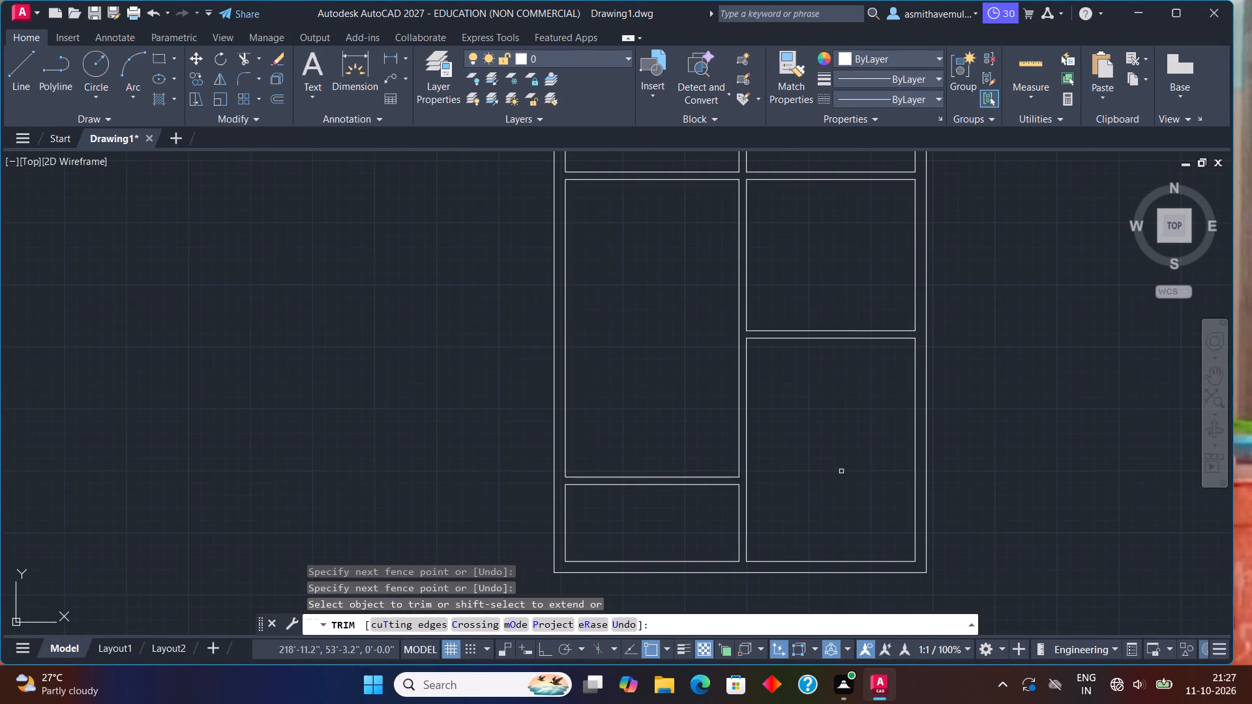
key(Escape)
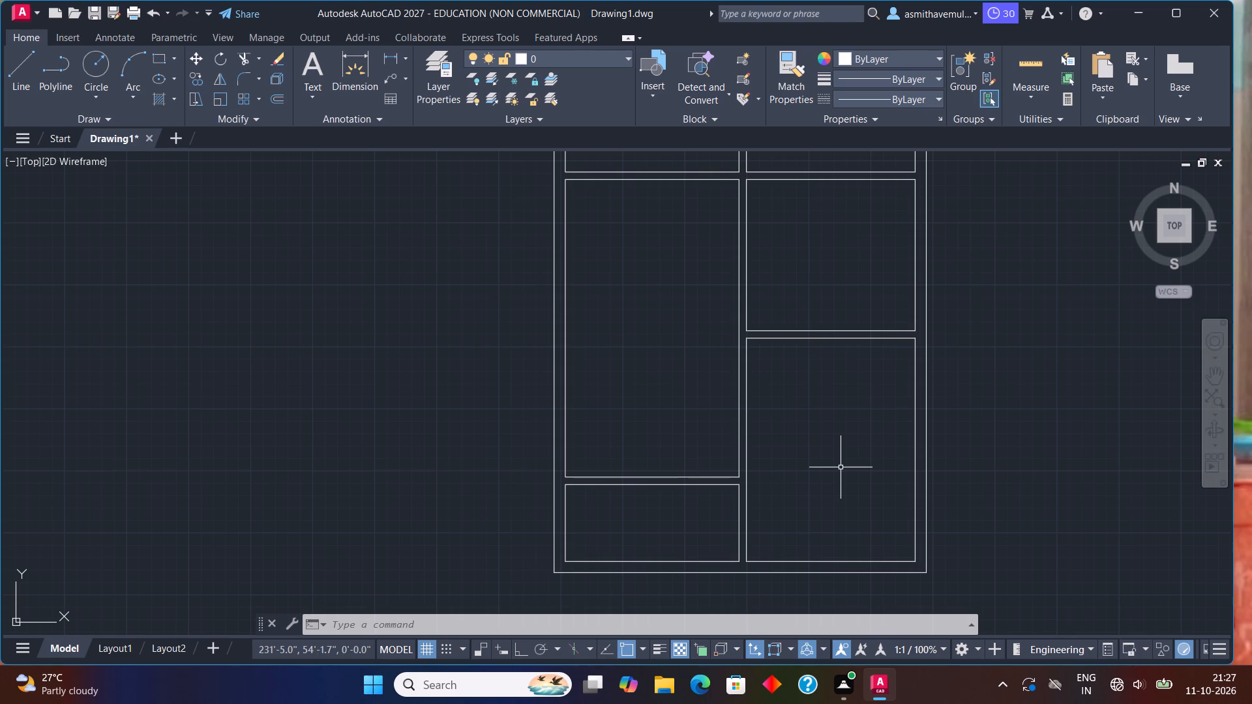
scroll(825, 468, down, 1)
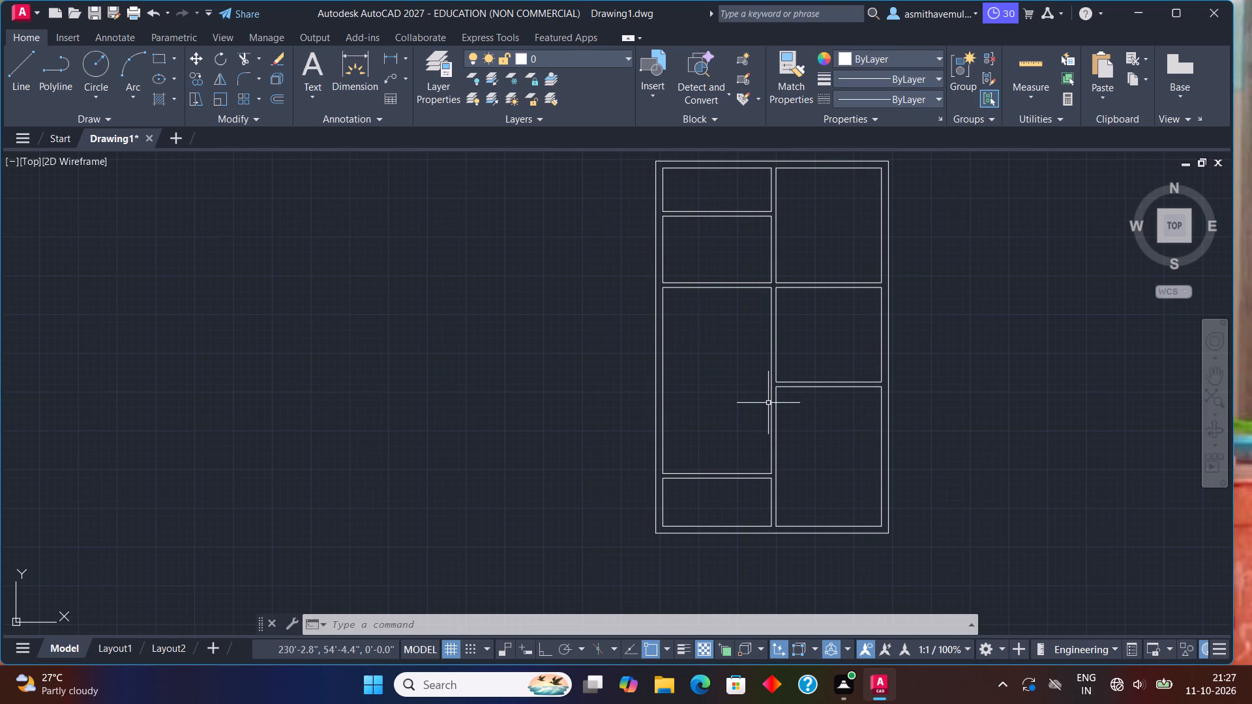
middle_drag(784, 229, 758, 304)
scroll(754, 302, up, 1)
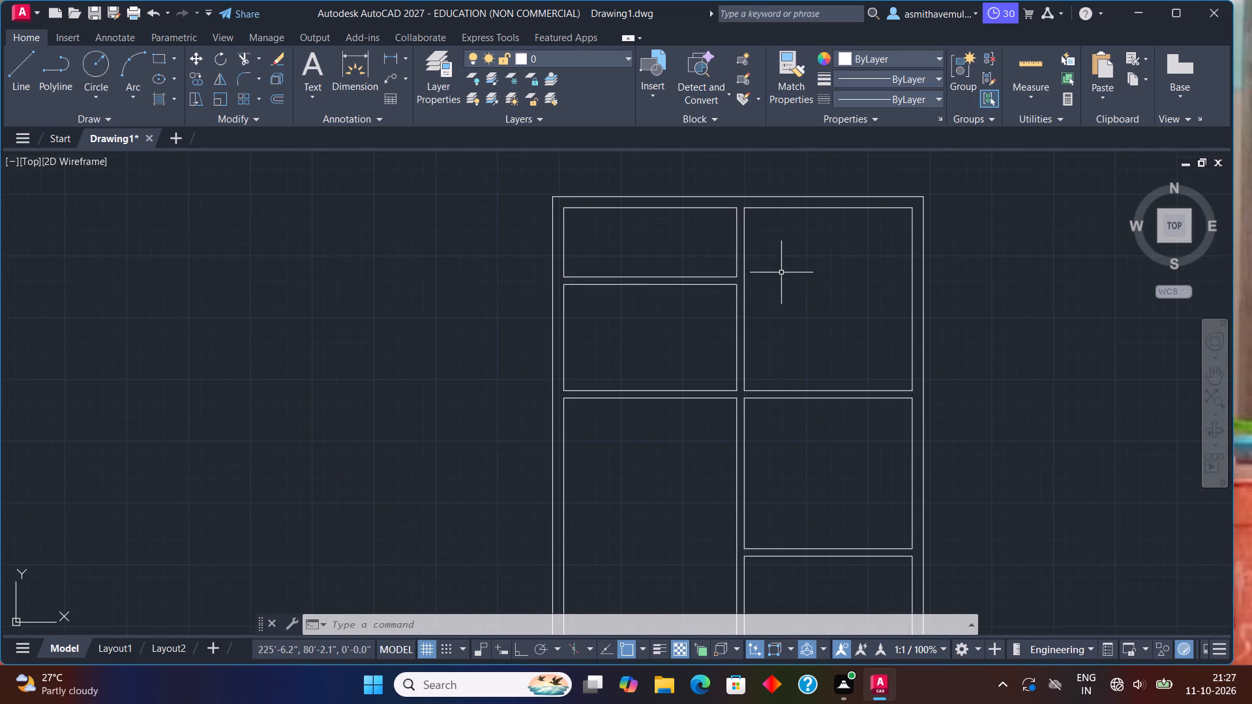
middle_drag(785, 388, 739, 327)
scroll(705, 266, up, 1)
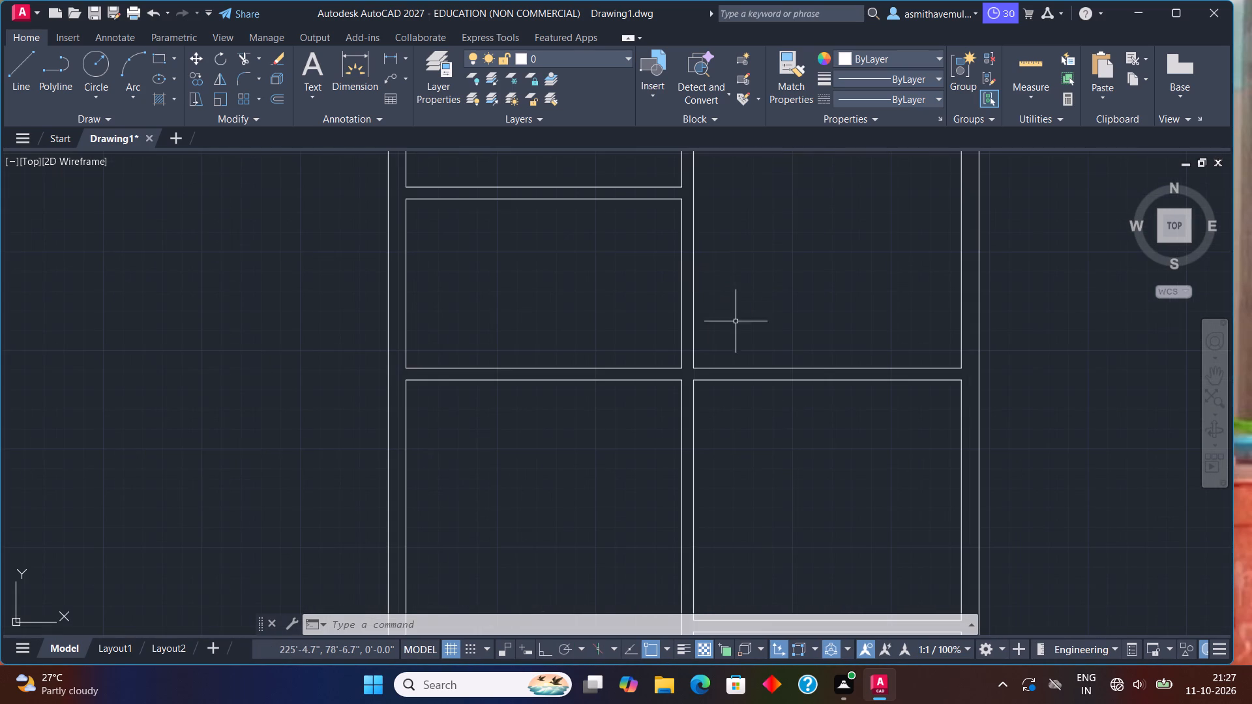
key(l)
key(Return)
text(FROM)
key(Return)
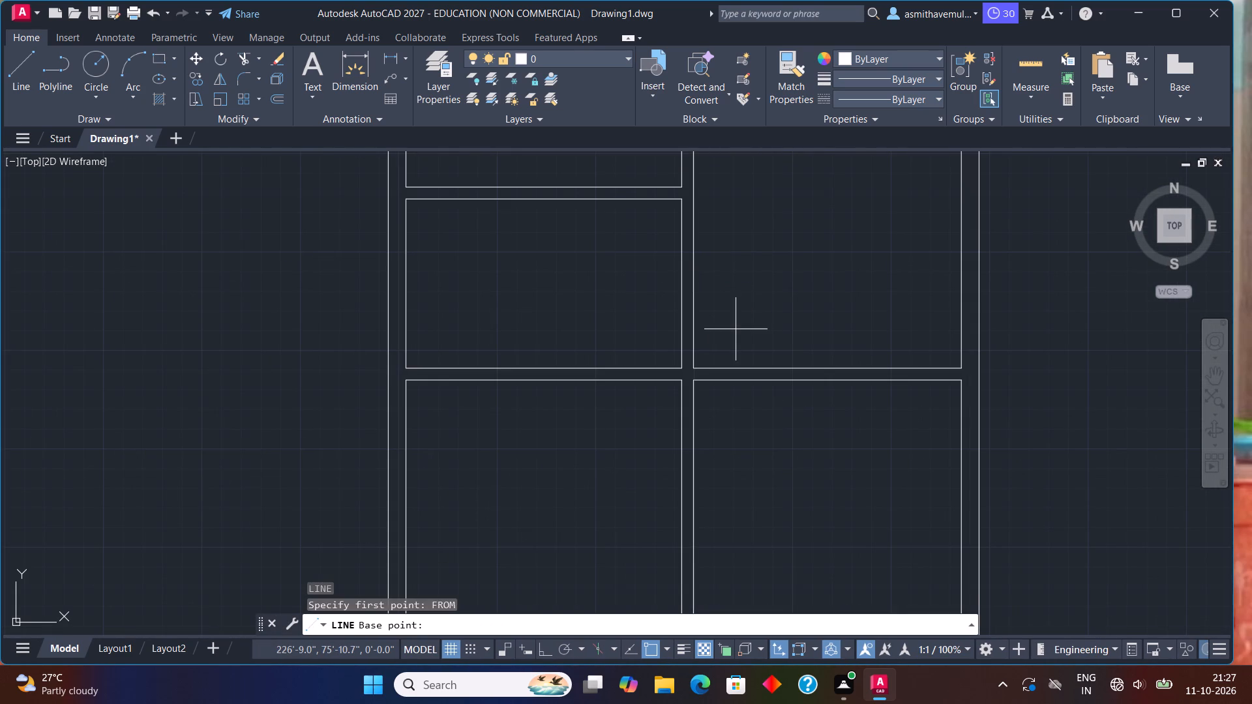
click(694, 366)
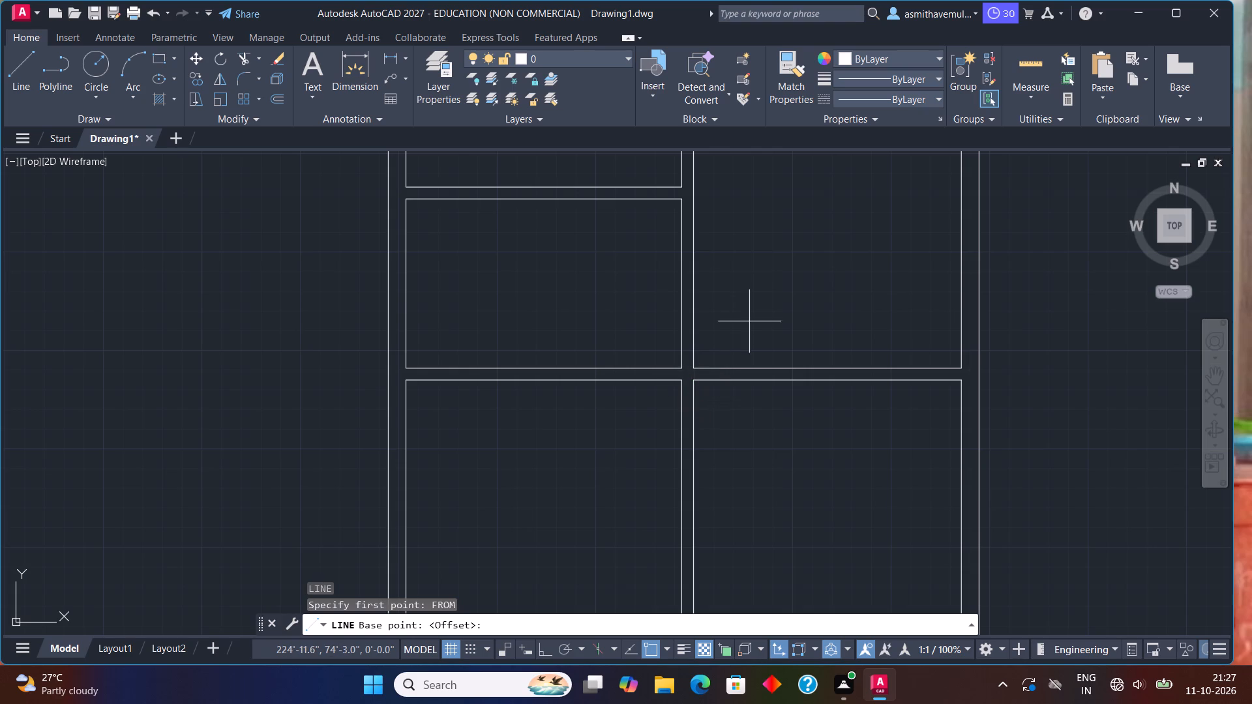
text(@0,3)
key(shift+quotedbl)
key(Return)
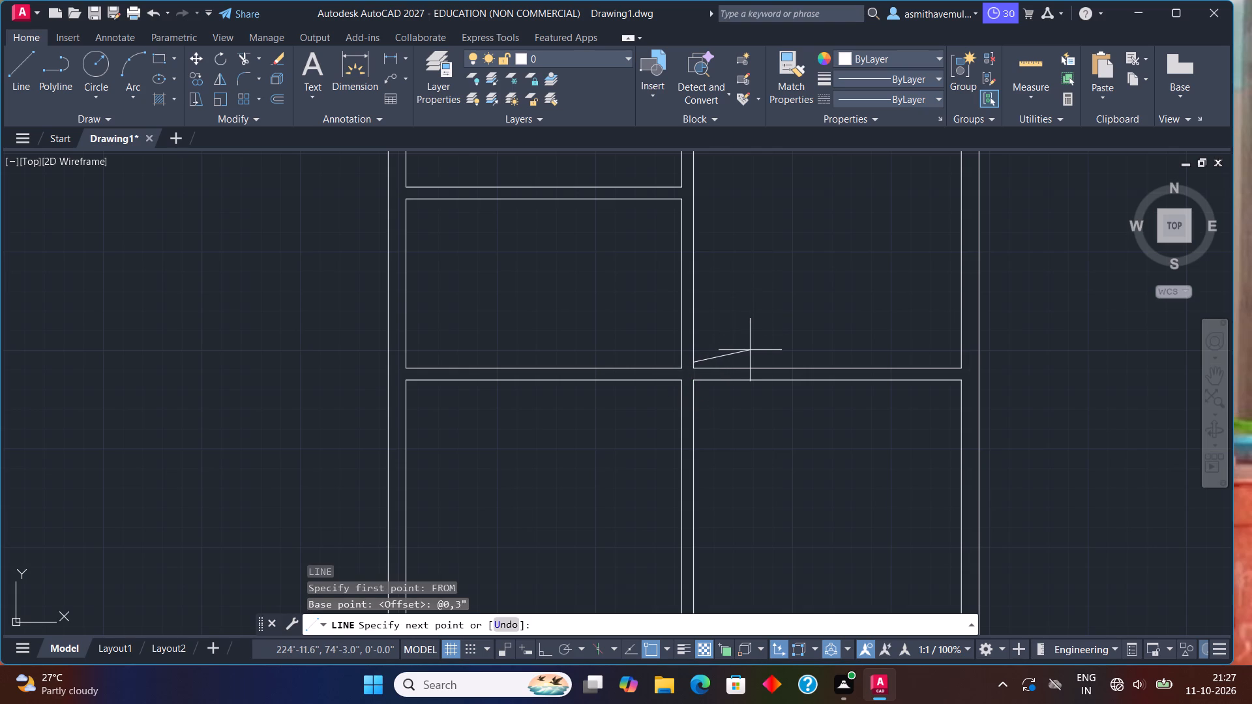
key(F8)
scroll(679, 354, up, 2)
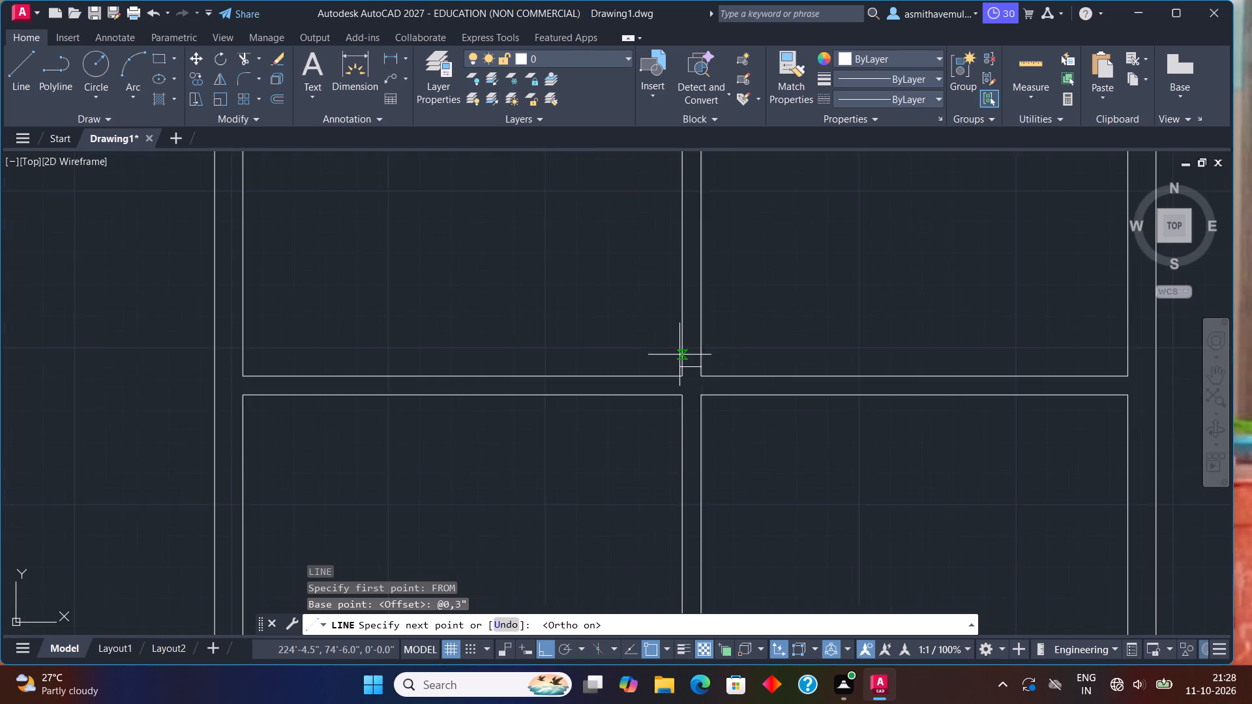
scroll(679, 355, up, 1)
click(686, 385)
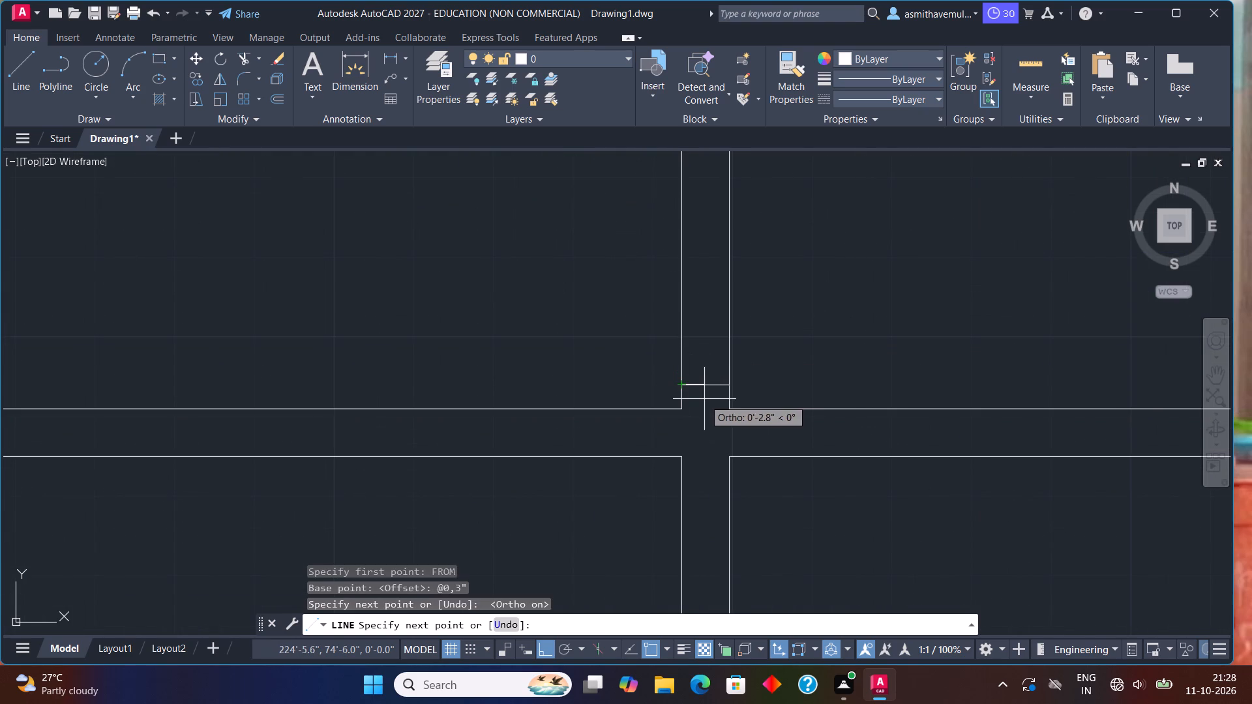
key(Escape)
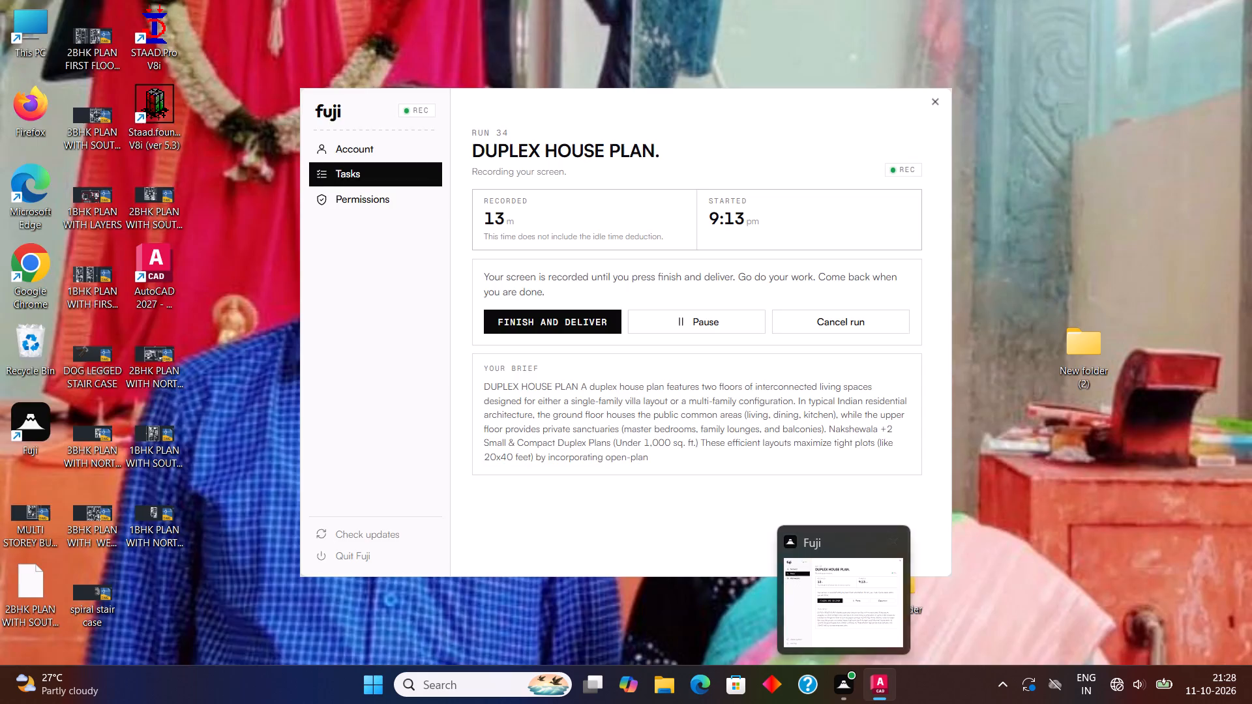
Offset the short line across the vertical partition 3" upward.
scroll(778, 388, down, 1)
middle_drag(779, 387, 752, 489)
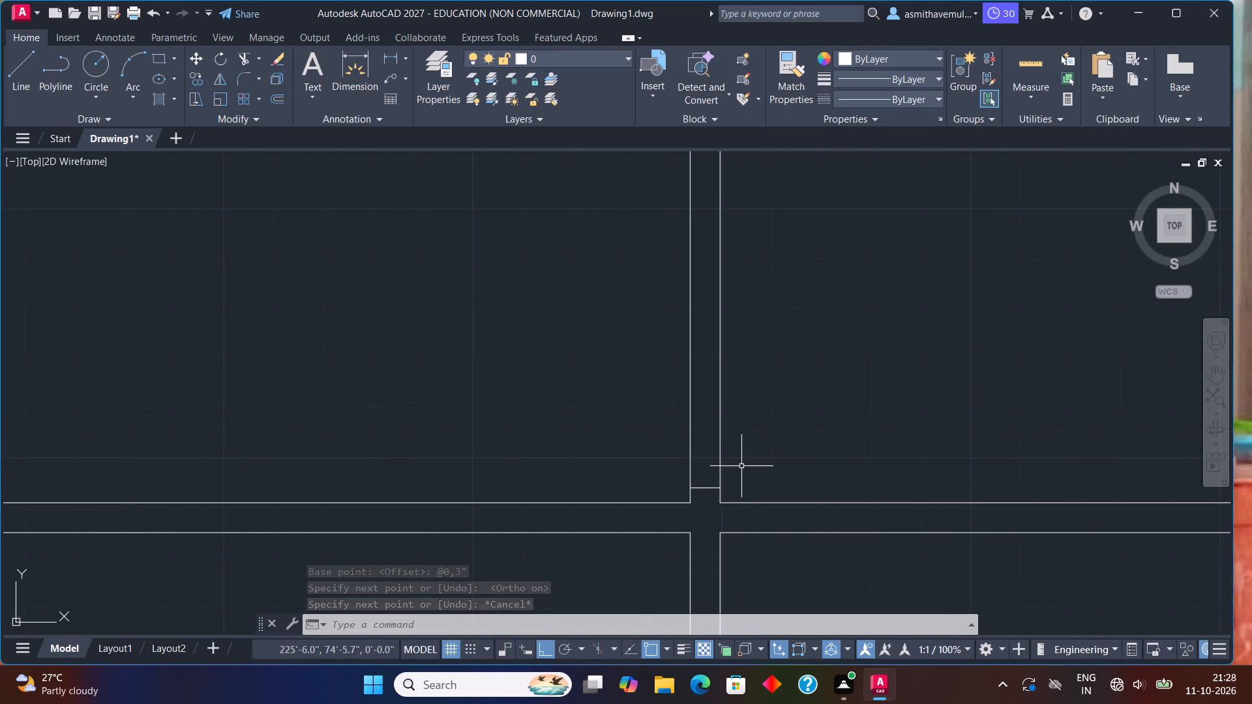
key(o)
key(Return)
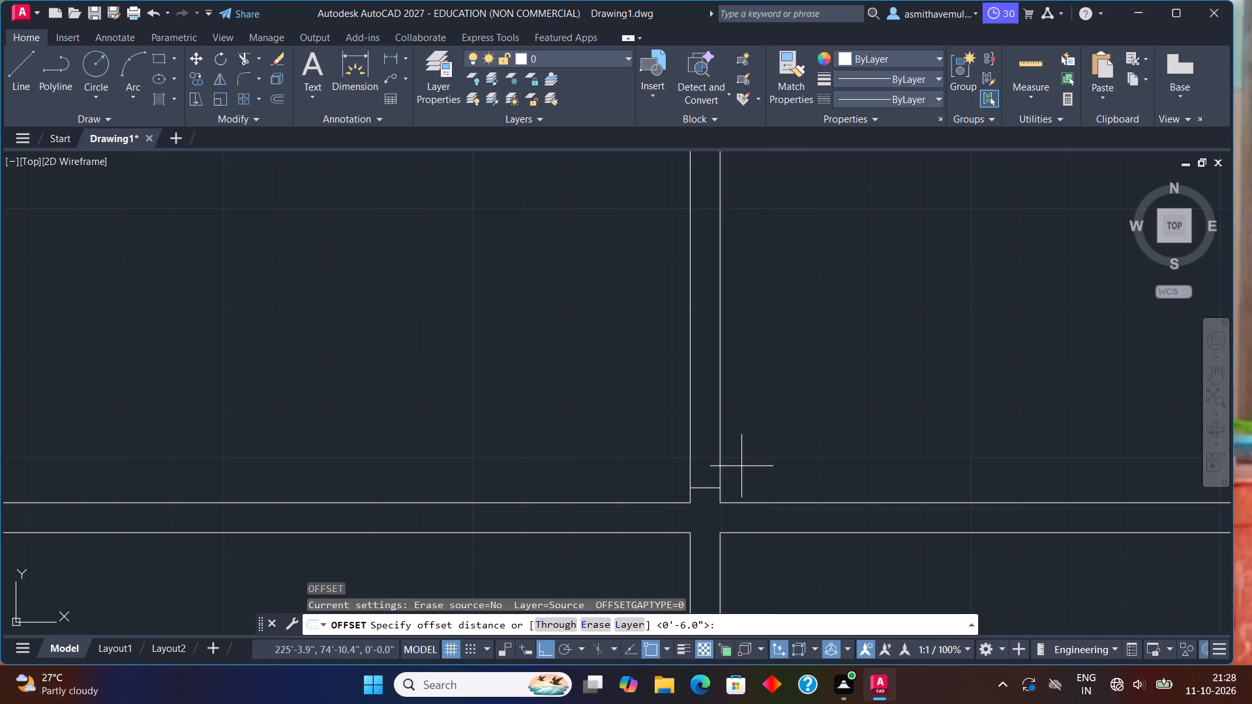
key(3)
key(shift+quotedbl)
key(Return)
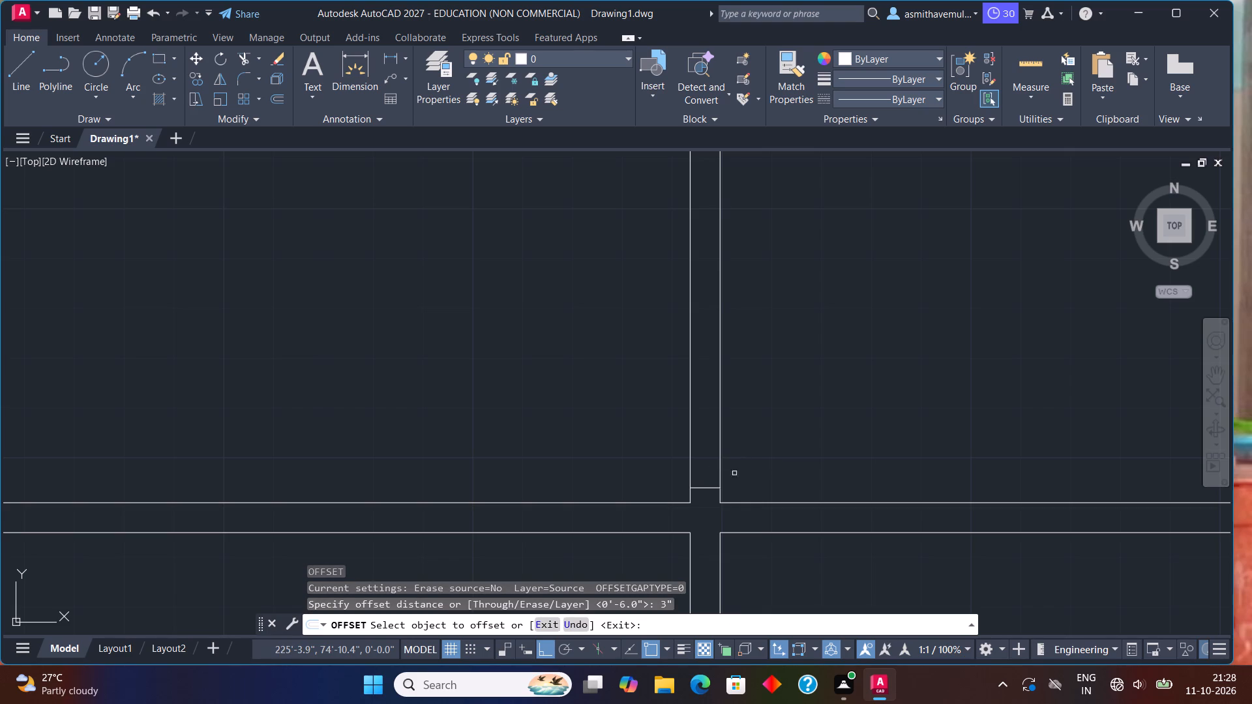
click(713, 489)
click(713, 456)
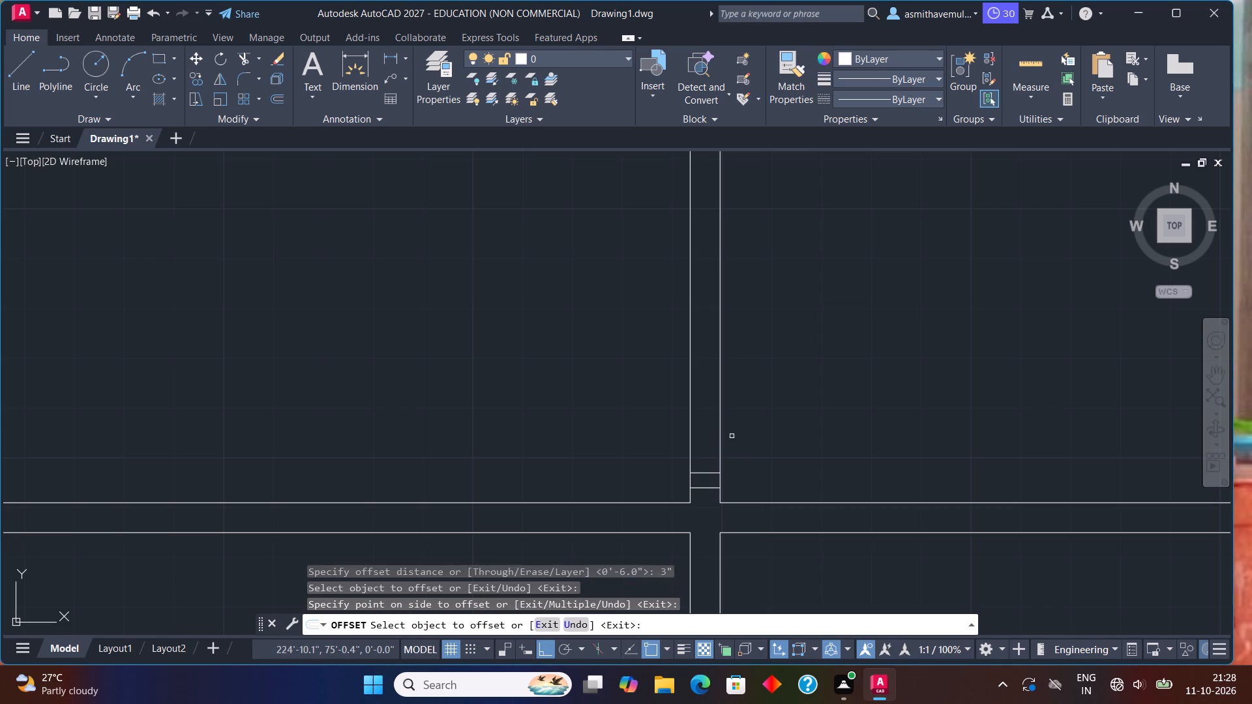
key(Escape)
Offset the upper of the two short partition lines 3' upward to set the door opening's width.
key(o)
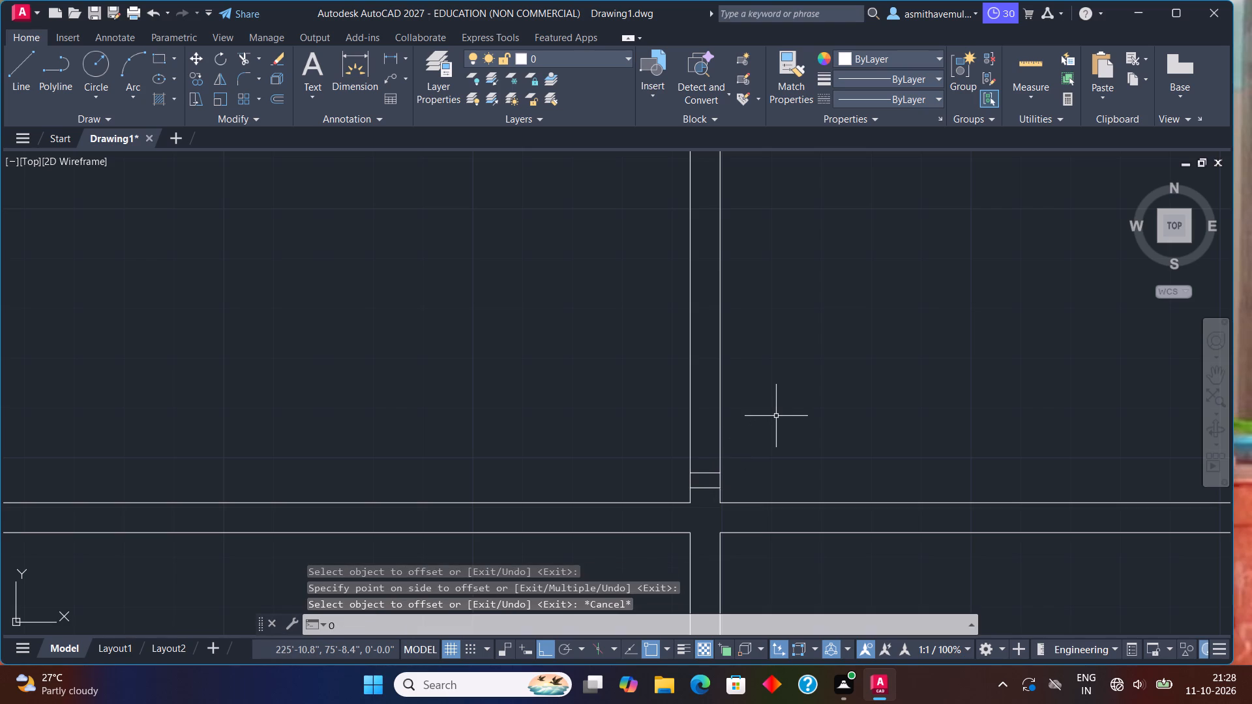
key(Return)
text(3')
key(Return)
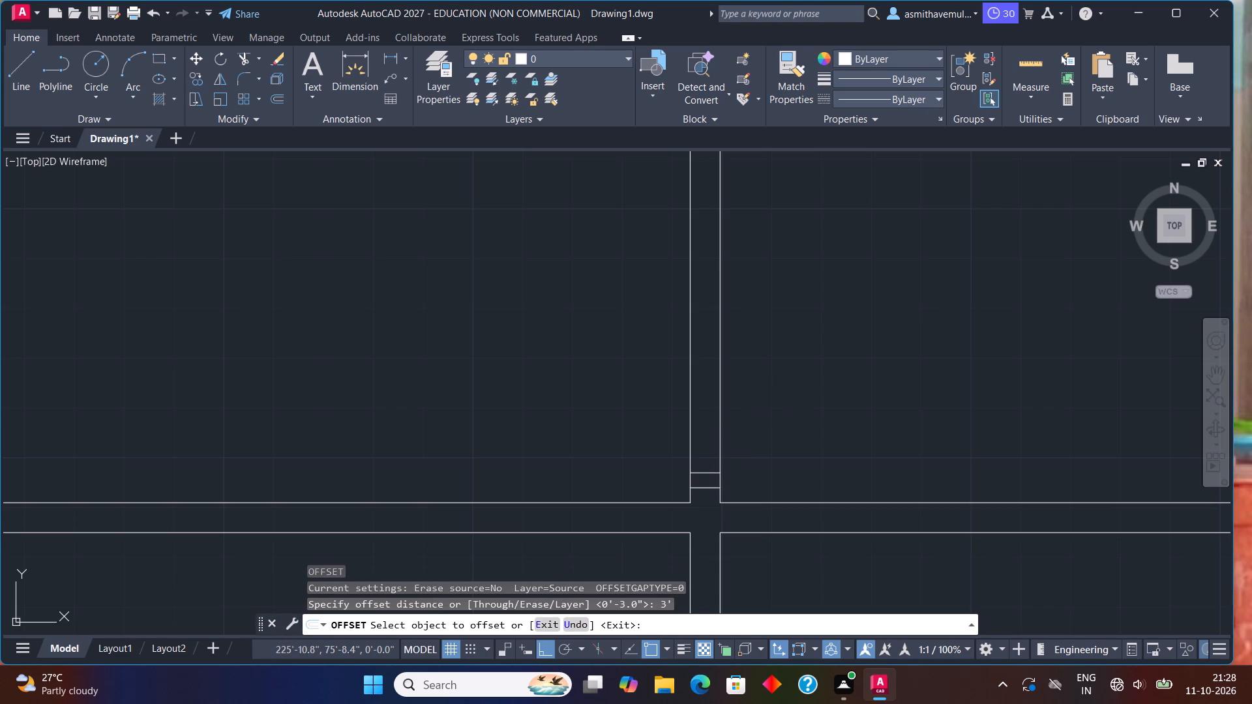
scroll(753, 457, up, 1)
click(690, 484)
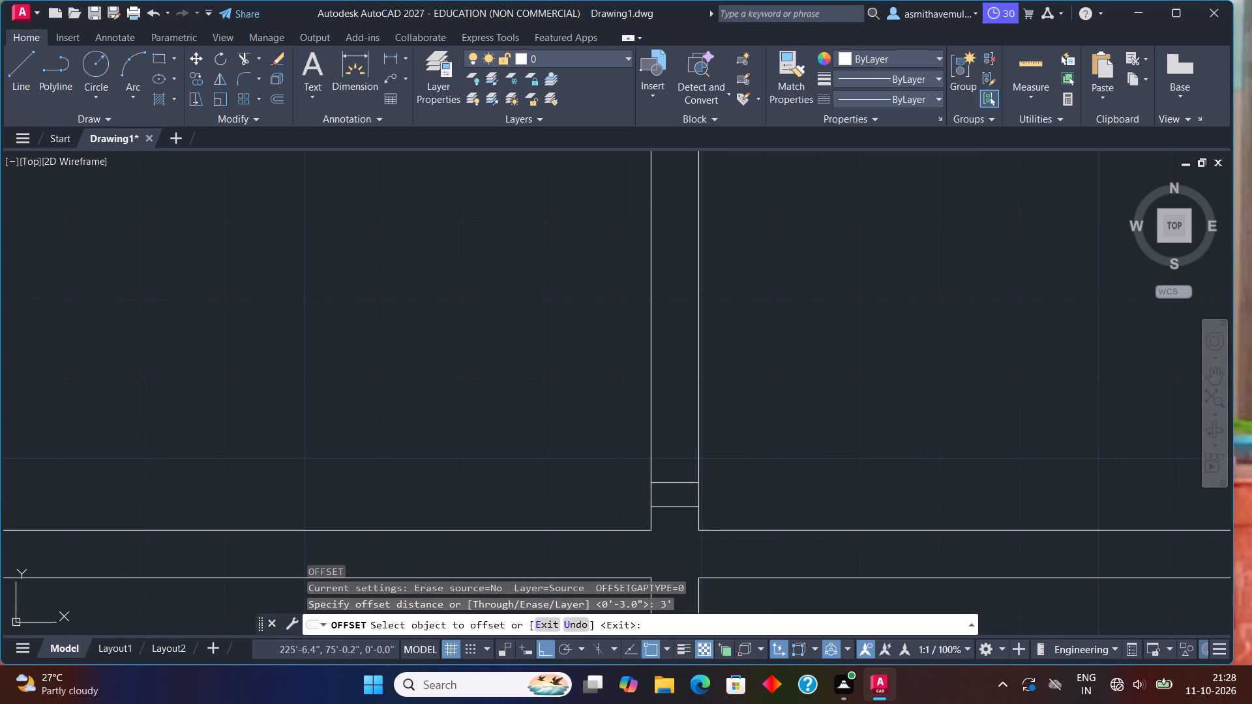
click(668, 402)
middle_drag(687, 386, 698, 445)
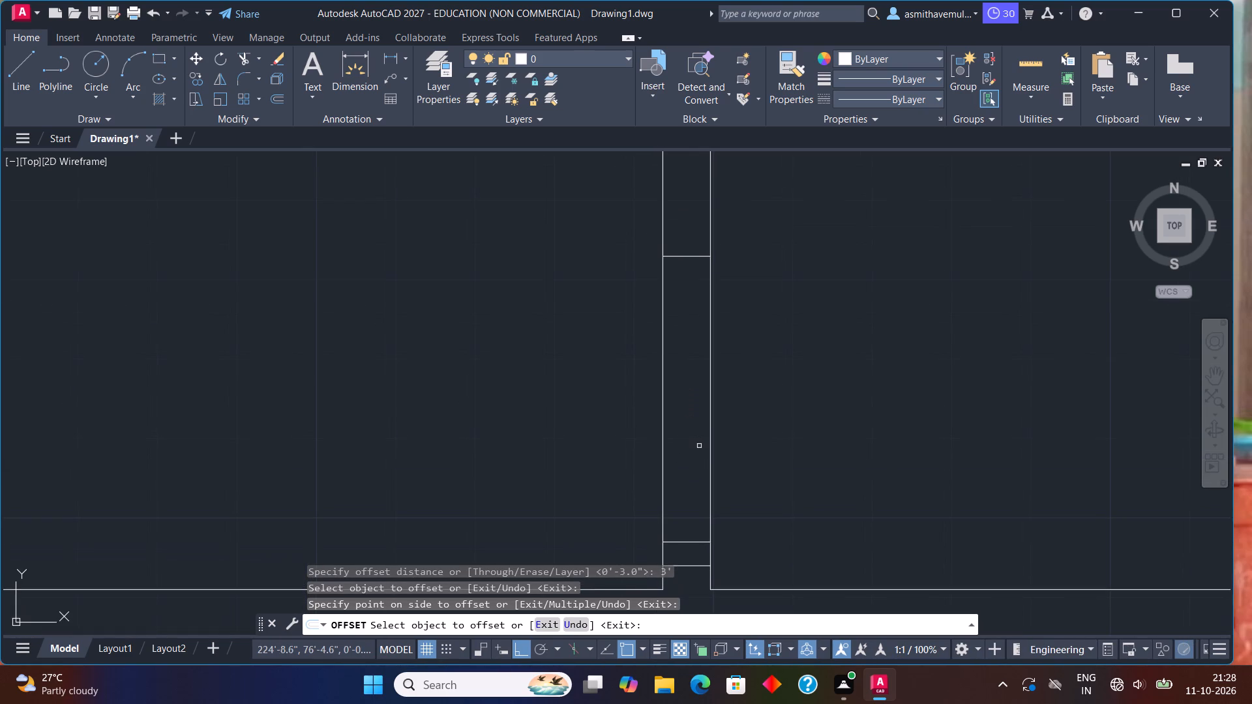
key(Escape)
Offset the line at the top of the door opening another 3" upward.
key(o)
key(Return)
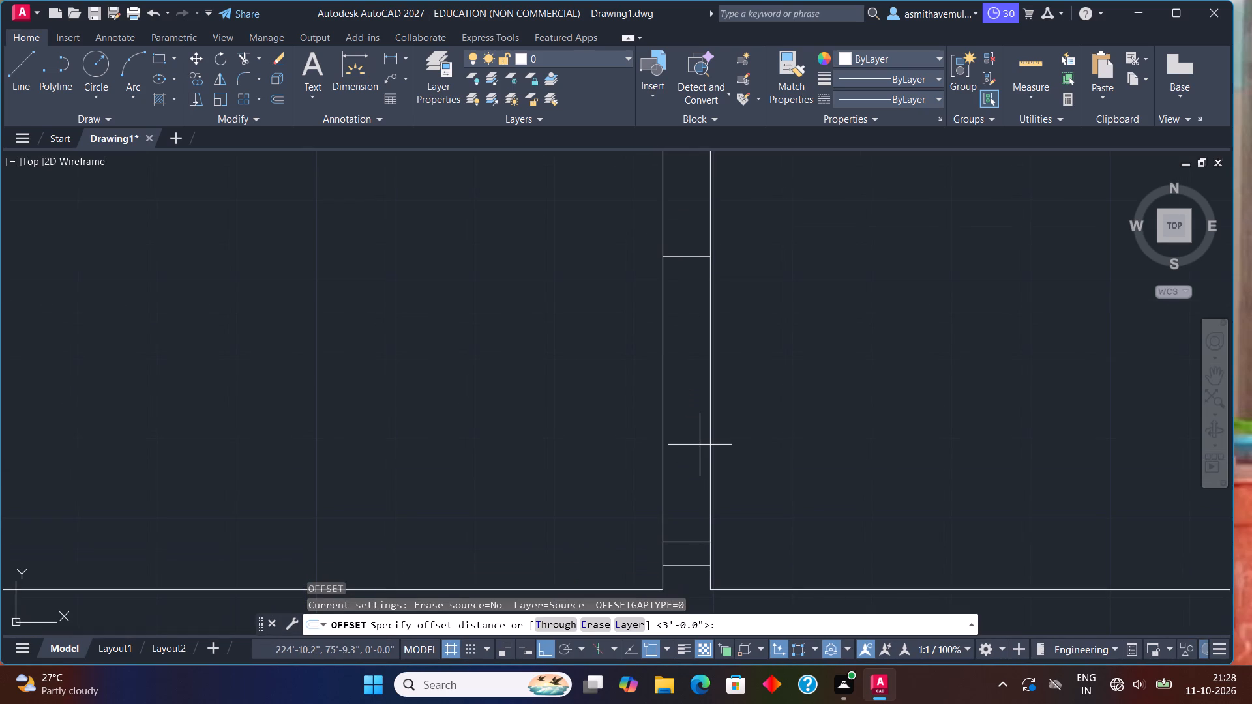
key(3)
key(shift+quotedbl)
key(Return)
middle_drag(697, 299, 697, 356)
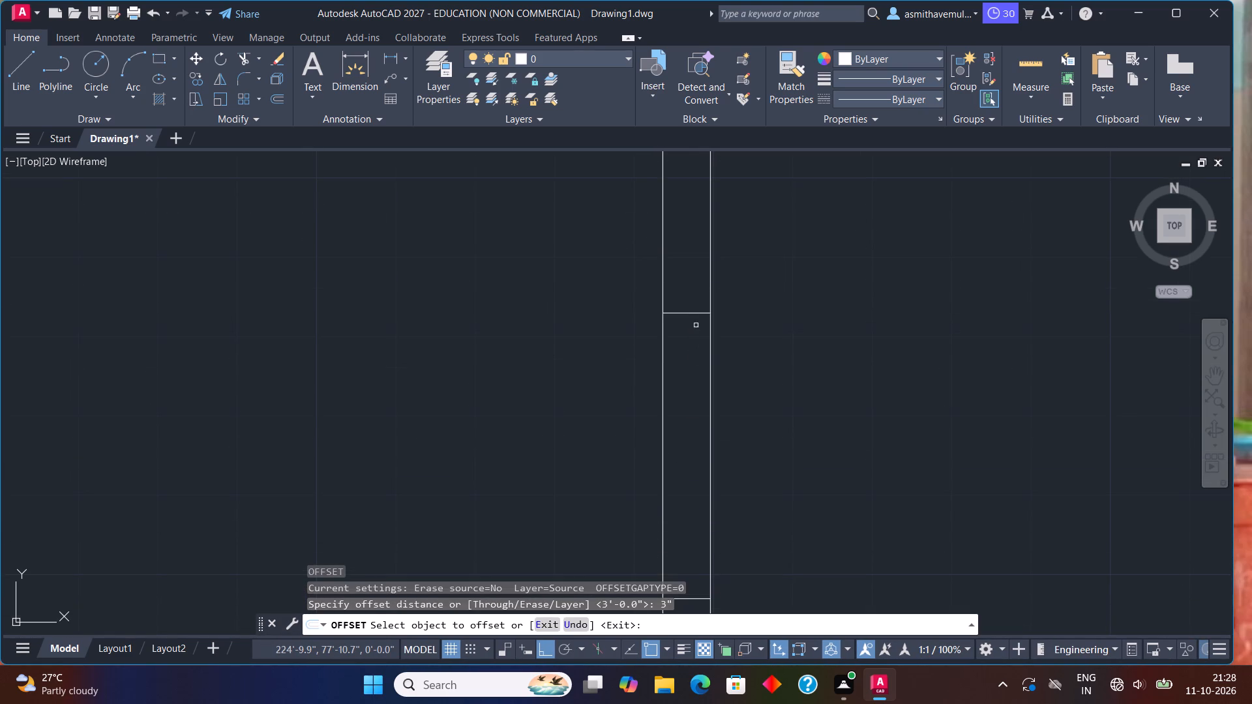
drag(696, 313, 698, 301)
click(706, 253)
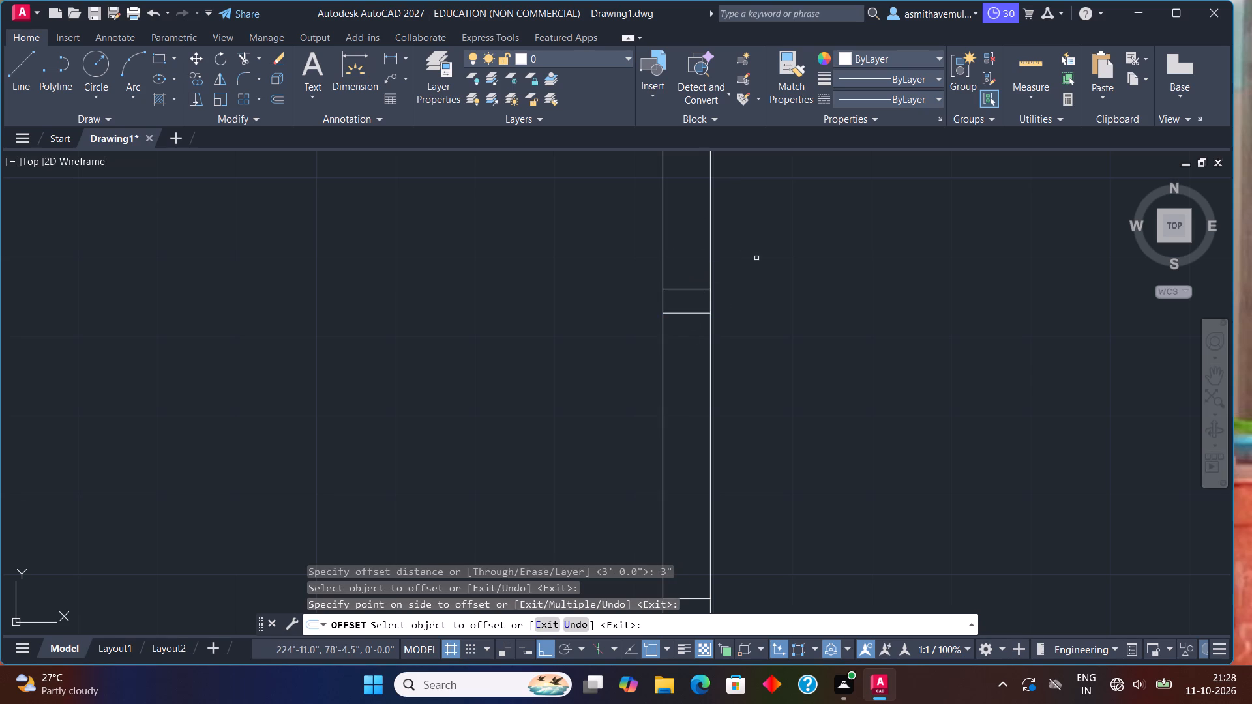
key(Escape)
Trim both vertical partition lines between the two frame pieces to open the 3' doorway.
scroll(765, 286, down, 1)
key(t)
text(RI)
key(m)
key(Return)
drag(820, 372, 655, 421)
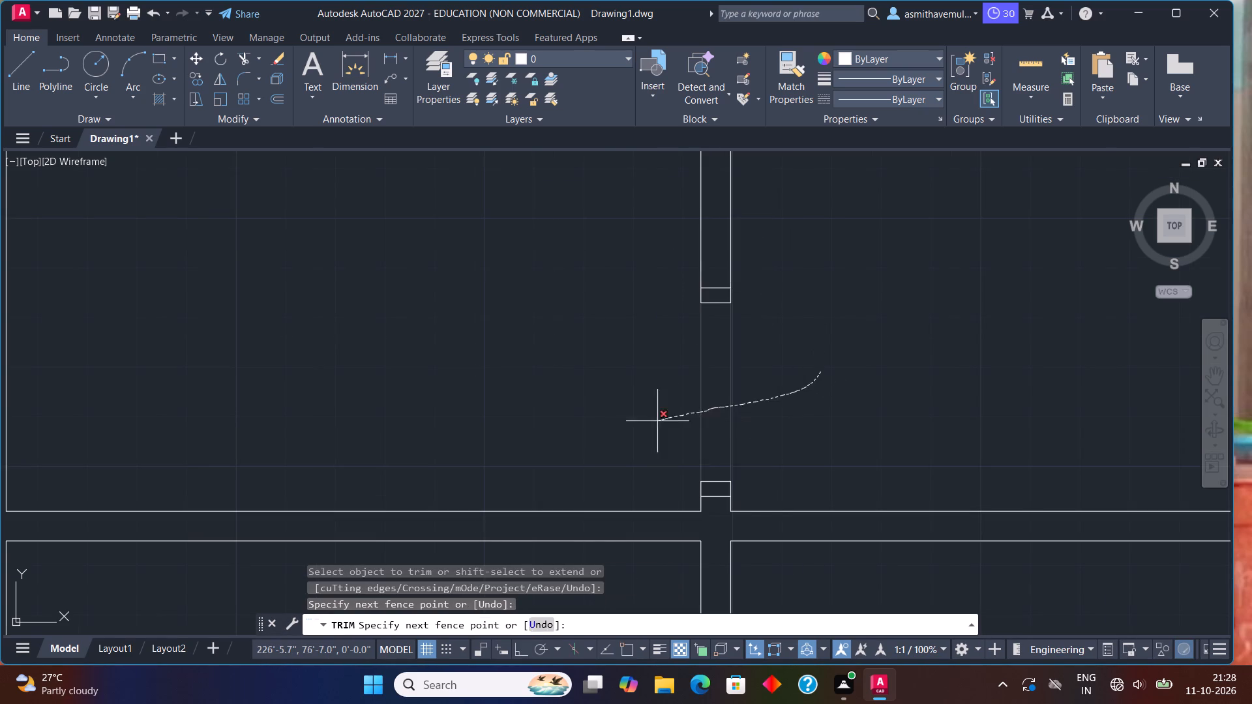
drag(655, 421, 651, 422)
key(Escape)
Draw a 3' by 3" door leaf rectangle from the lower frame's upper-right corner, extending into the upper-right room.
text(RE)
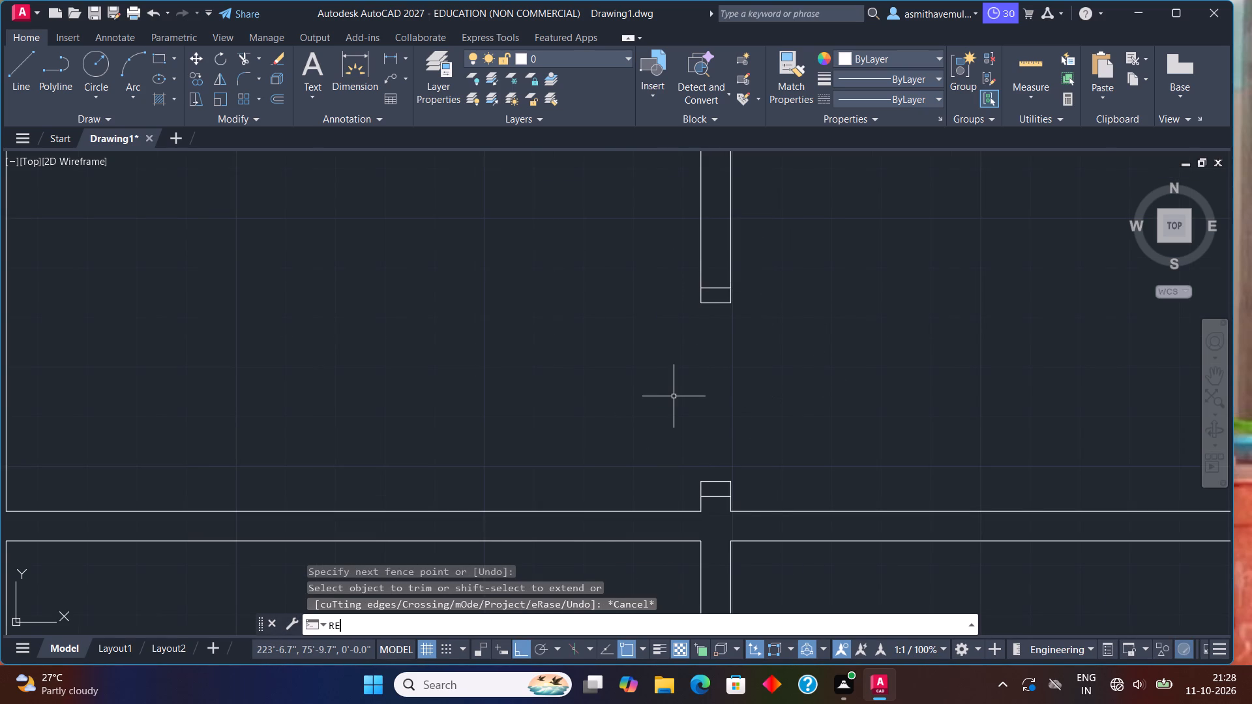
key(c)
key(Return)
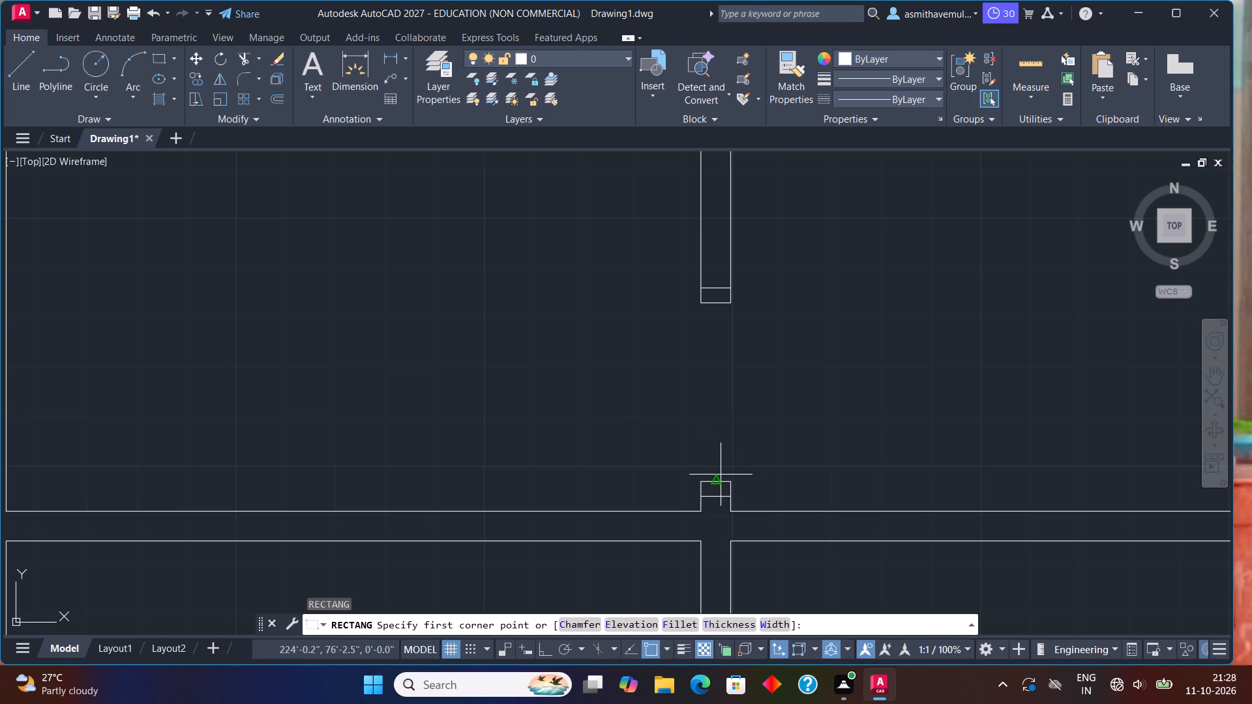
click(728, 482)
scroll(885, 410, down, 2)
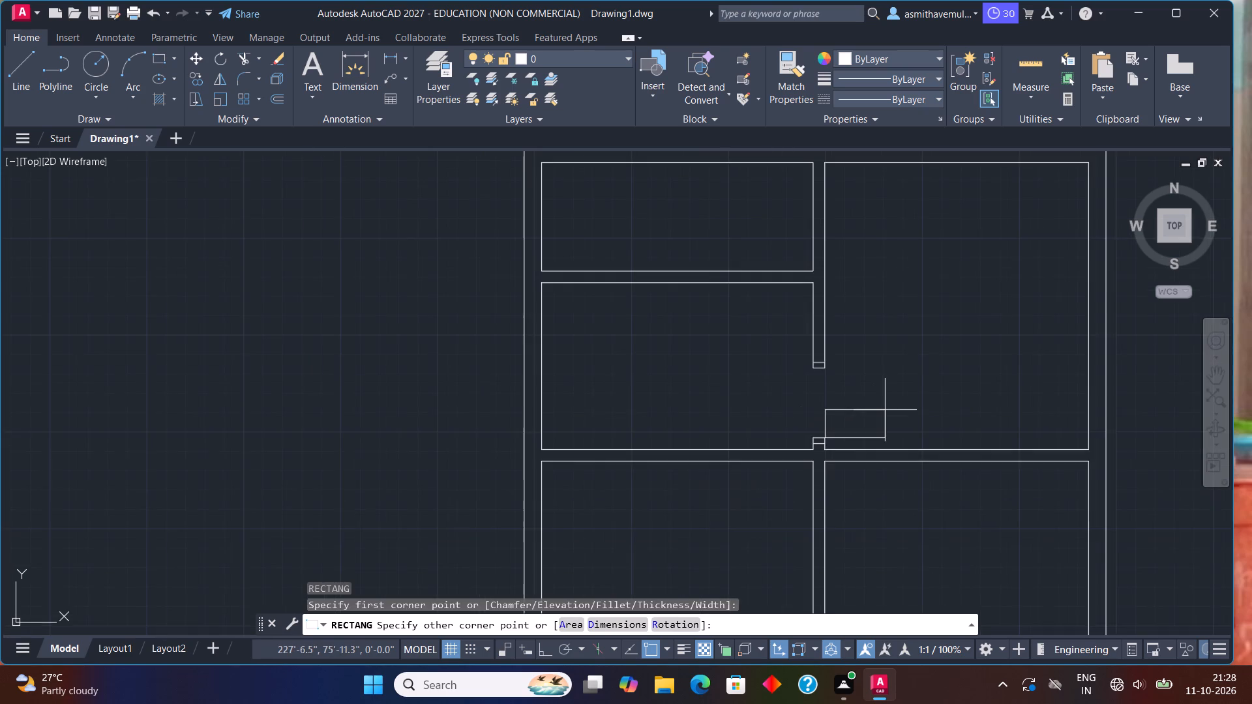
middle_drag(886, 409, 579, 464)
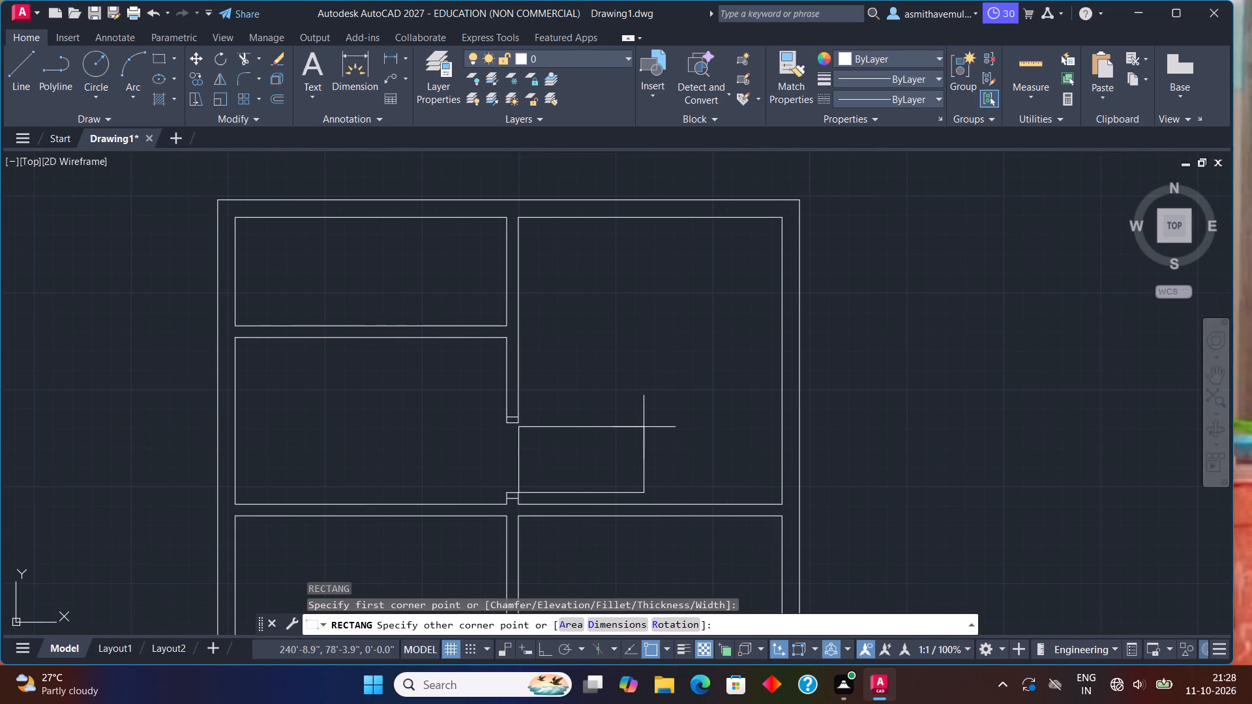
key(d)
key(Return)
text(3')
key(Return)
key(3)
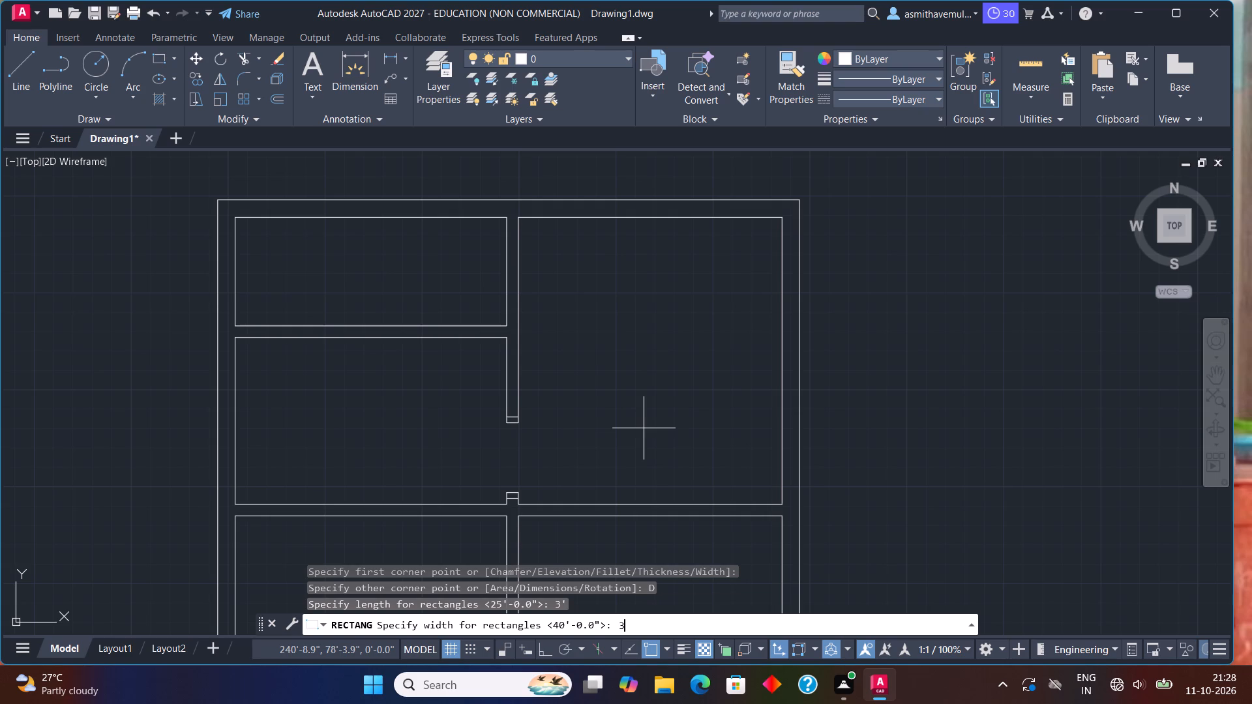
key(shift+quotedbl)
key(Return)
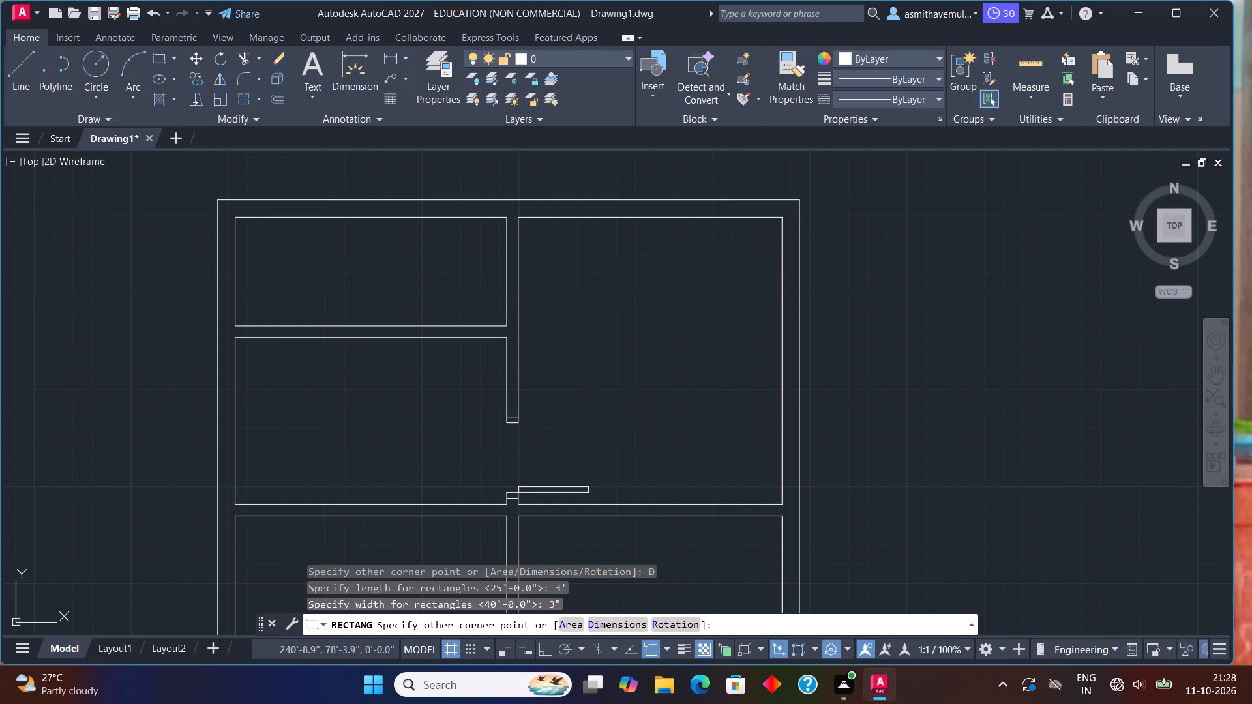
click(644, 427)
Draw the door swing as a three-point arc from the leaf's lower-right corner through its upper-right corner to the upper frame's lower-right corner.
scroll(603, 527, up, 1)
middle_drag(603, 525, 717, 458)
scroll(699, 404, up, 1)
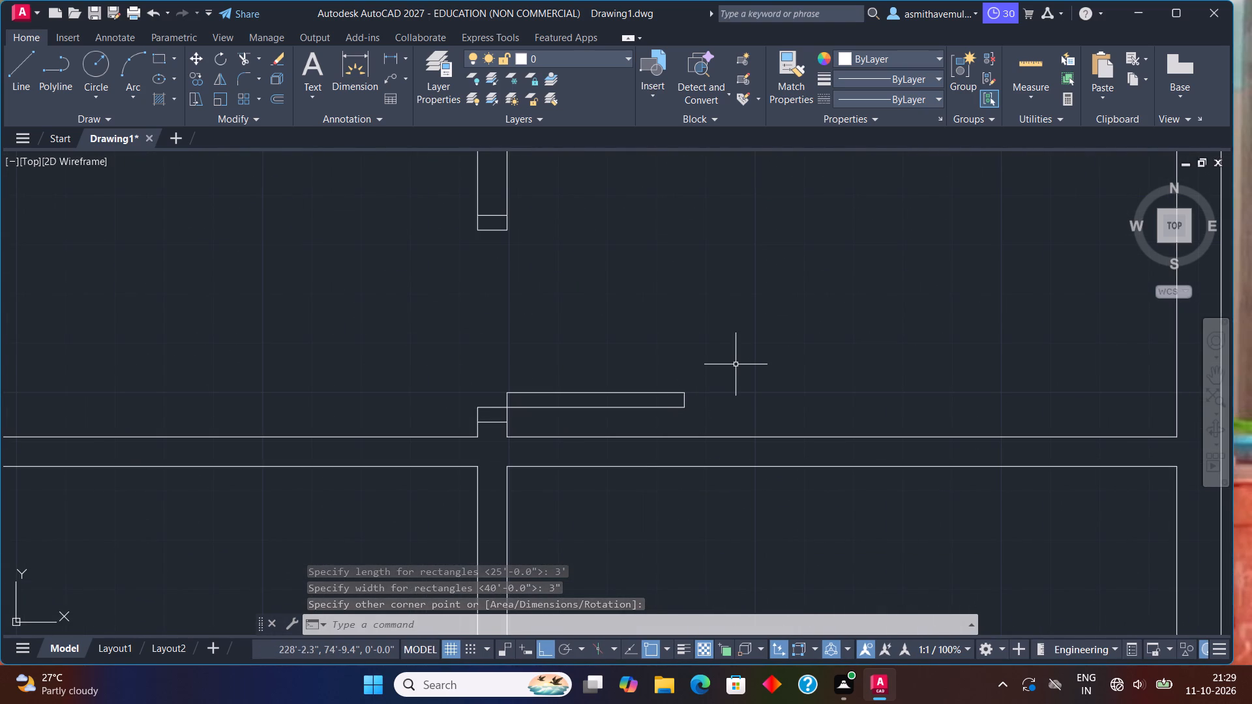
text(ARC)
key(Return)
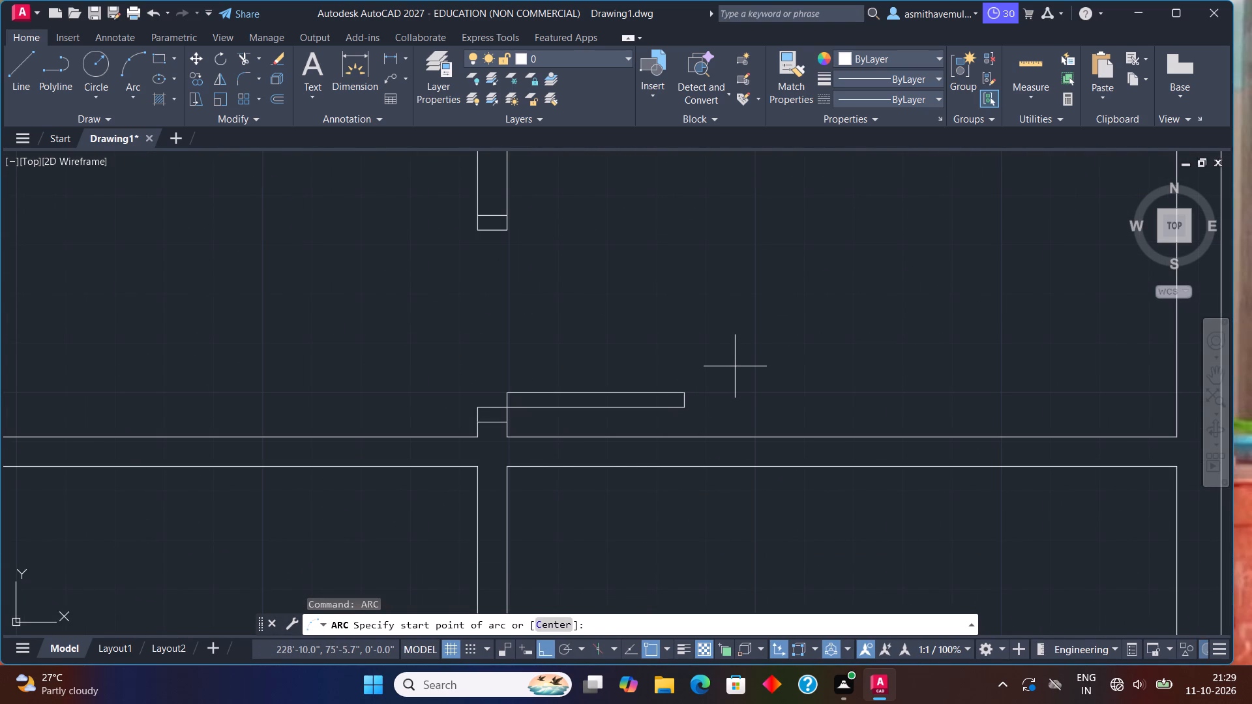
click(688, 412)
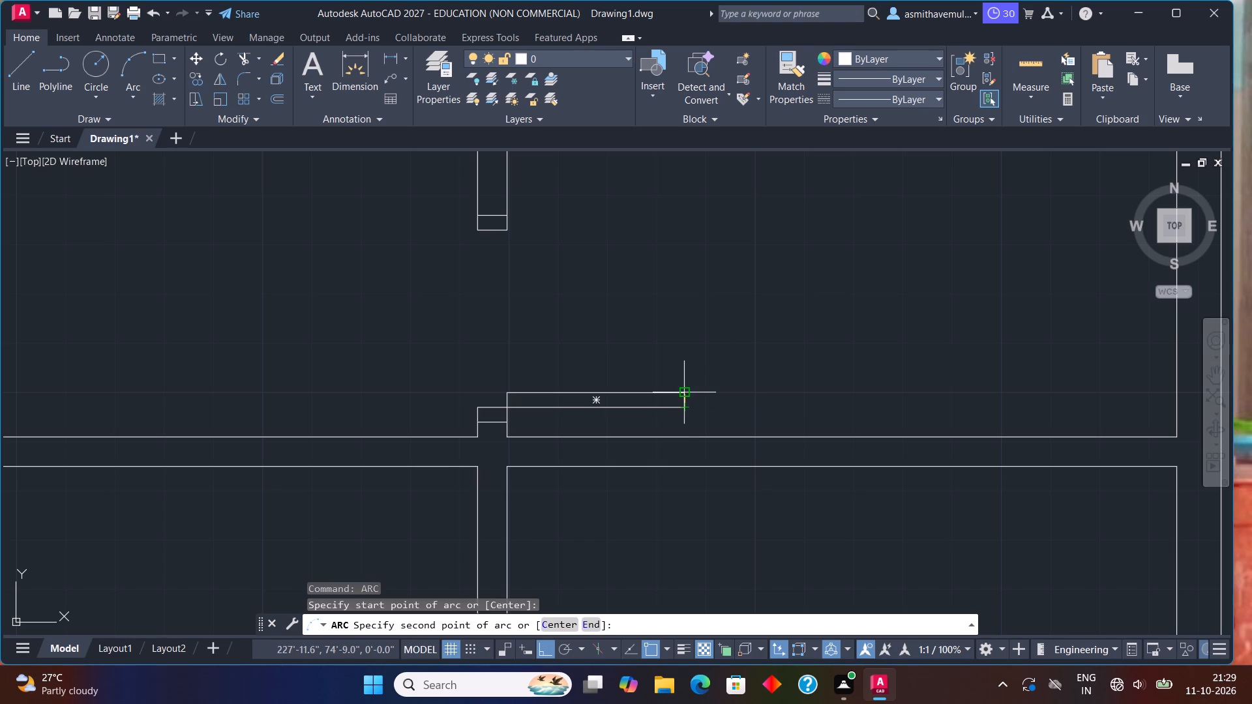
click(686, 392)
click(505, 229)
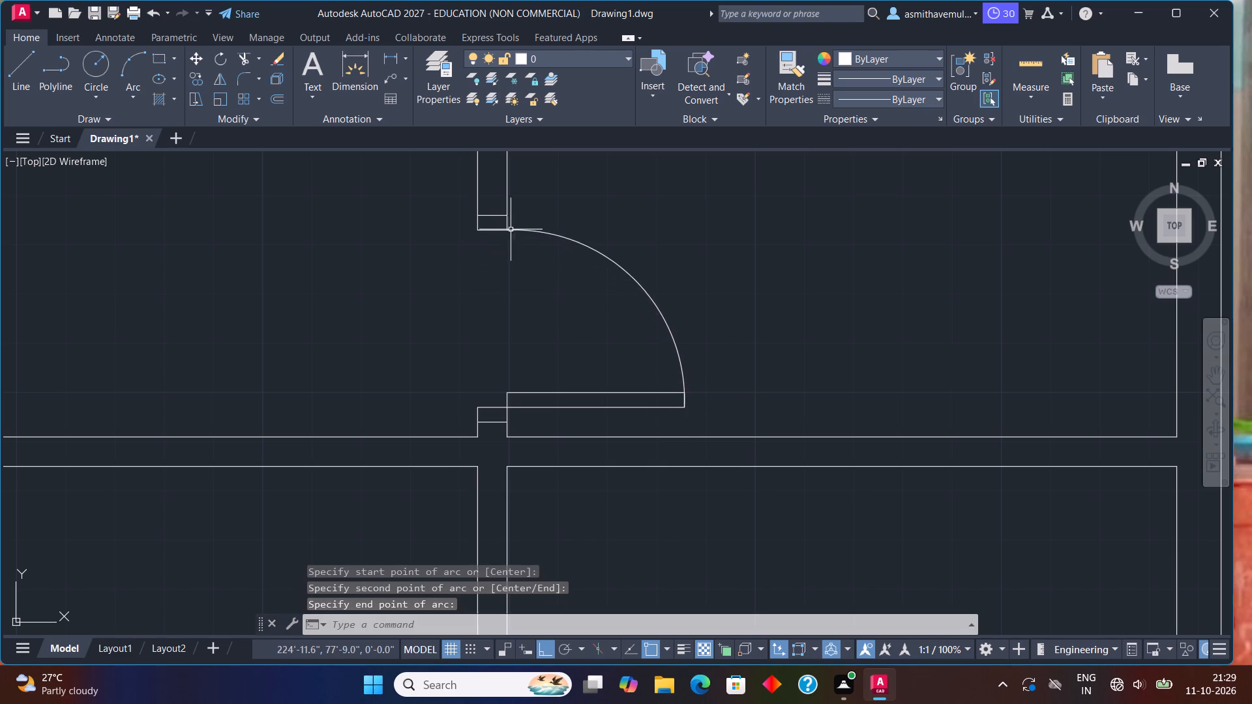
Draw a short vertical line across the horizontal partition above the lower-left room, starting 3" left of the upper wall line's right-hand corner.
scroll(524, 232, down, 2)
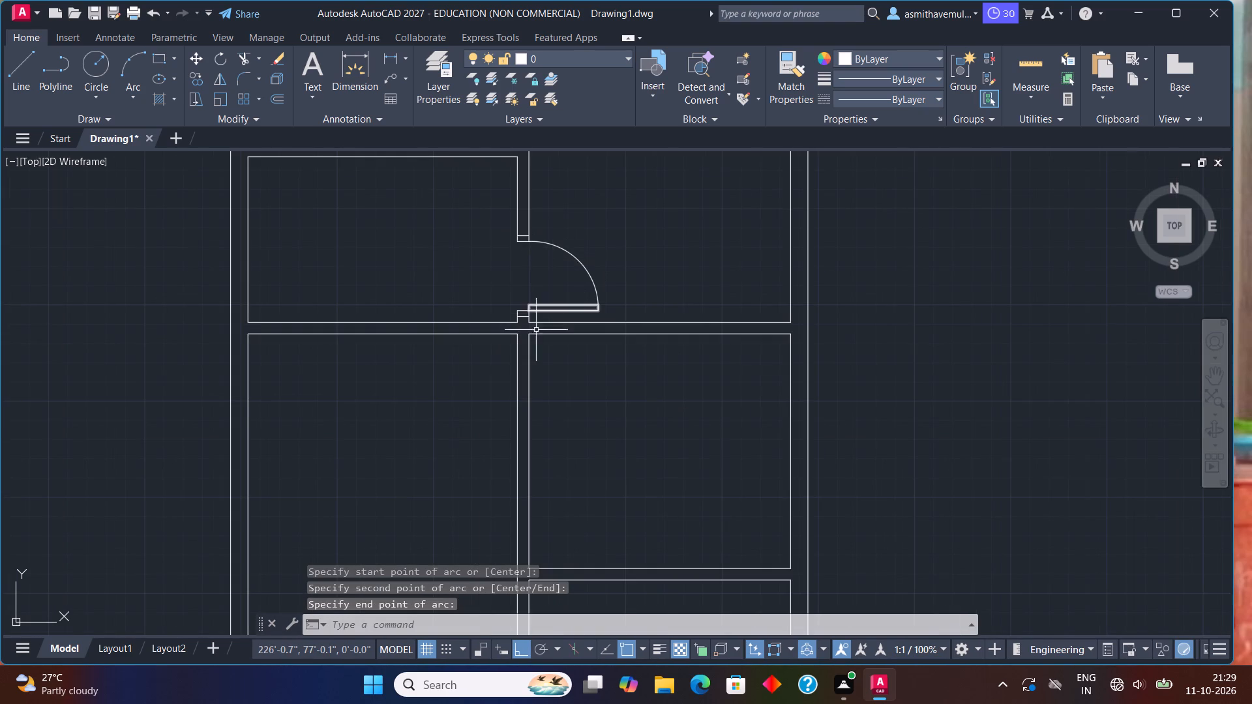
middle_drag(533, 336, 543, 307)
scroll(706, 383, down, 1)
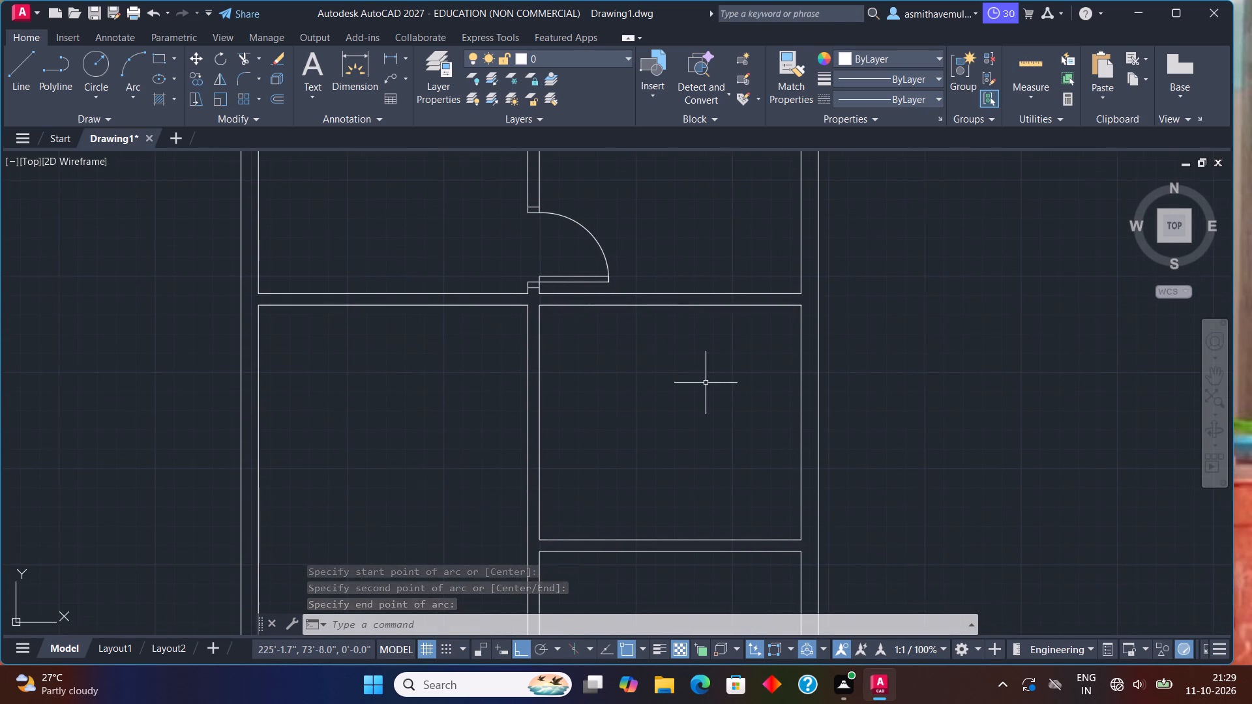
middle_drag(707, 460, 668, 362)
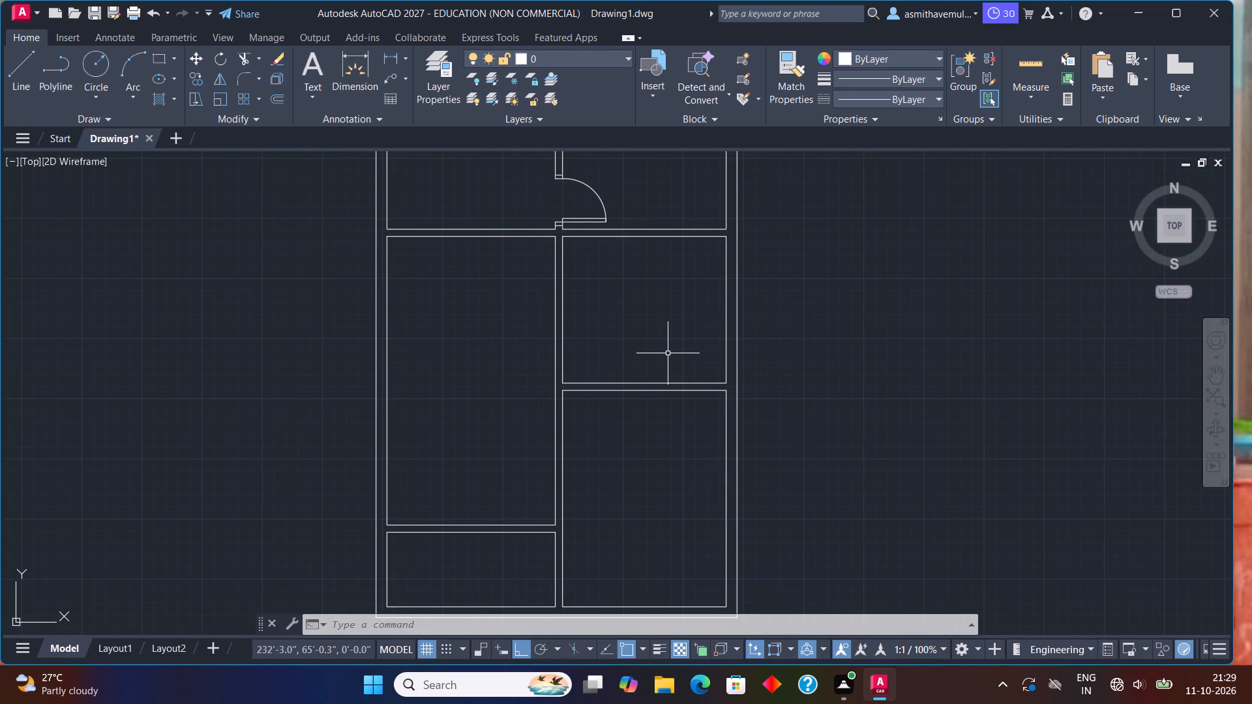
middle_drag(582, 441, 614, 365)
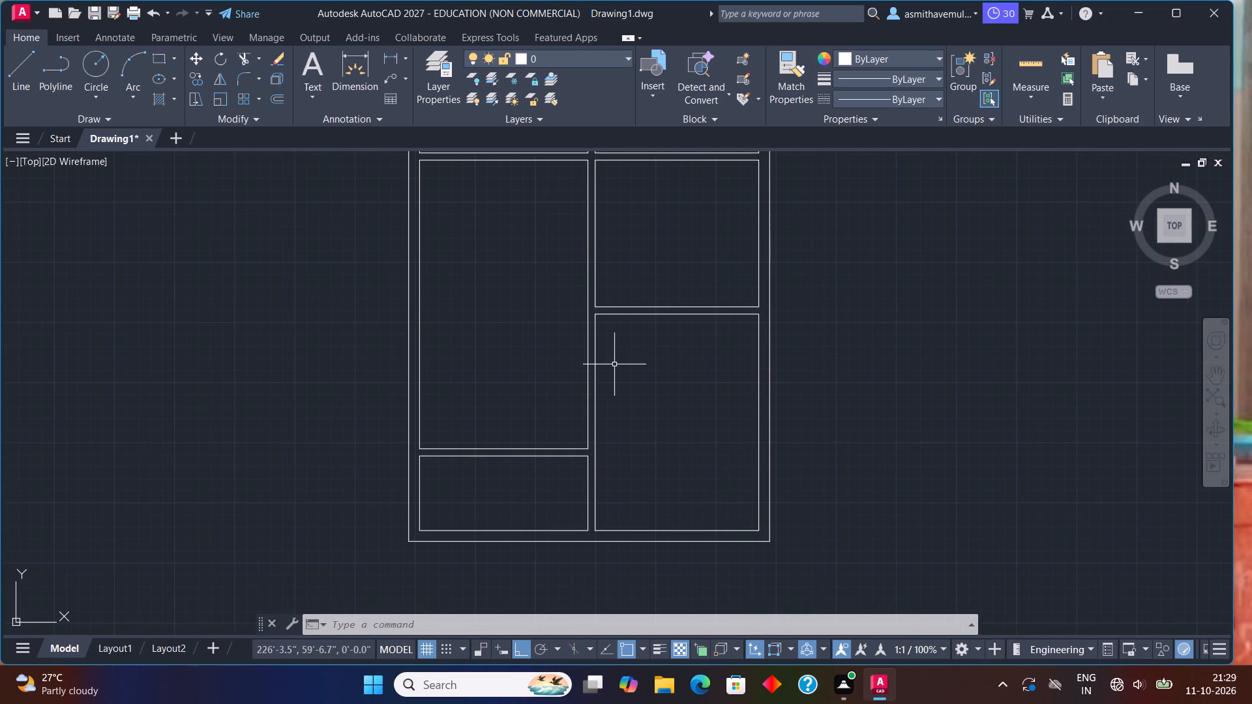
scroll(559, 471, up, 2)
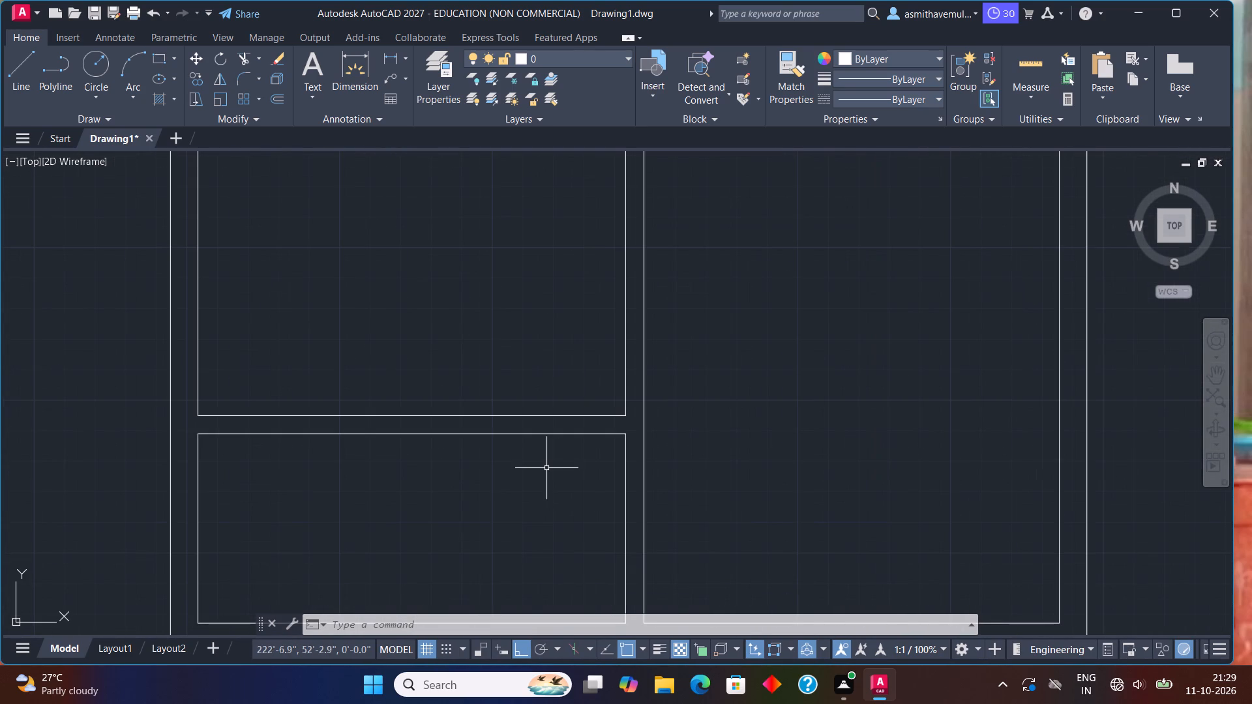
key(l)
key(Return)
text(FROM)
key(Return)
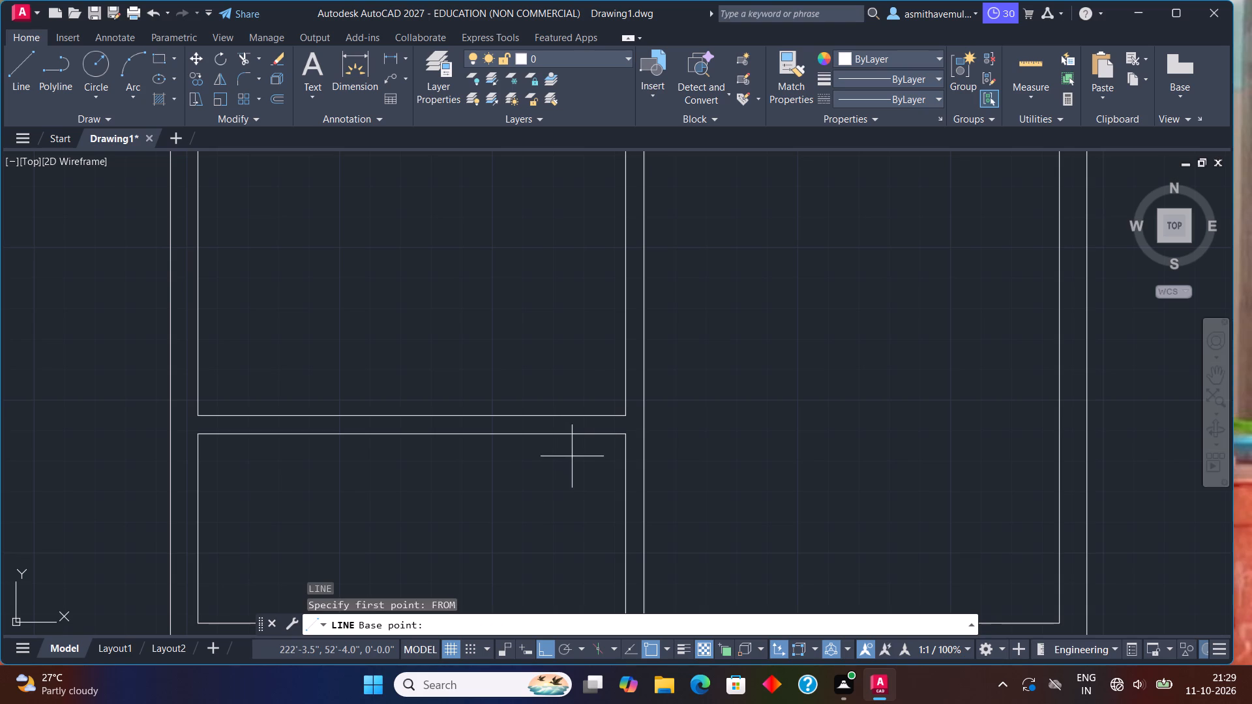
click(625, 418)
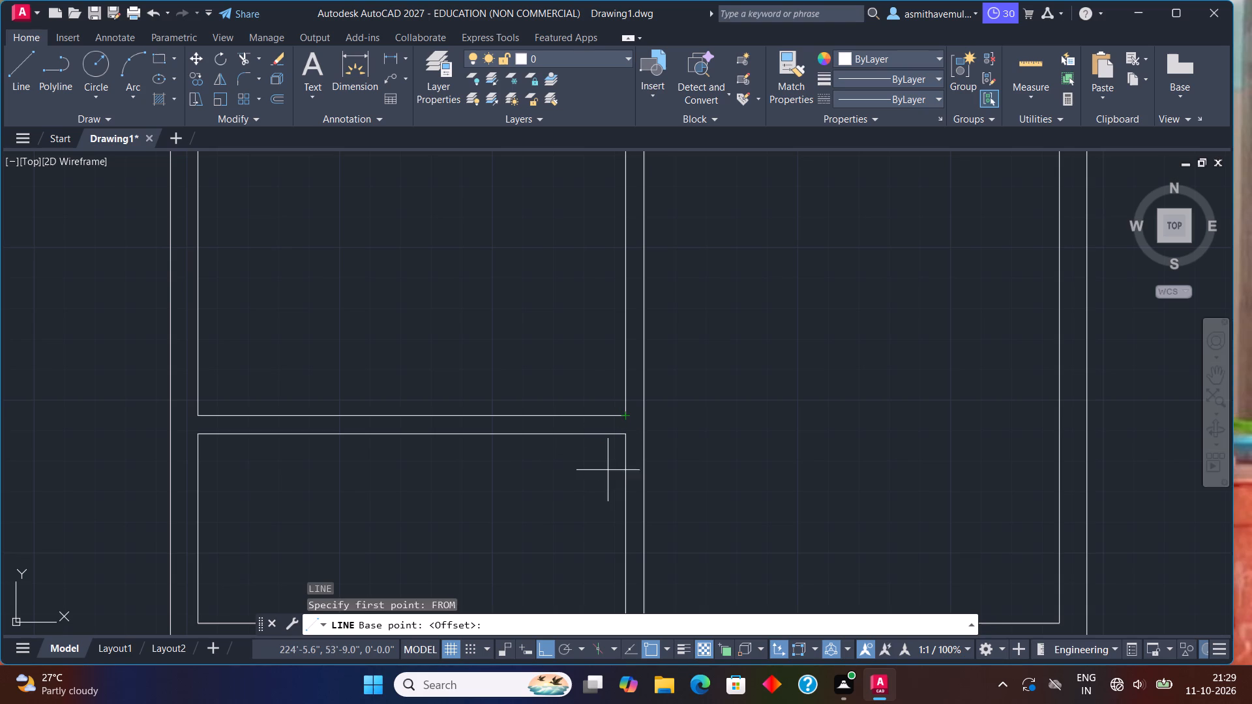
text(@-3)
text(",0)
key(Return)
scroll(624, 406, up, 2)
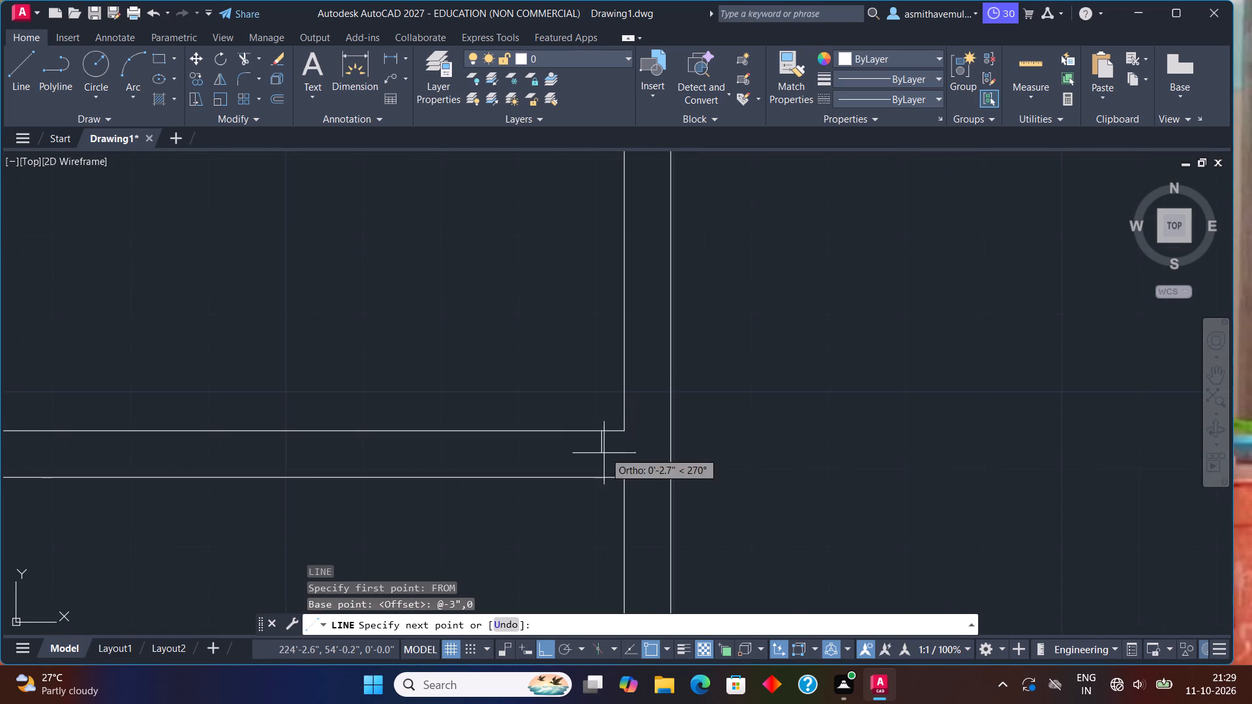
click(606, 484)
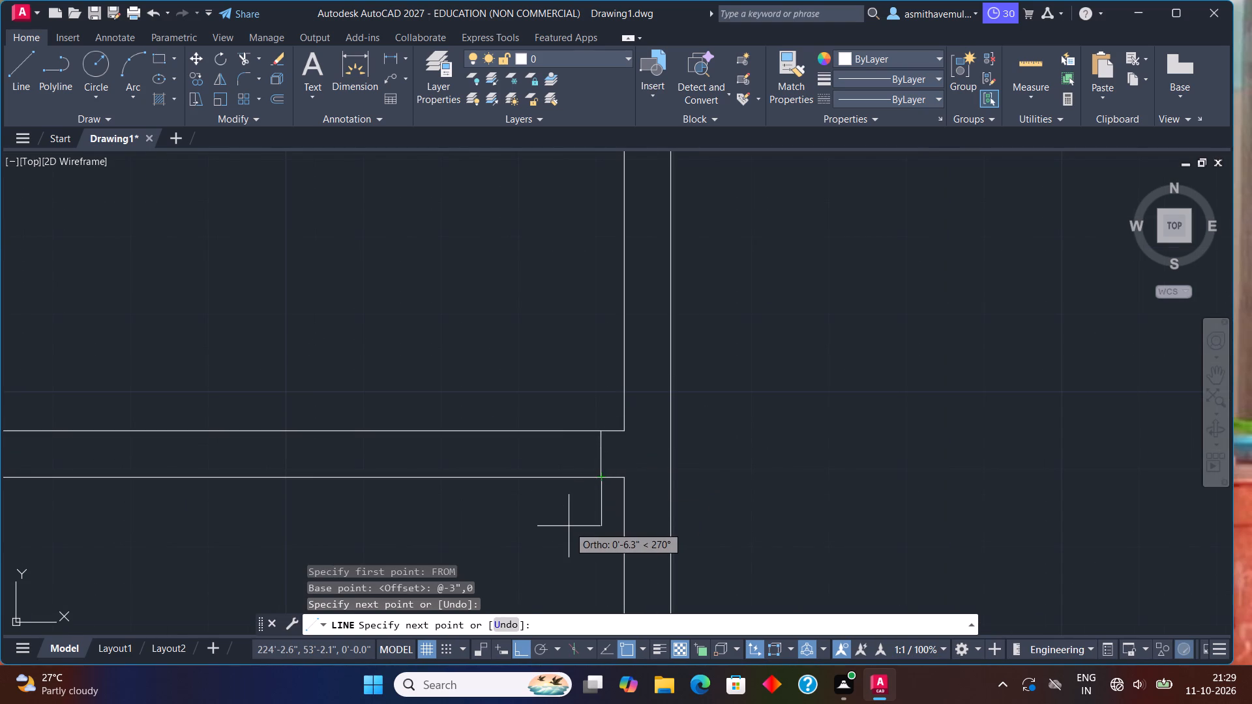
key(Escape)
Offset the short line across the horizontal partition 3" to the left to form the door frame piece.
scroll(586, 506, up, 2)
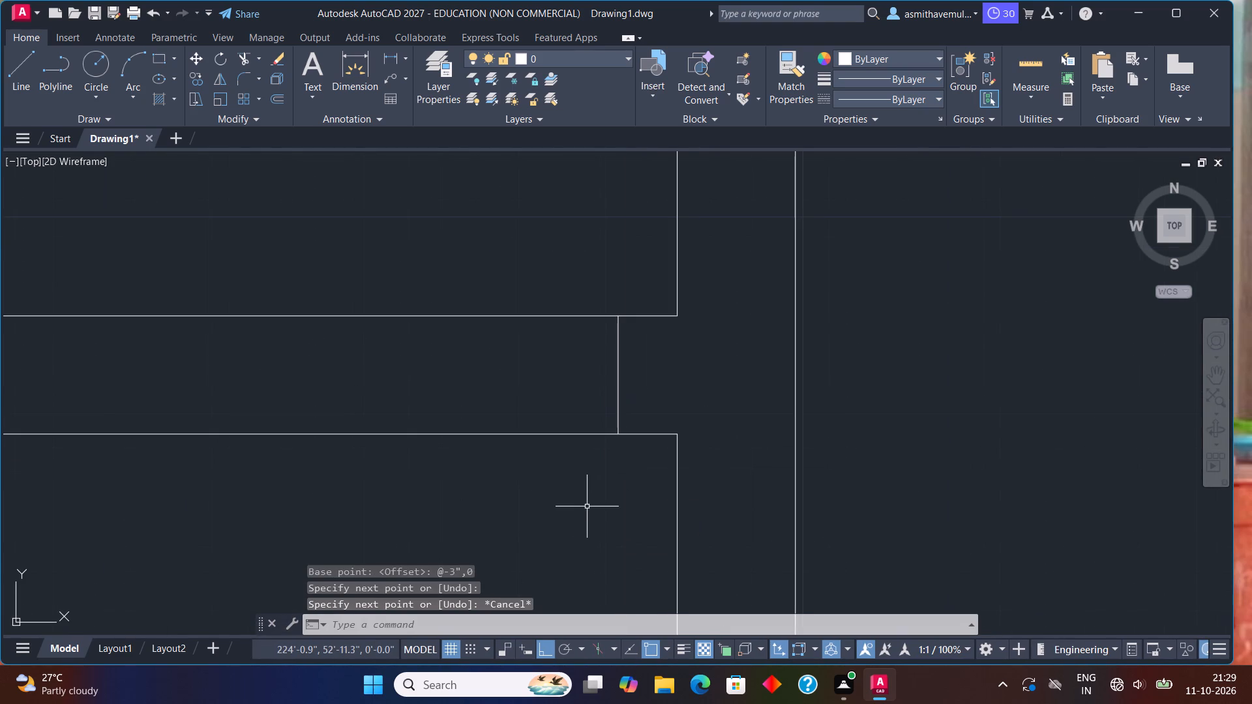
key(o)
key(Return)
key(3)
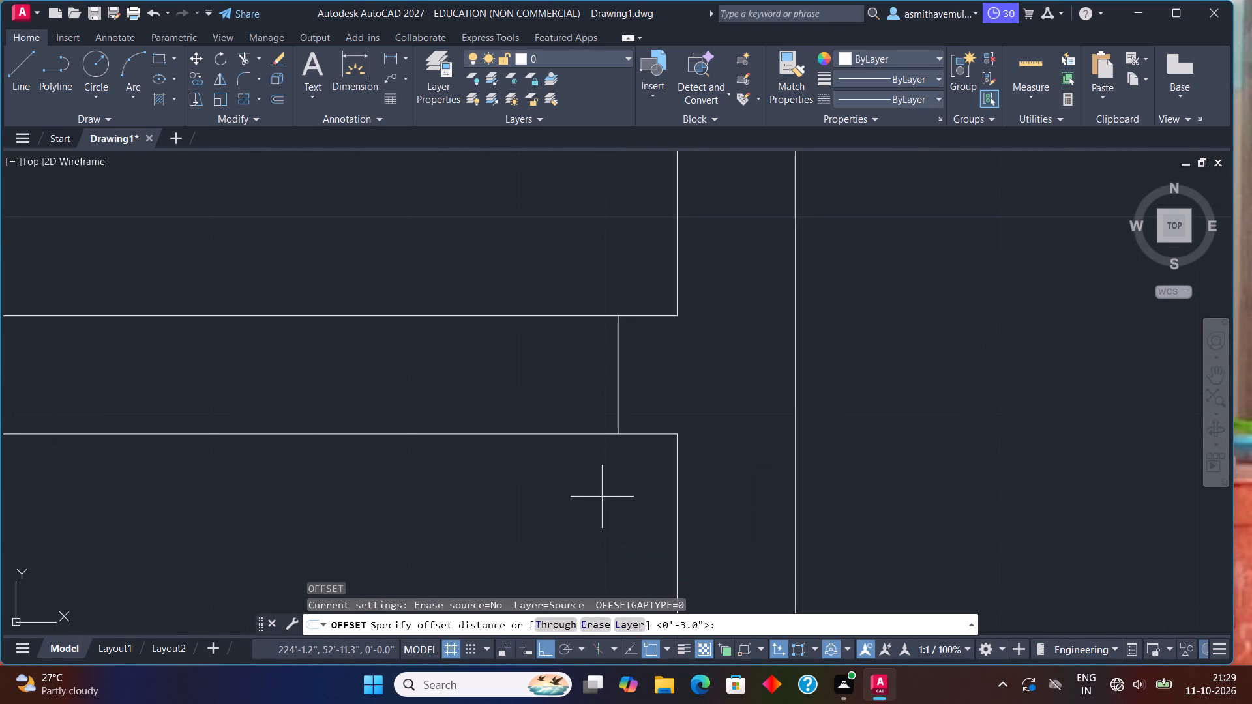
key(shift+quotedbl)
key(Return)
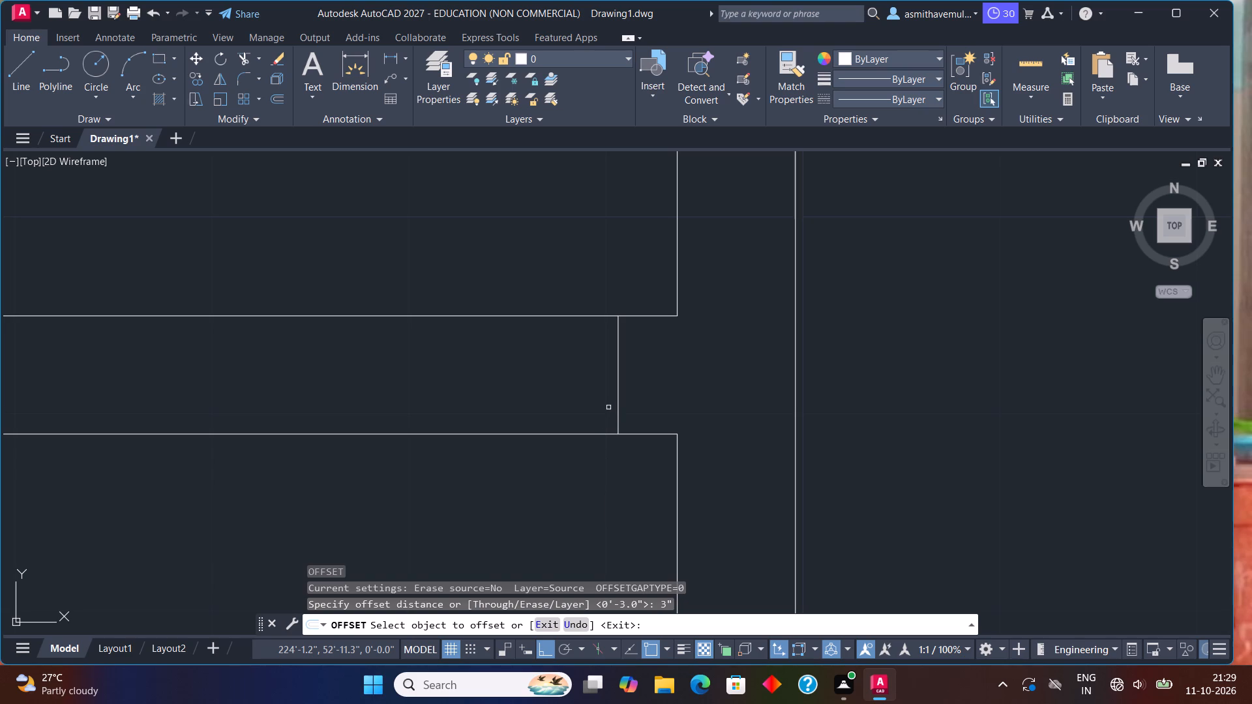
click(618, 396)
click(528, 395)
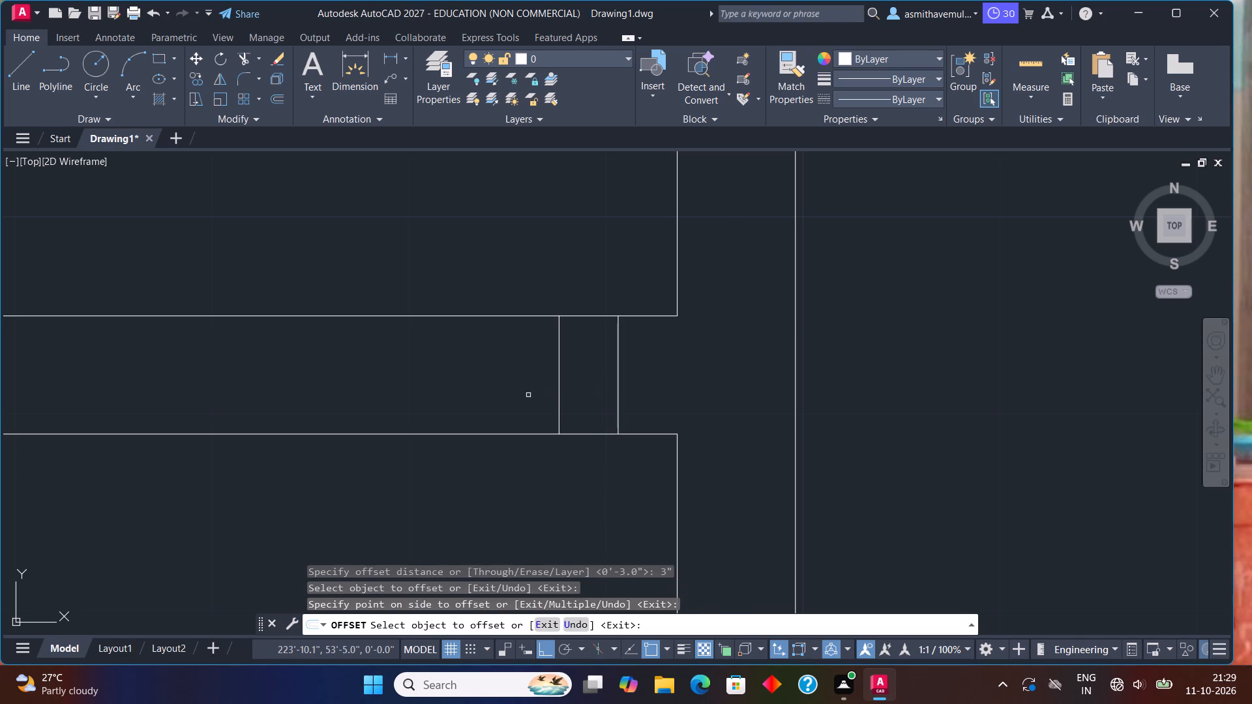
key(Escape)
Offset the left line of that frame piece 3' to the left to set the door opening's width.
scroll(528, 395, down, 2)
middle_drag(576, 392, 643, 394)
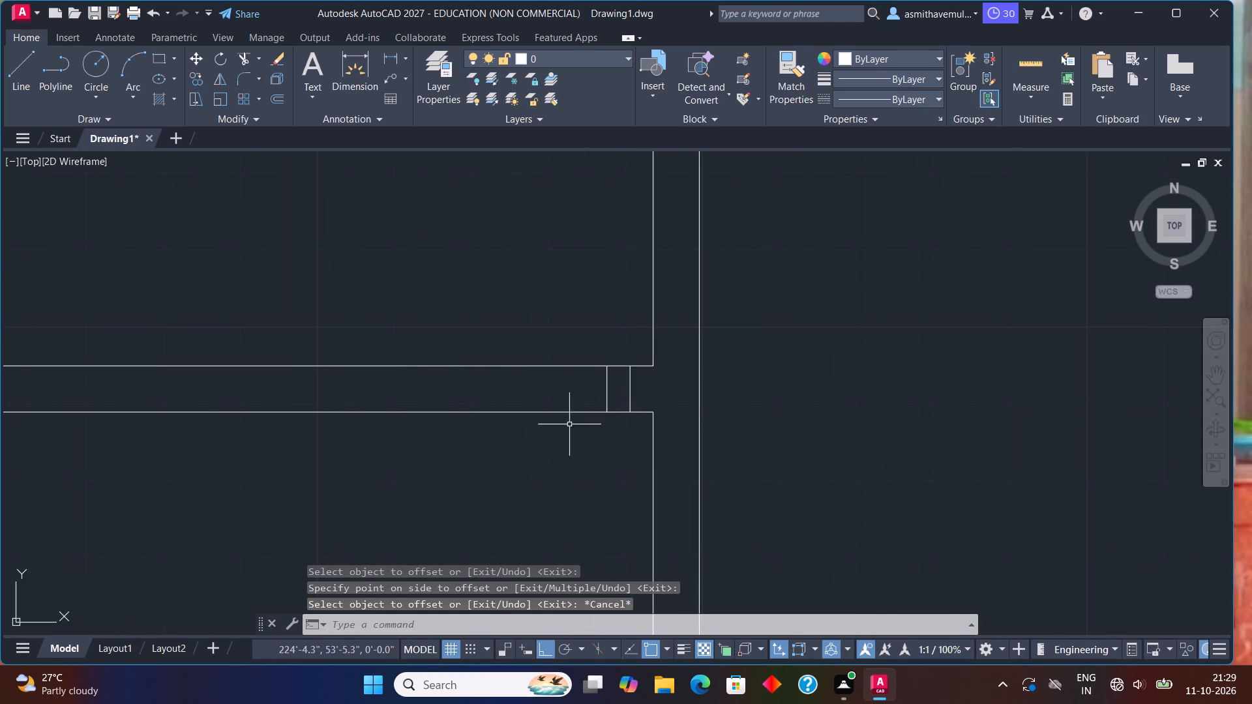
scroll(568, 424, up, 1)
middle_drag(568, 422, 622, 426)
key(o)
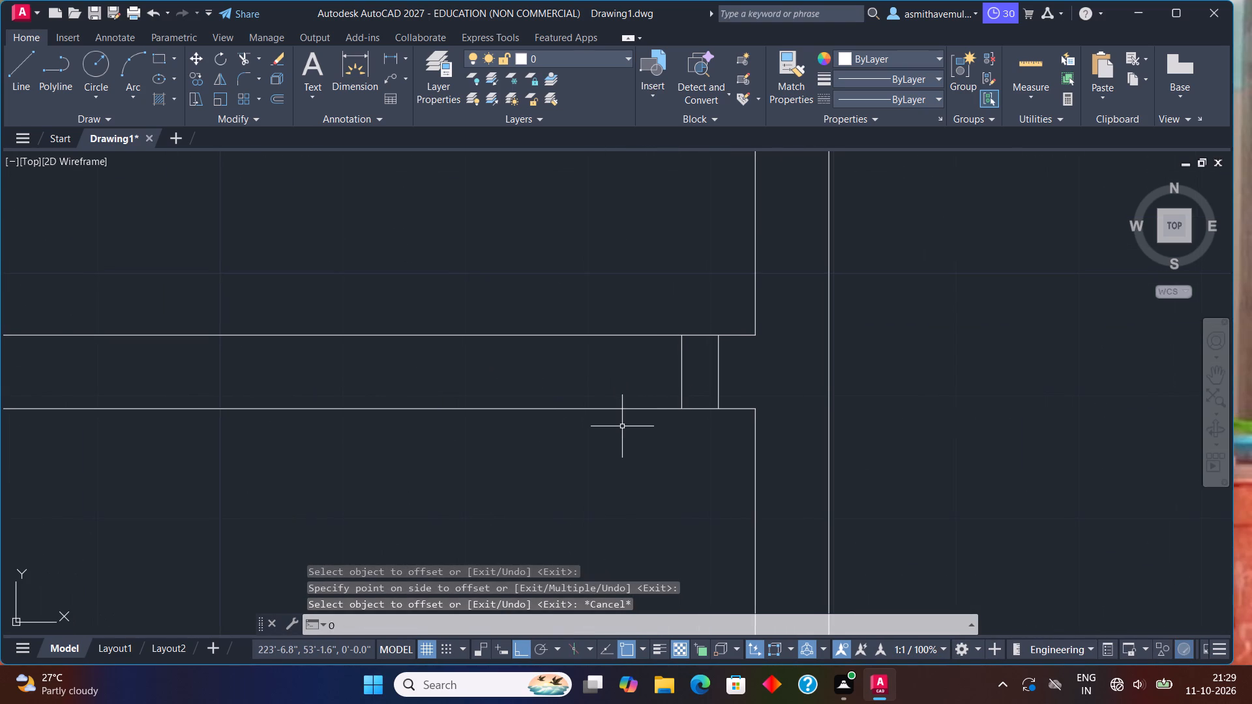
key(Return)
text(3')
key(Return)
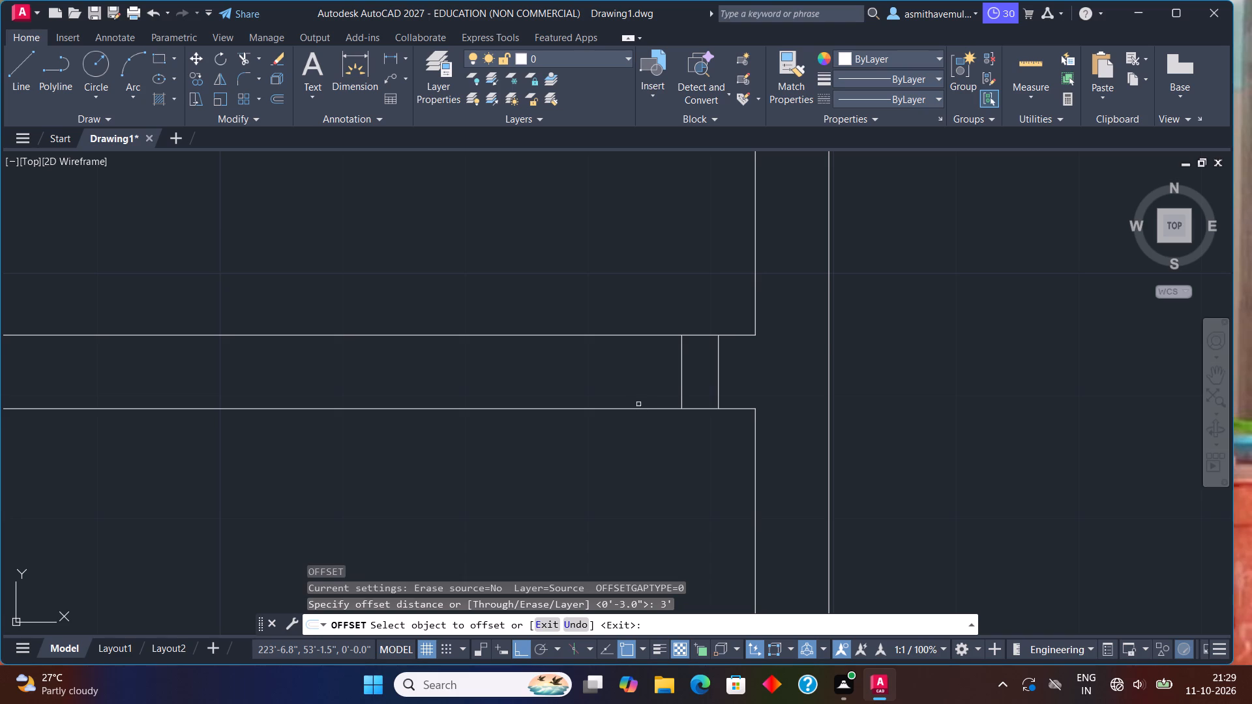
click(683, 383)
click(642, 389)
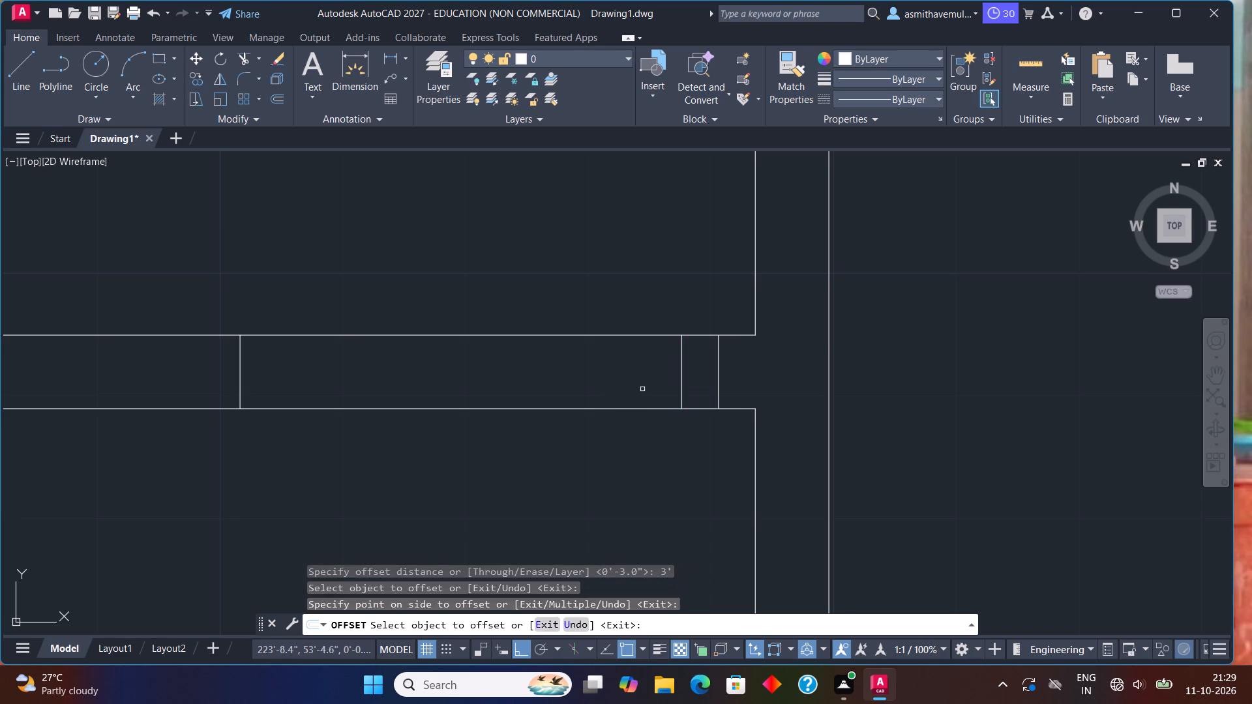
key(Escape)
Offset the line at the opening's left end another 3" to the left for the second frame piece.
key(o)
key(Return)
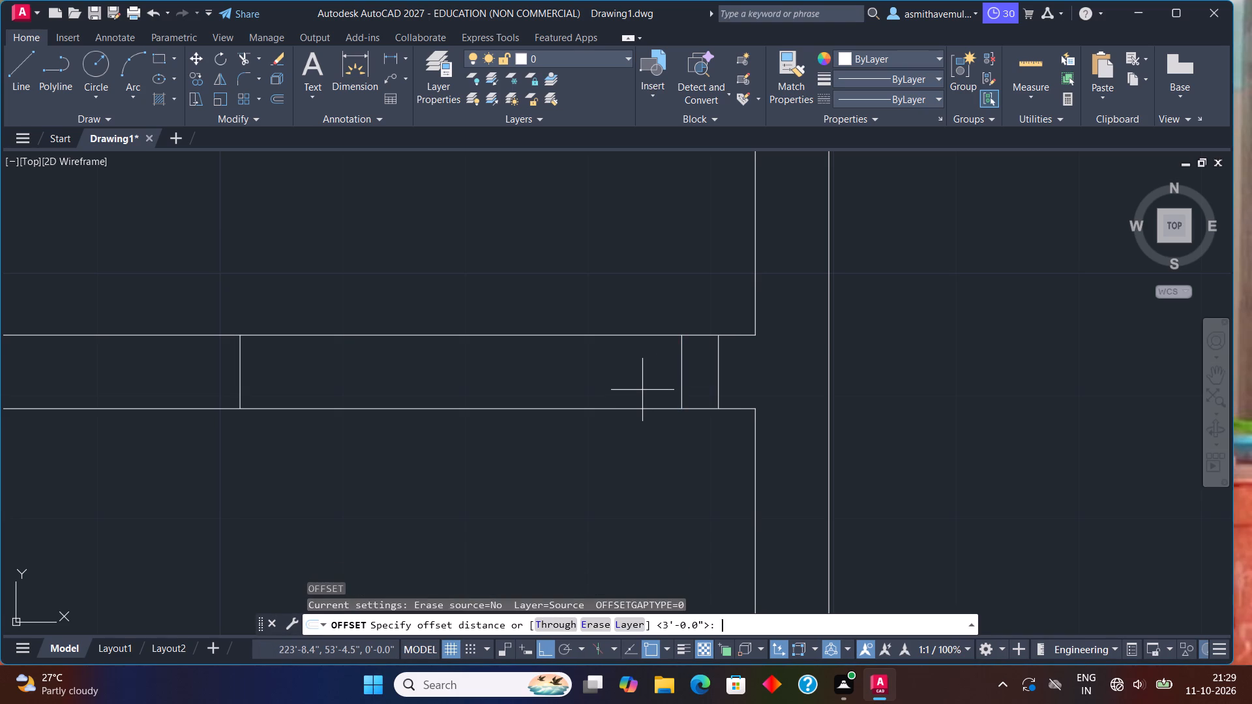
key(3)
key(shift+quotedbl)
key(Return)
click(240, 381)
click(127, 381)
key(Escape)
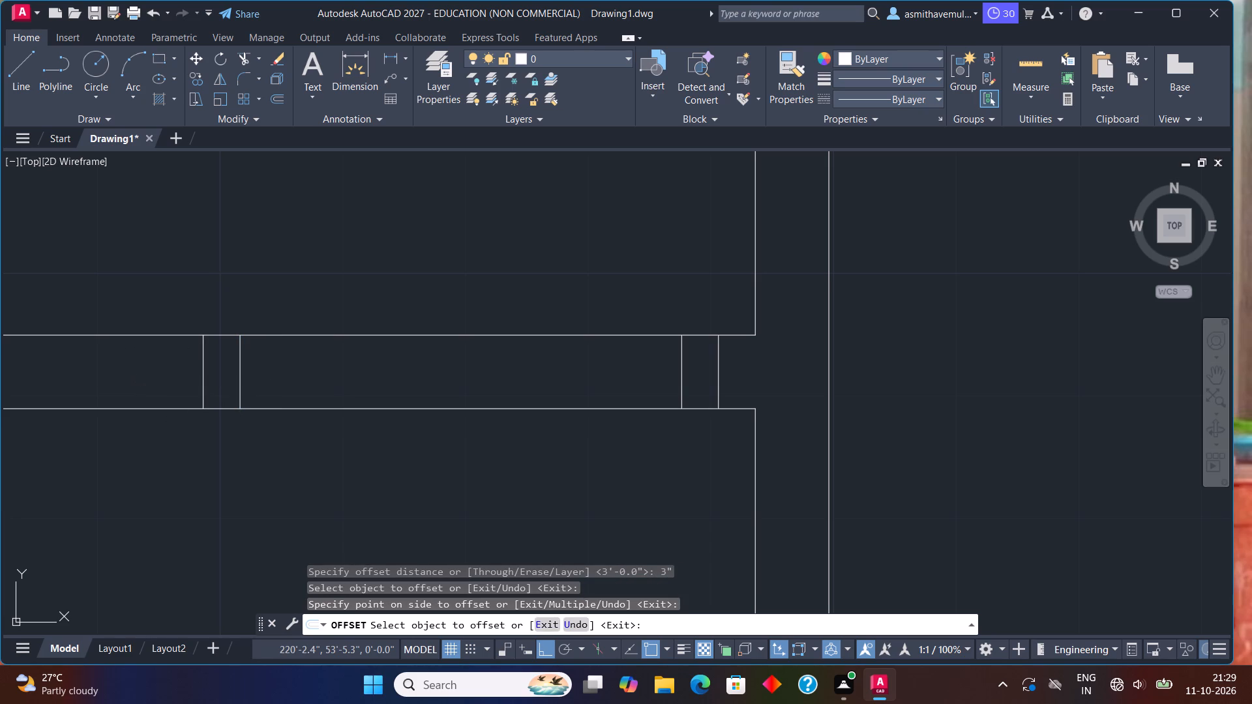
Trim both horizontal partition lines between the two frame pieces to open the 3' doorway.
text(TRI)
key(m)
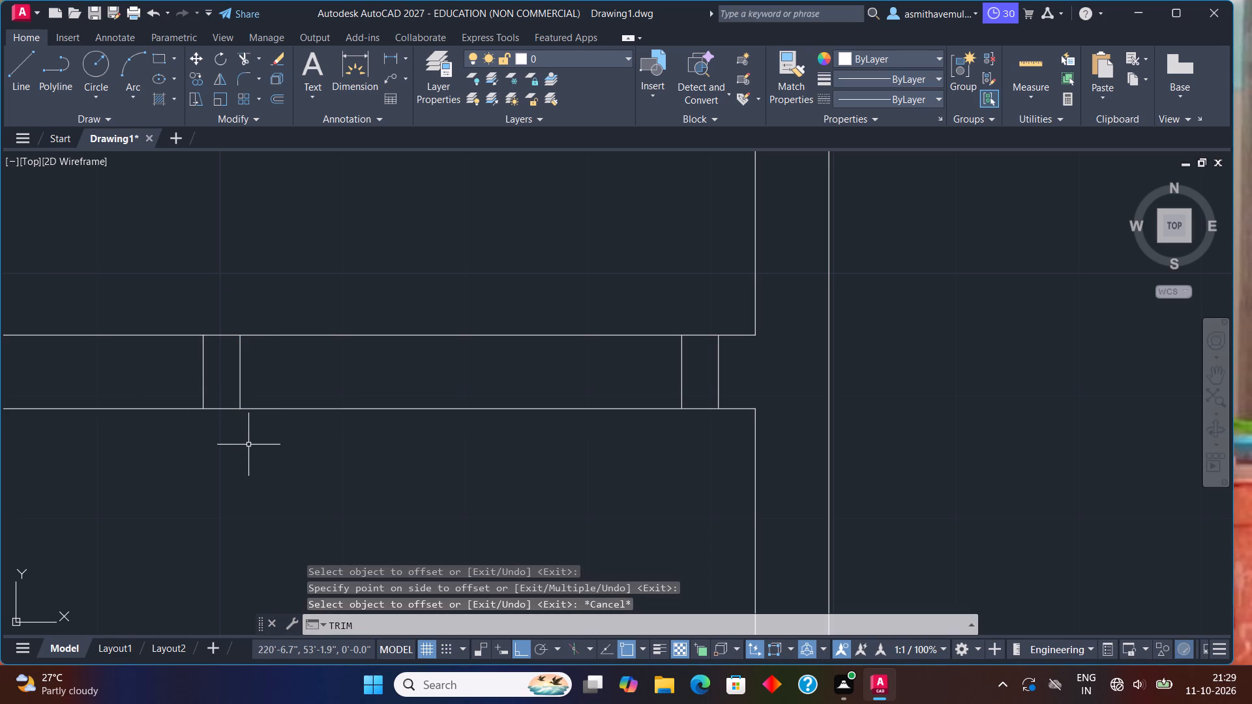
key(Return)
drag(304, 458, 359, 332)
scroll(369, 302, down, 1)
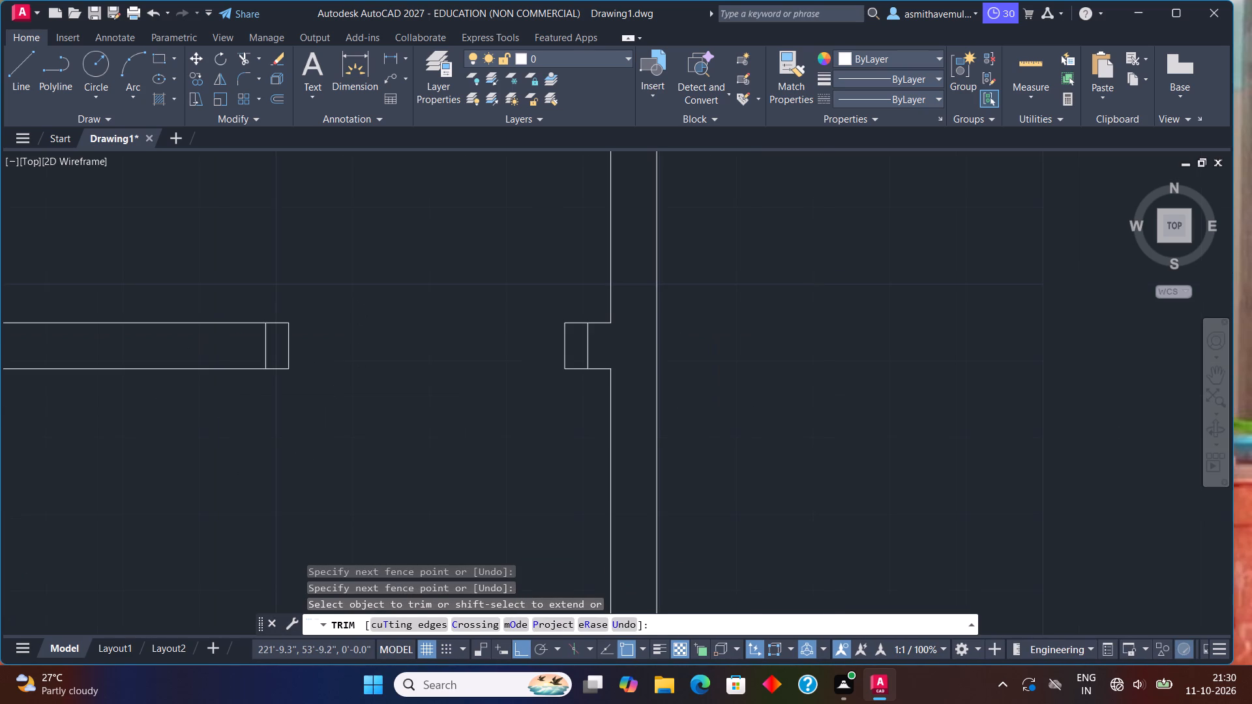
key(Escape)
Draw a 3" by 3' door leaf rectangle from the right frame's upper-left corner, extending up and left into the room above.
middle_drag(371, 304, 451, 438)
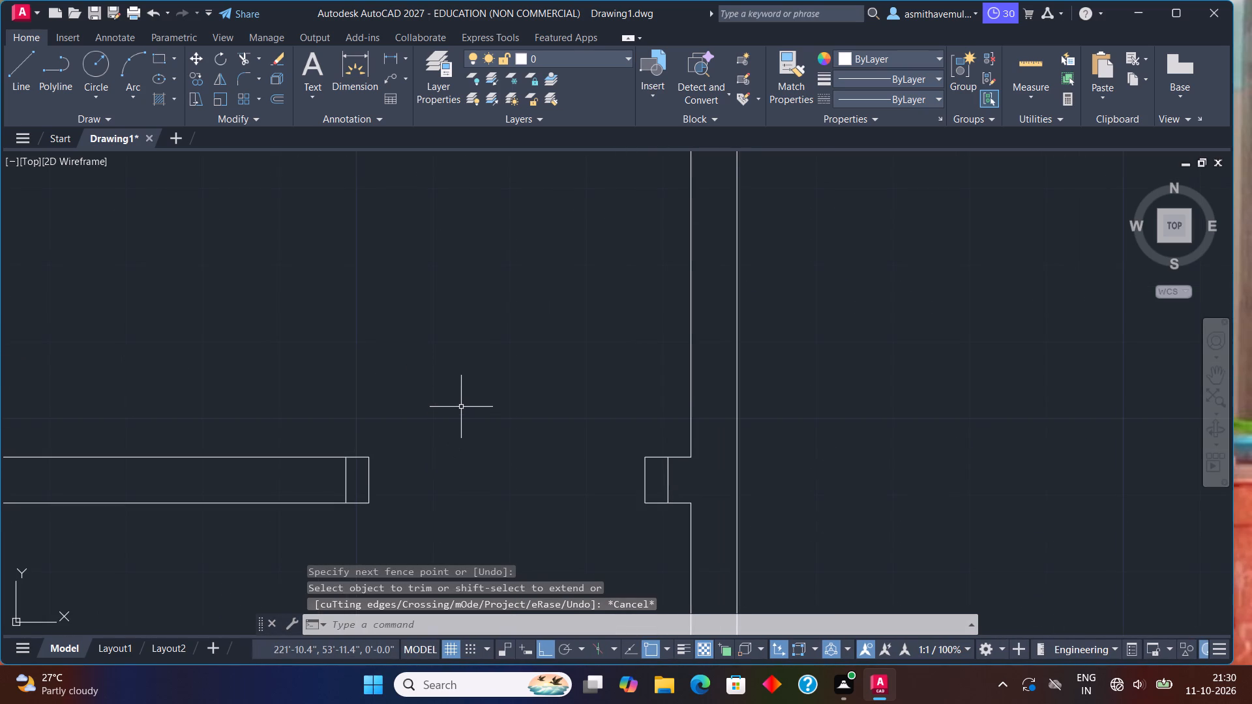
key(r)
text(EC)
key(Return)
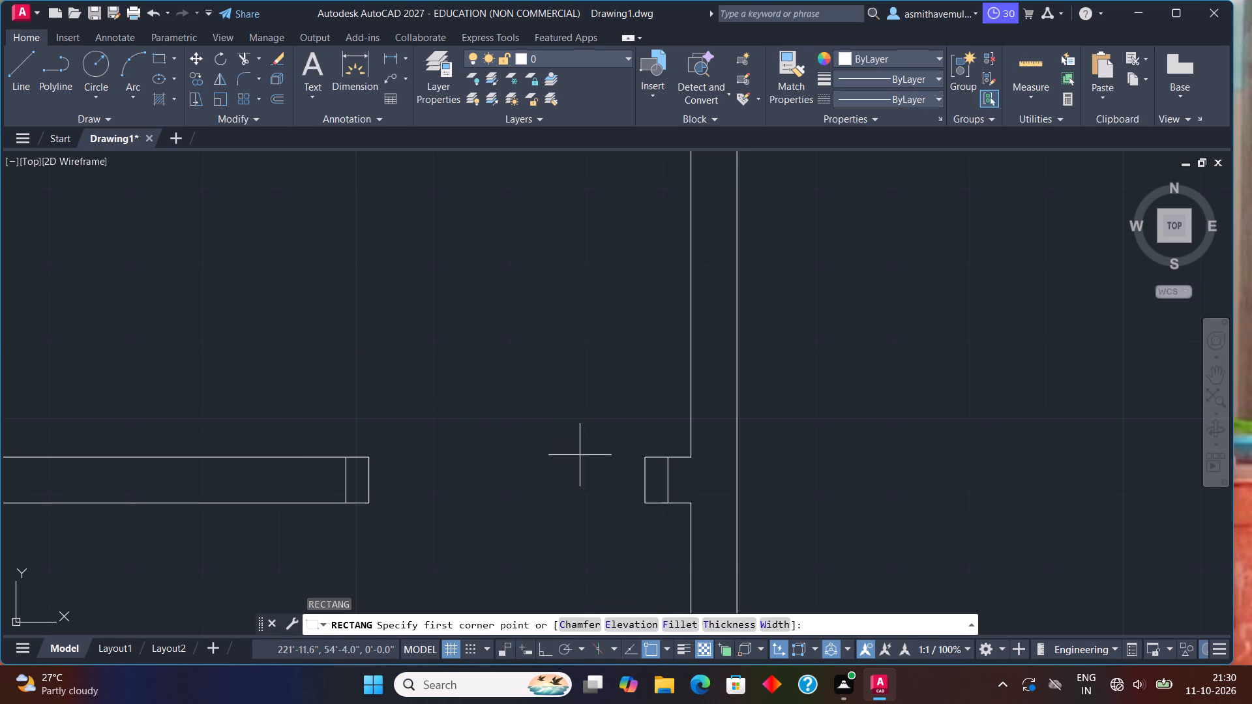
drag(645, 460, 639, 459)
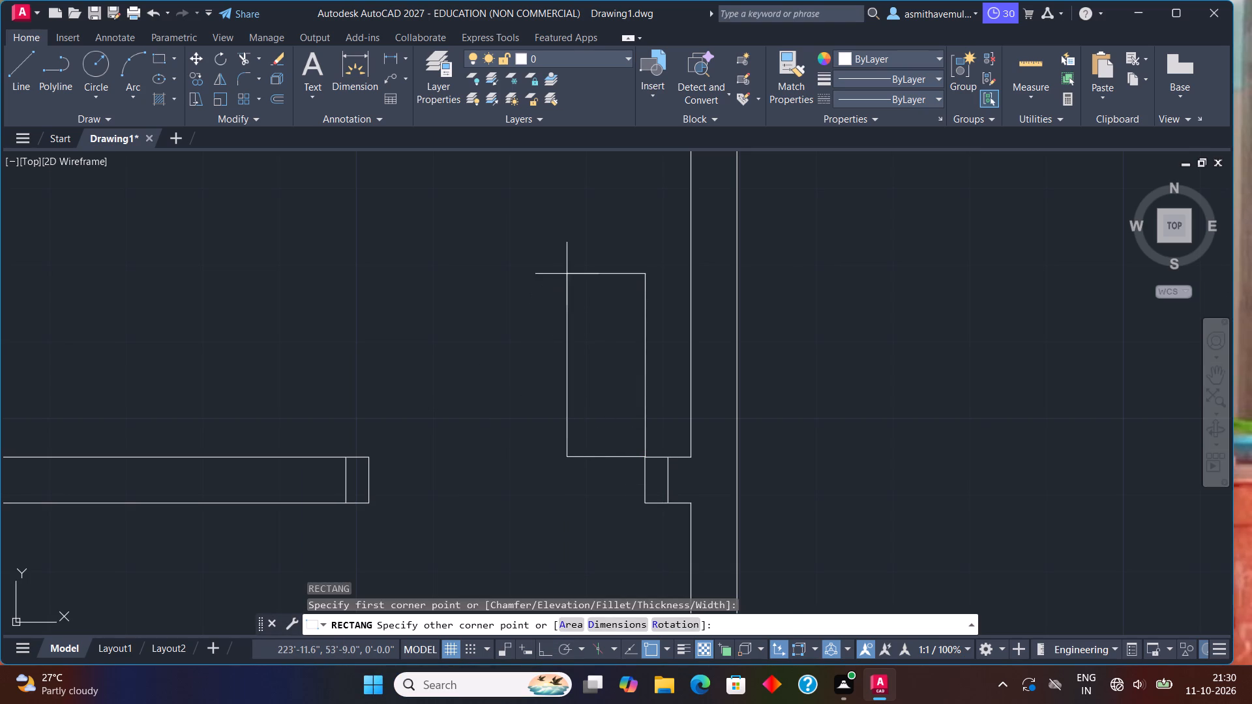
key(d)
key(Return)
text(3")
key(Return)
text(3')
key(Return)
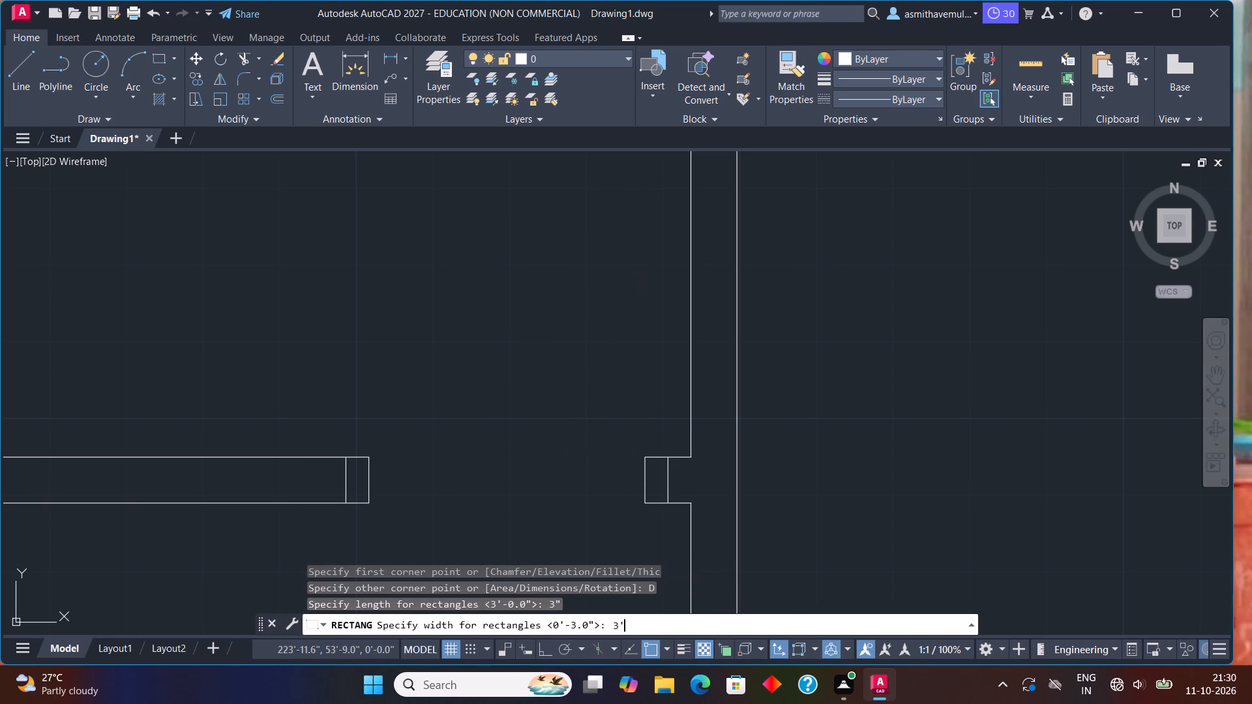
click(567, 251)
Draw the door swing as a three-point arc from the leaf's top-right corner through its top-left corner to the left frame's upper-right corner.
key(a)
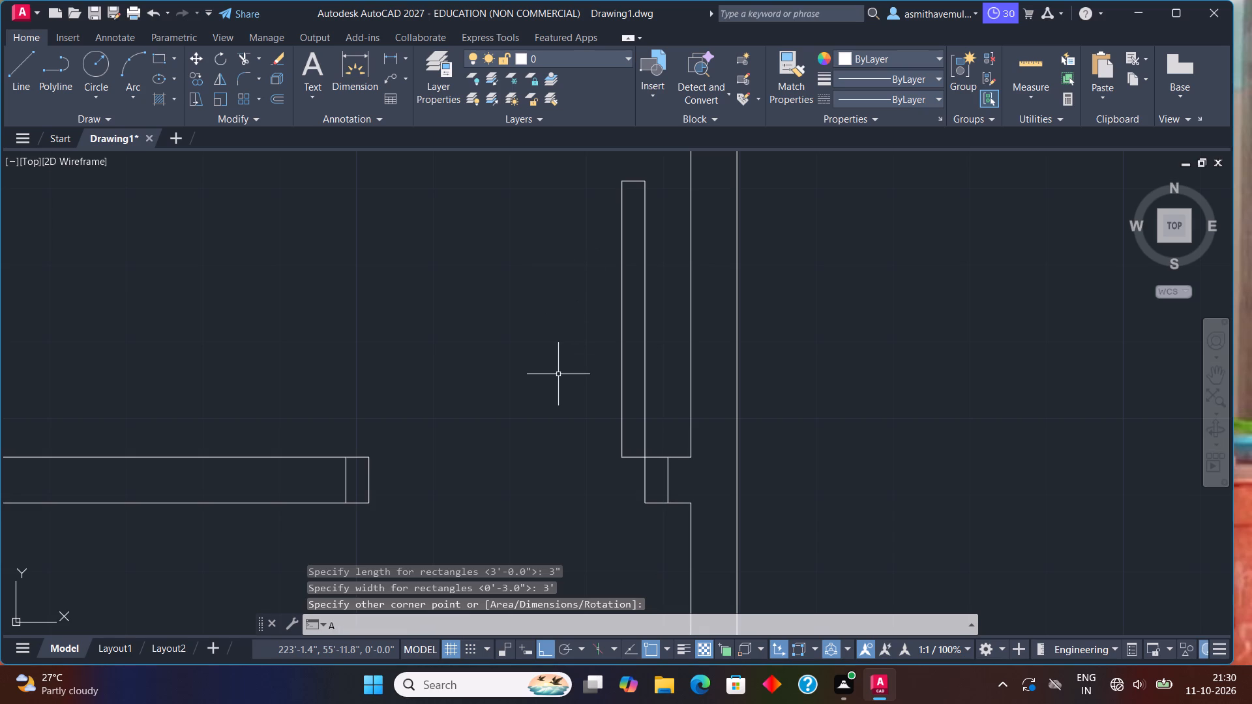
text(RC)
key(Return)
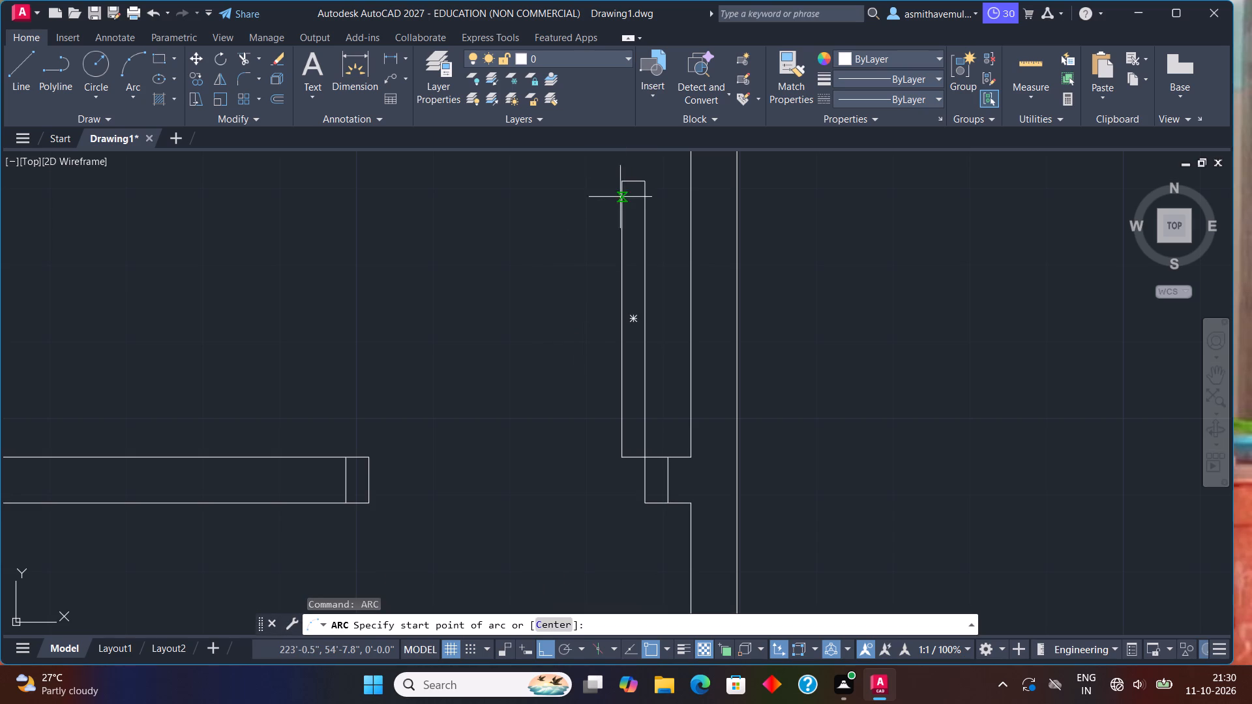
middle_drag(619, 201, 668, 330)
click(692, 311)
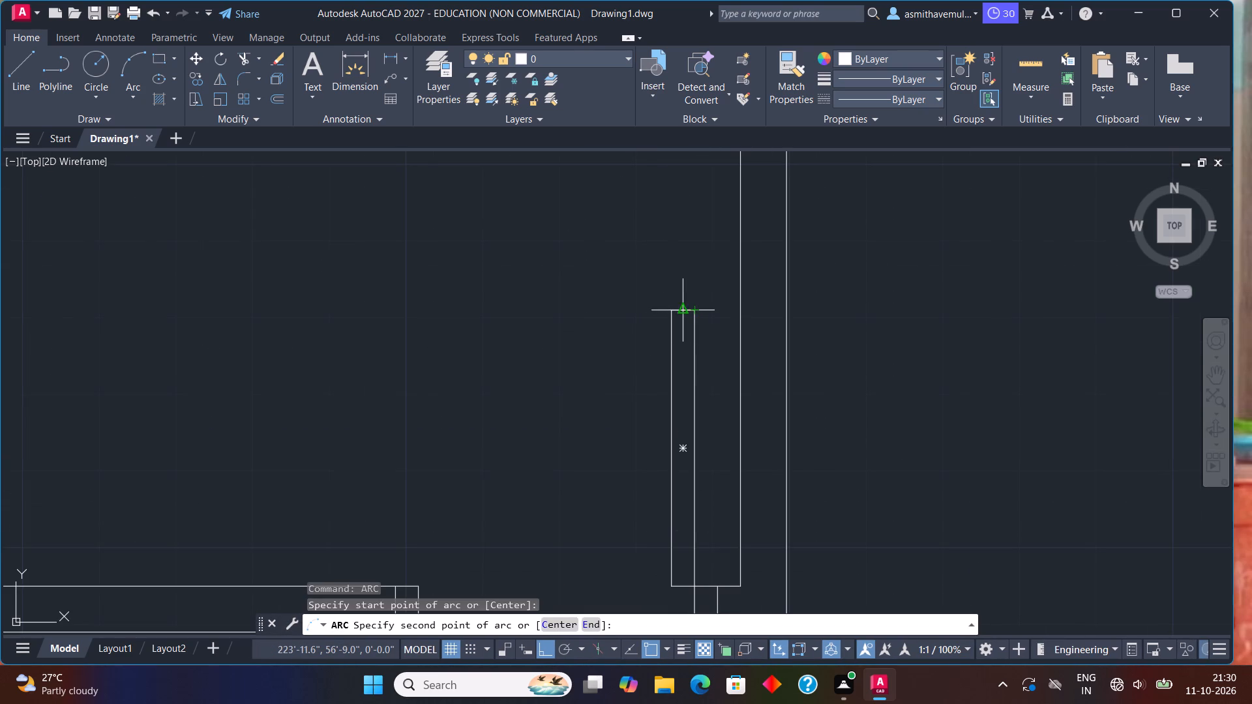
click(671, 311)
scroll(613, 341, down, 2)
middle_drag(597, 370, 597, 314)
scroll(587, 337, up, 1)
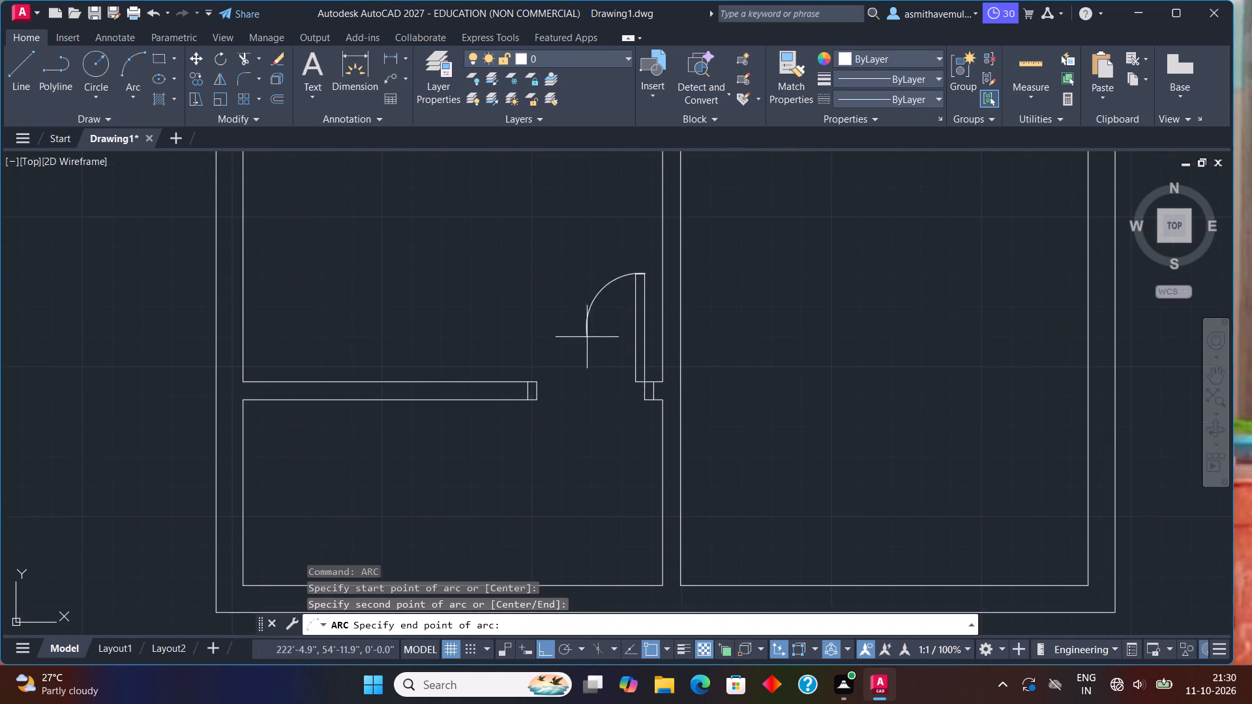
click(505, 406)
scroll(572, 353, down, 2)
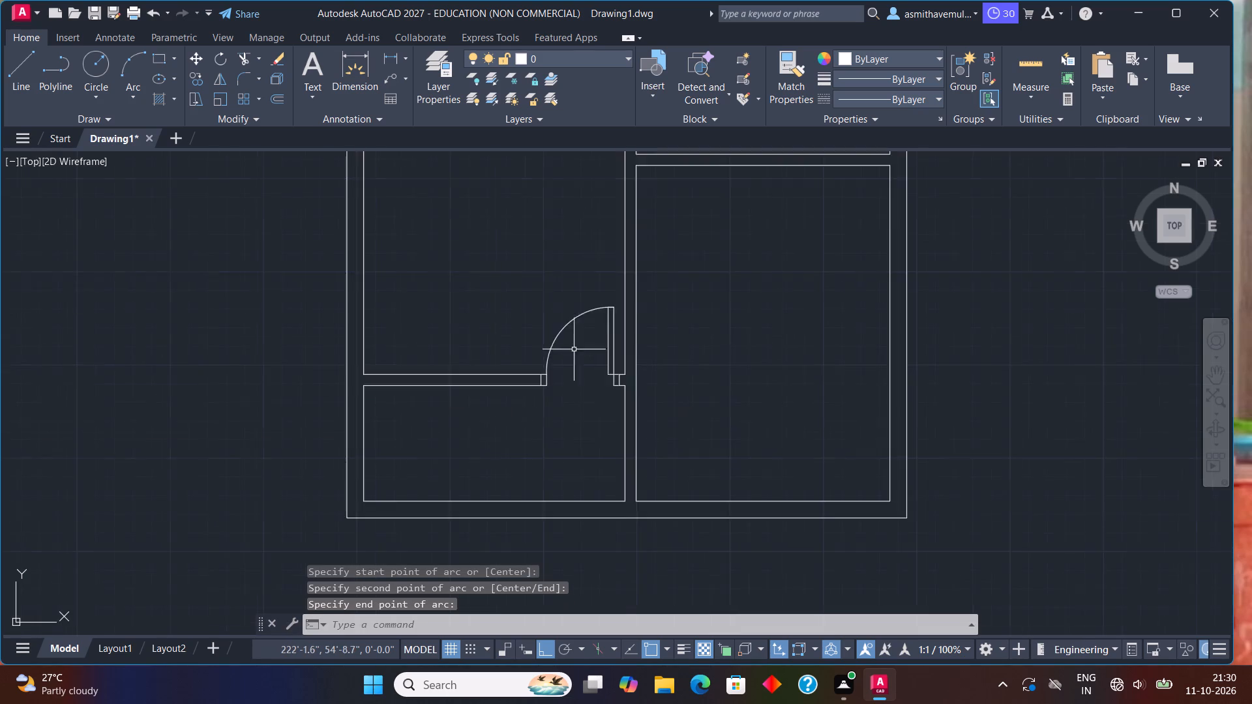
Offset the middle right-hand room's inner right wall line 4' to the left, into the room.
scroll(574, 349, down, 1)
middle_drag(702, 333, 652, 602)
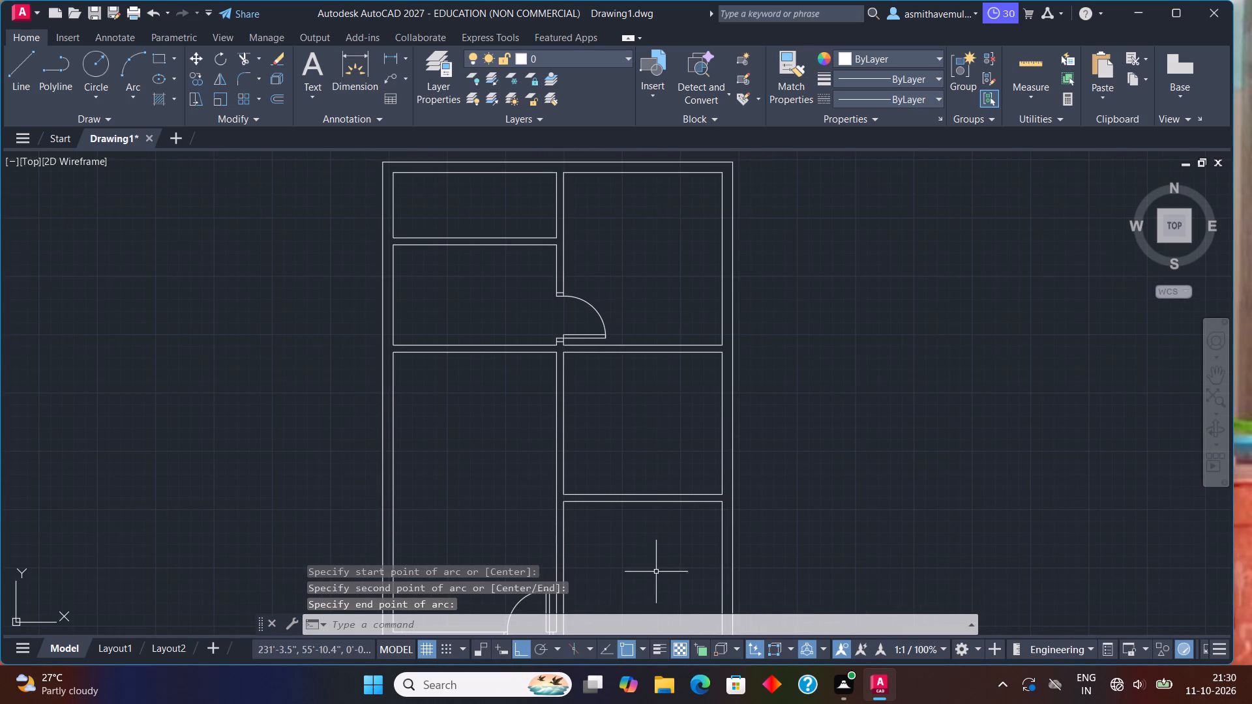
scroll(678, 448, up, 1)
middle_drag(676, 443, 647, 411)
key(o)
key(Return)
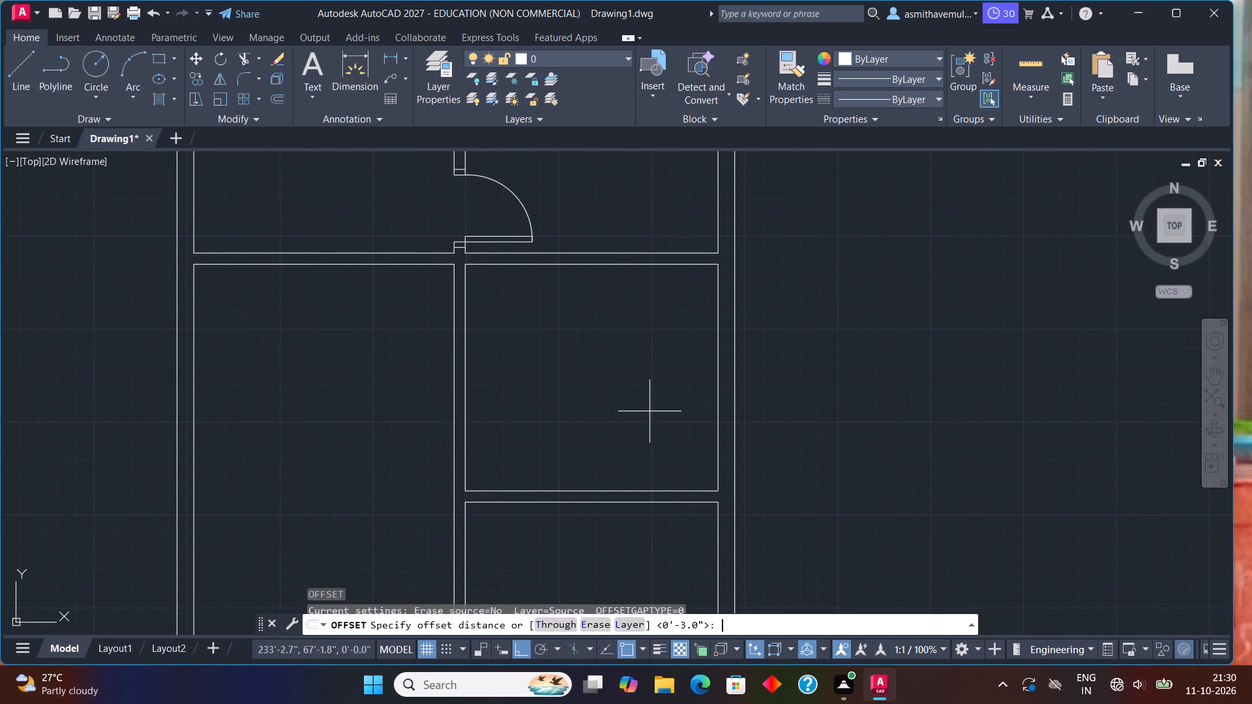
text(4')
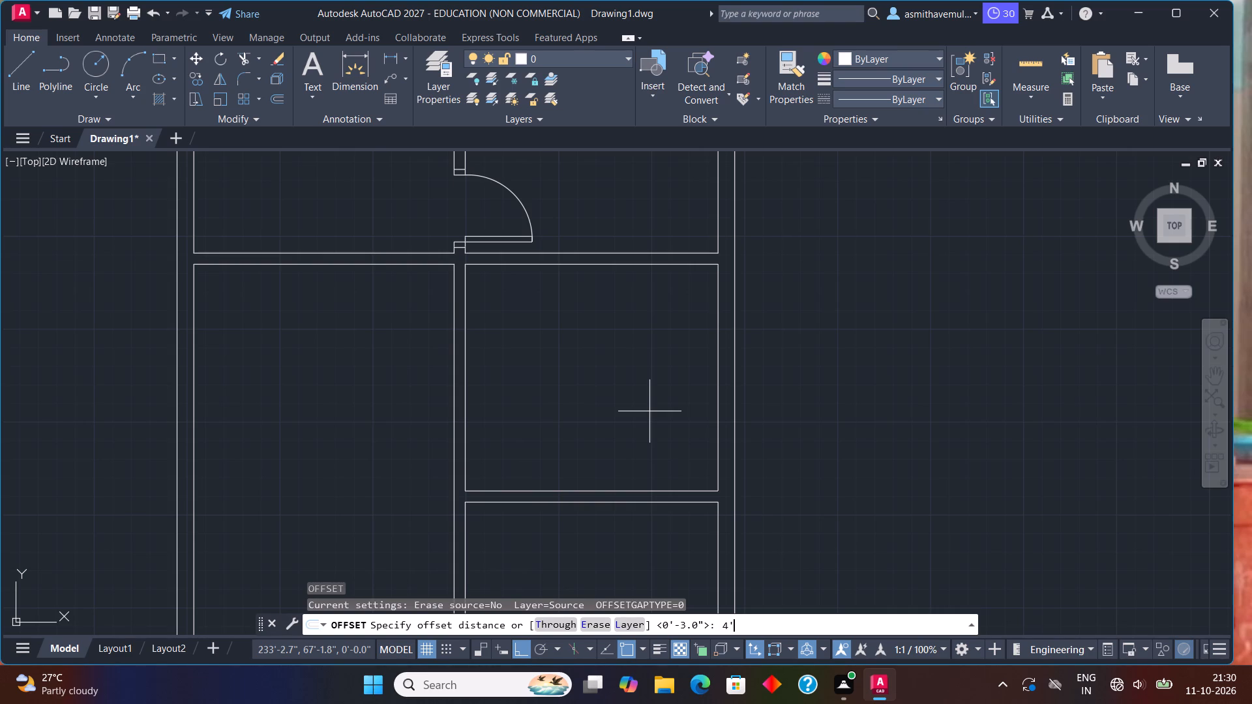
key(Return)
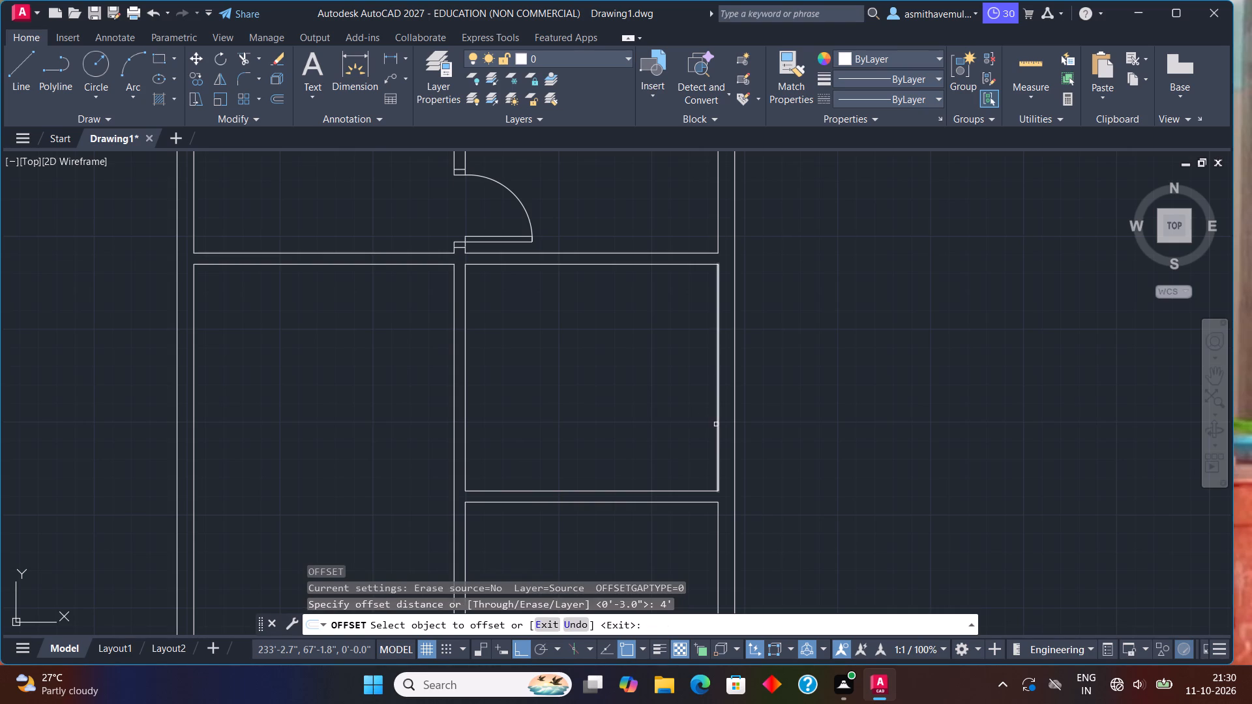
click(717, 425)
click(665, 428)
key(Escape)
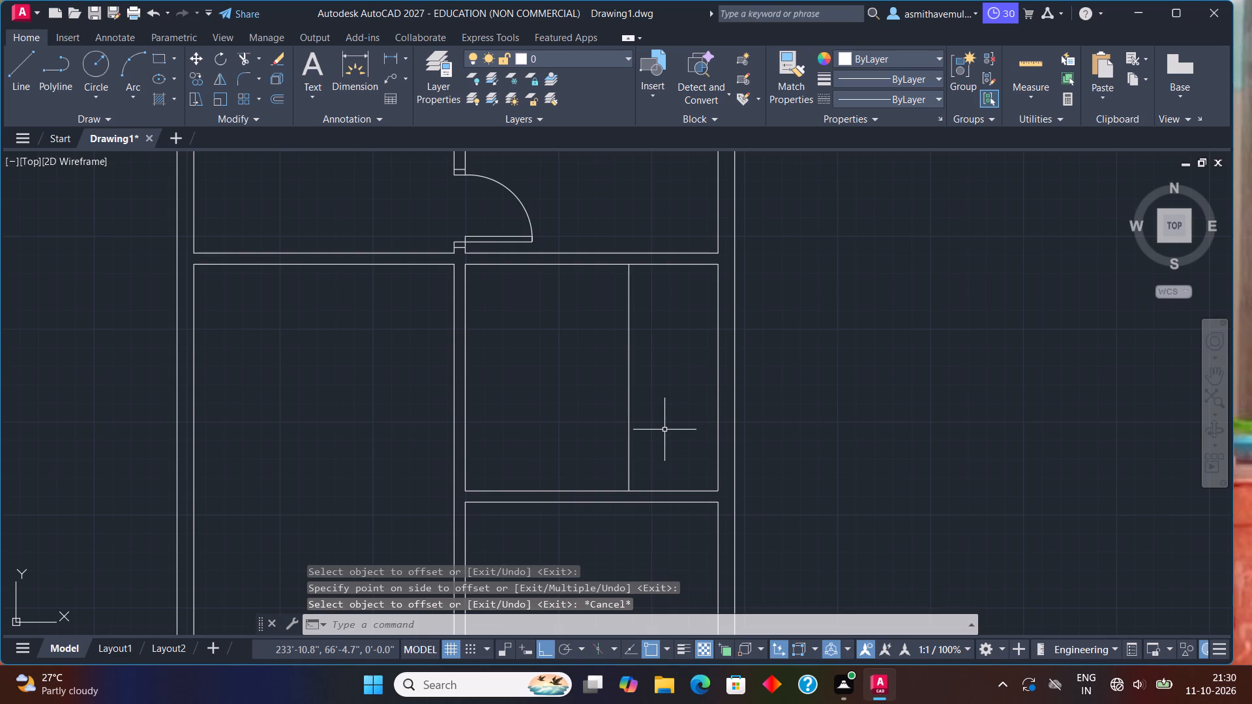
Offset the new vertical line 6" to the left to form the partition's second face.
key(o)
key(Return)
text(6")
key(Return)
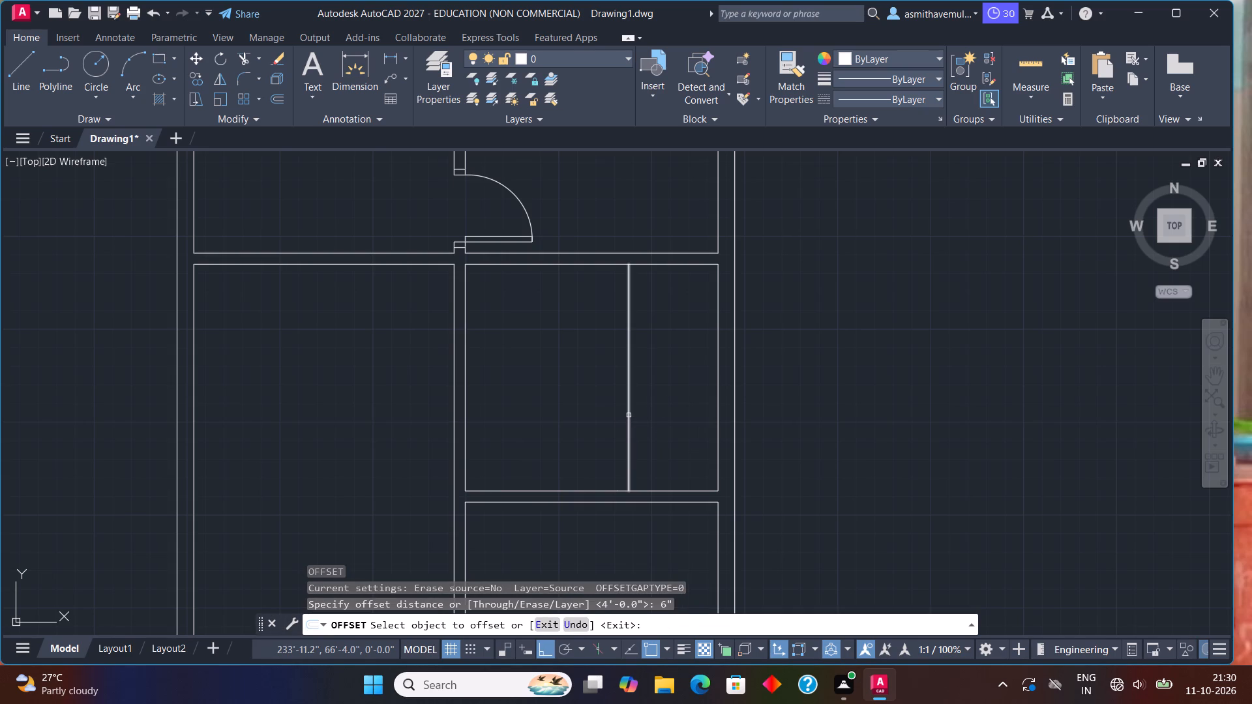
click(629, 415)
click(569, 414)
key(Escape)
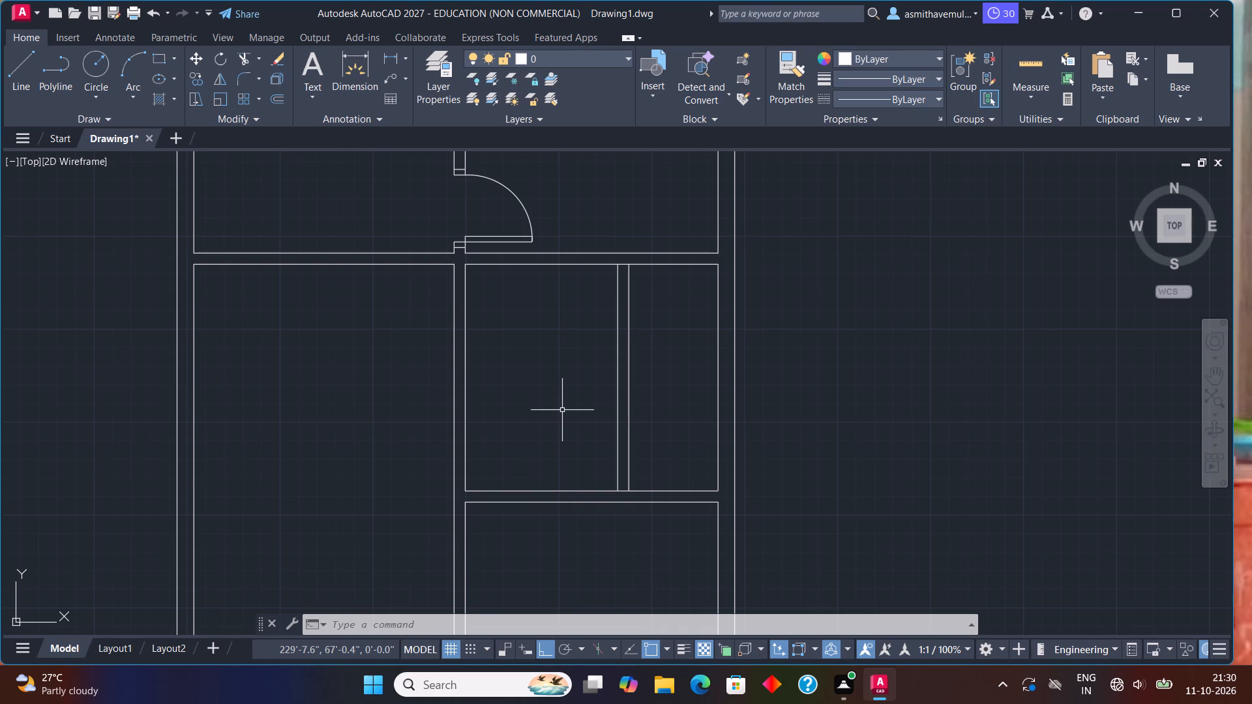
Trim the horizontal wall lines between the new partition's two faces at its upper and lower ends.
text(TRIM)
key(Return)
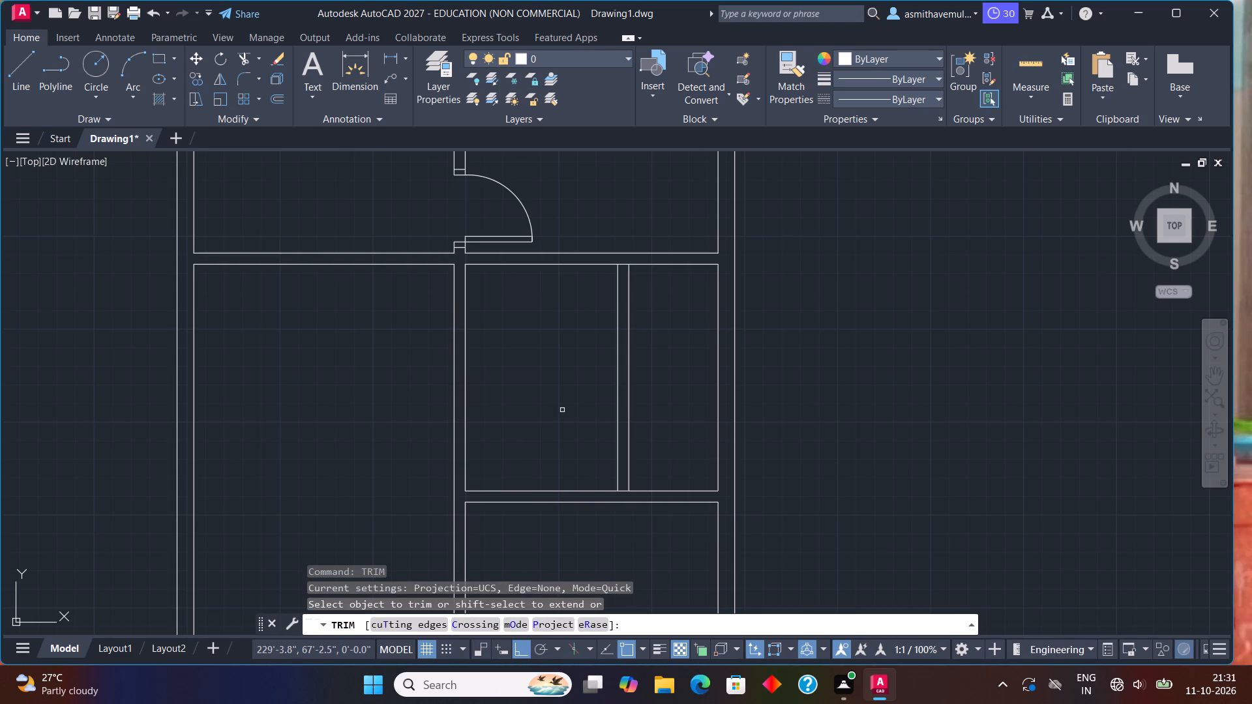
scroll(558, 316, up, 1)
scroll(649, 242, up, 1)
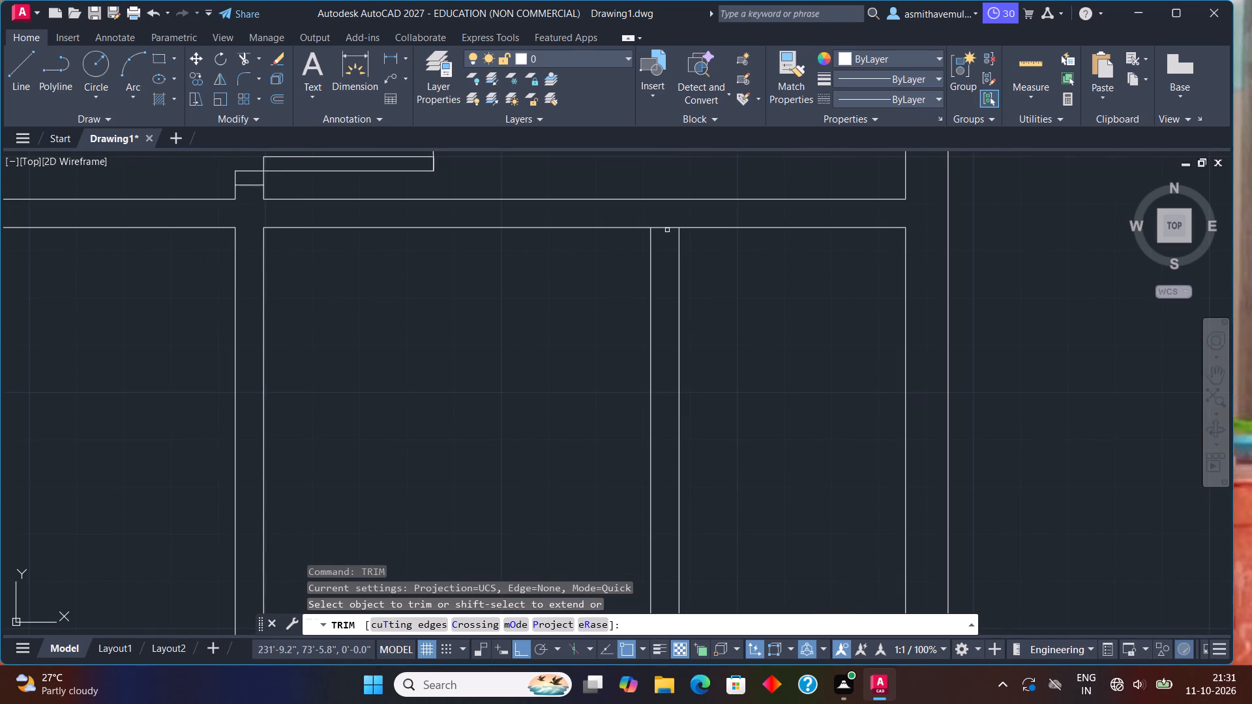
click(669, 227)
scroll(717, 282, down, 2)
middle_drag(814, 397, 794, 320)
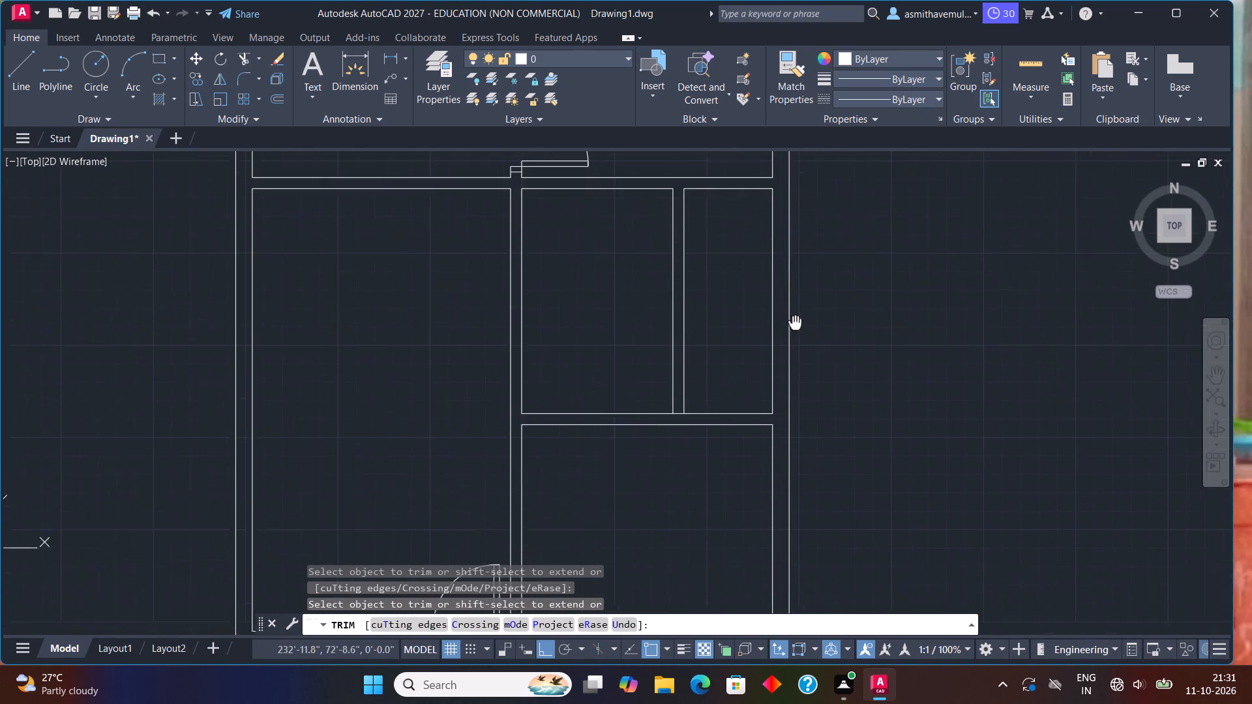
middle_drag(794, 320, 787, 302)
scroll(714, 525, up, 2)
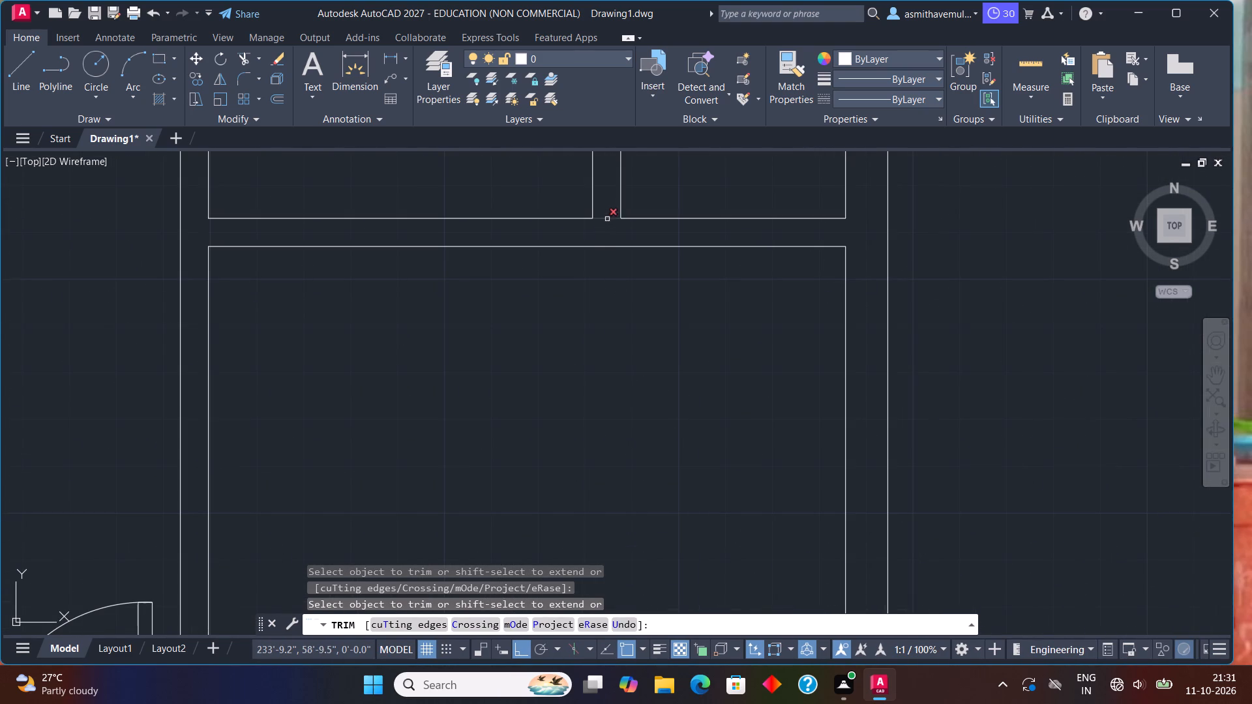
click(608, 216)
scroll(617, 286, down, 1)
middle_drag(620, 301, 653, 517)
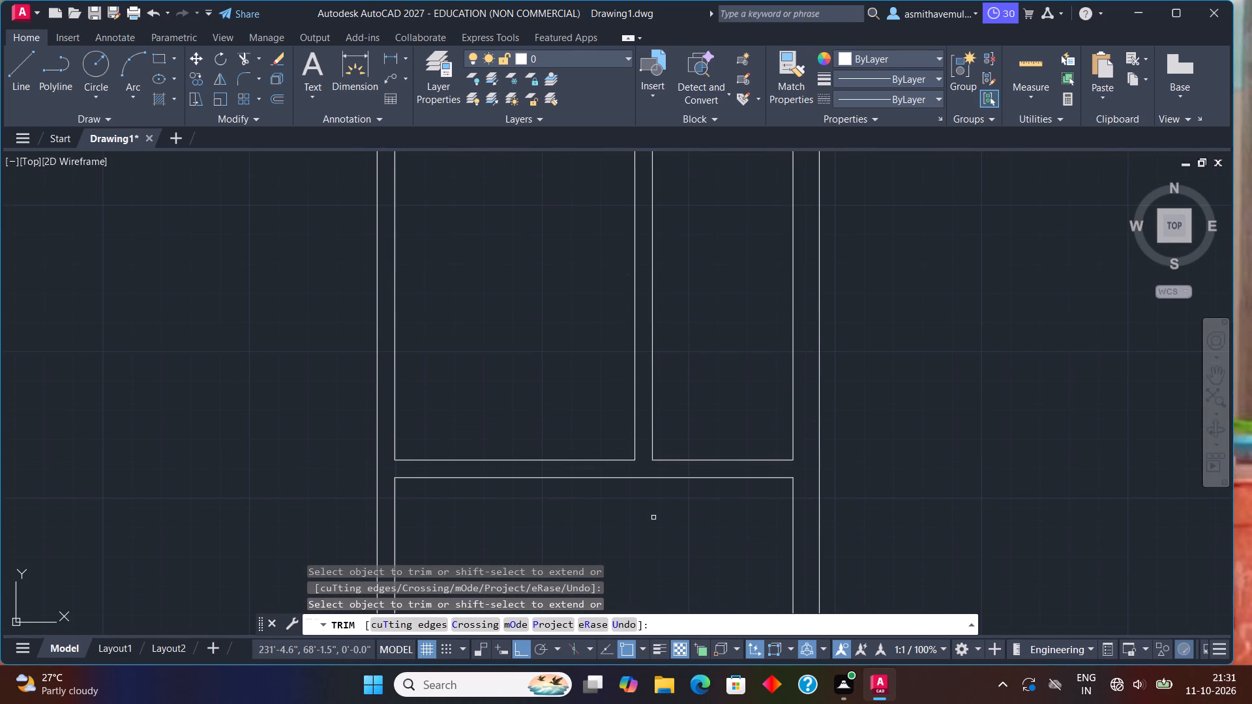
key(Escape)
Draw a line across the new partition 3" above its lower end, from the right face to the left face.
key(l)
key(Return)
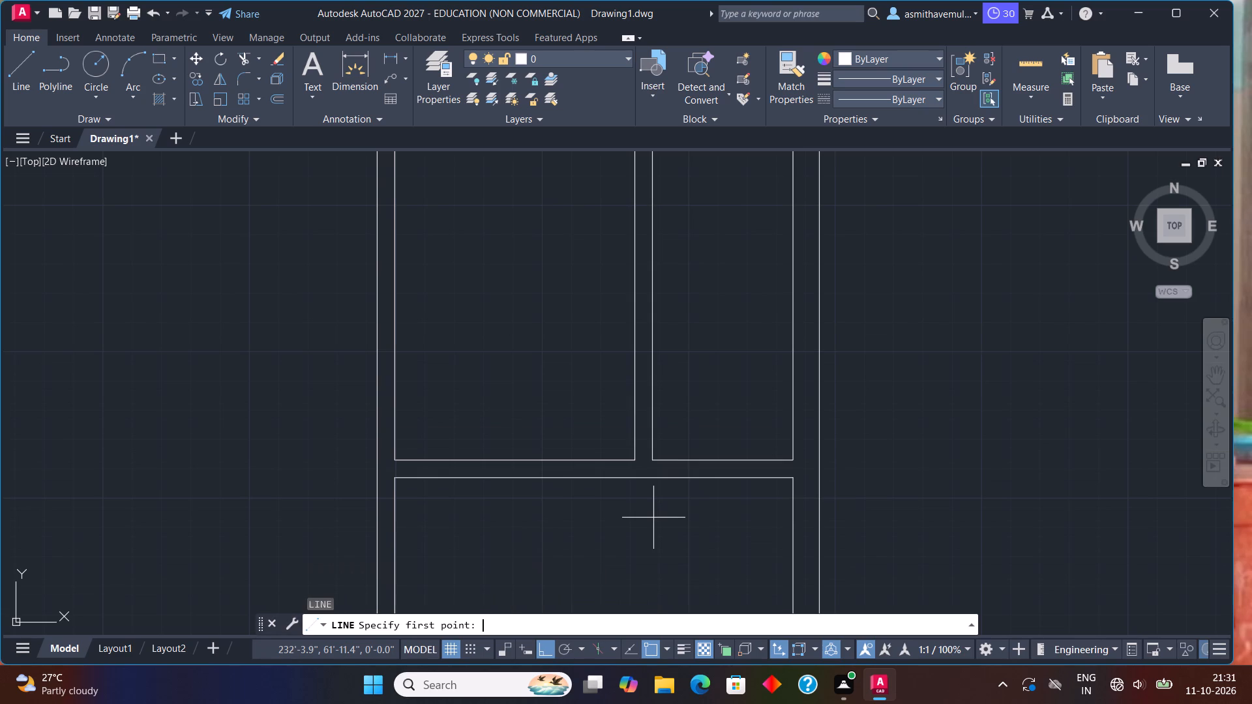
text(FROM)
key(Return)
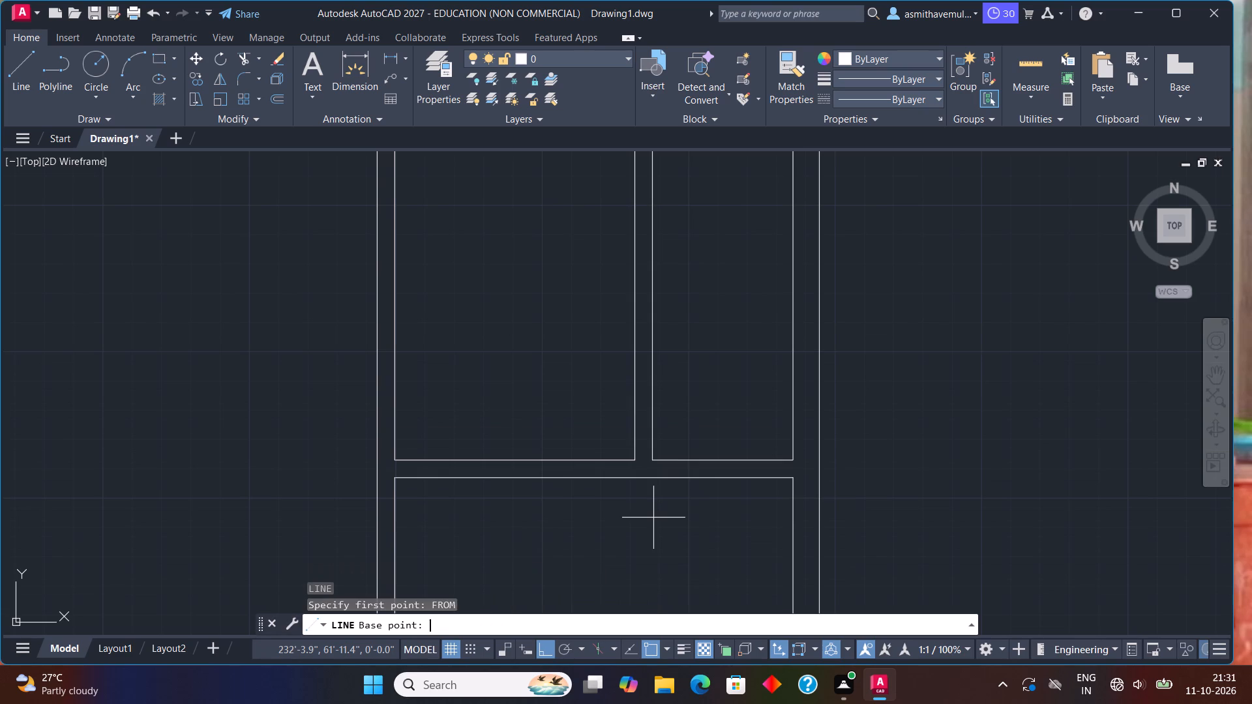
click(653, 455)
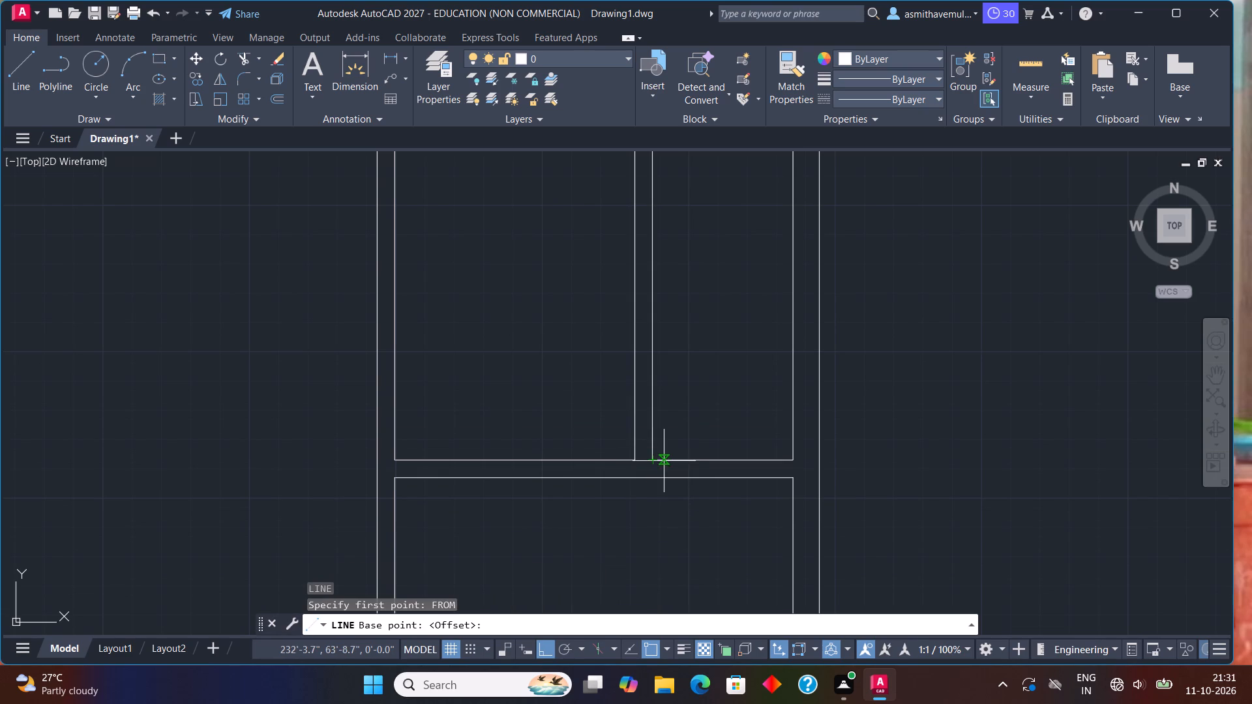
text(@0,3)
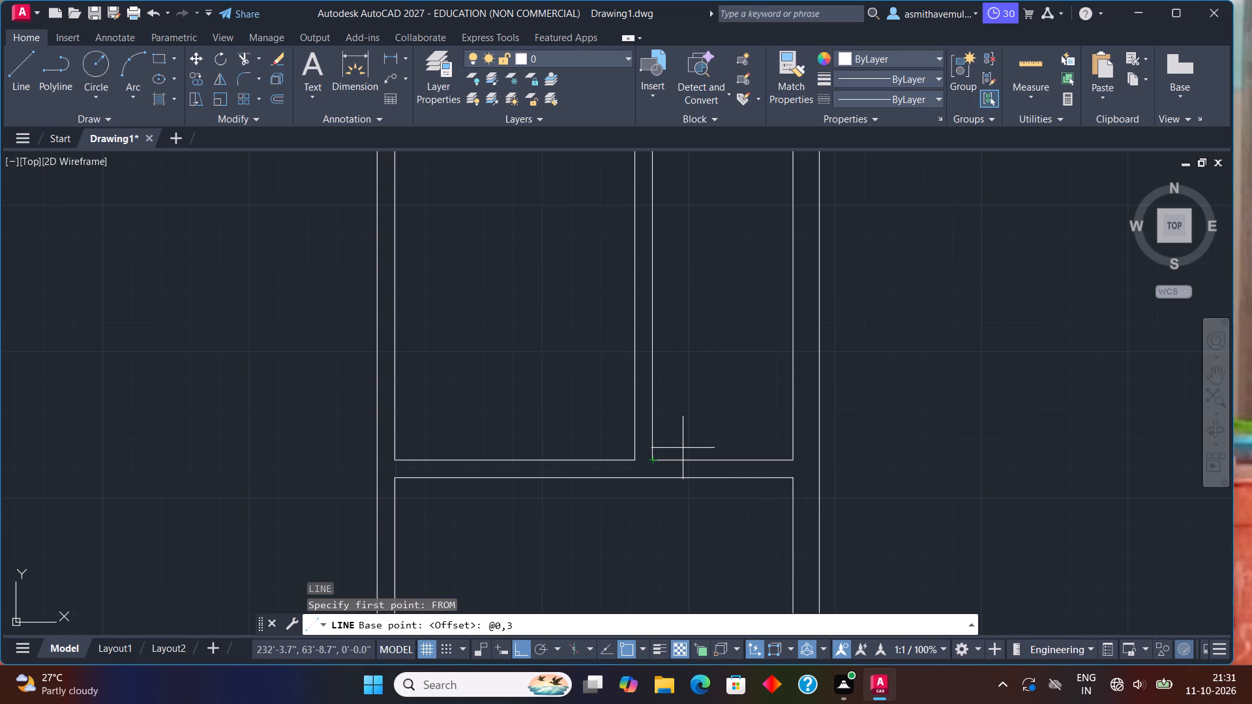
key(shift+quotedbl)
key(Return)
scroll(508, 487, up, 1)
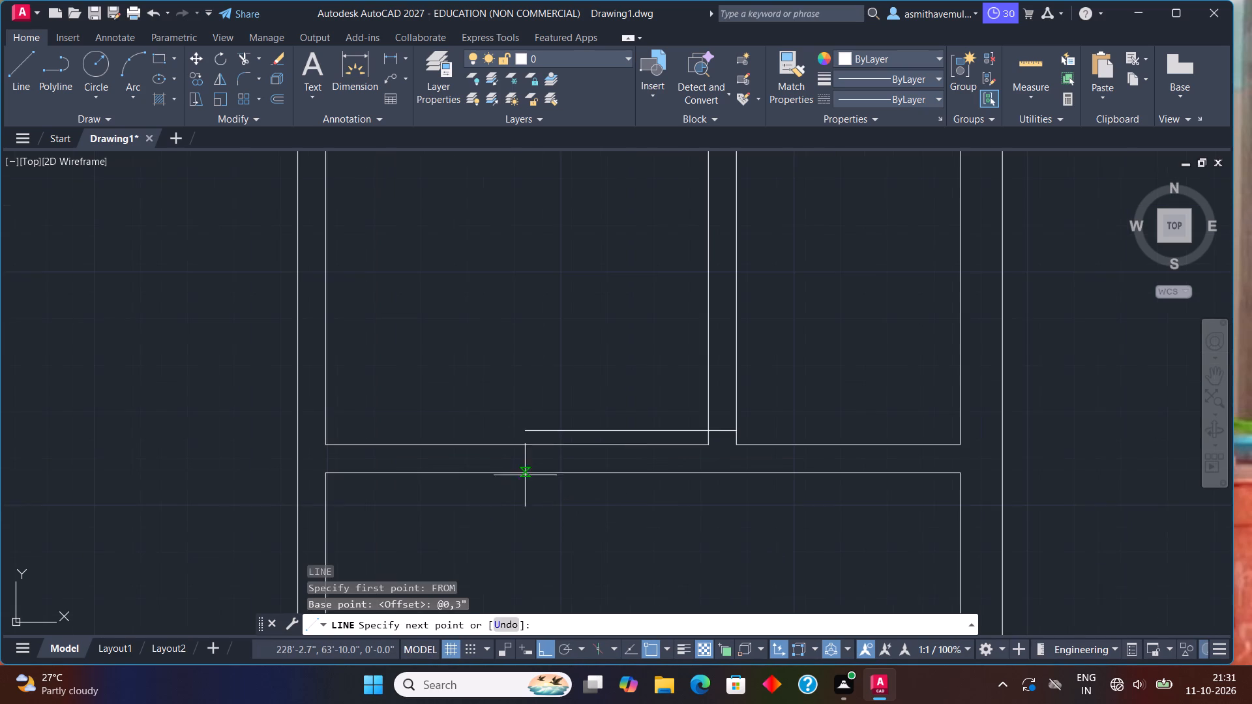
click(711, 432)
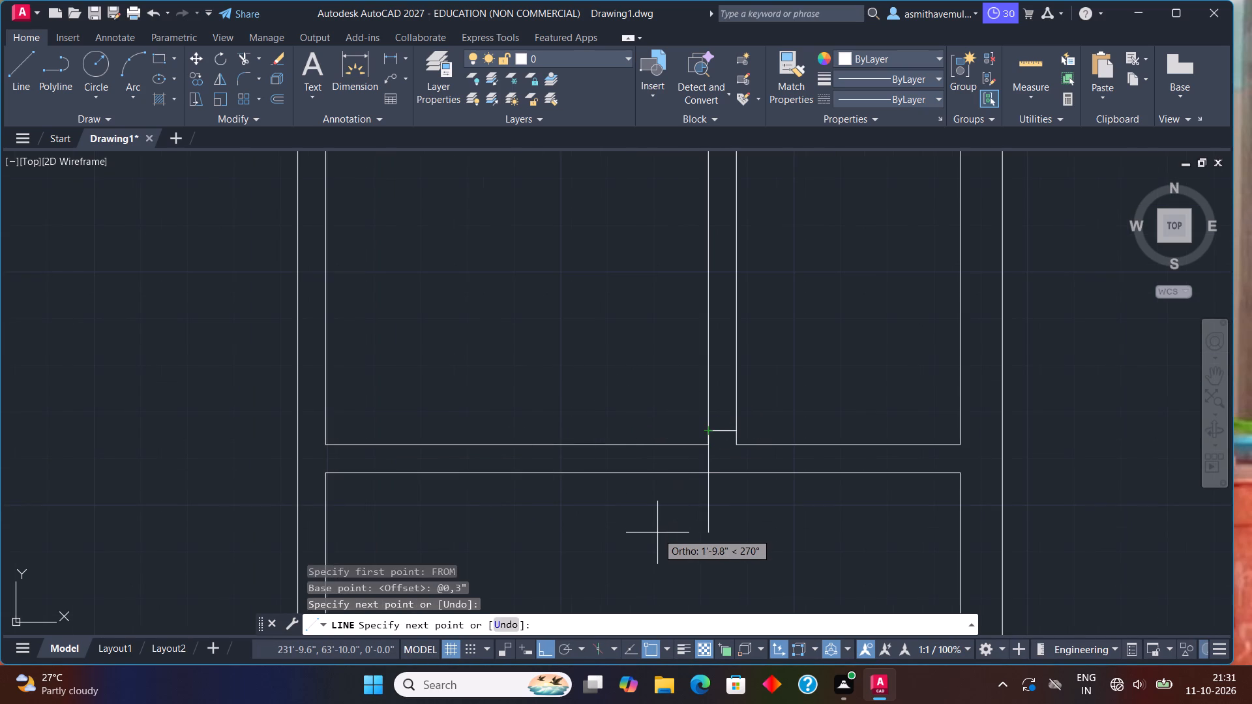
key(Escape)
Offset the short line across the partition 3" upward to form the lower door frame piece.
key(o)
key(Return)
key(3)
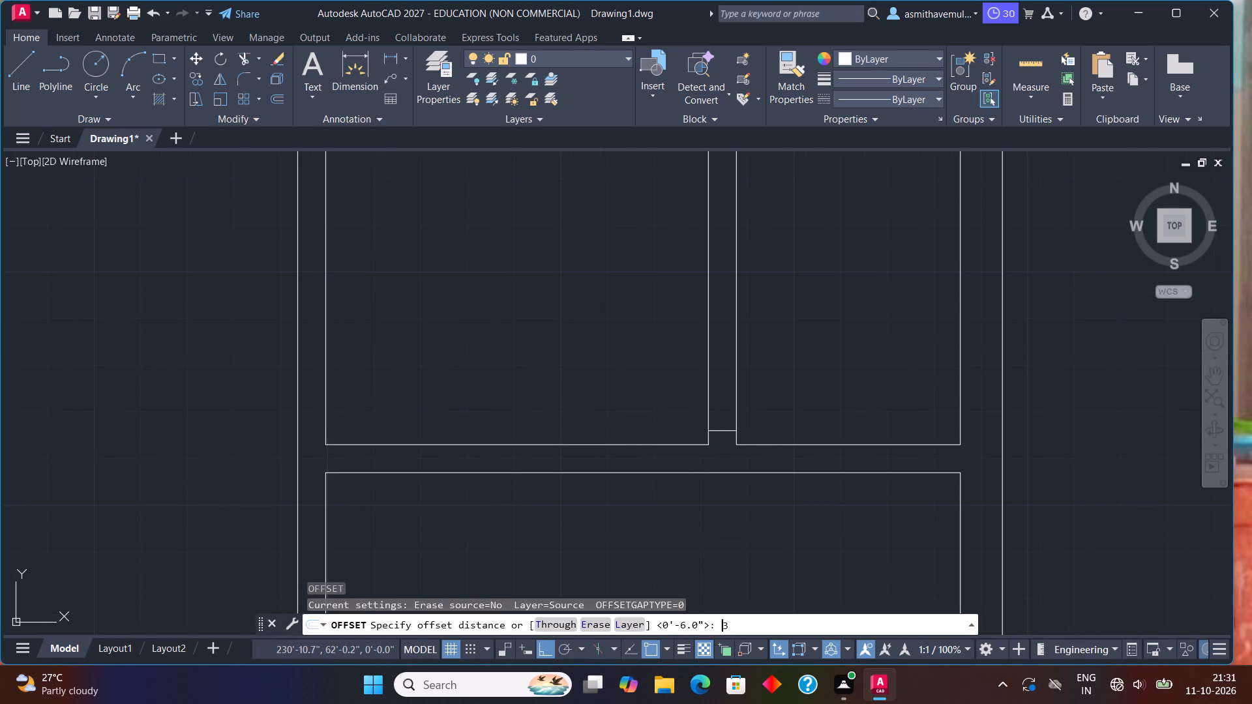
key(shift+quotedbl)
key(Return)
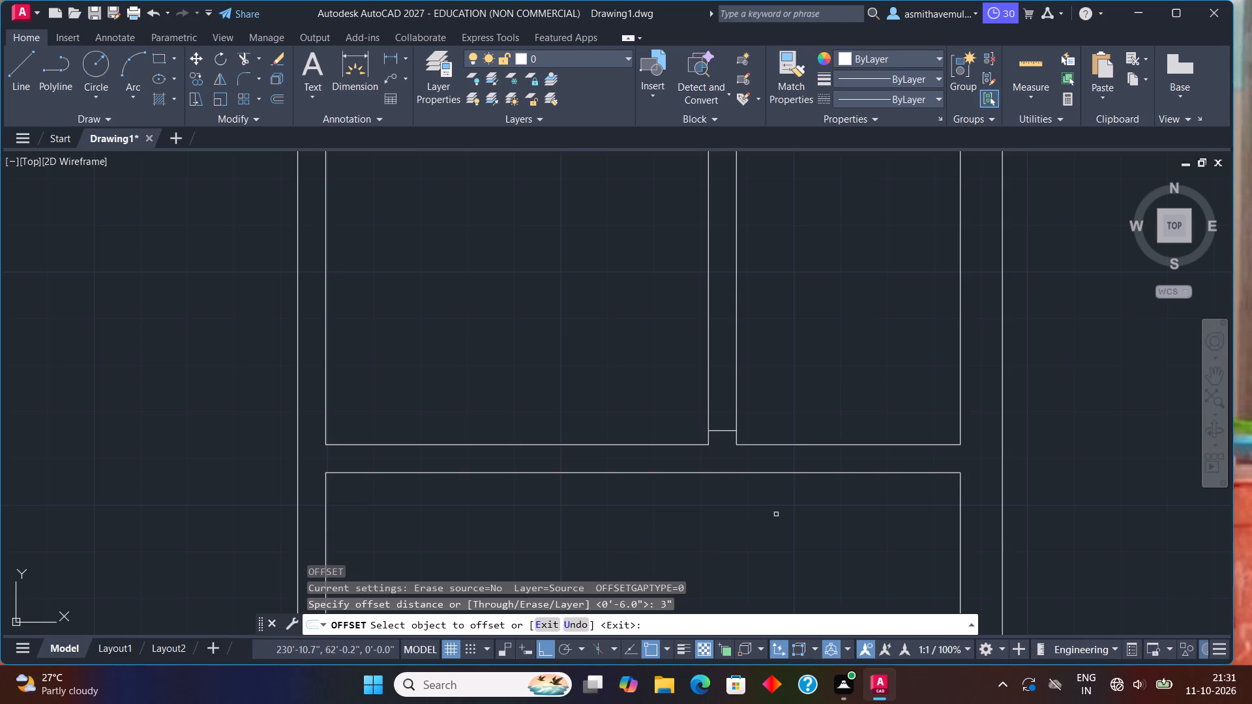
middle_drag(806, 410, 764, 482)
scroll(753, 487, up, 1)
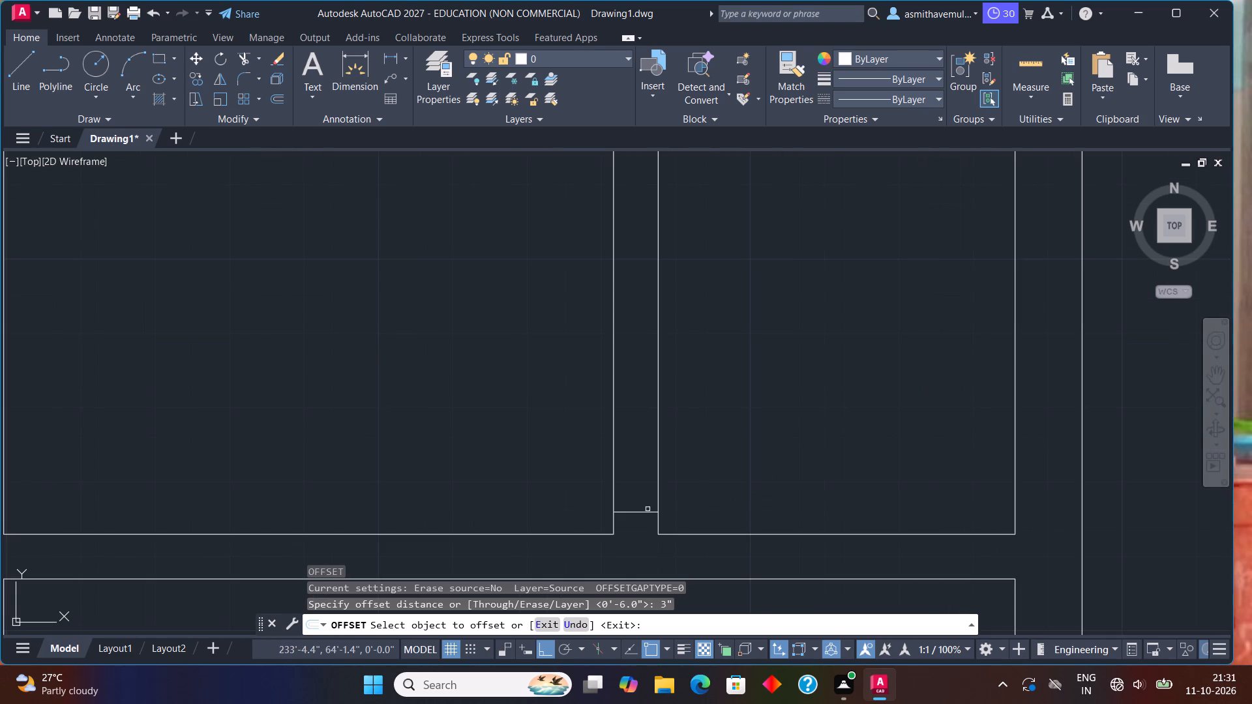
click(637, 512)
click(637, 473)
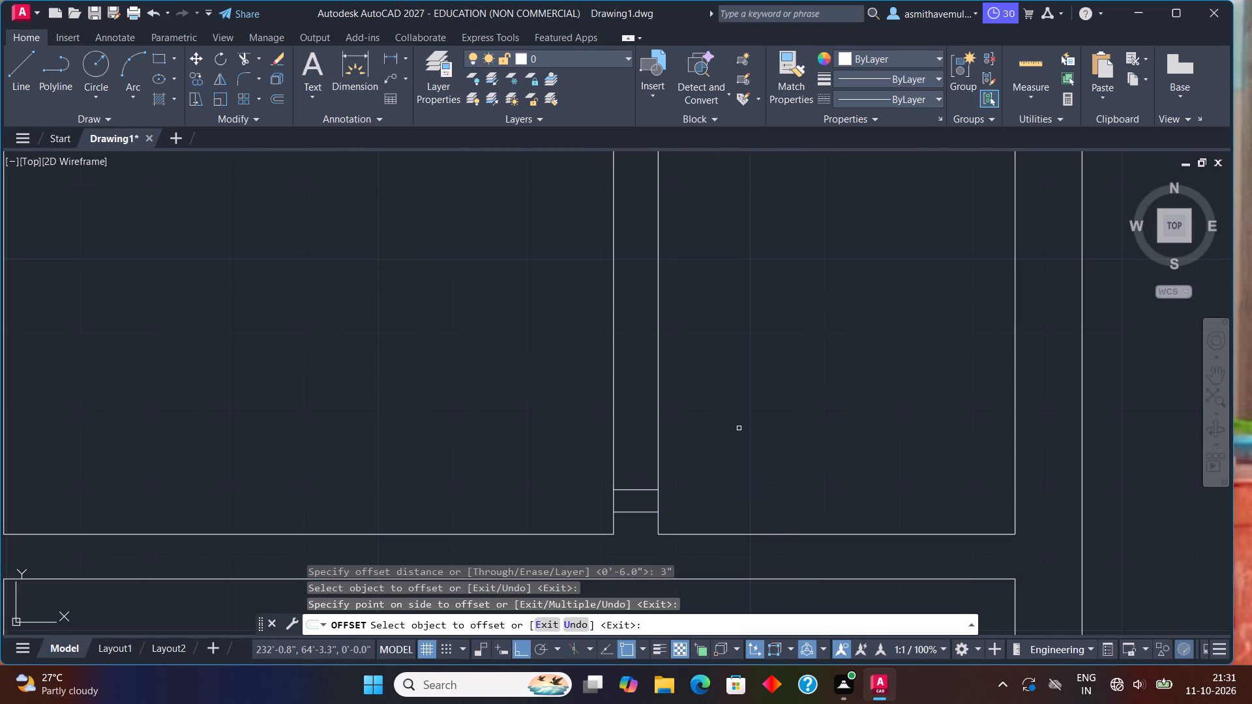
key(Escape)
Offset the lower frame piece's upper line 3' upward to mark the doorway's other end.
key(o)
key(Return)
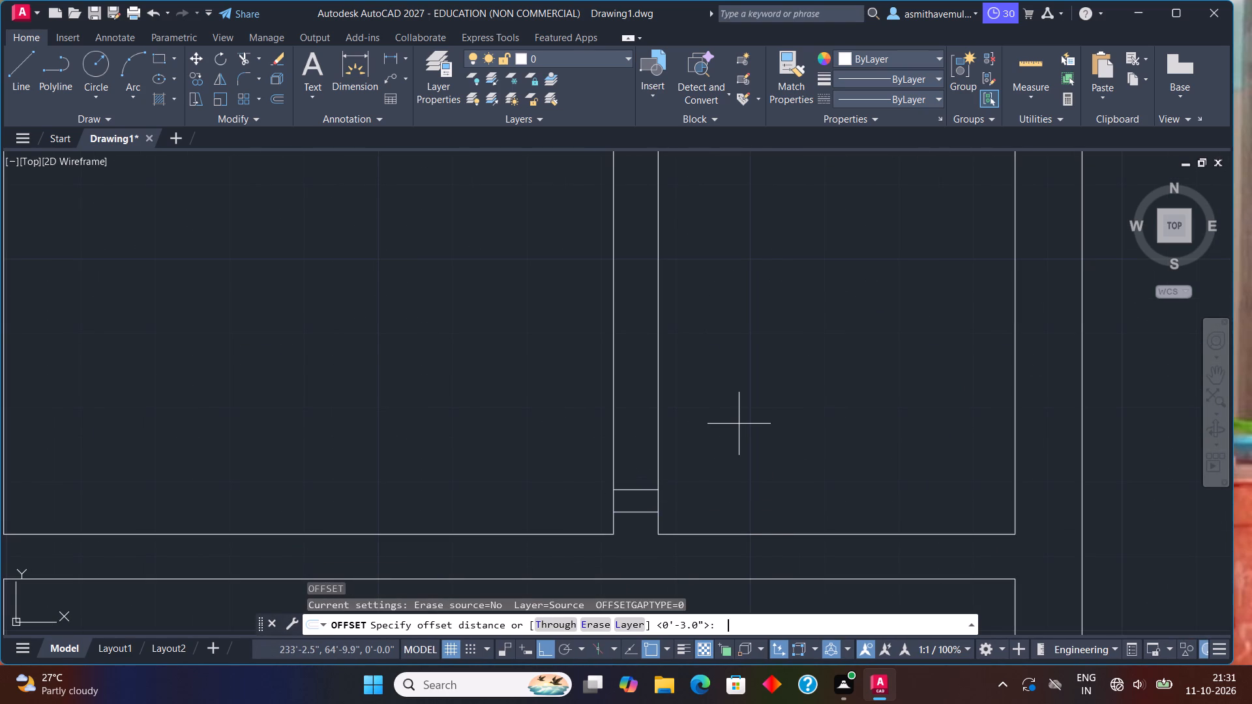
text(3')
key(Return)
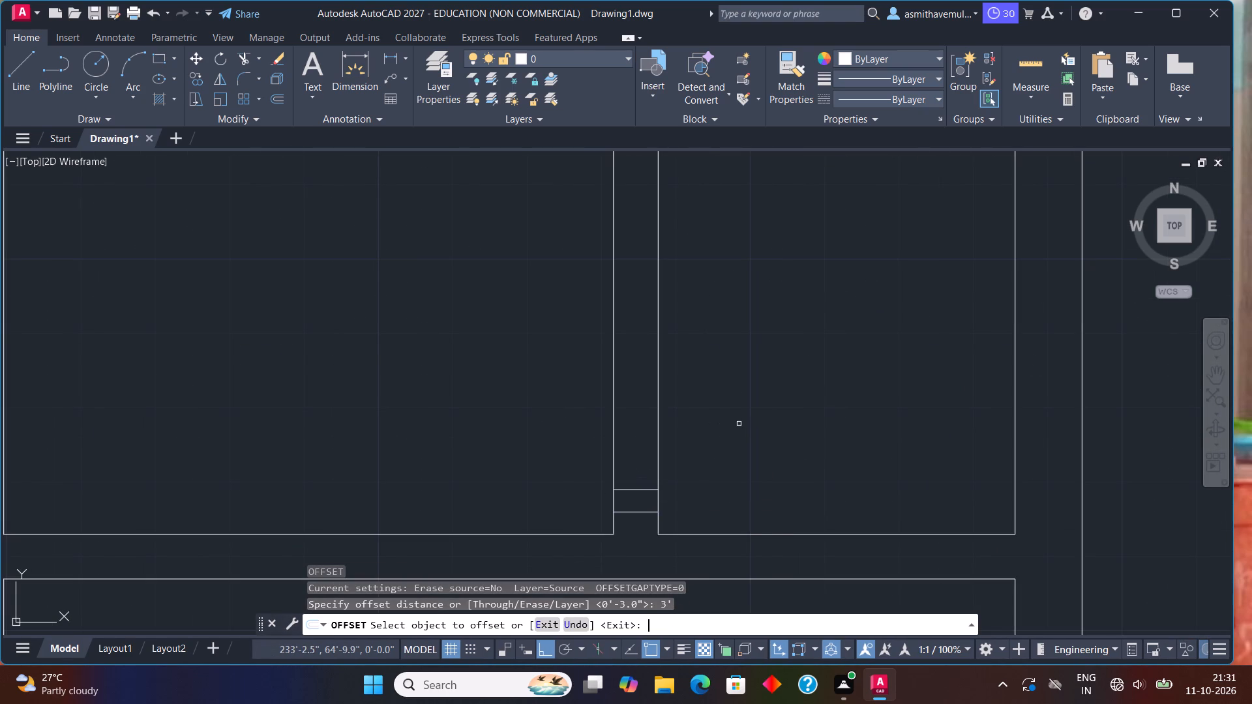
click(642, 490)
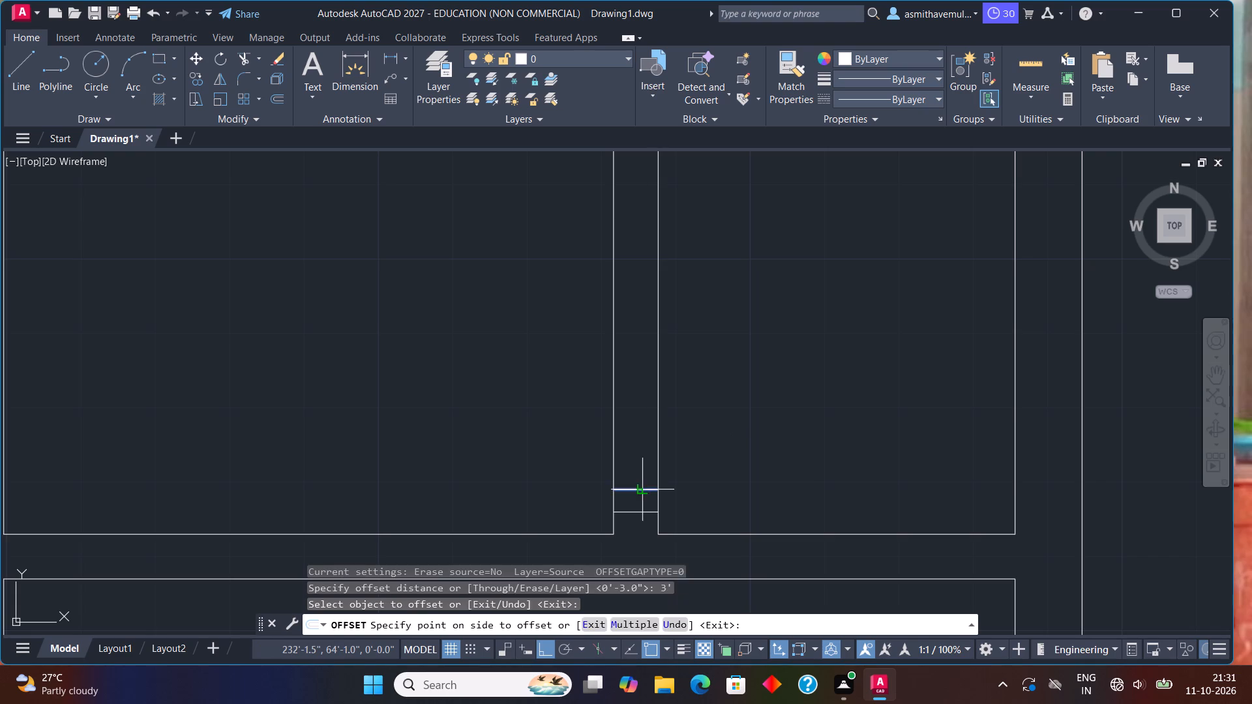
click(643, 418)
key(Escape)
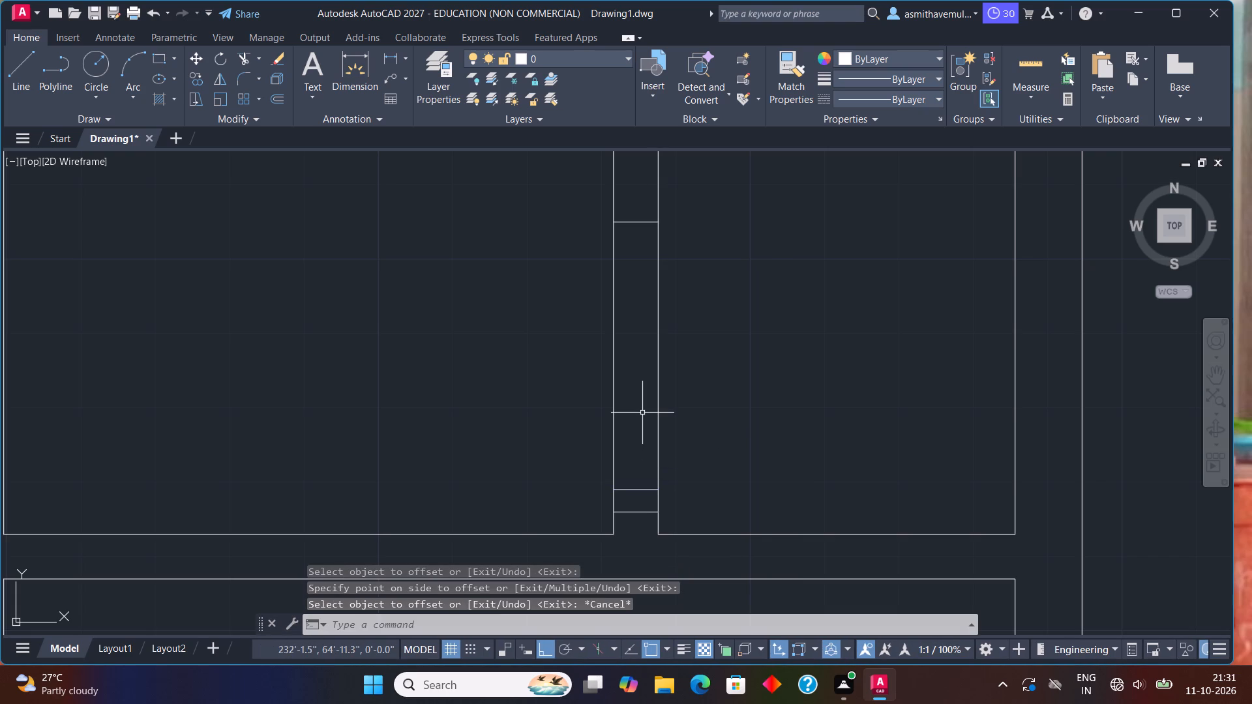
Offset the line at the doorway's upper end another 3" upward for the second frame piece.
middle_drag(660, 409, 668, 484)
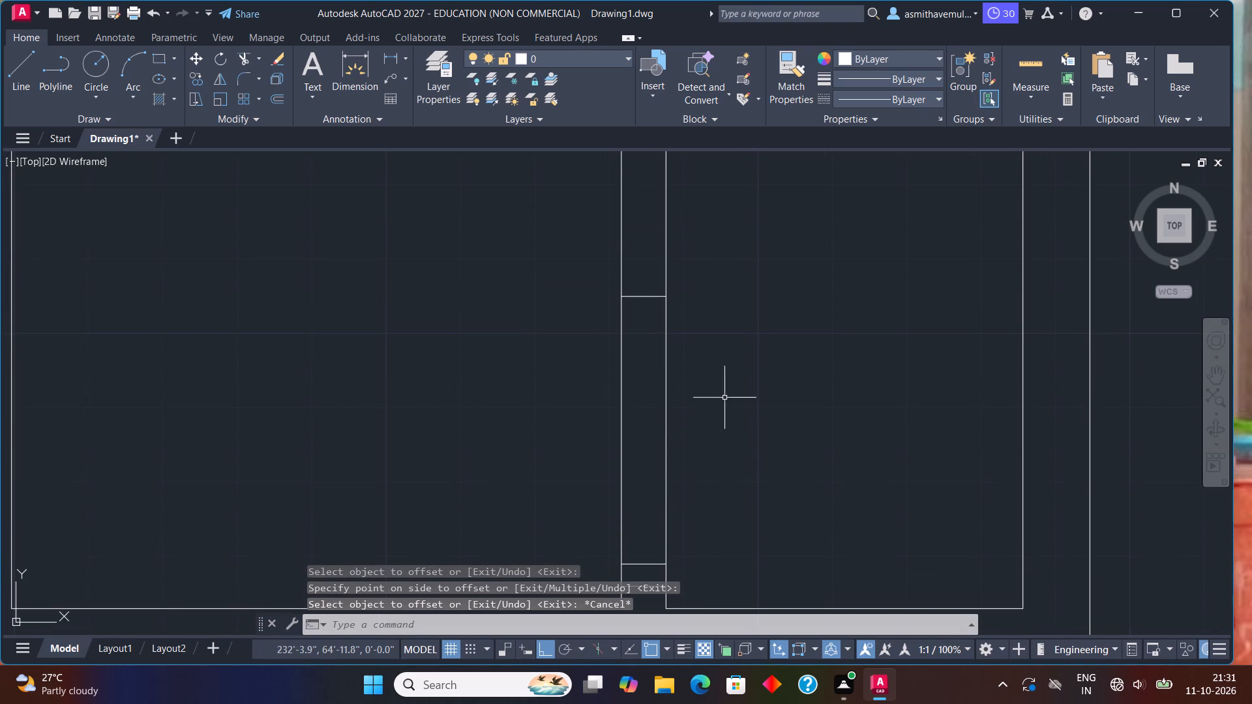
key(o)
key(Return)
key(3)
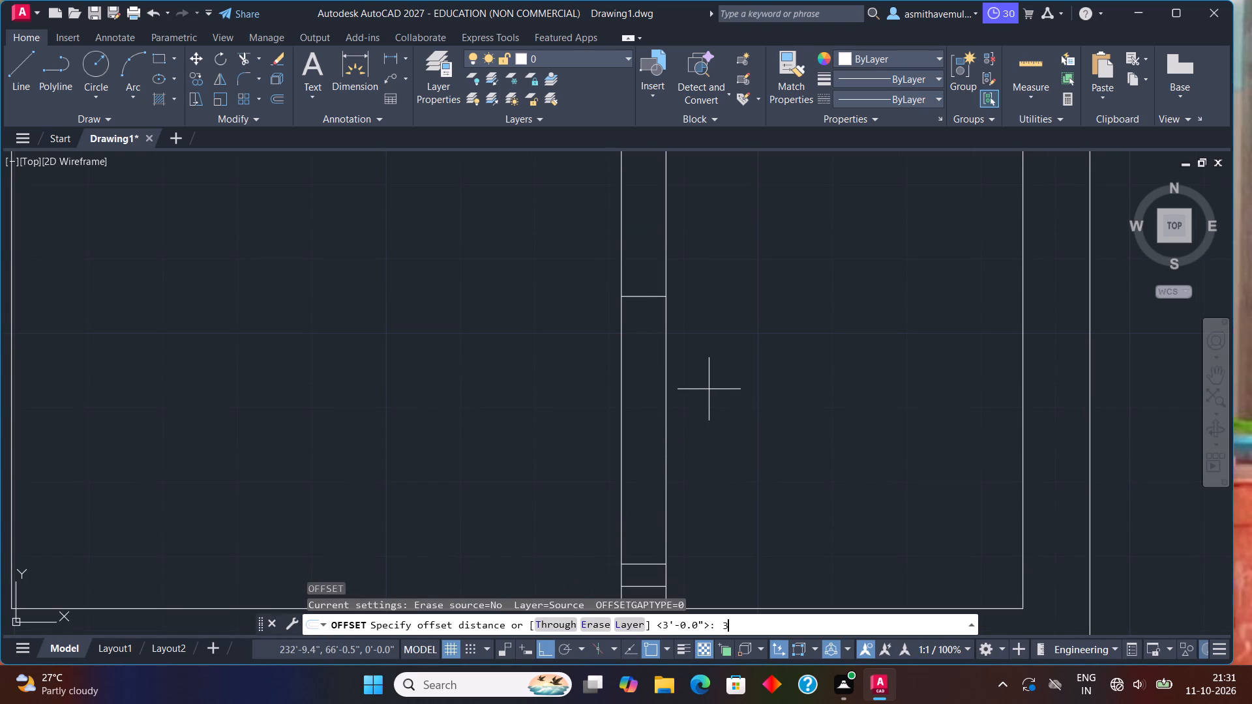
key(shift+quotedbl)
key(Return)
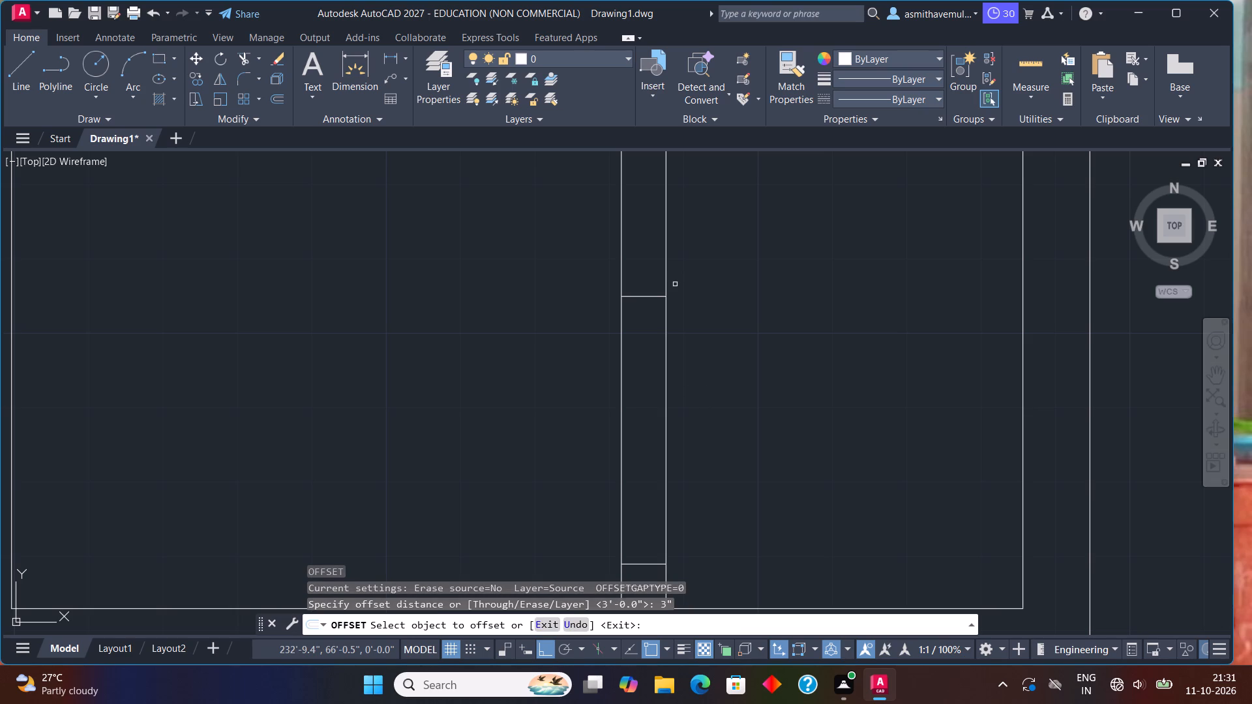
click(660, 297)
click(661, 254)
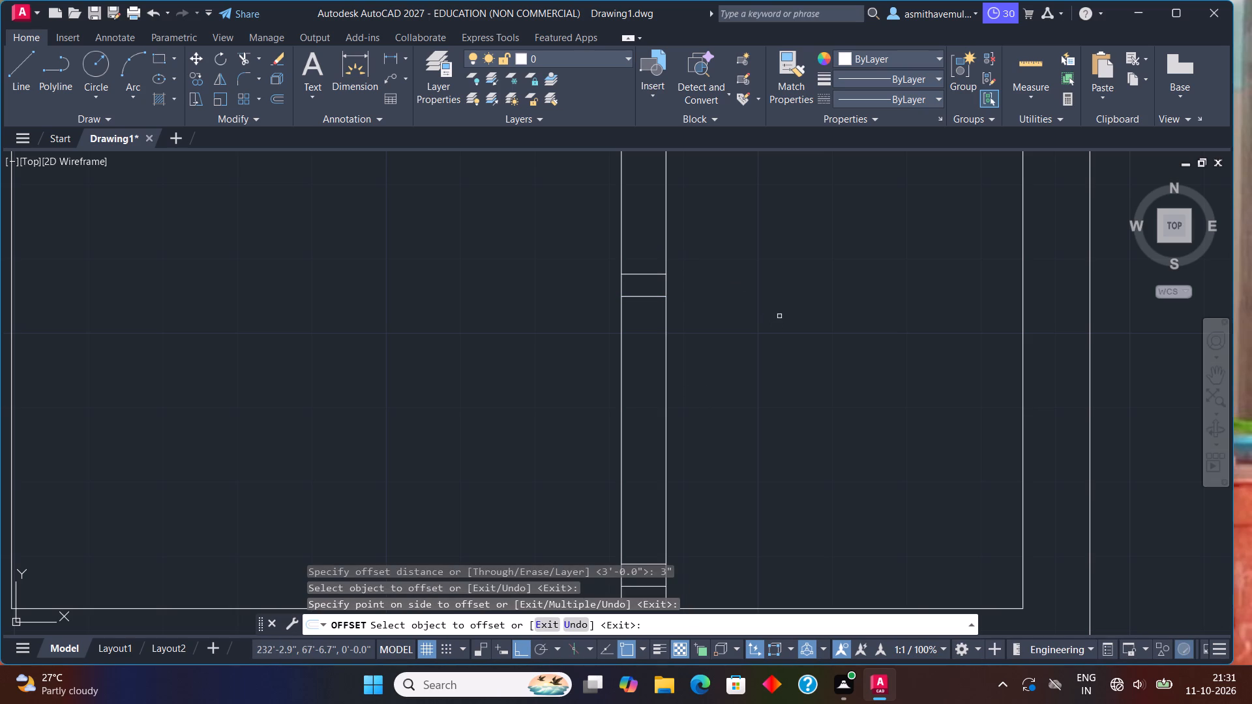
key(Escape)
Trim both vertical partition lines between the two frame pieces to open the 3' doorway.
text(TRIM)
key(Return)
drag(761, 362, 565, 479)
key(Escape)
Draw a 3' by 3" rectangular door leaf extending right from the upper right corner of the lower frame piece.
text(REC)
key(Return)
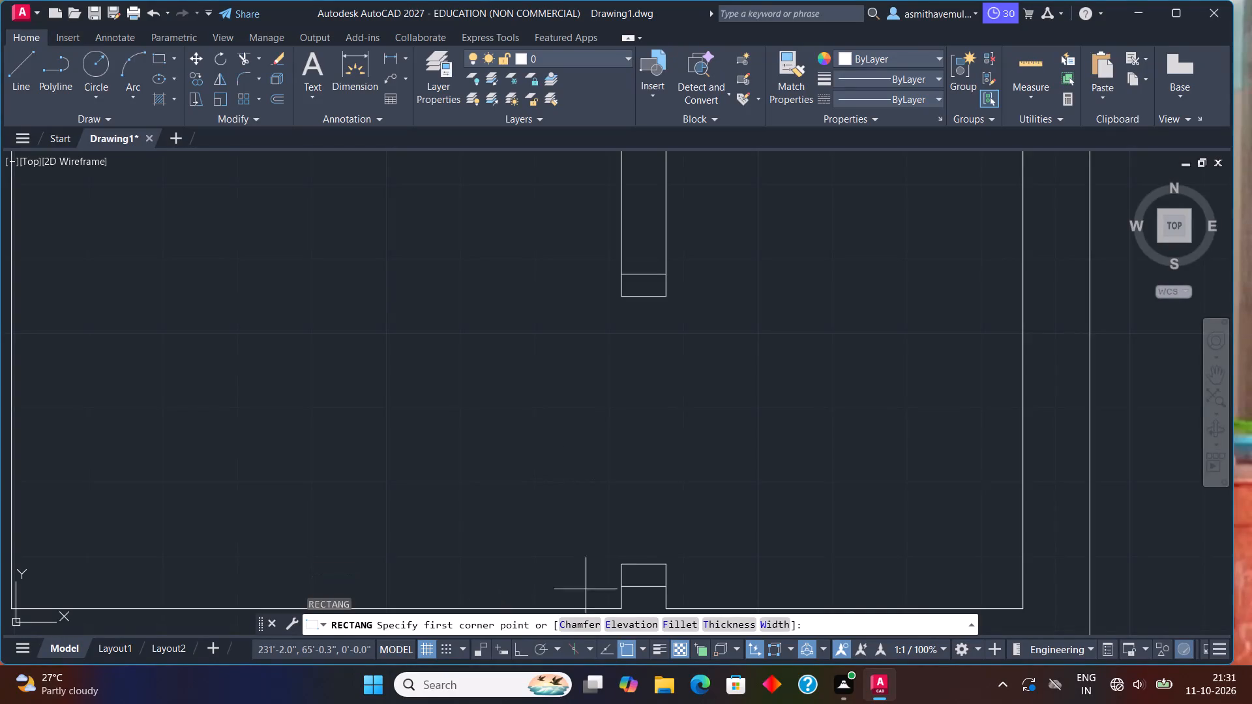
click(668, 568)
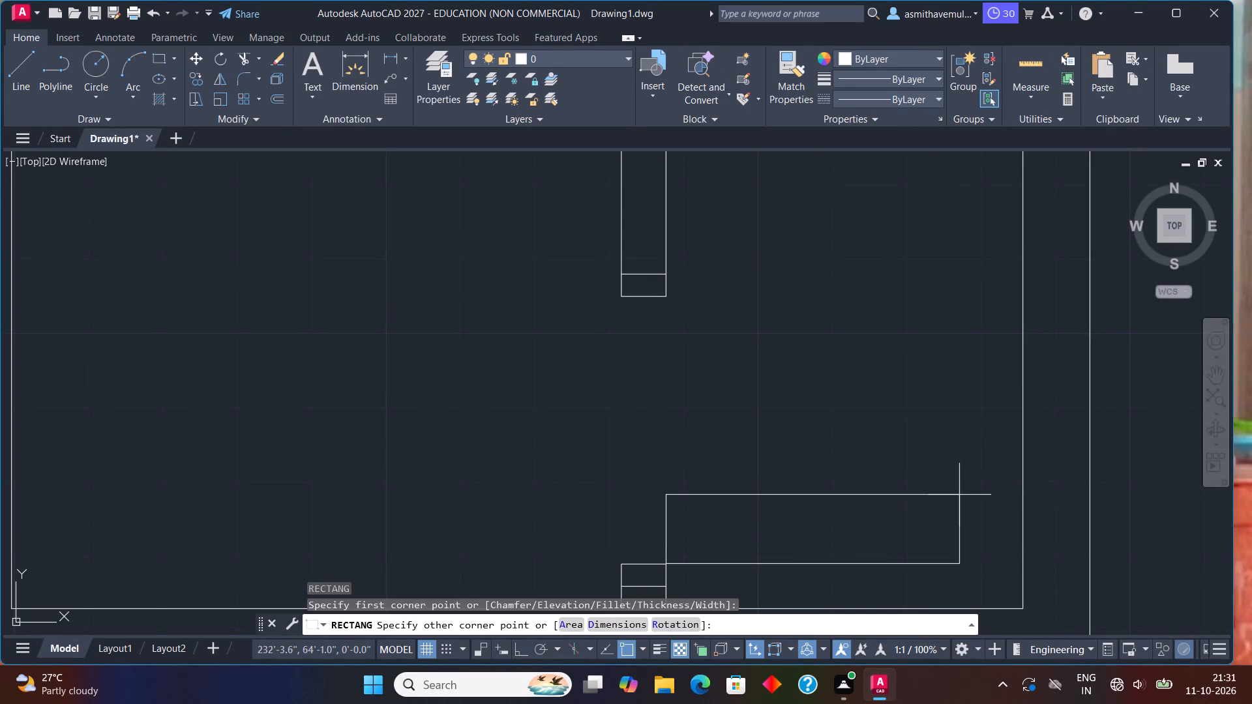
key(d)
key(Return)
key(3)
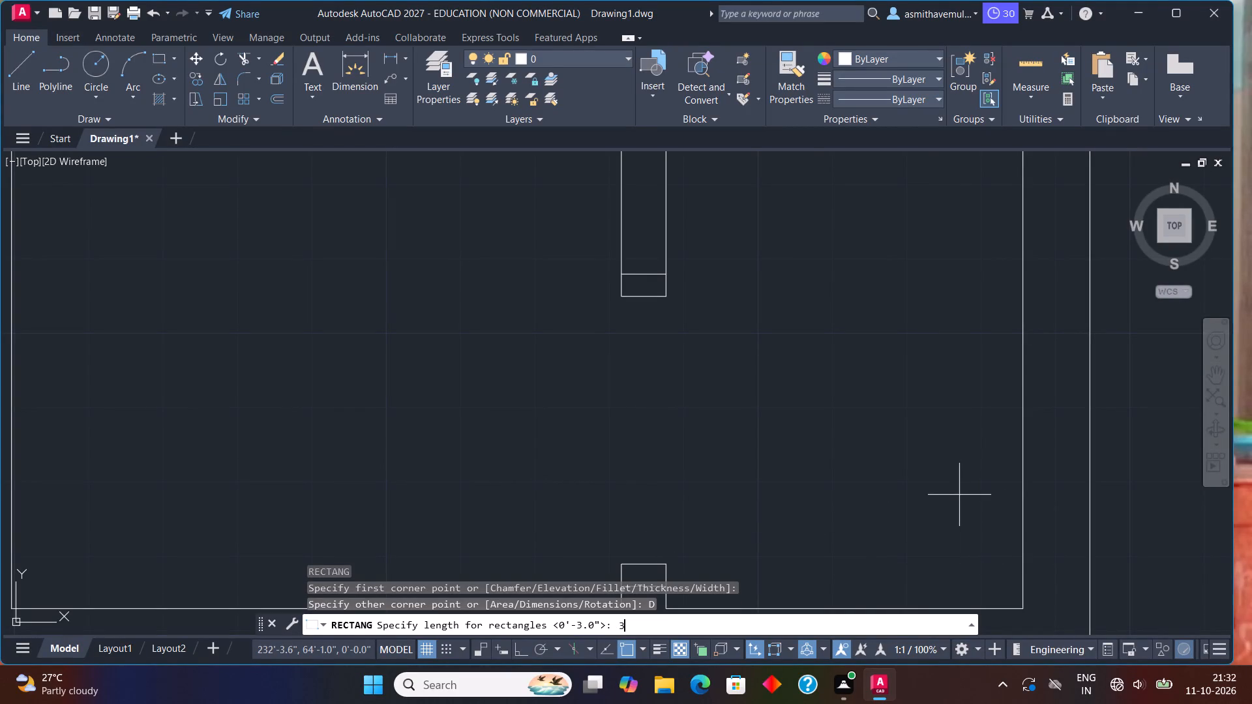
key(apostrophe)
key(Return)
key(3)
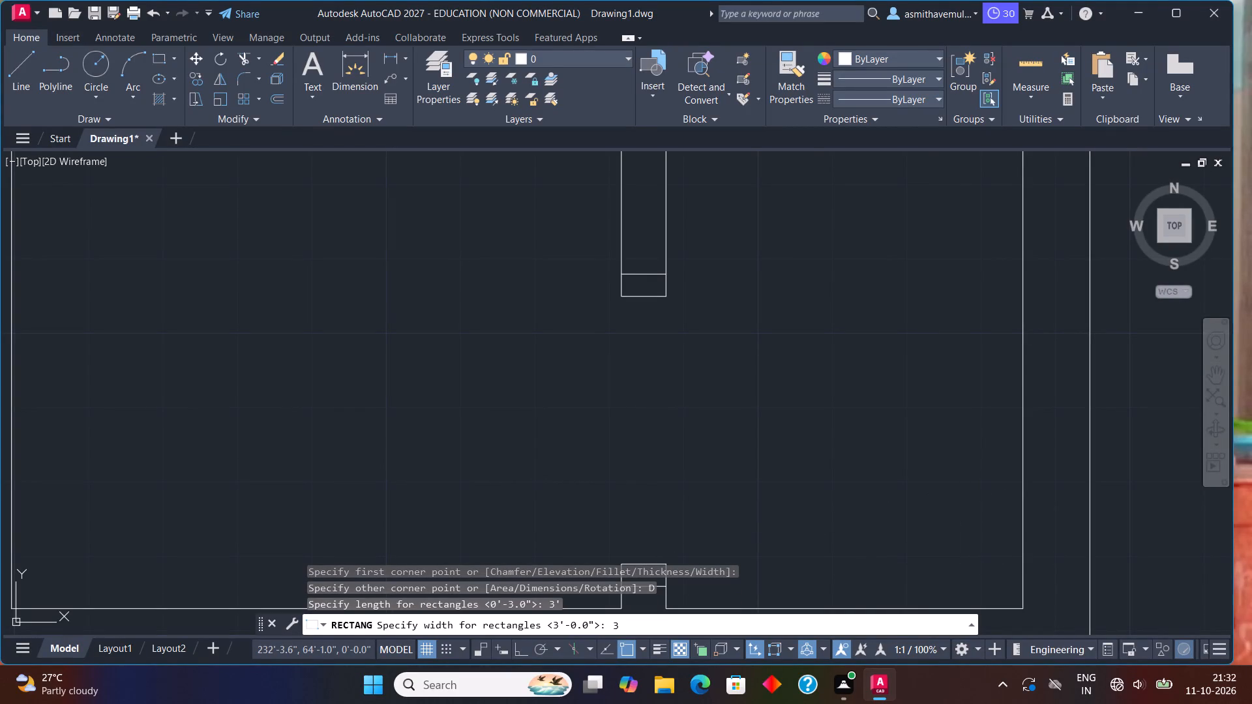
key(shift+quotedbl)
key(Return)
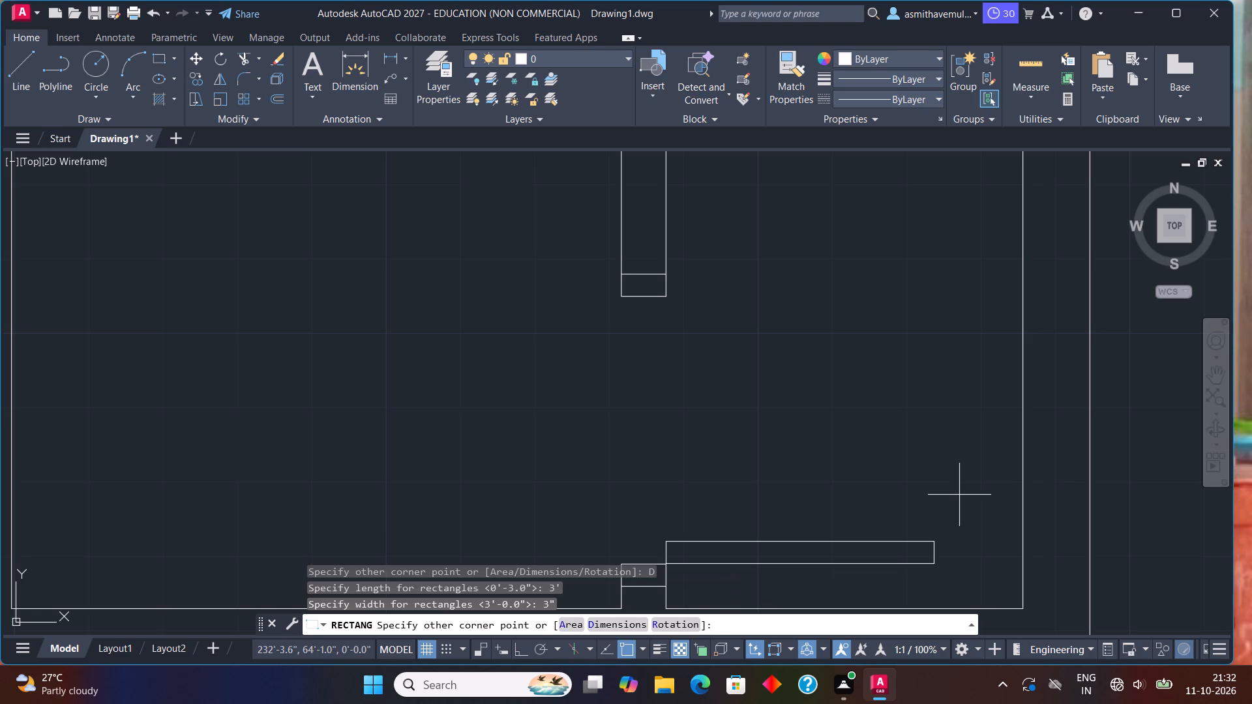
click(959, 495)
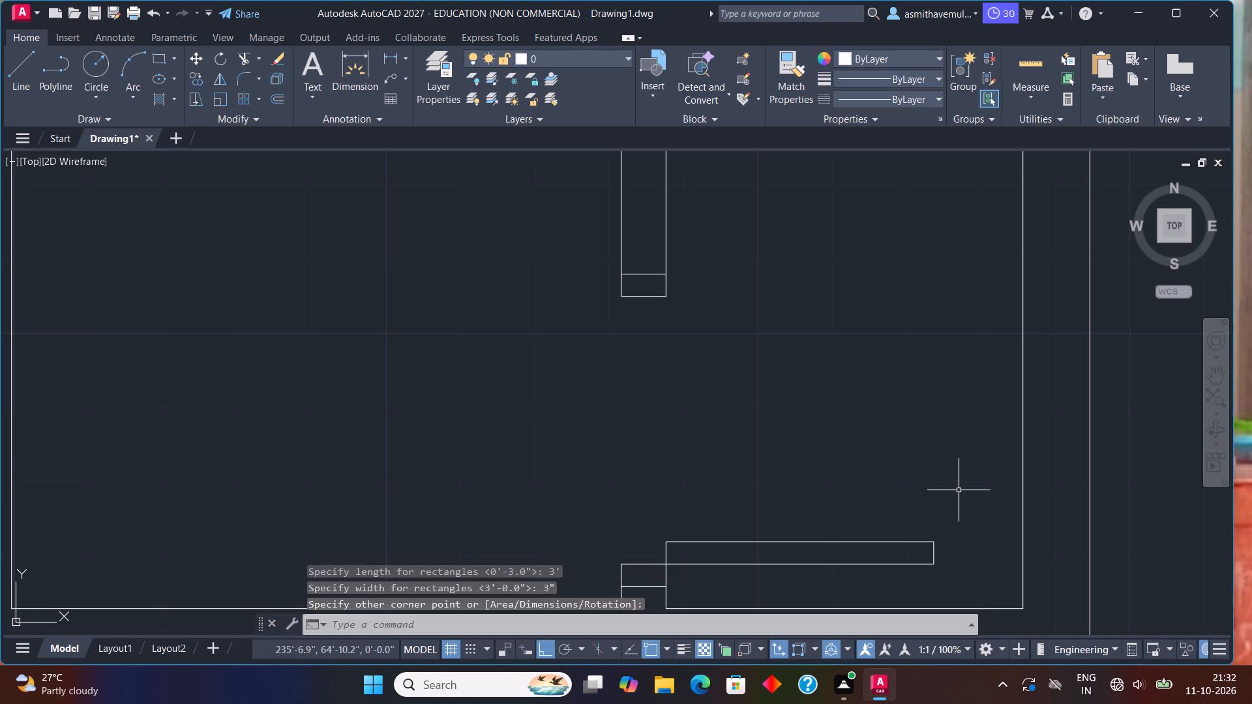
Draw a three-point swing arc from the leaf's free end through its upper corner to the upper frame piece's lower right corner.
text(ARC)
key(Return)
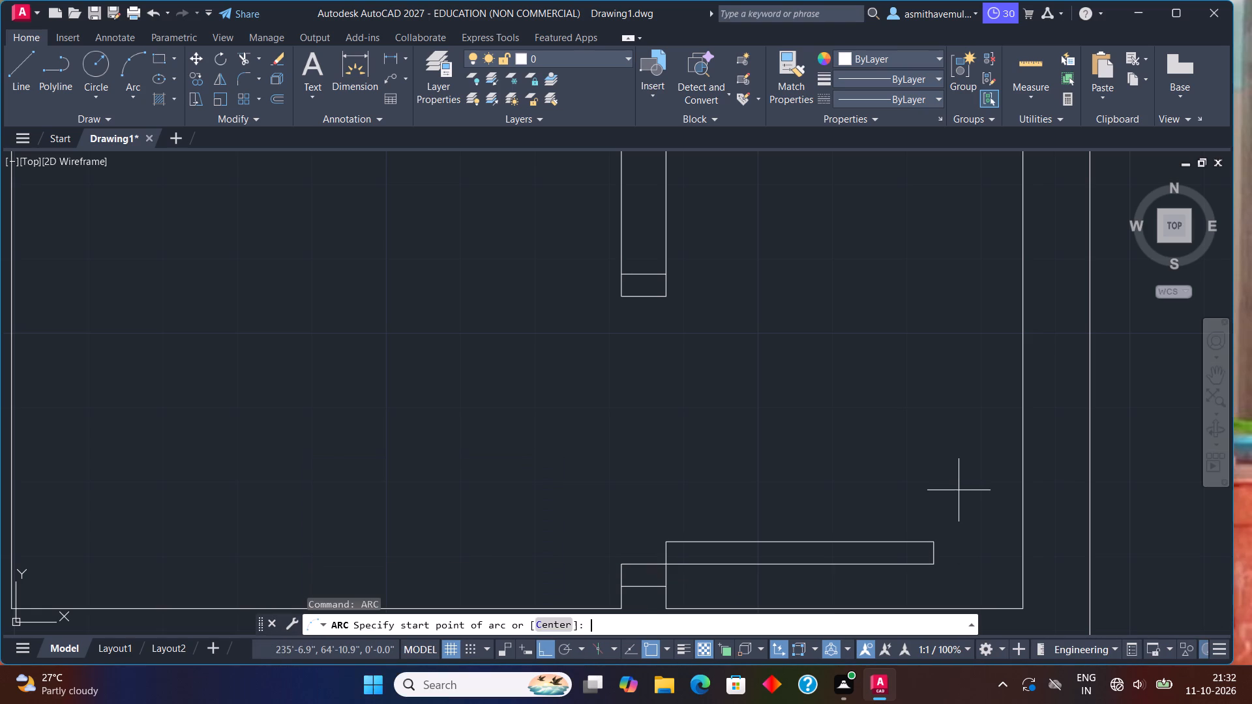
click(935, 562)
click(932, 546)
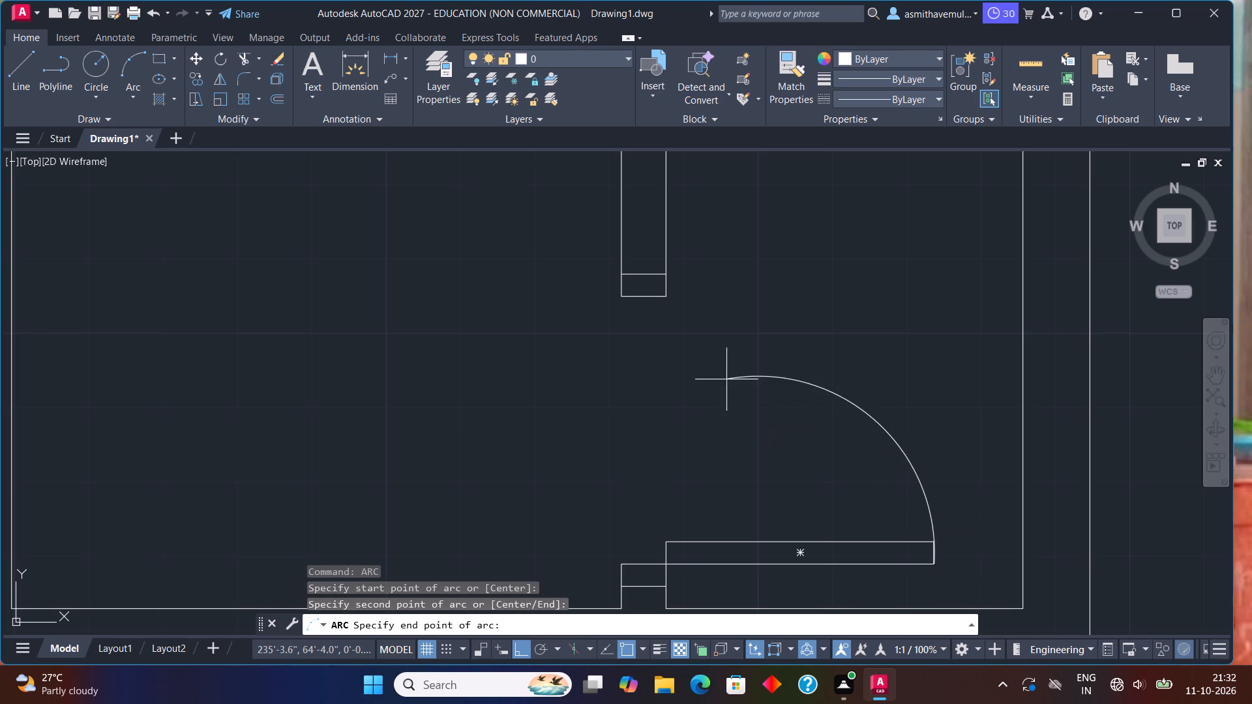
click(668, 297)
Draw a line across the horizontal partition between the two upper-left rooms, starting 3" left of its lower corner at the central partition.
scroll(674, 415, down, 3)
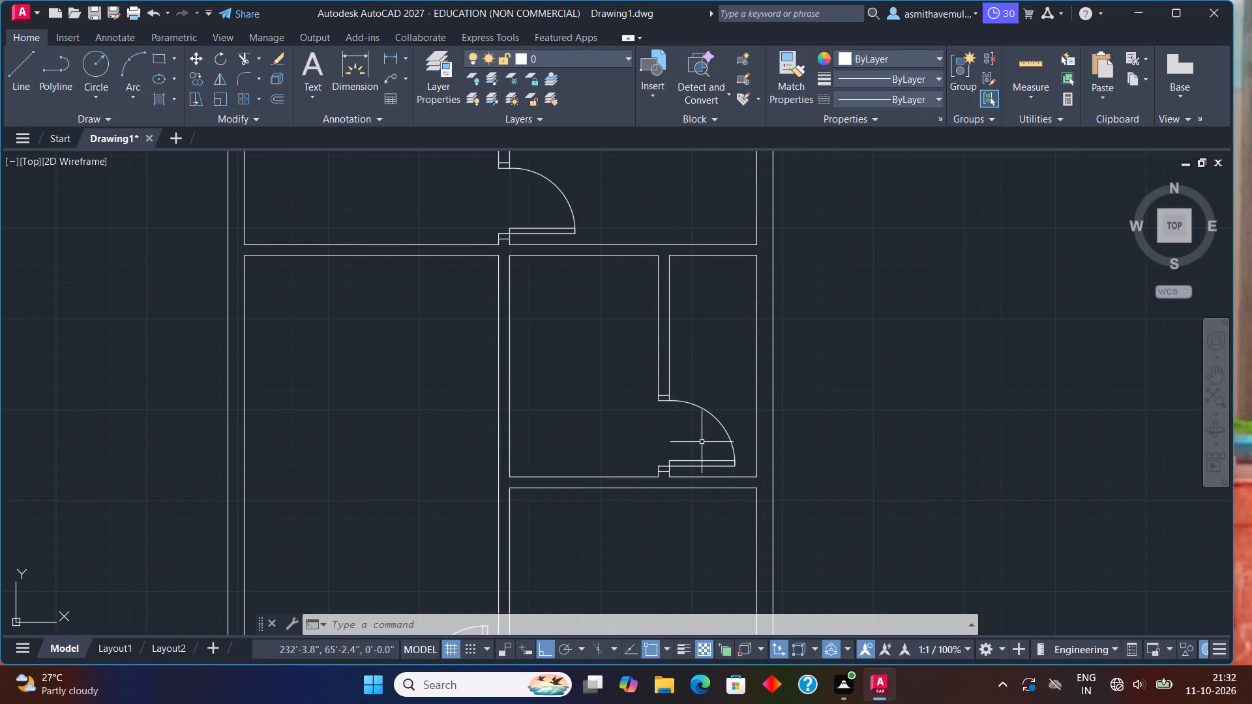
scroll(726, 364, down, 1)
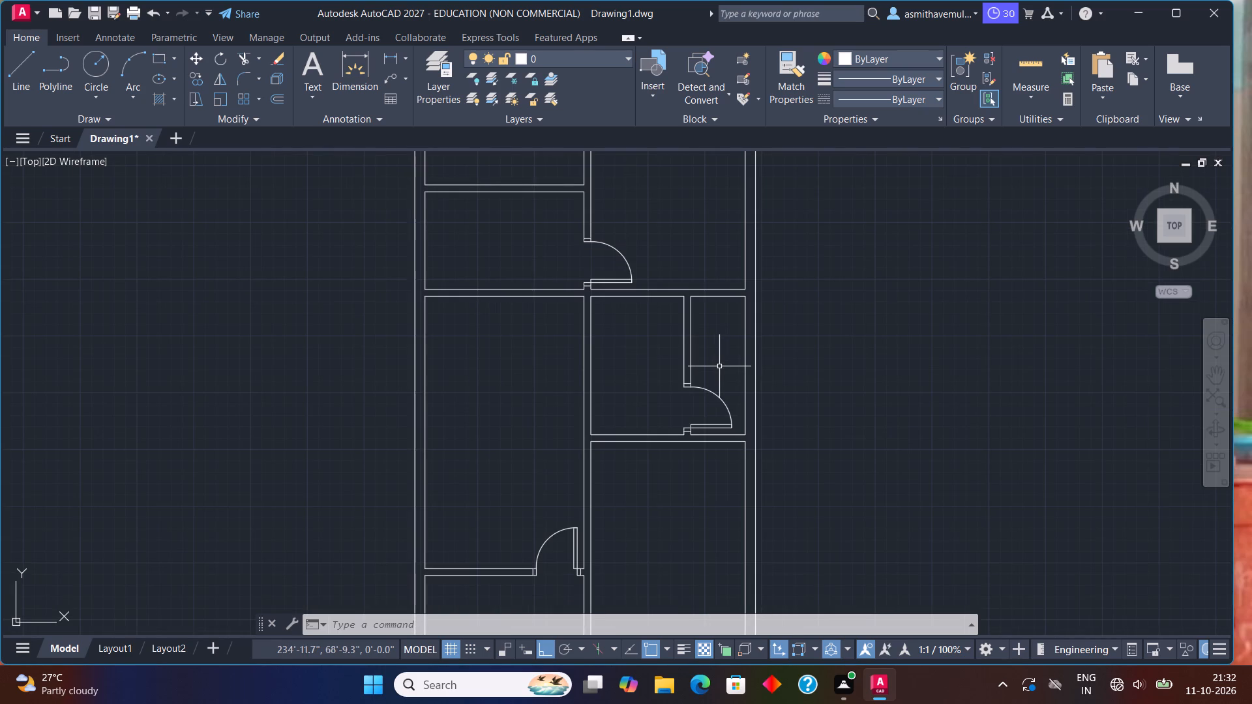
middle_drag(719, 366, 715, 520)
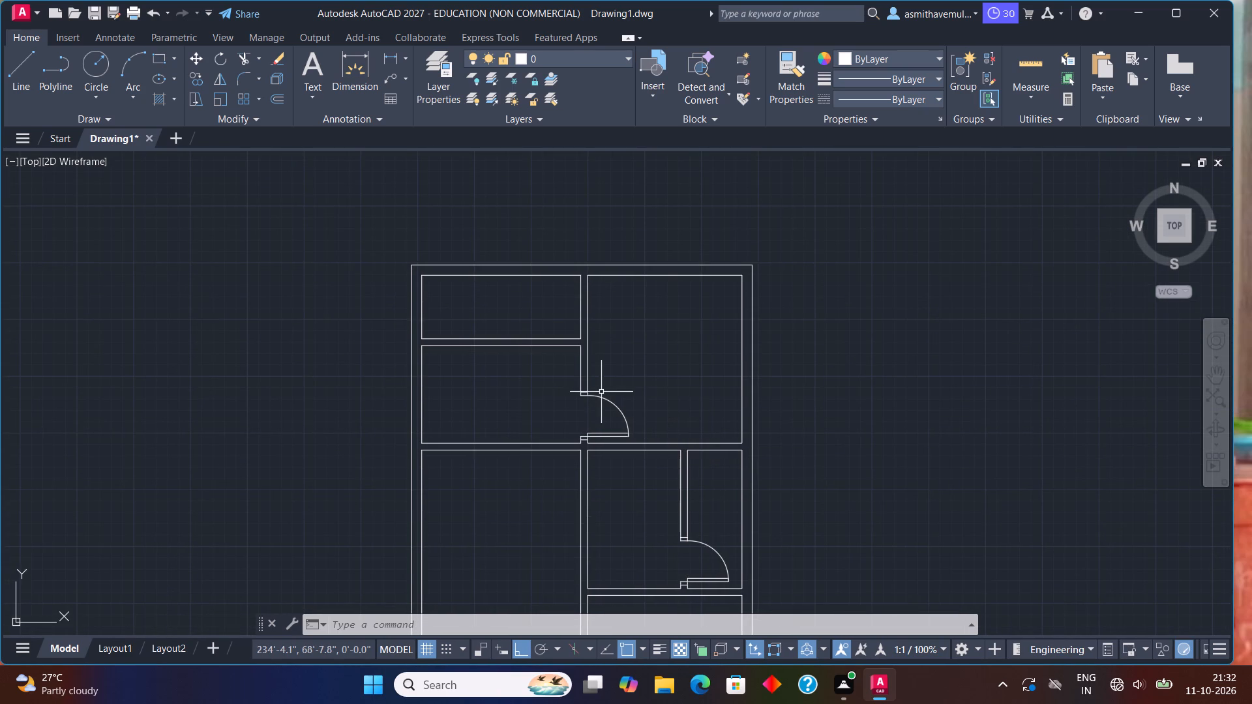
middle_drag(593, 375, 601, 545)
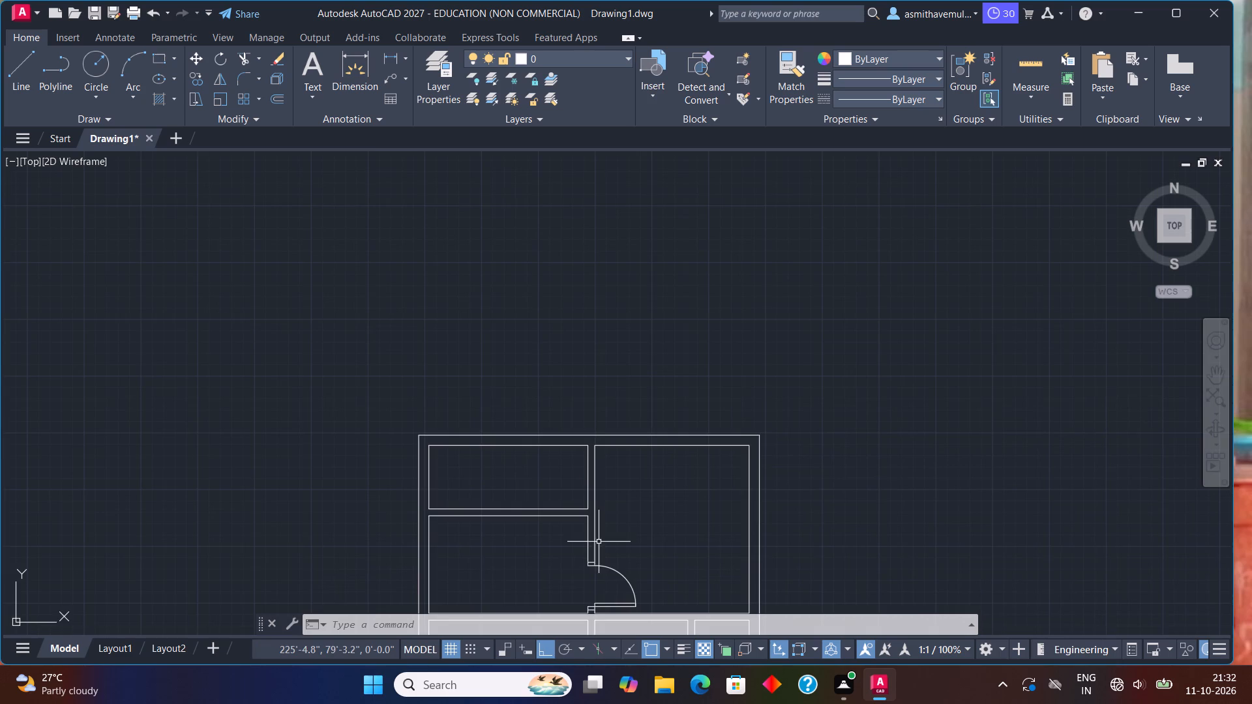
scroll(597, 533, up, 2)
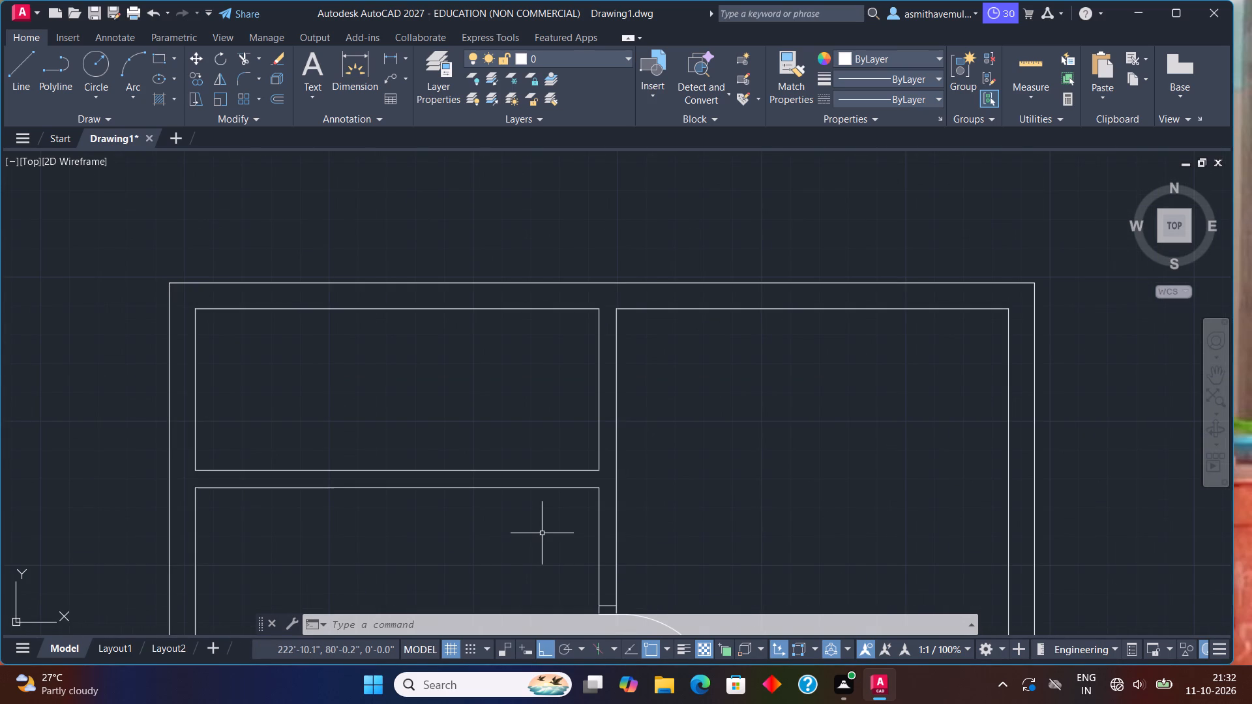
key(l)
key(Return)
text(FROM)
key(Return)
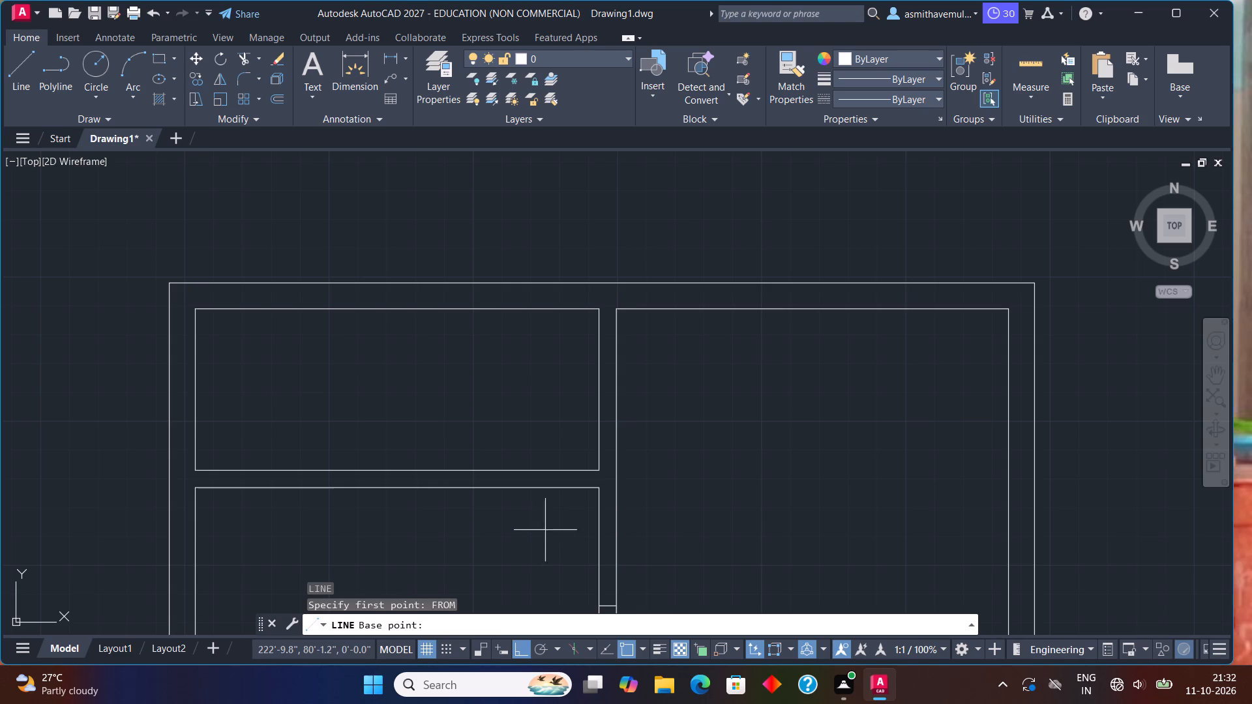
click(601, 490)
key(shift+at)
text(-3)
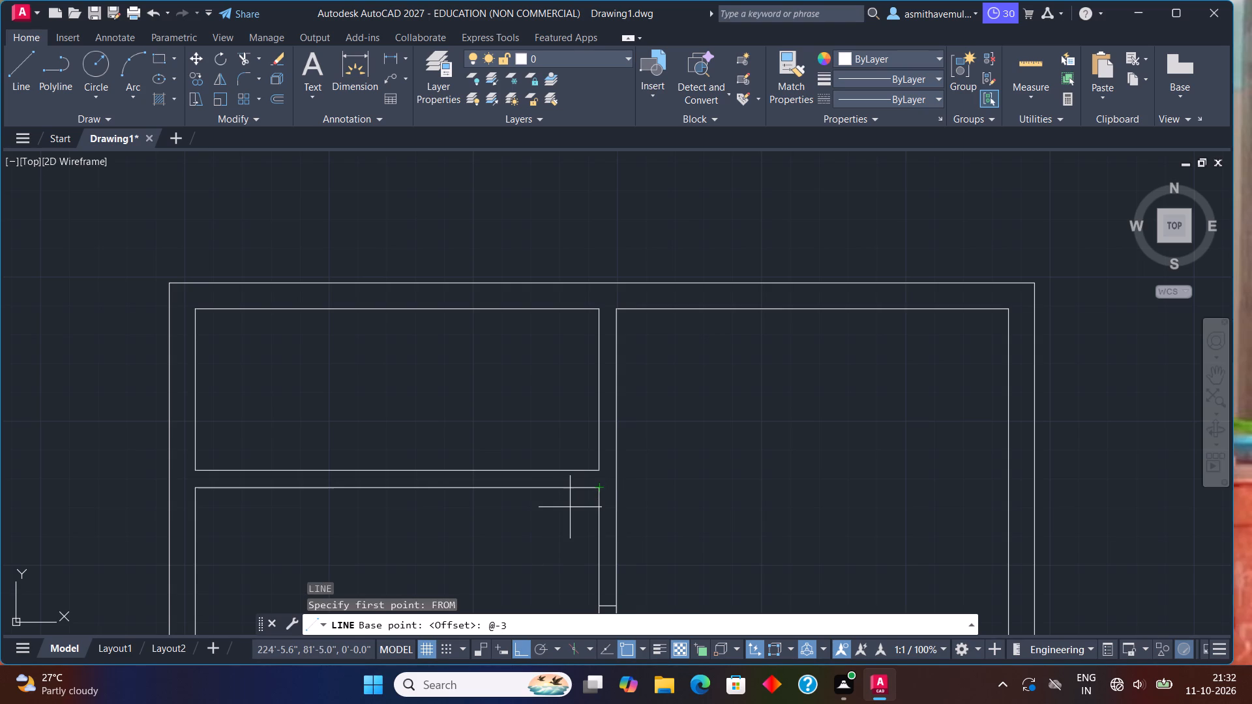
text(",0)
key(Return)
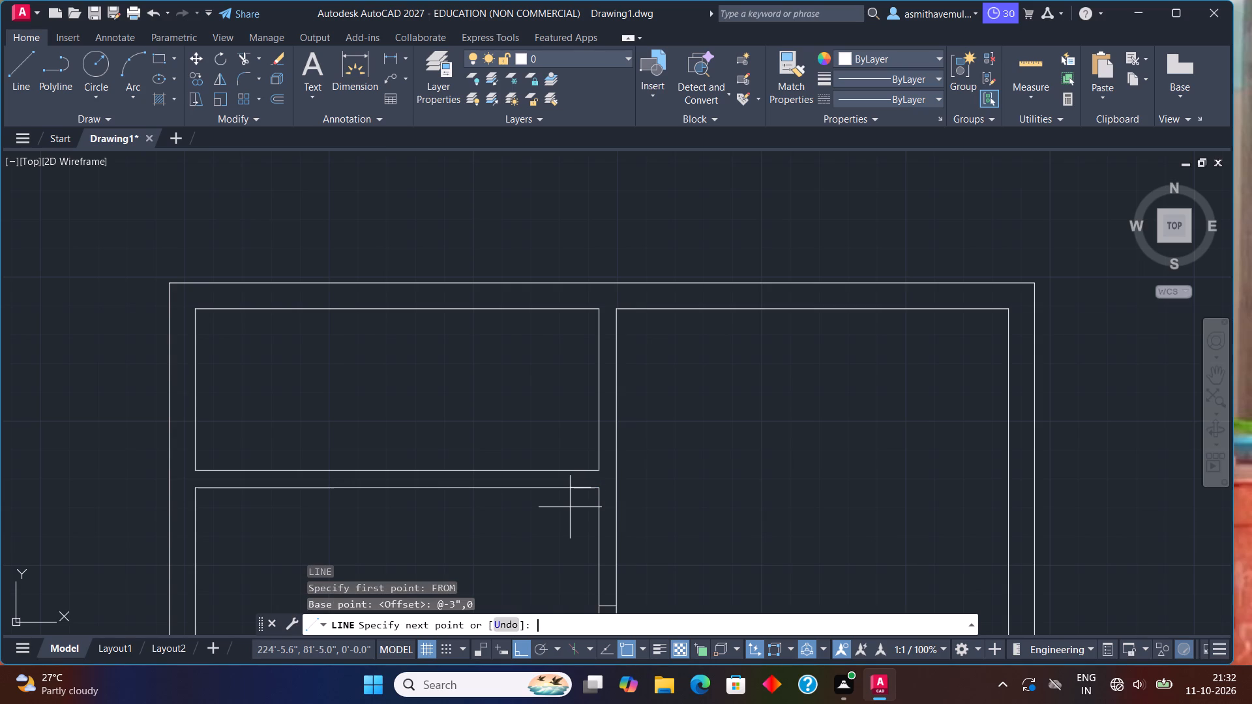
scroll(591, 490, up, 2)
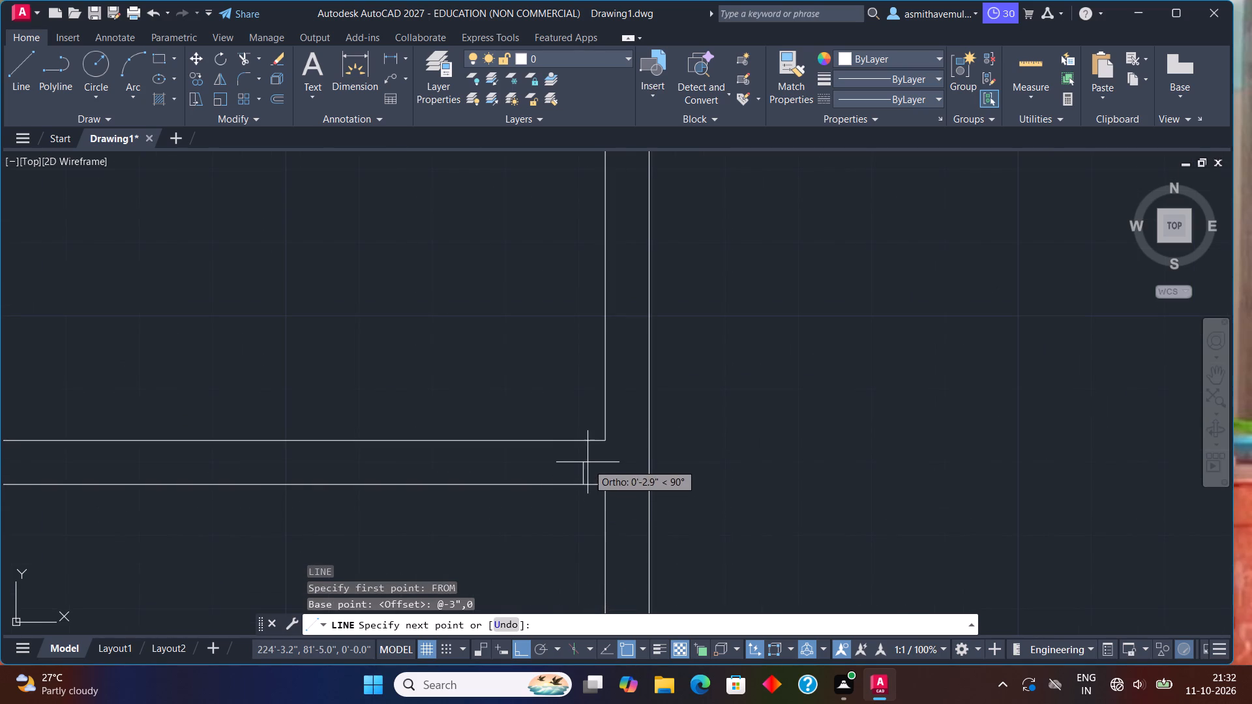
click(588, 441)
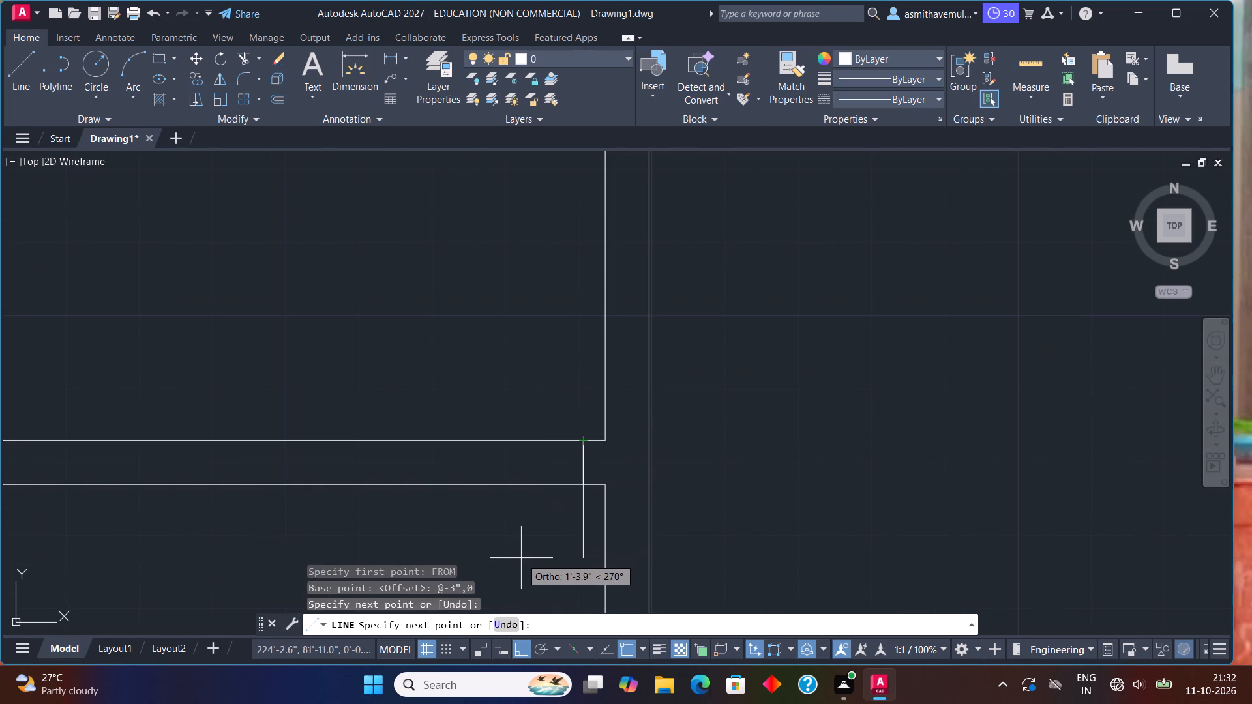
key(Escape)
Offset the short line across the horizontal partition 3" to the left to form the first frame piece.
key(o)
key(Return)
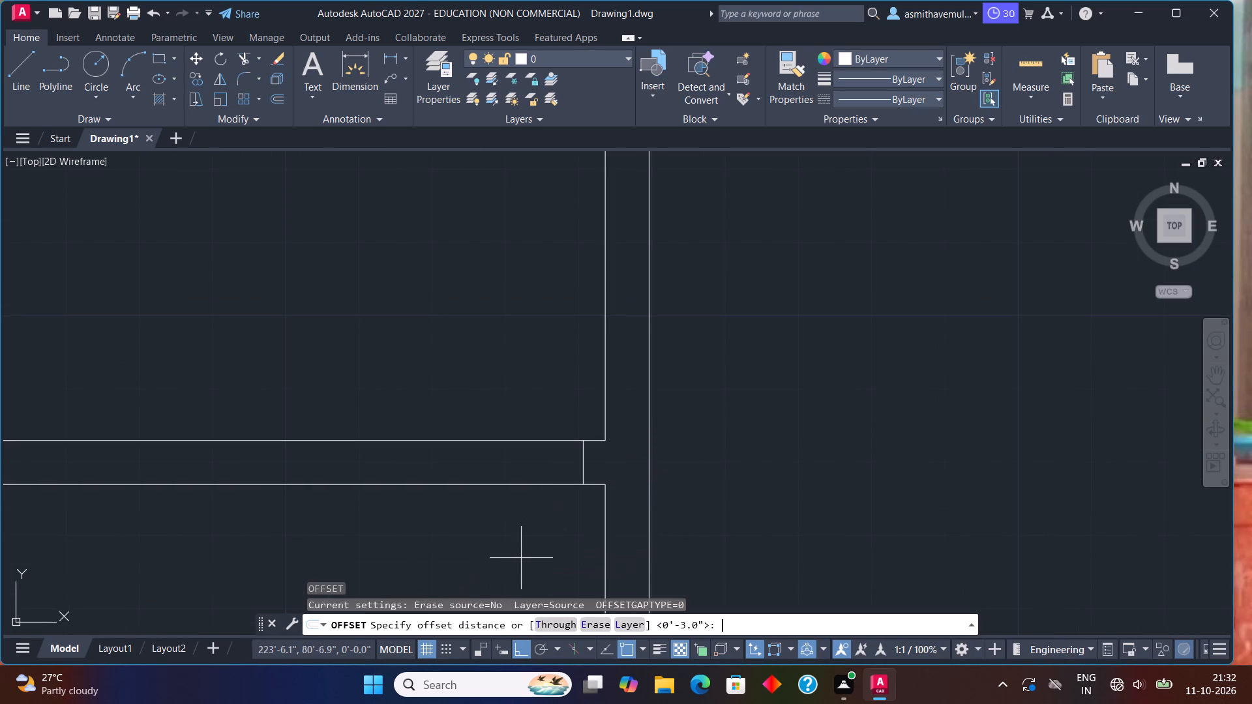
key(3)
key(shift+quotedbl)
key(Return)
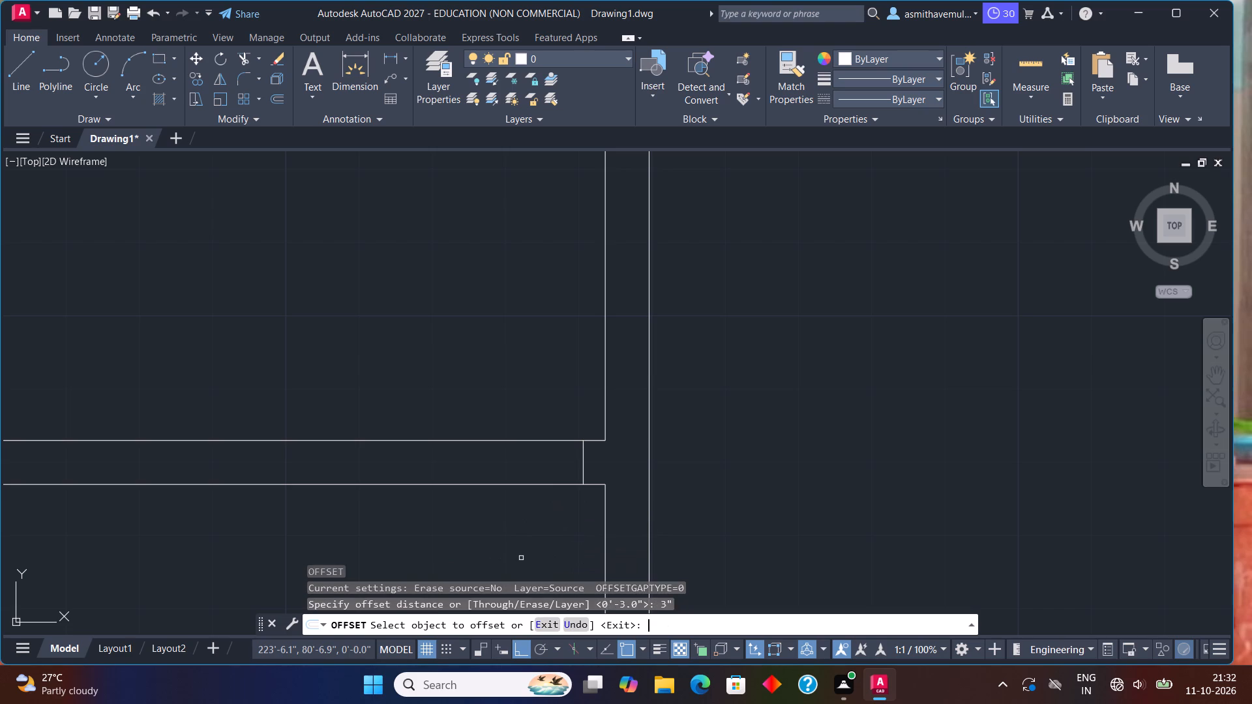
click(582, 462)
drag(531, 461, 525, 461)
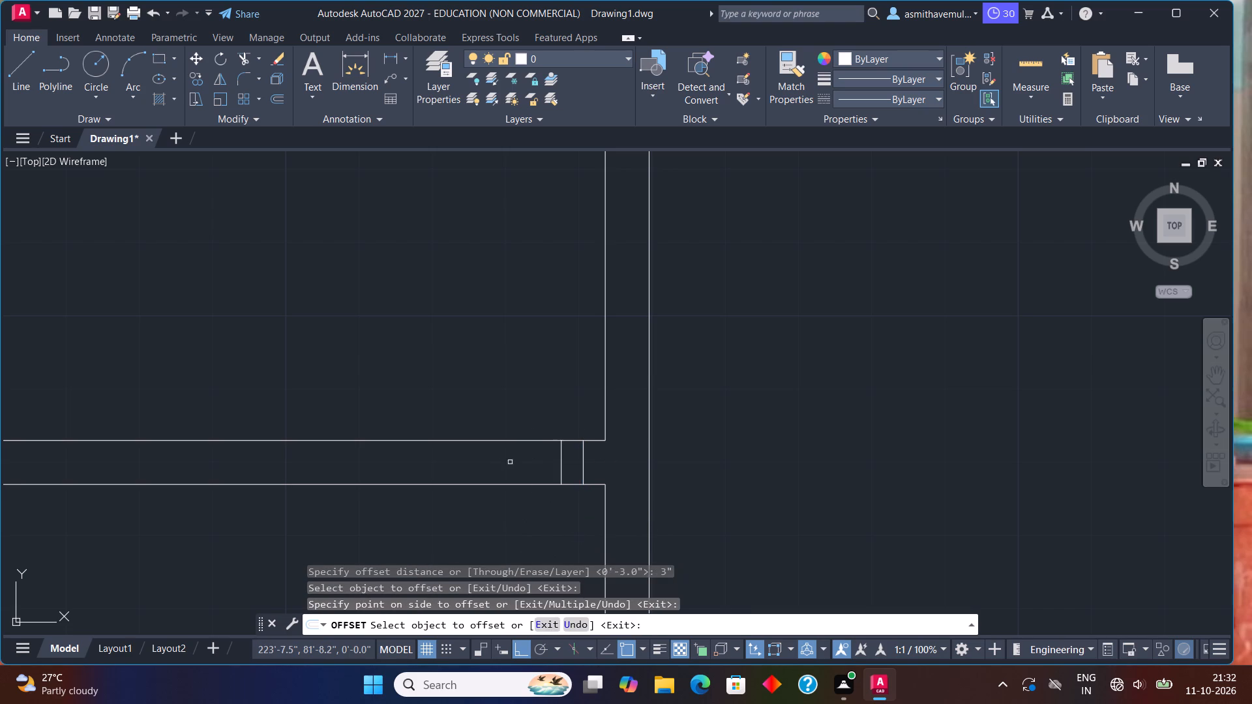
key(Escape)
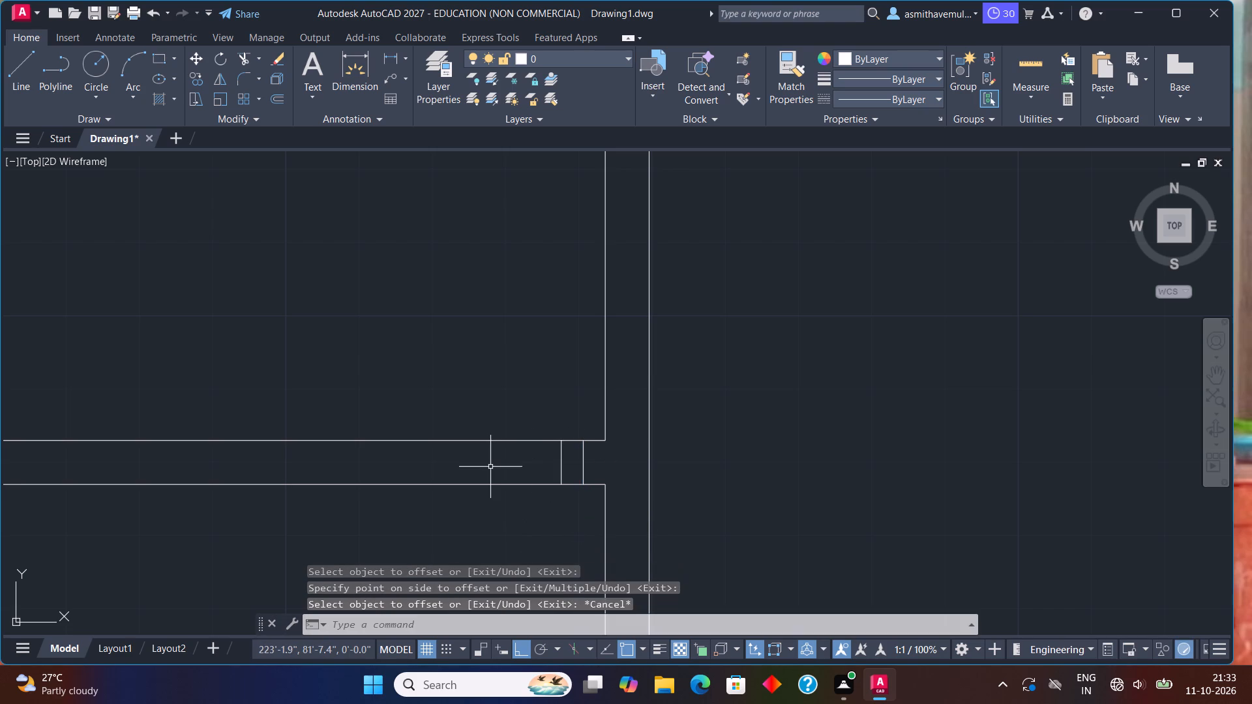
Offset the first frame piece's left line 3' to the left to mark the doorway's other end.
key(o)
key(Return)
text(3')
key(Return)
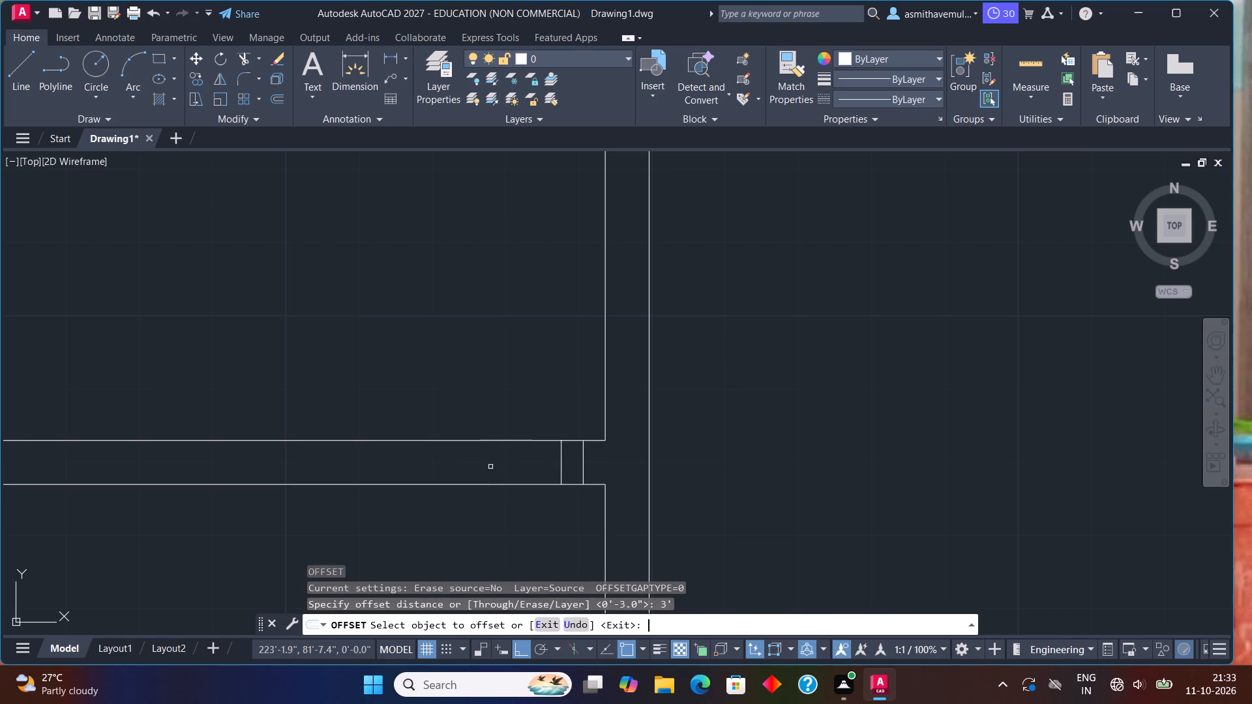
click(559, 469)
click(447, 462)
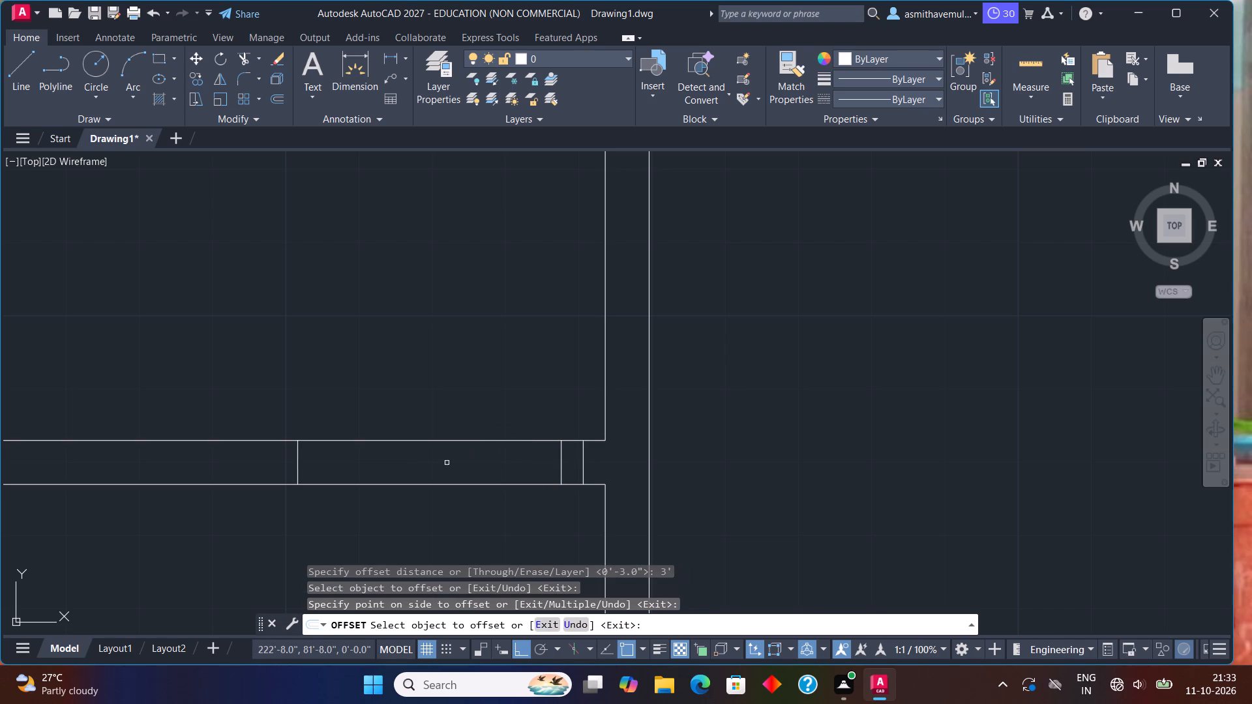
key(Escape)
Offset the line at the doorway's left end another 3" to the left for the second frame piece.
key(p)
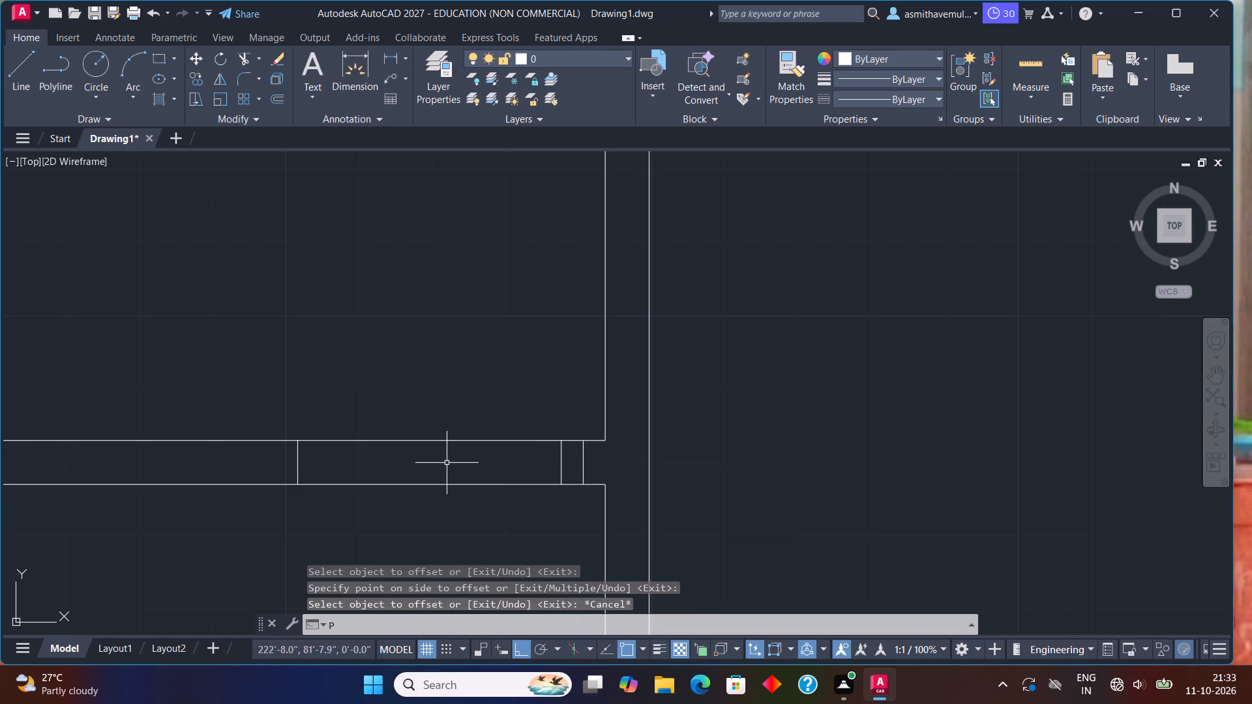
key(BackSpace)
key(o)
key(Return)
key(3)
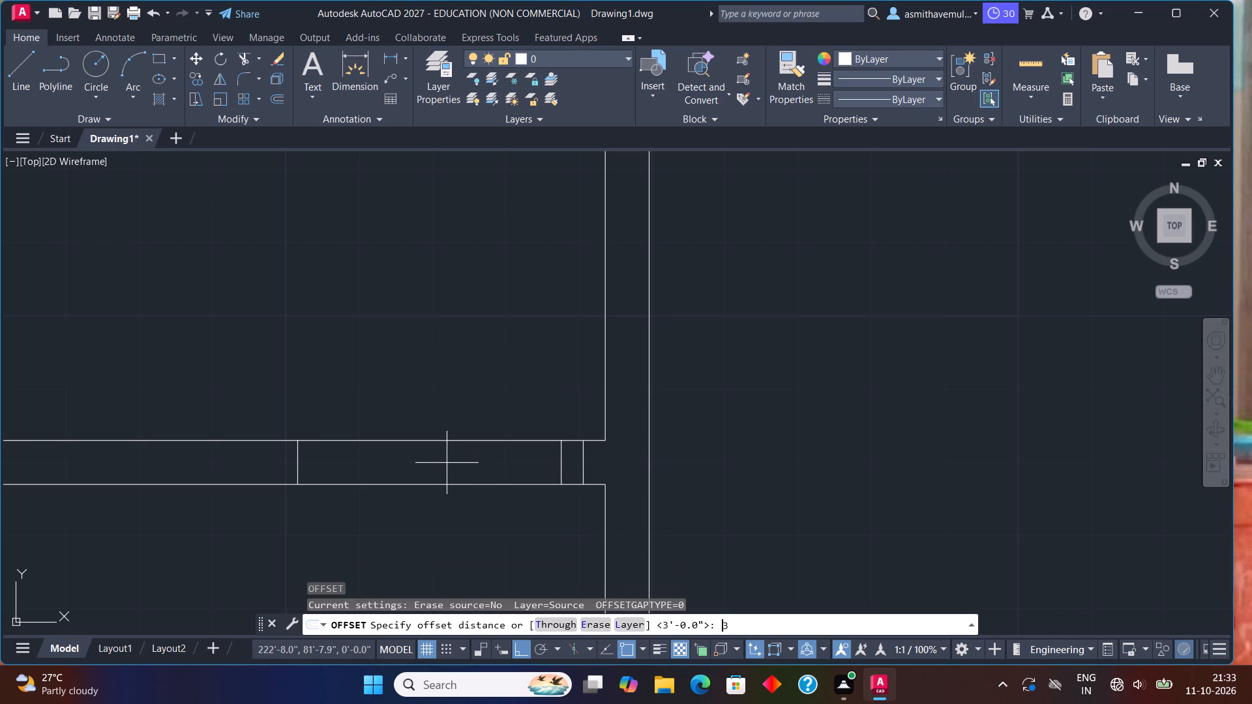
key(shift+quotedbl)
key(Return)
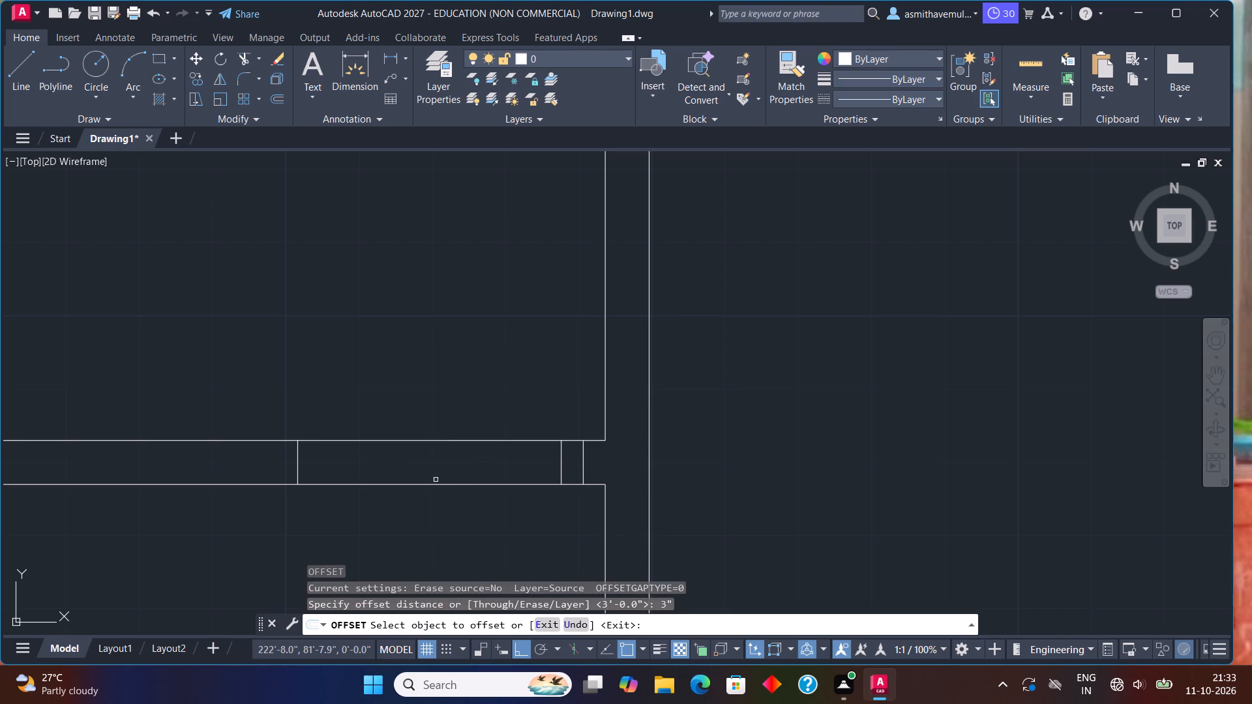
click(295, 462)
click(220, 450)
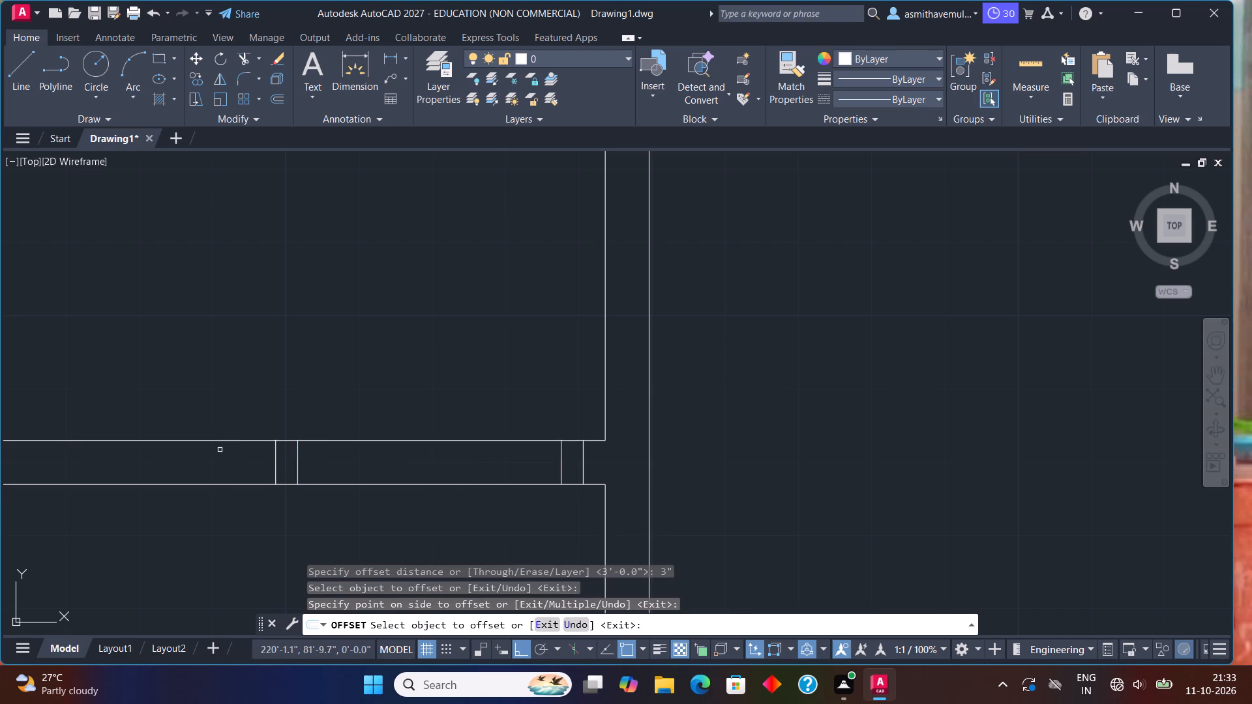
key(Escape)
Trim both horizontal partition lines between the two frame pieces to open the 3' doorway.
text(TRI)
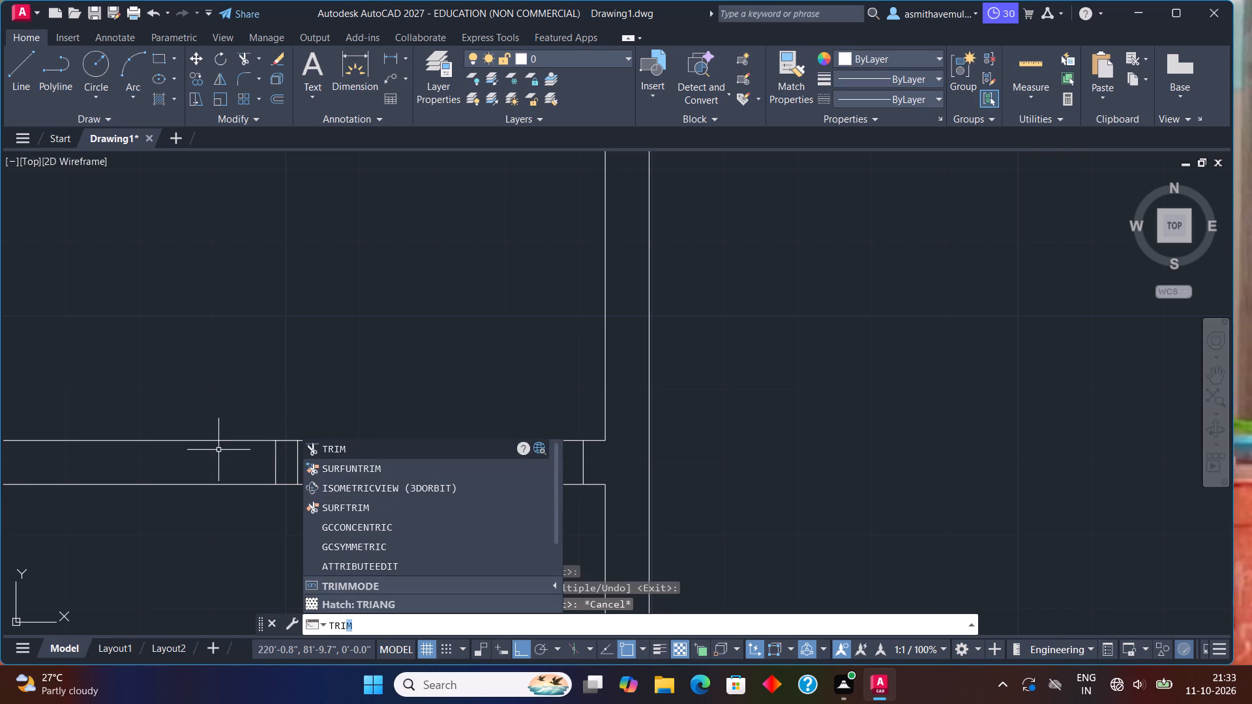
key(m)
key(Return)
drag(318, 507, 403, 428)
key(Escape)
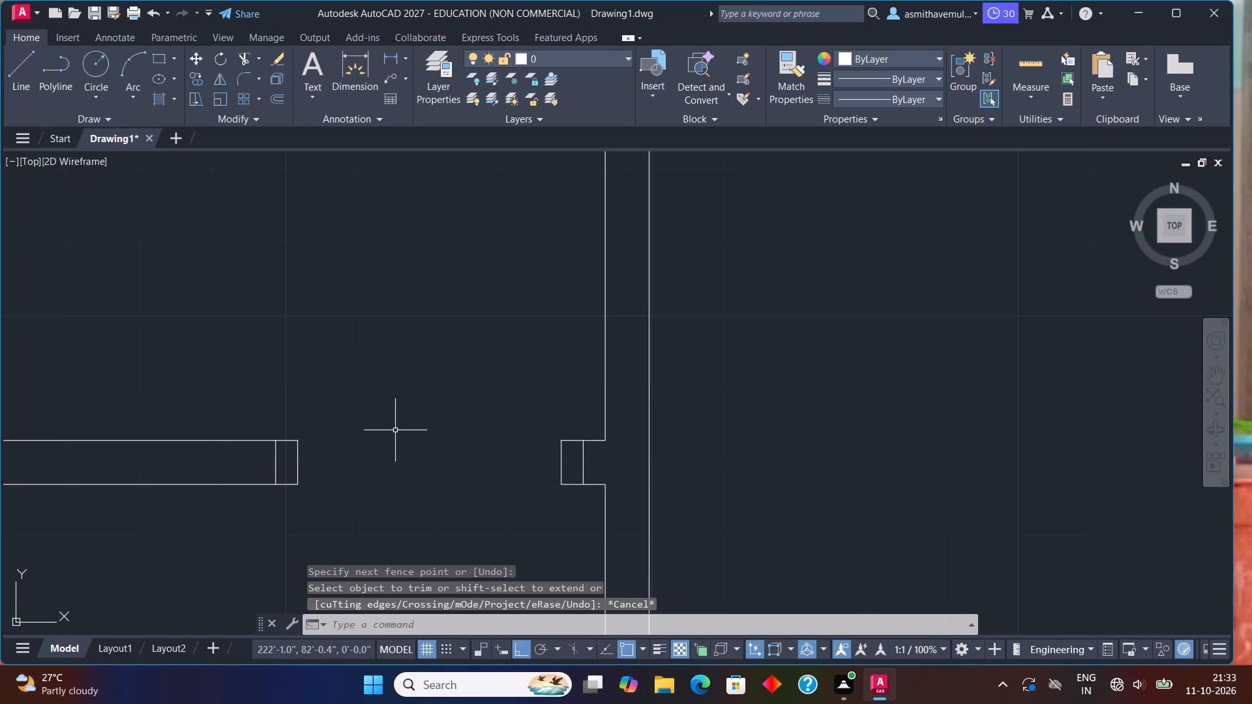
Draw a 3" by 3' rectangular door leaf downward from the lower inner corner of the doorway's right frame piece.
scroll(301, 477, down, 1)
scroll(371, 445, down, 1)
middle_drag(372, 437, 456, 241)
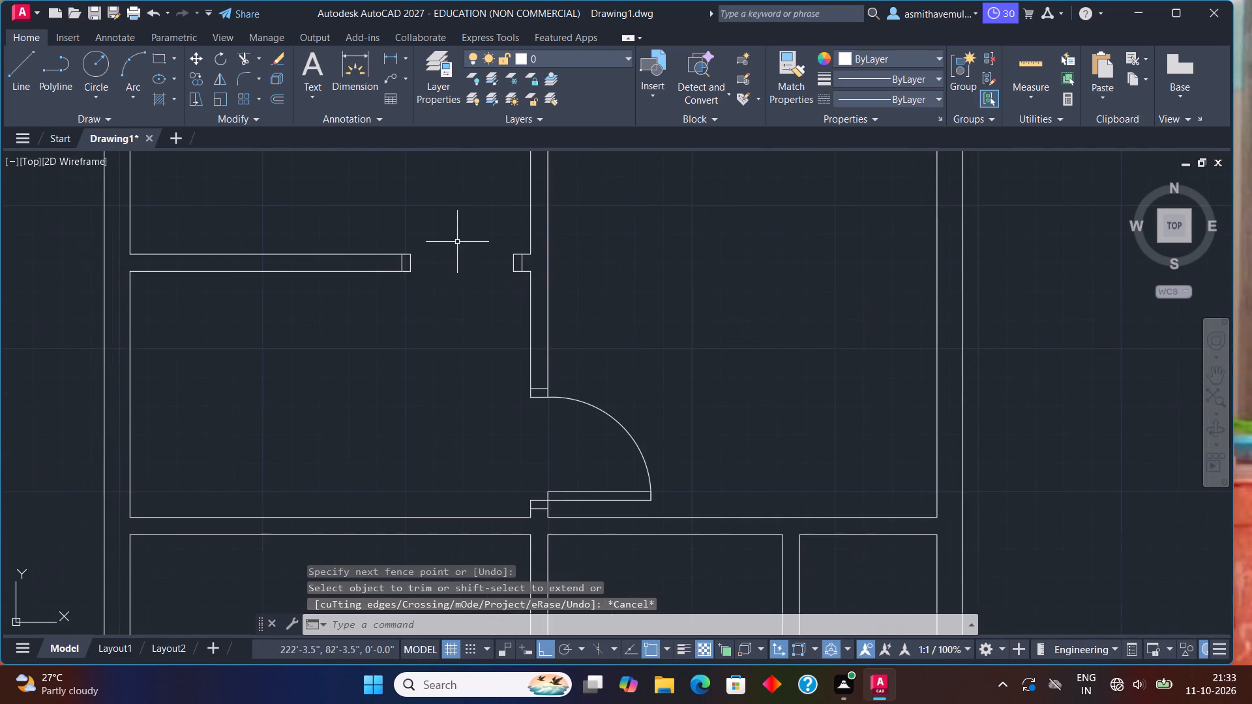
scroll(467, 250, up, 1)
text(REC)
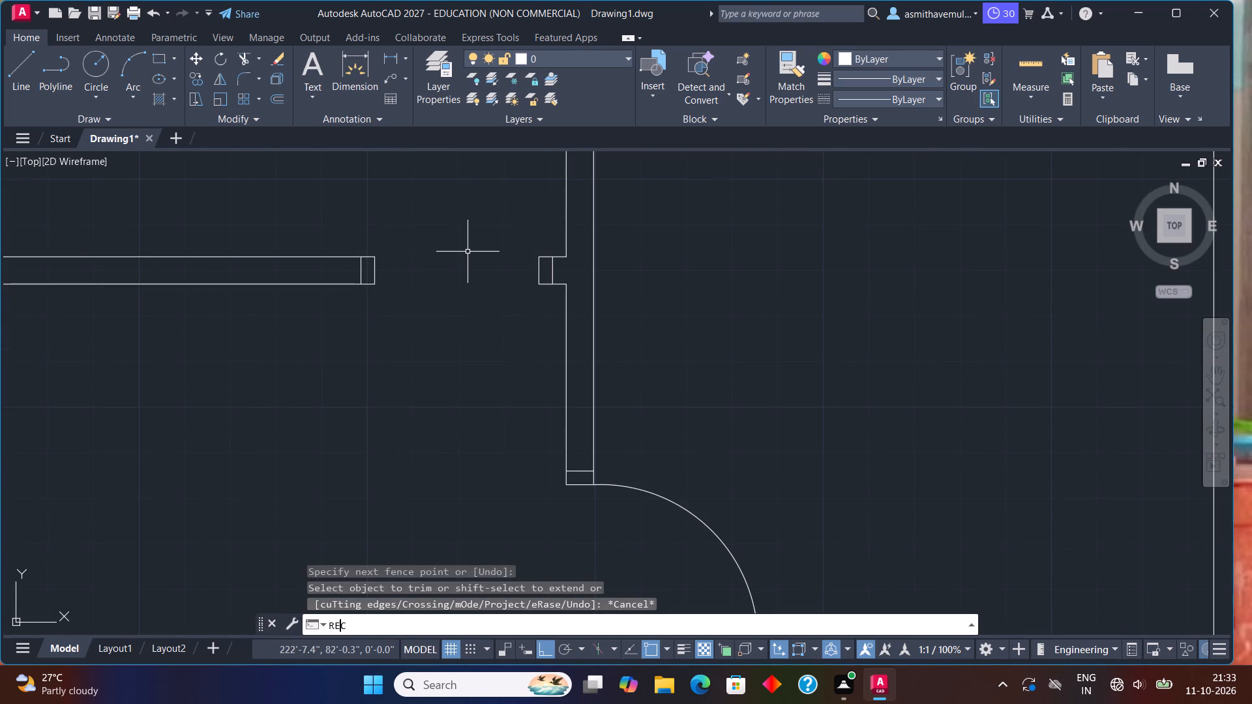
key(Return)
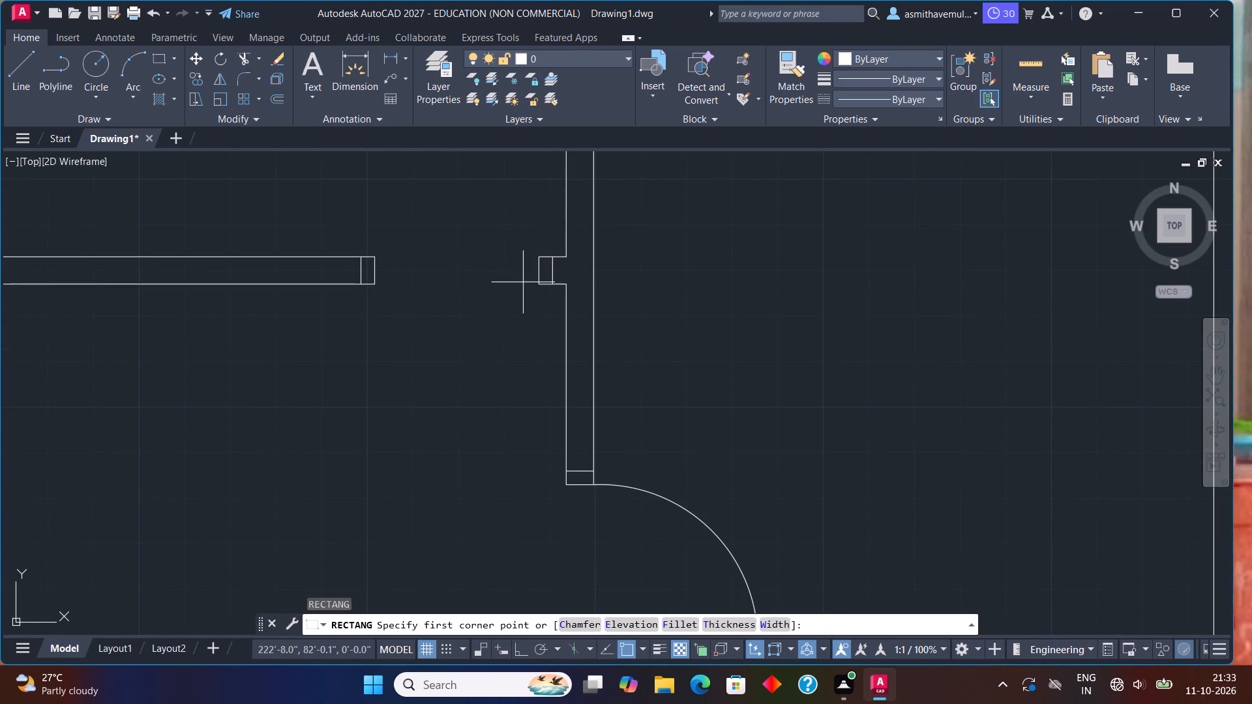
click(541, 287)
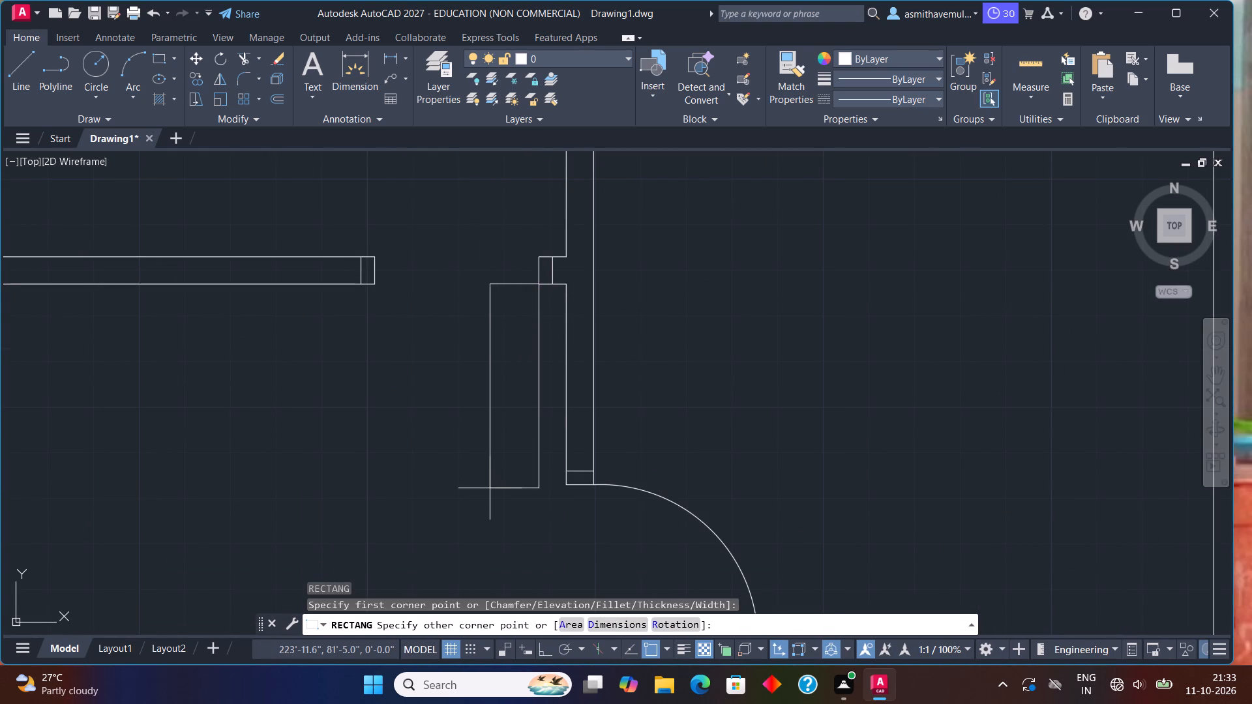
key(d)
key(Return)
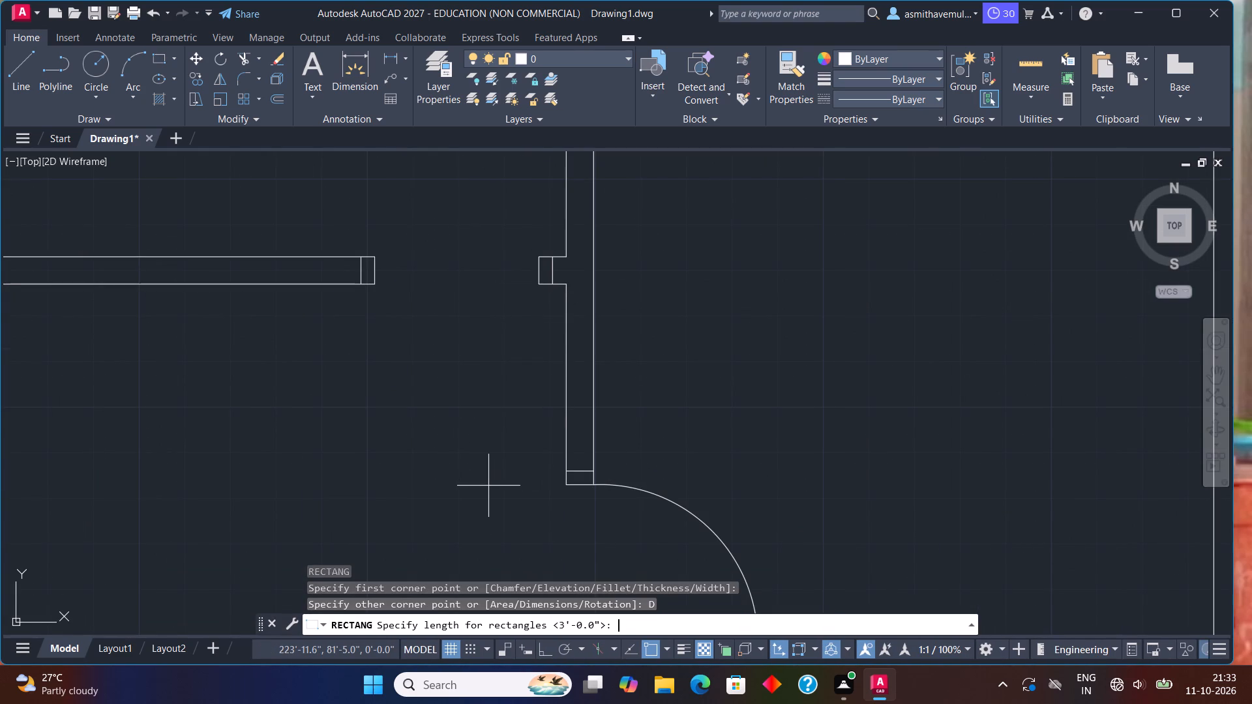
key(3)
key(shift+quotedbl)
key(Return)
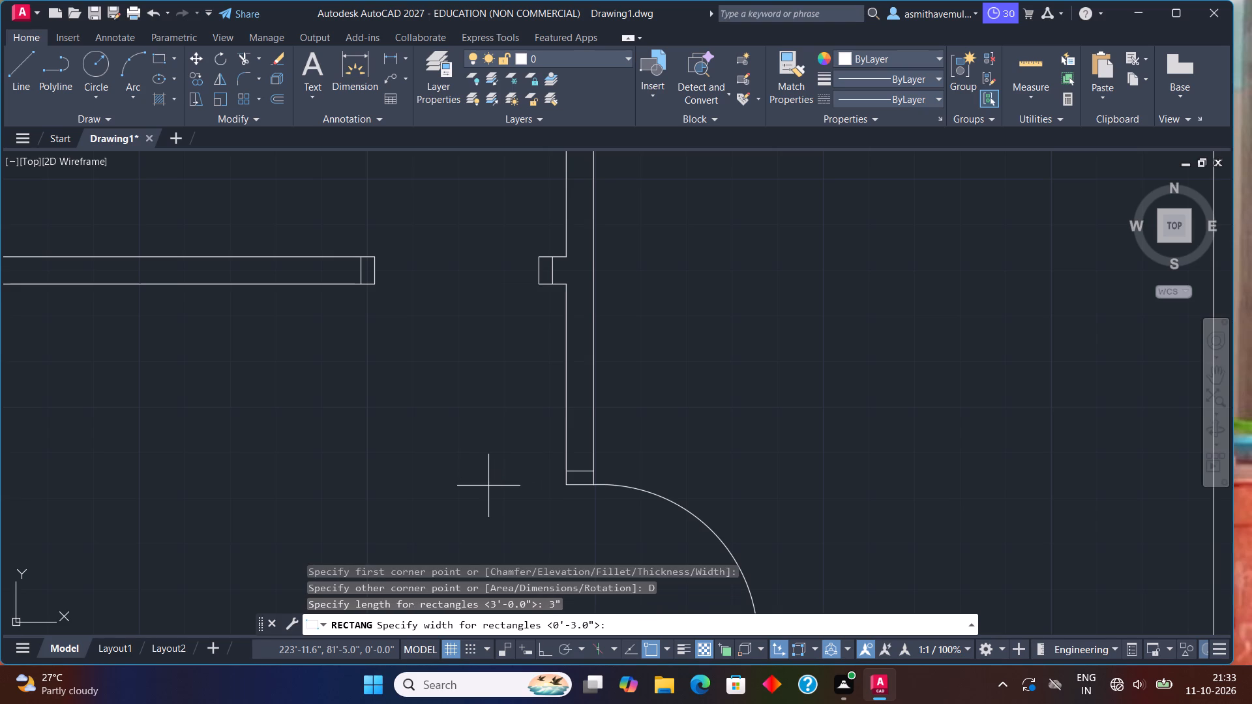
text(3')
key(Return)
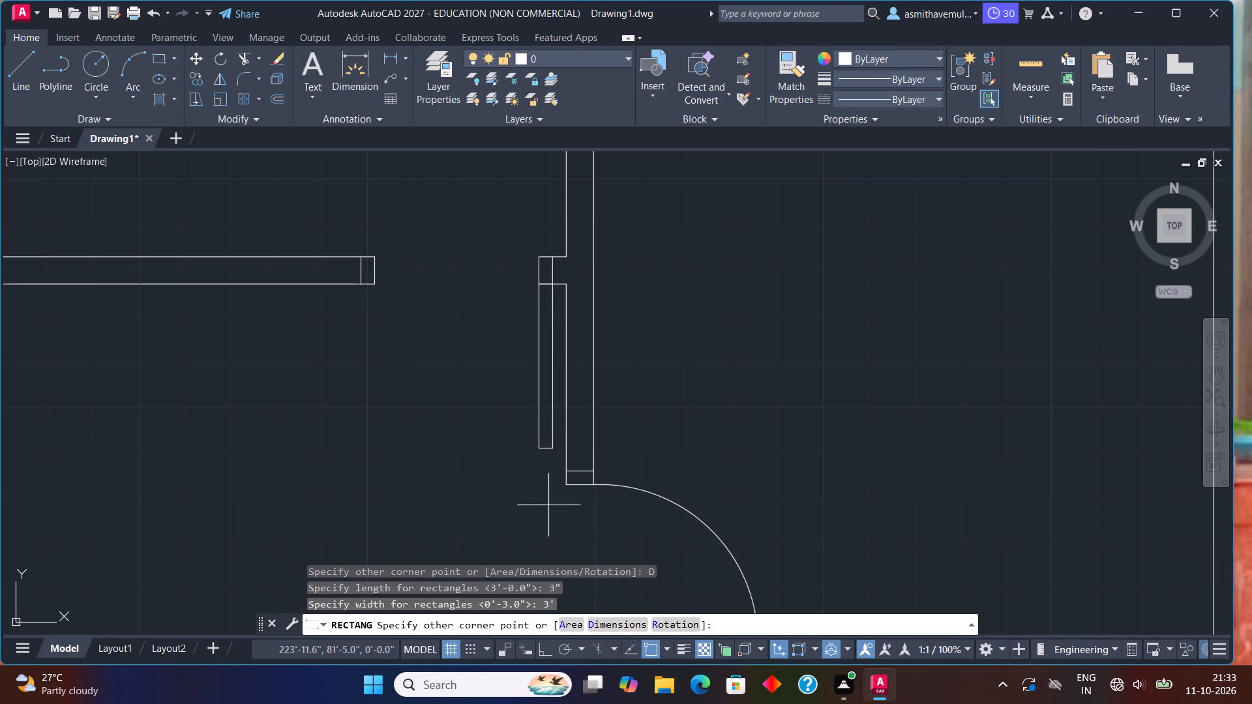
click(460, 479)
Draw the door swing arc from the leaf's lower end to the lower corner of the left frame piece.
text(ARC)
key(Return)
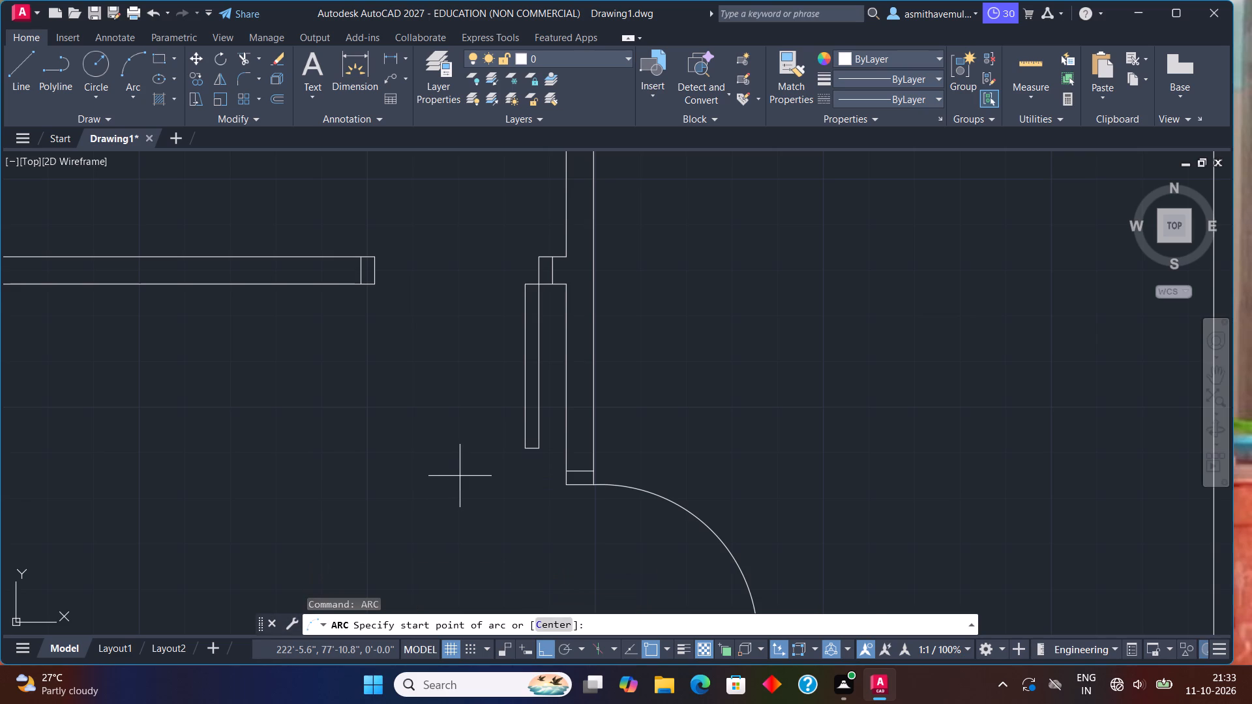
scroll(486, 473, up, 1)
click(570, 435)
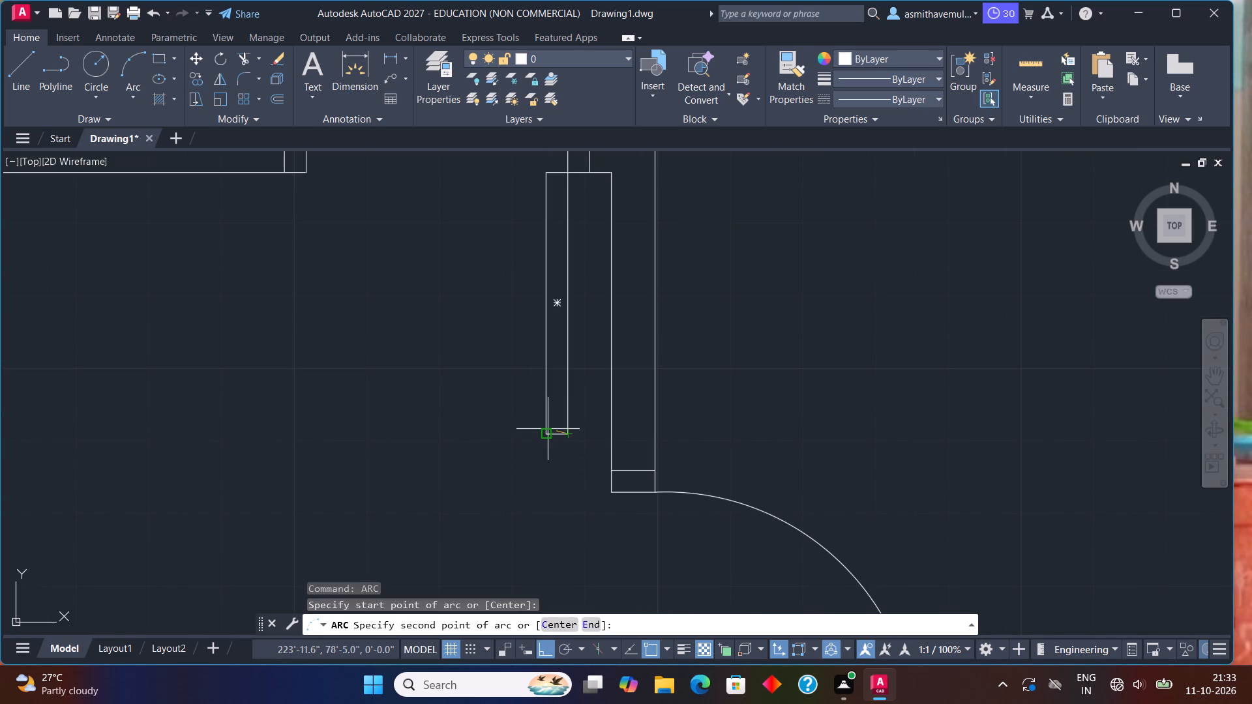
click(546, 431)
middle_drag(407, 317, 520, 503)
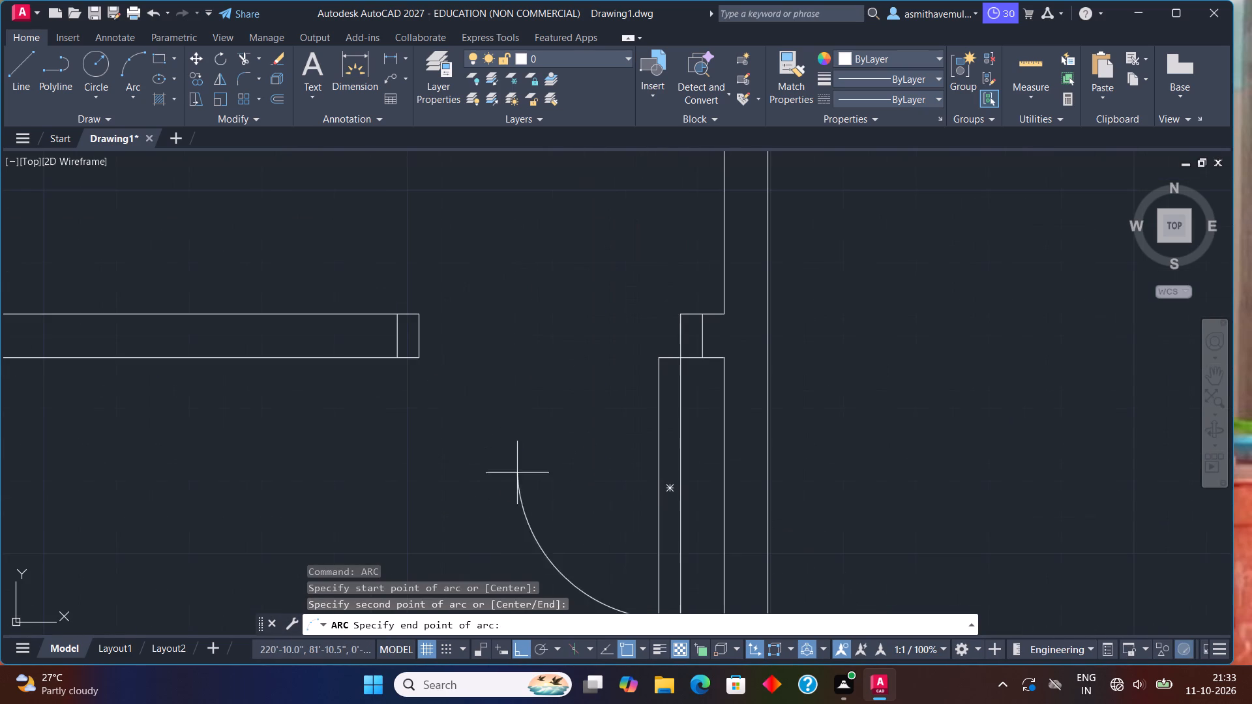
click(421, 357)
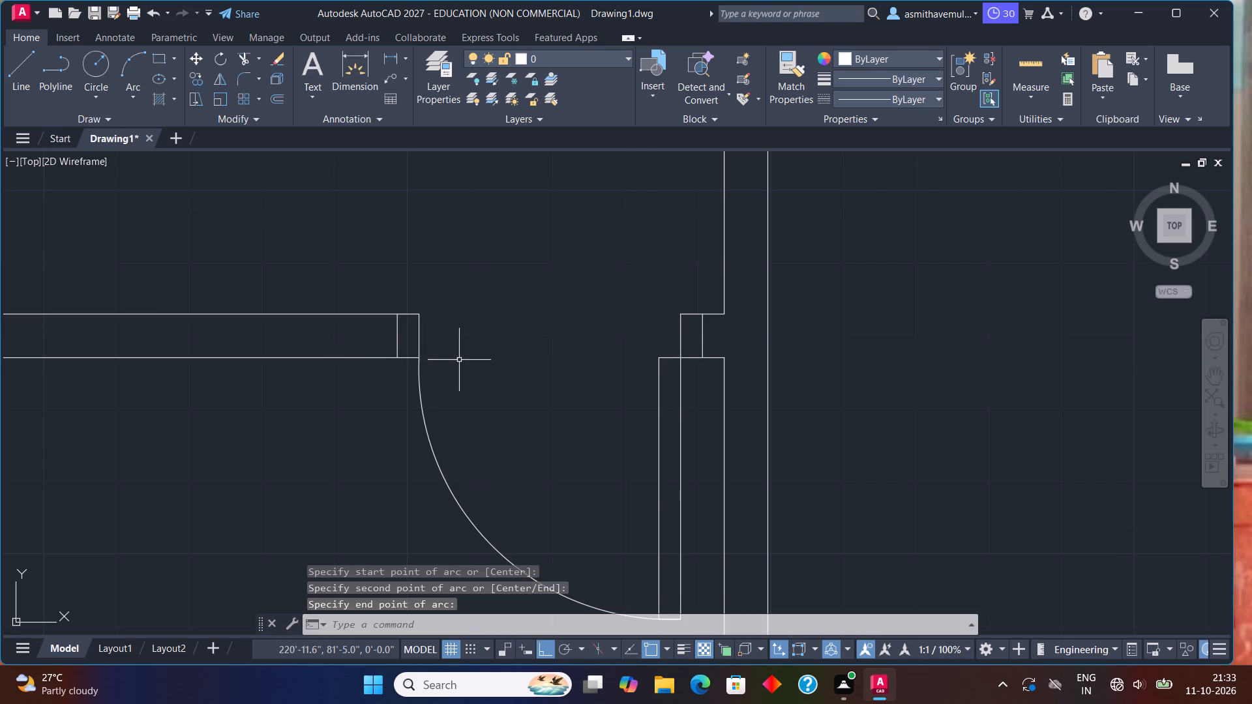
Insert the Toilet - top block from the House Designer blocks in DesignCenter, to the right of the floor plan.
scroll(465, 362, down, 4)
scroll(557, 368, up, 1)
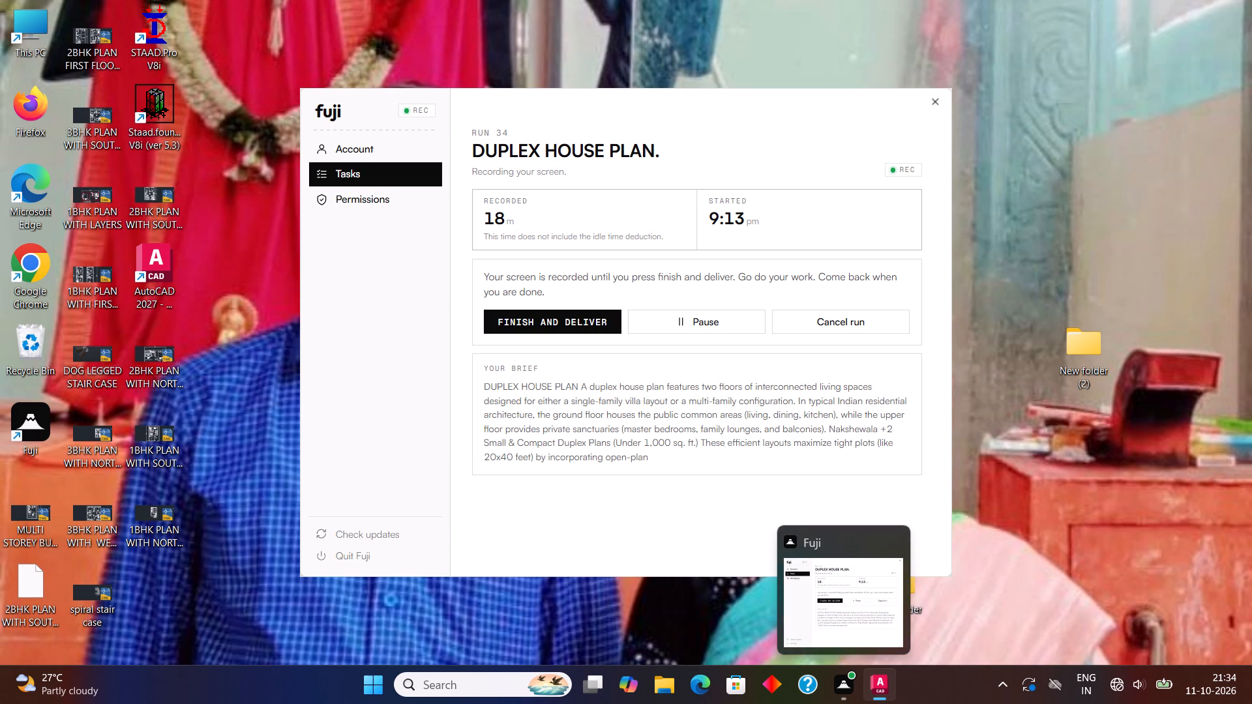
scroll(558, 497, down, 2)
middle_drag(567, 476, 665, 323)
scroll(666, 334, up, 1)
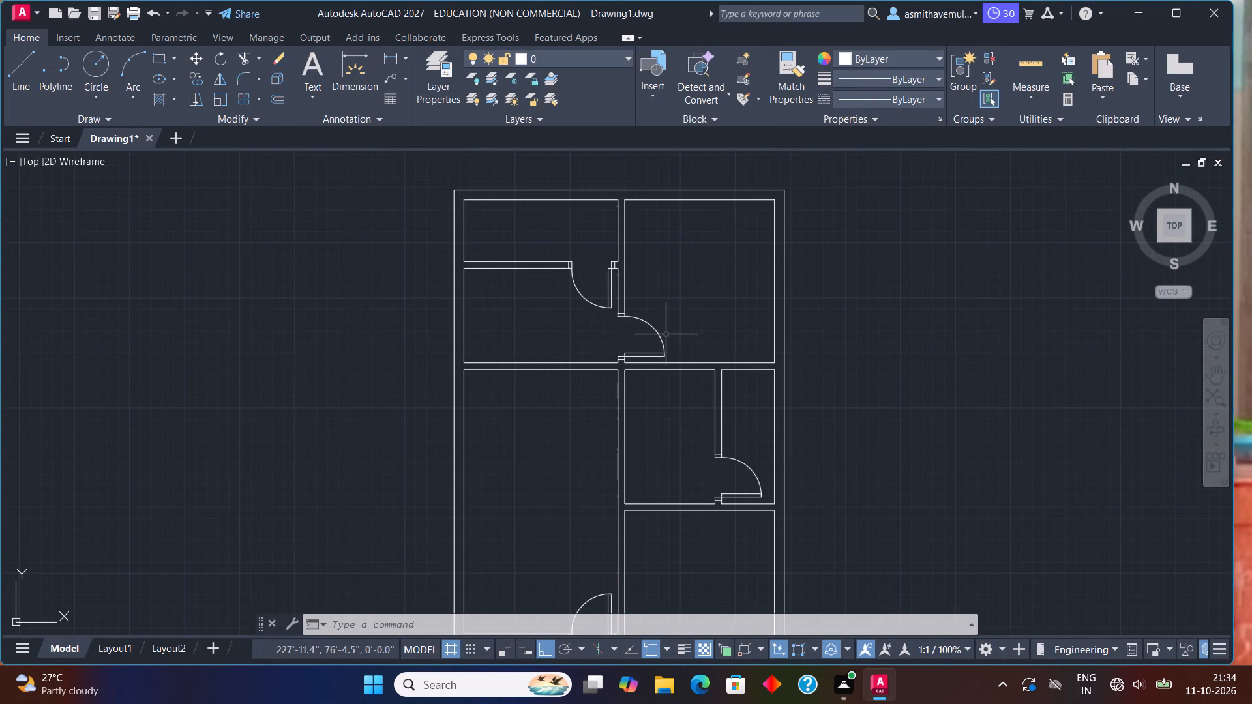
key(ctrl+2)
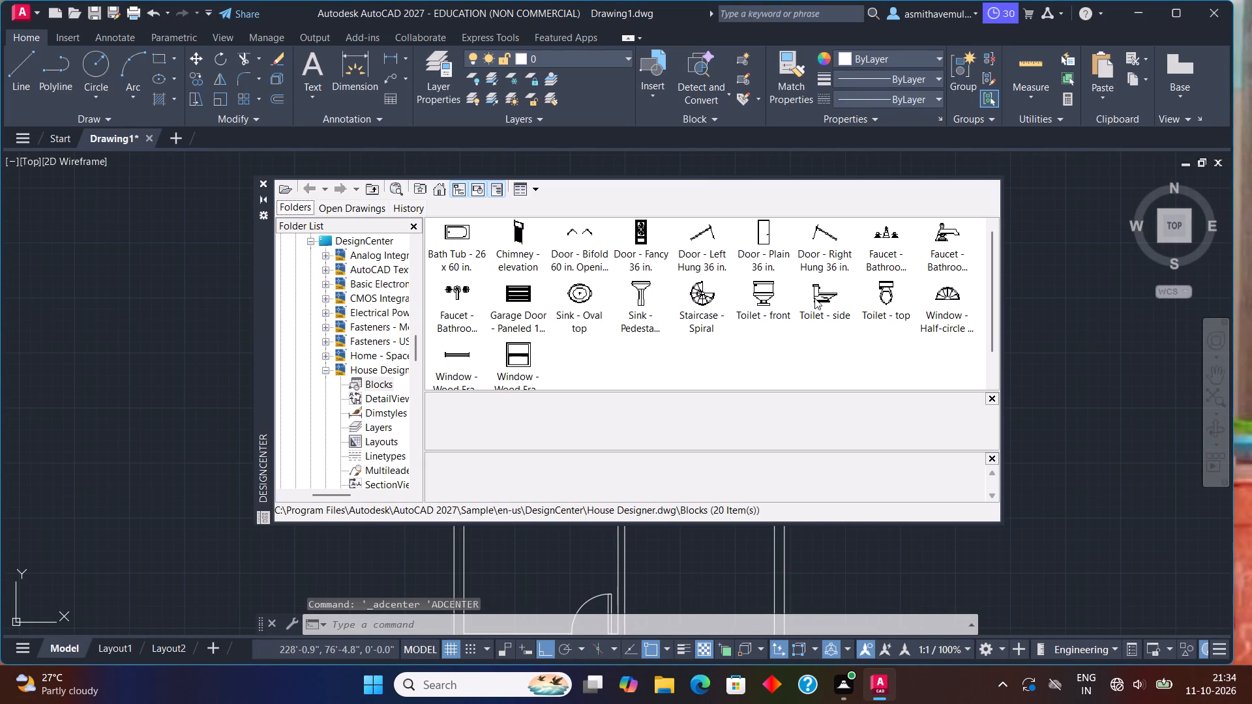
drag(879, 291, 1061, 425)
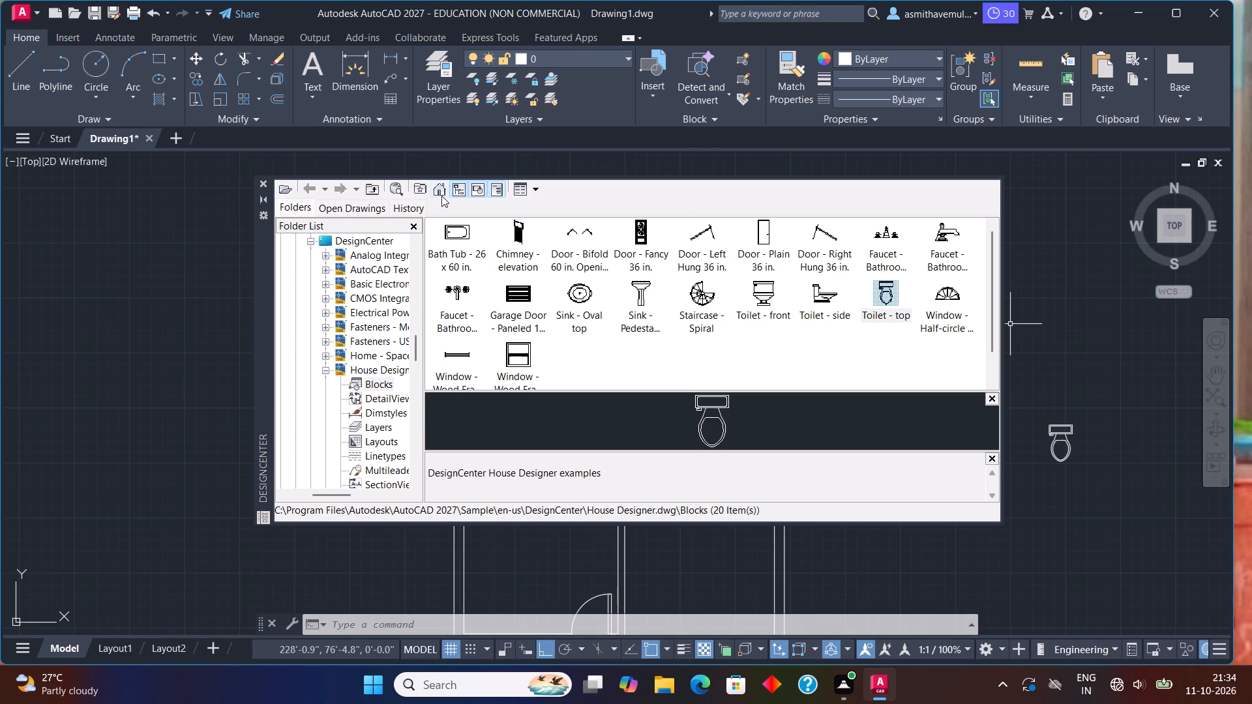
Insert the 7 ft. roundback sofa and the smaller roundback sofa from the Home - Space Planner blocks, right of the plan.
click(441, 196)
double_click(589, 231)
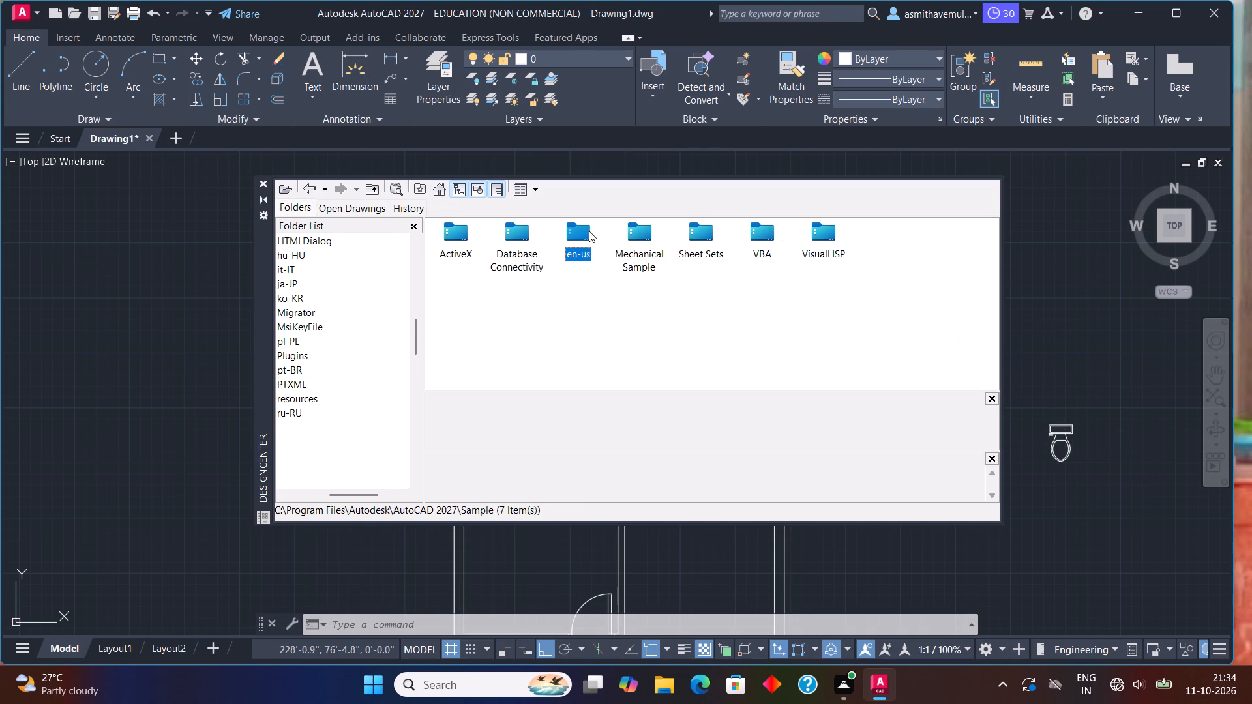
double_click(466, 244)
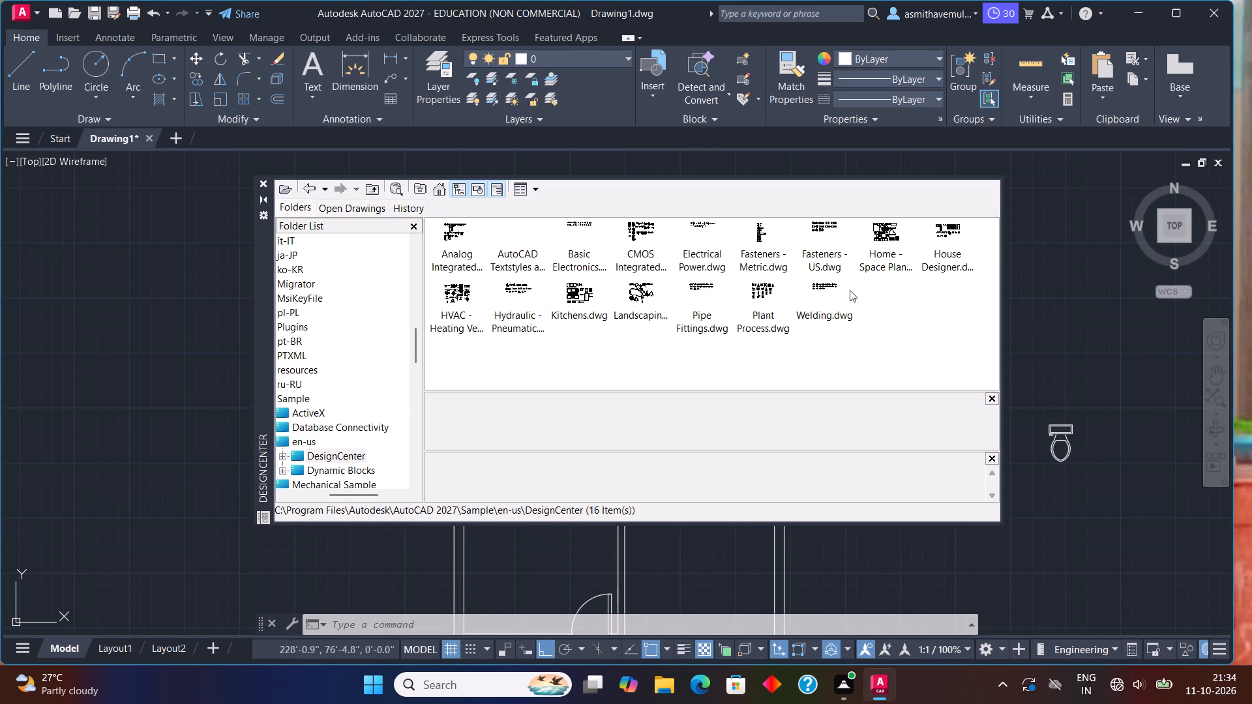
drag(876, 239, 886, 246)
click(886, 246)
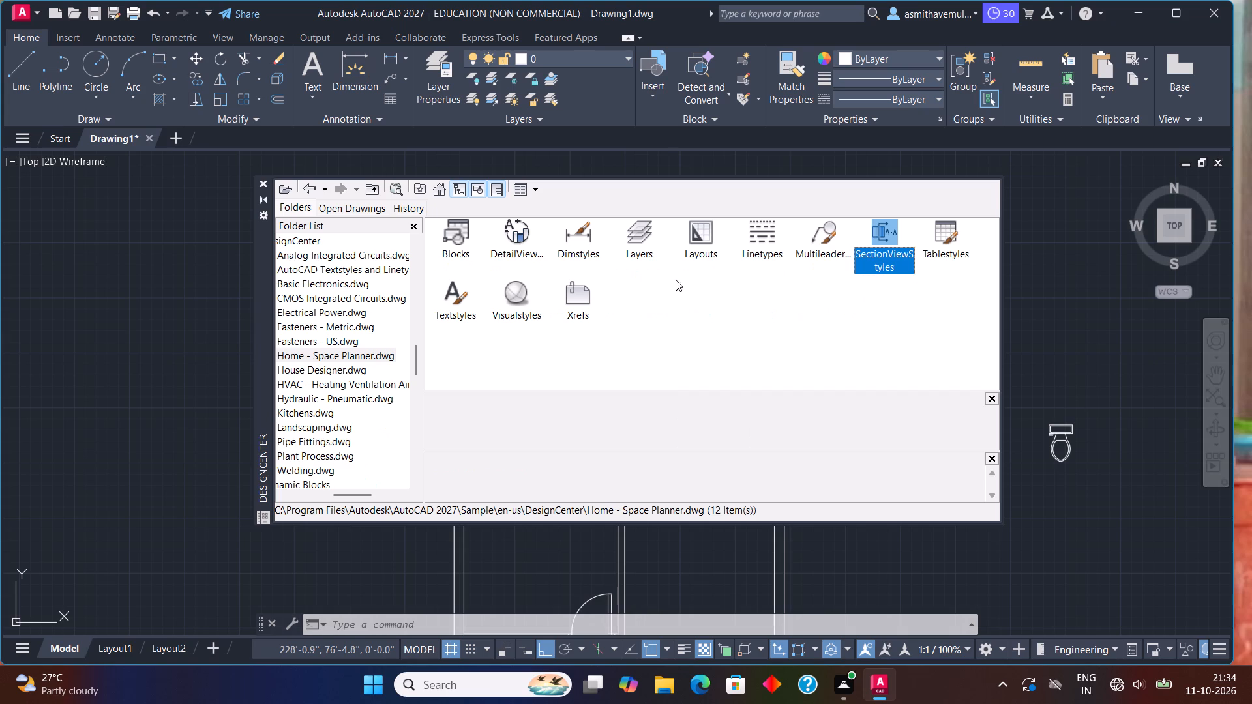
double_click(468, 235)
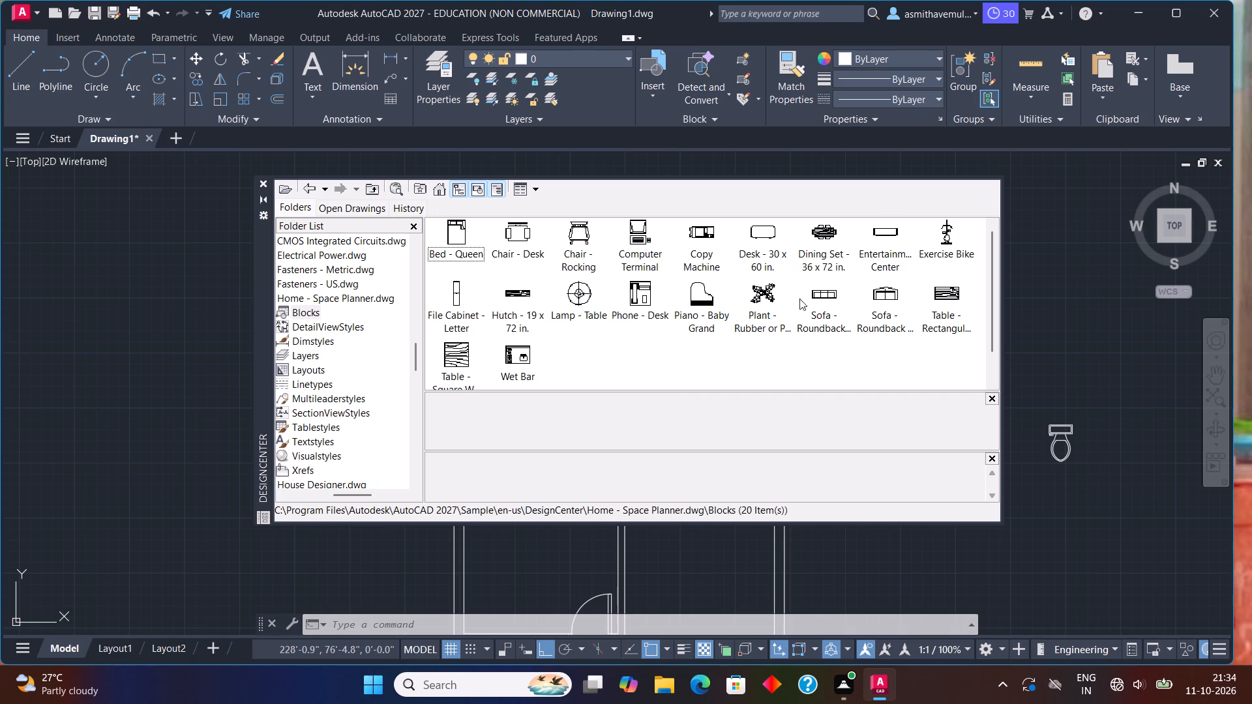
drag(818, 299, 1095, 523)
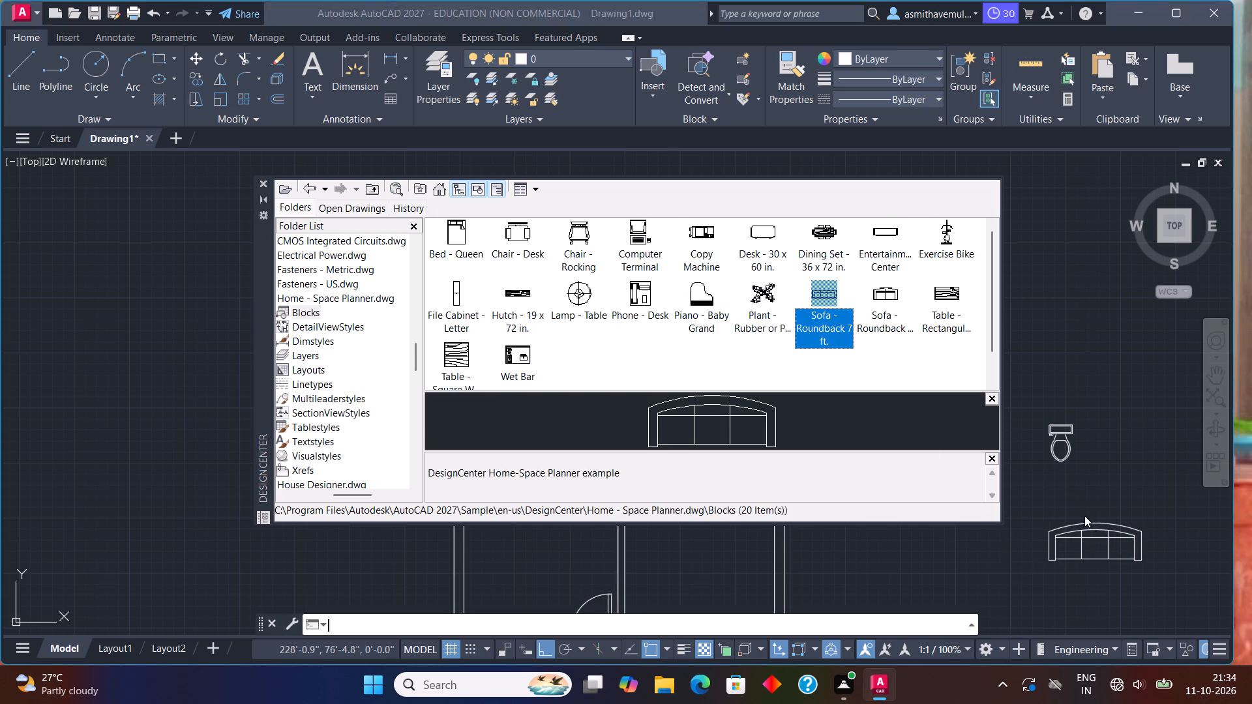
drag(889, 293, 1007, 323)
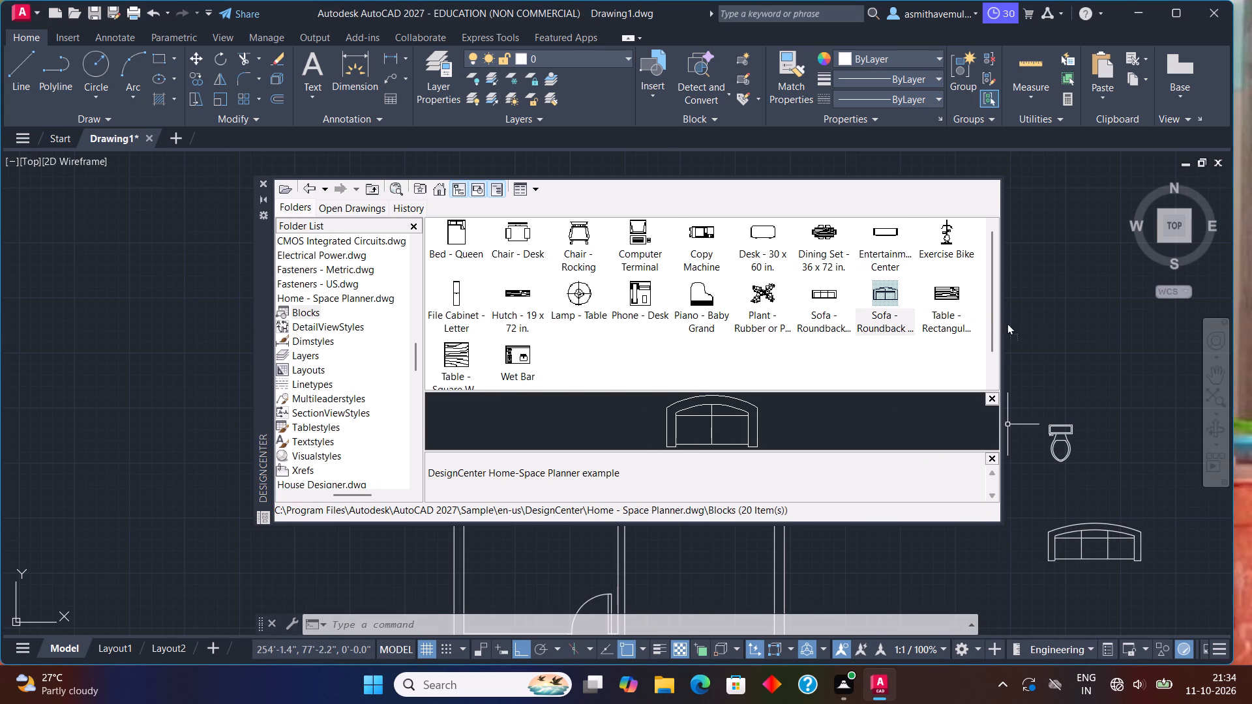
drag(1007, 323, 1034, 328)
Insert the Dining Set - 36 x 72 in. and Desk - 30 x 60 in. blocks to the left of the plan.
drag(827, 232, 829, 239)
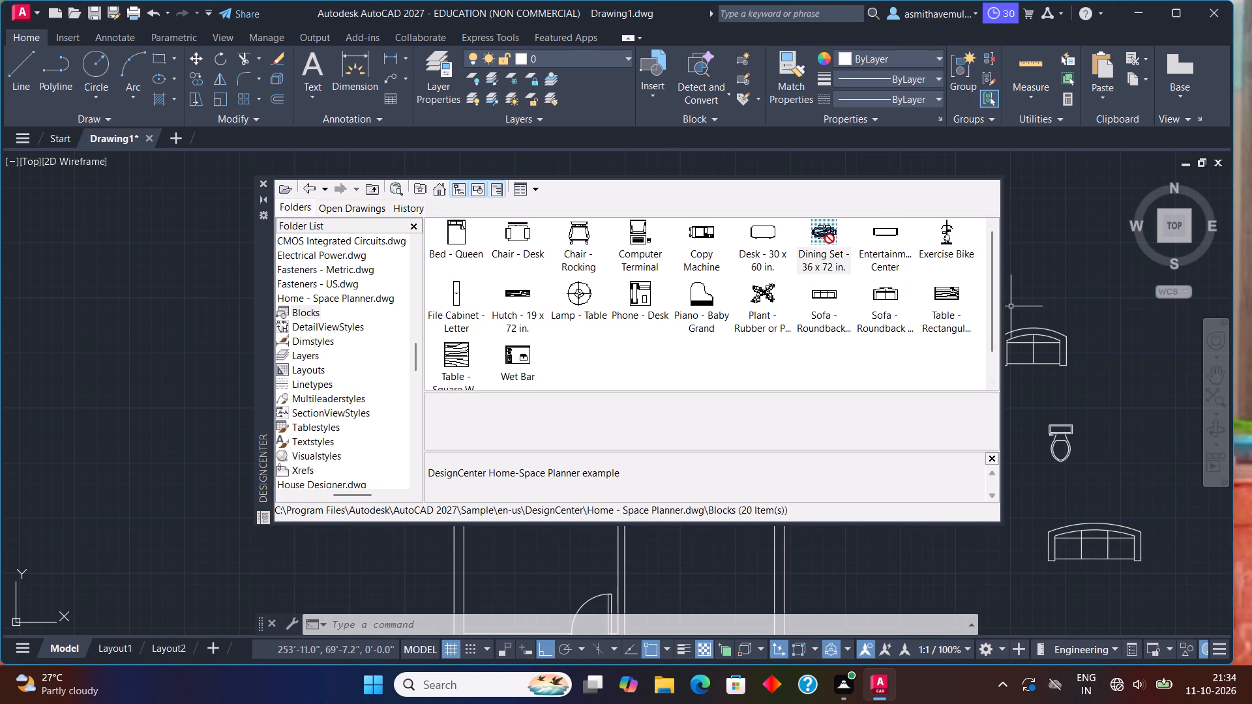
drag(829, 239, 124, 326)
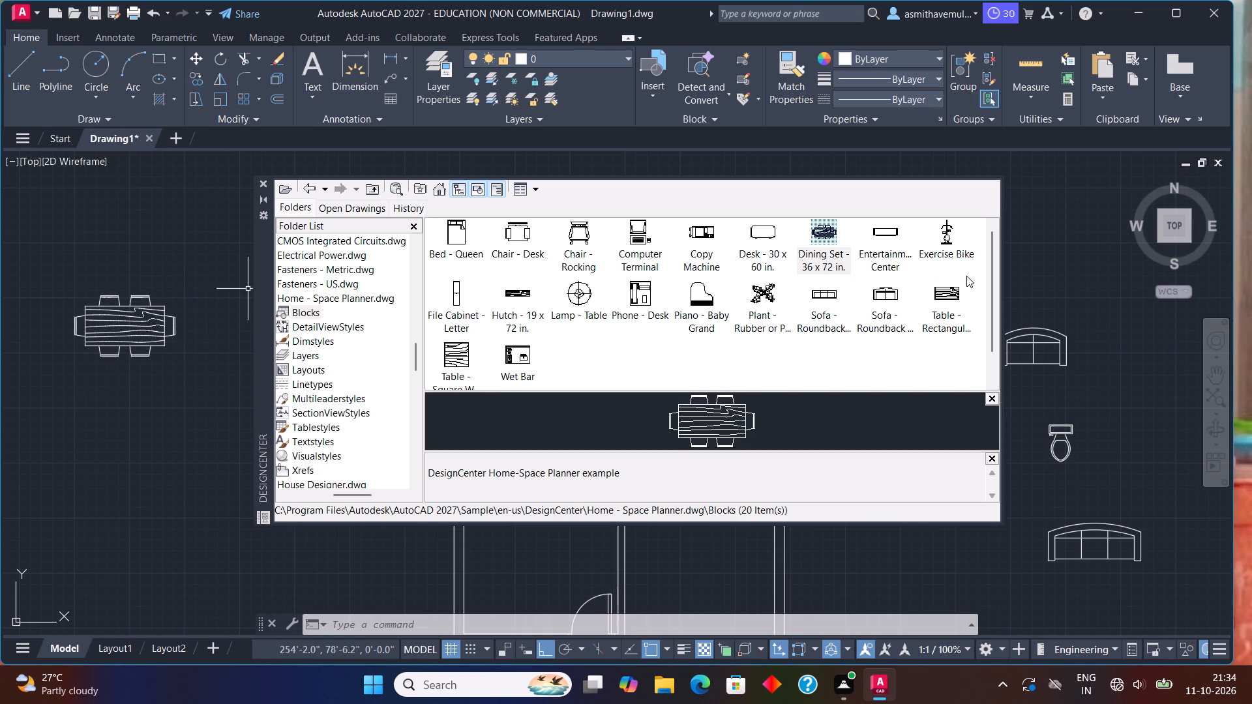
drag(763, 242, 238, 379)
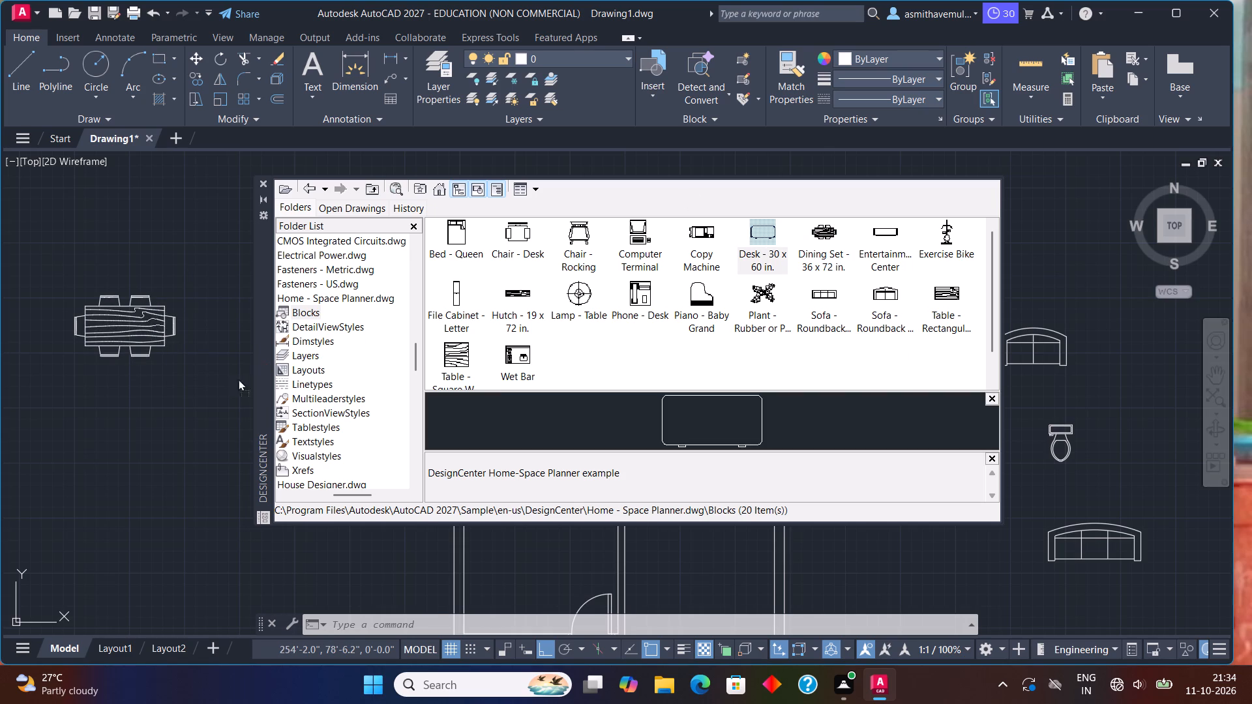
drag(238, 379, 192, 391)
Insert the Computer Terminal and Lamp - Table blocks above the dining set, left of the plan.
drag(642, 227, 312, 280)
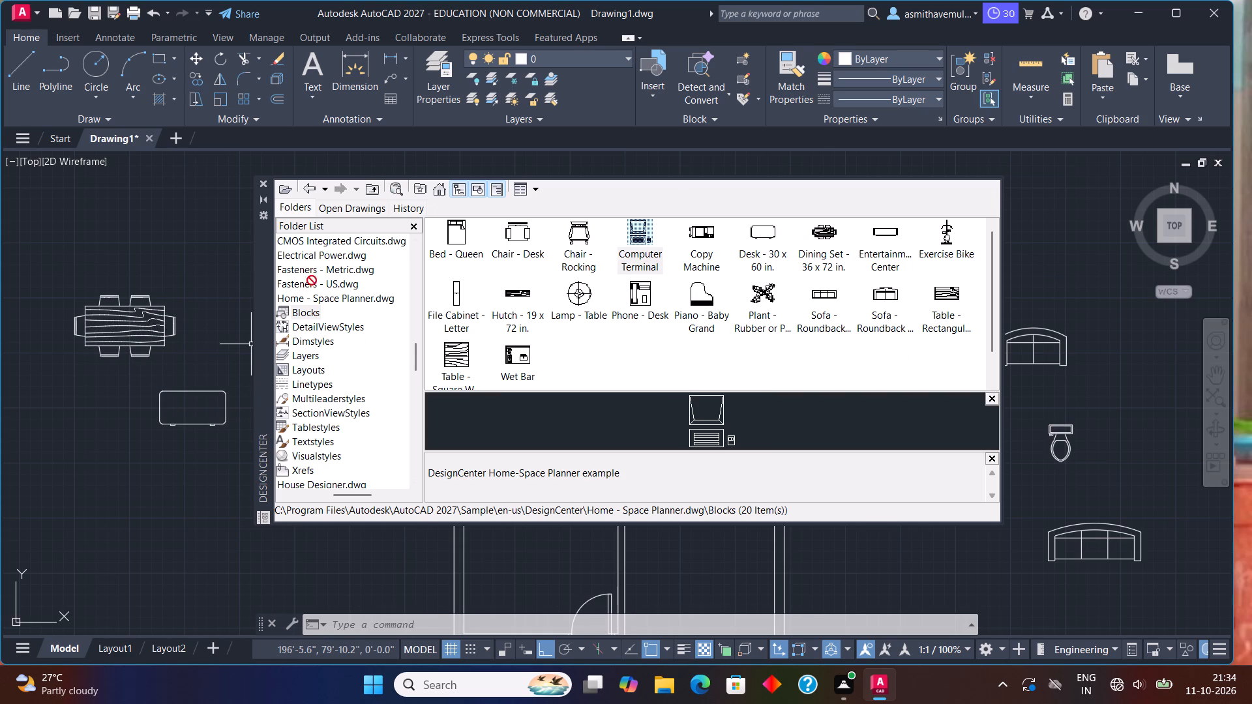
drag(312, 280, 110, 222)
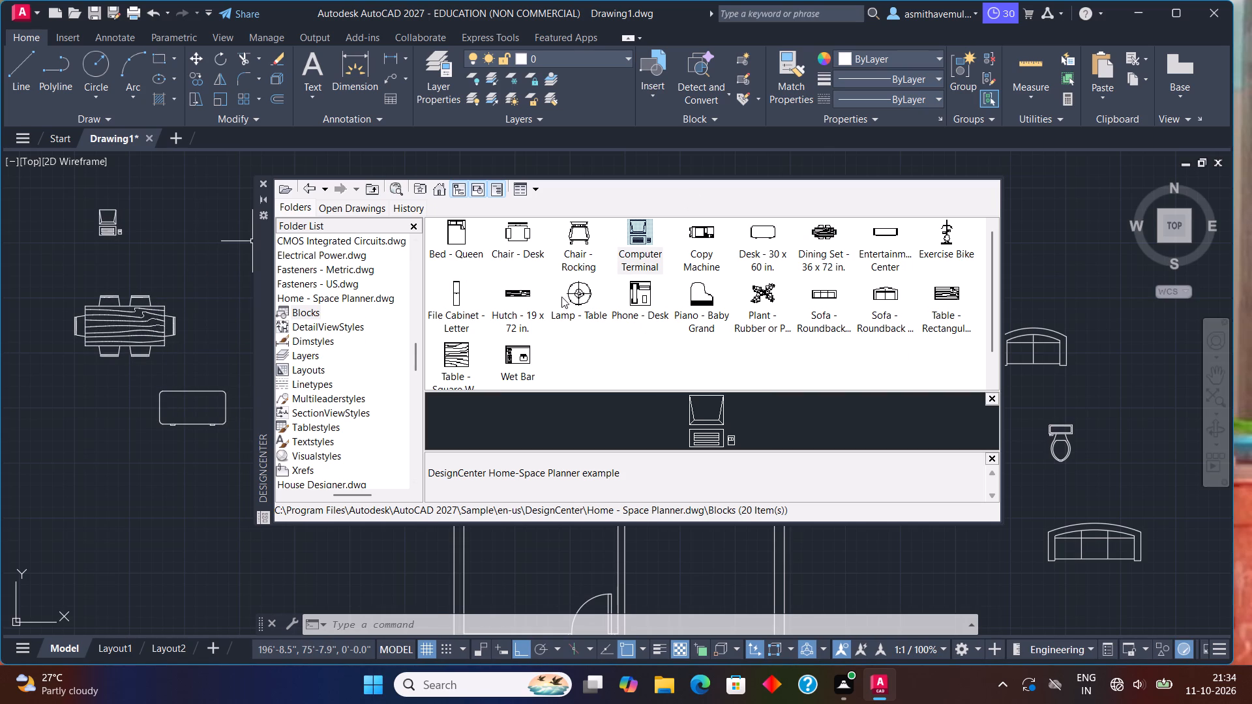
drag(582, 293, 211, 243)
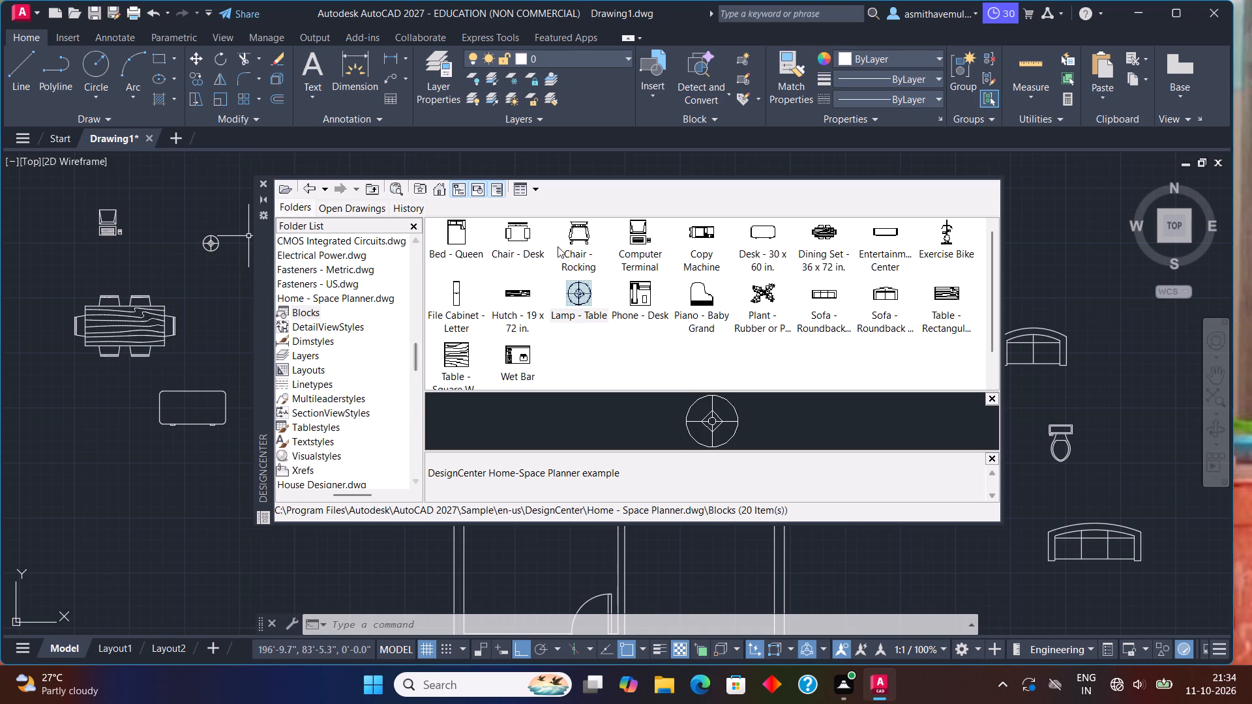
Insert the Bed - Queen block below the dining set, left of the plan.
drag(448, 235, 91, 430)
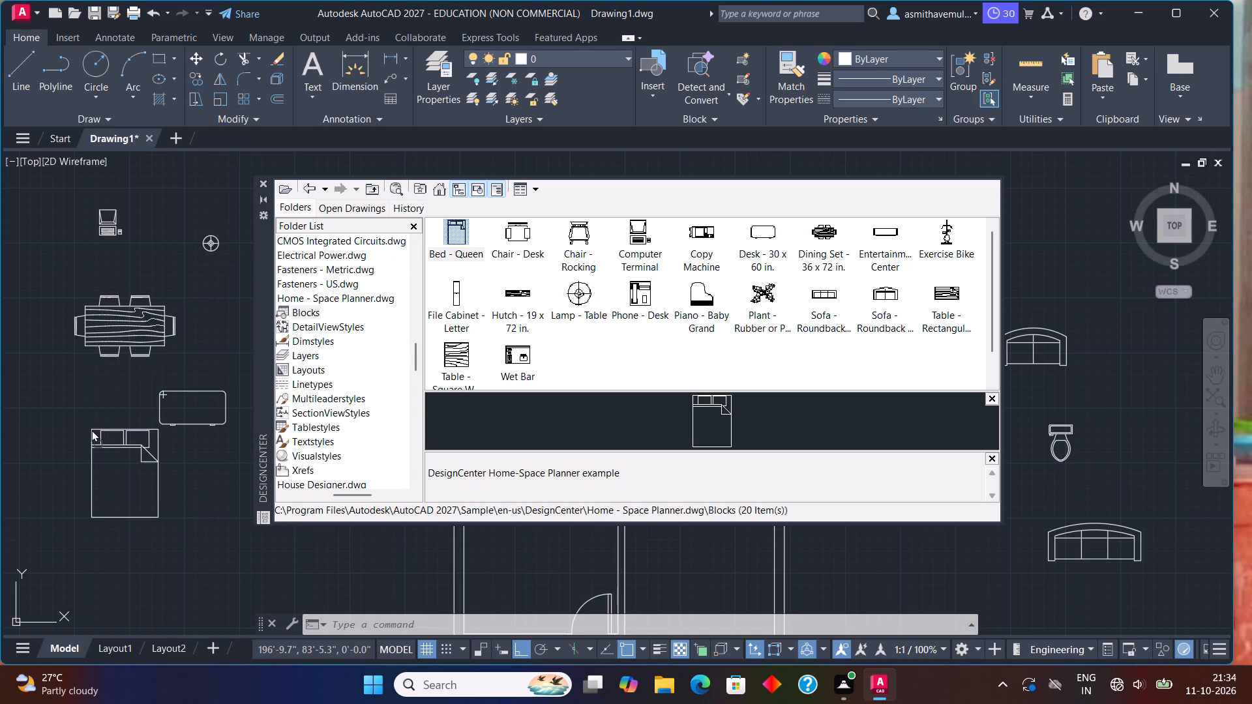
drag(91, 430, 91, 430)
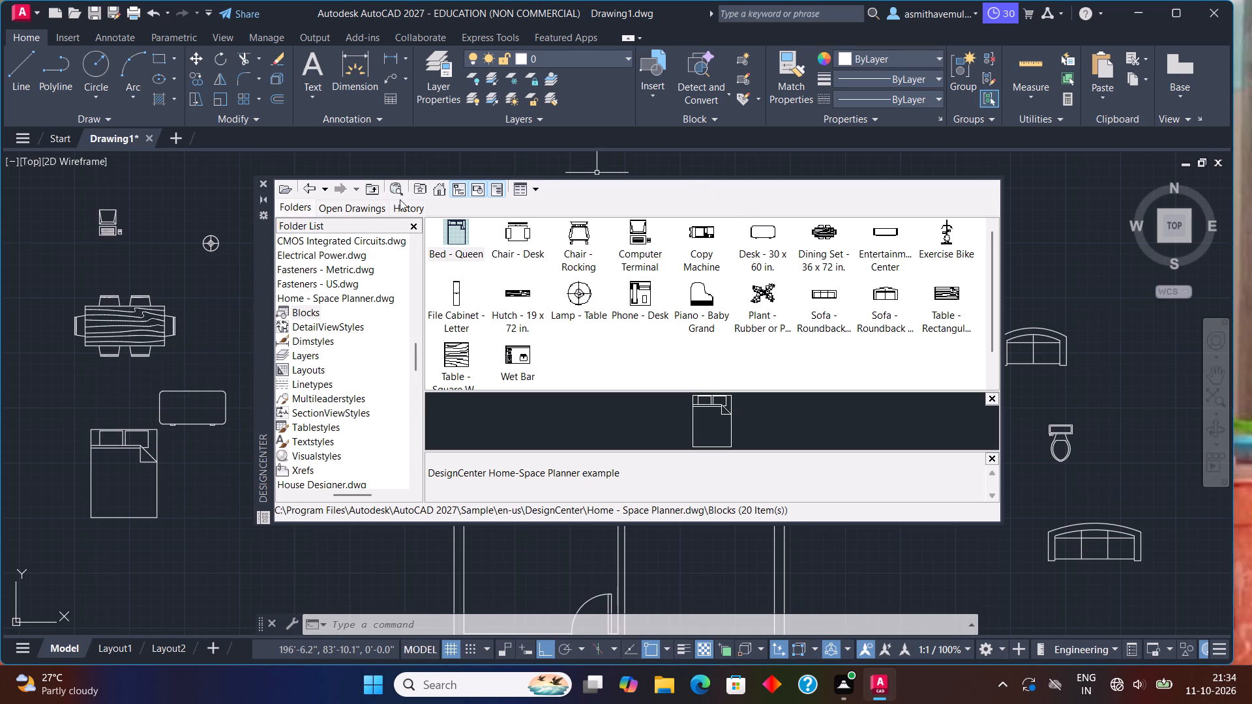
Browse the blocks of the House Designer sample drawing in DesignCenter.
click(436, 190)
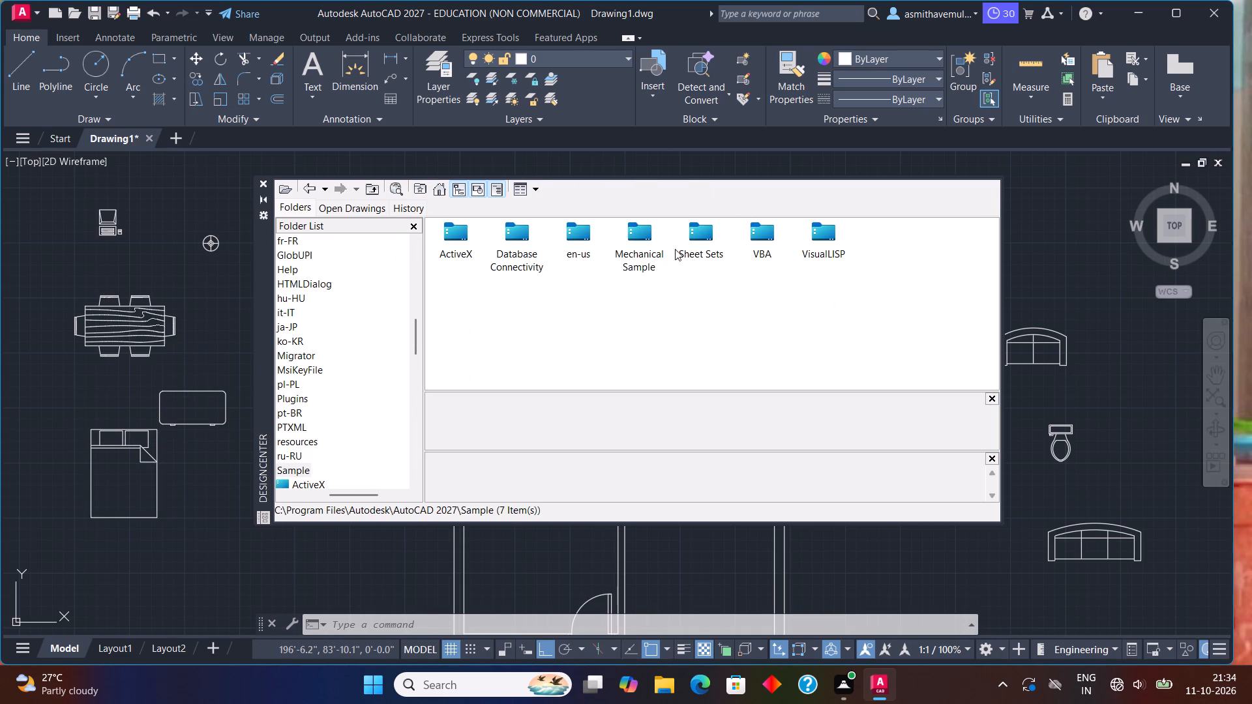
double_click(576, 231)
double_click(461, 231)
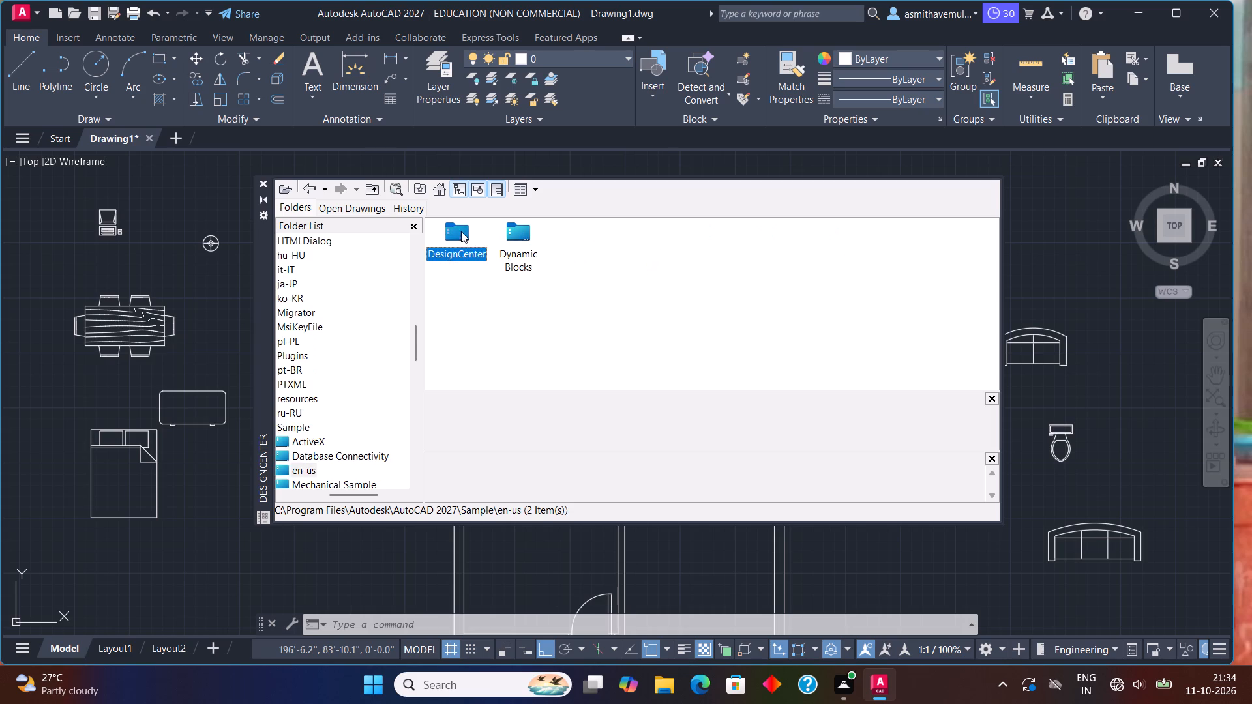
double_click(935, 238)
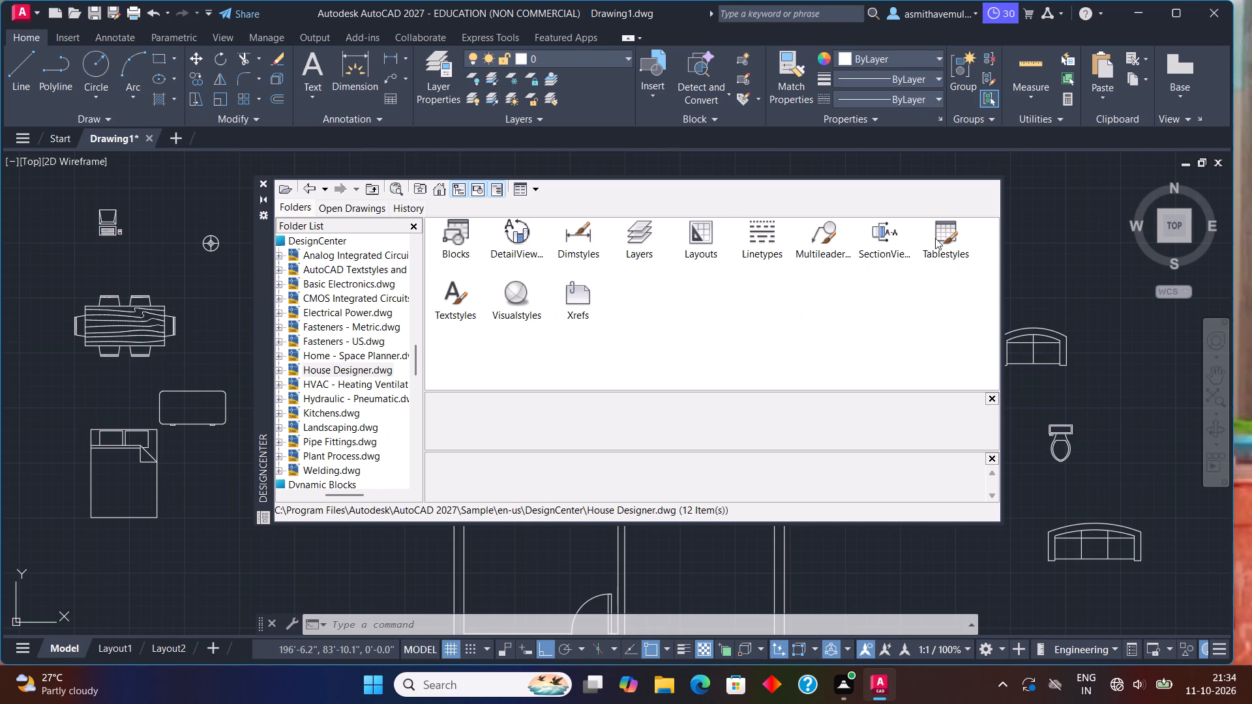
double_click(441, 226)
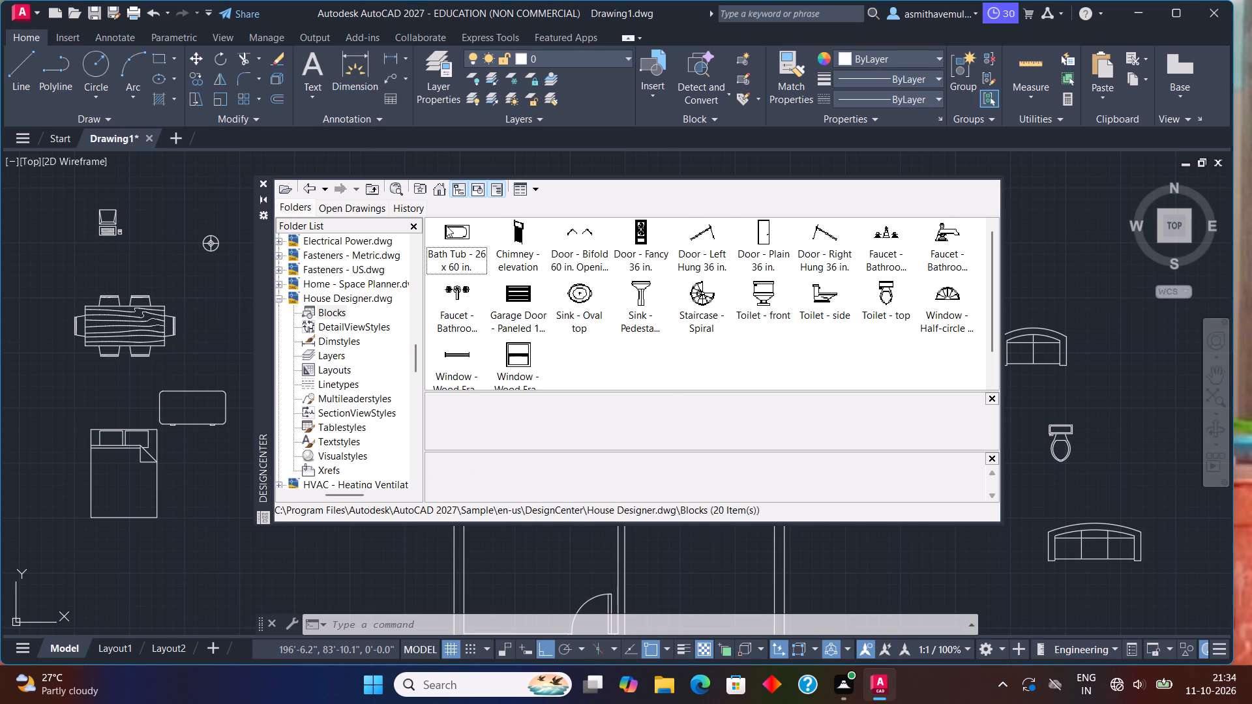
Insert the Kitchen Layout - 7 x 8 ft block from the Kitchens sample drawing beside the queen bed, left of the plan, and close DesignCenter.
click(441, 193)
double_click(586, 223)
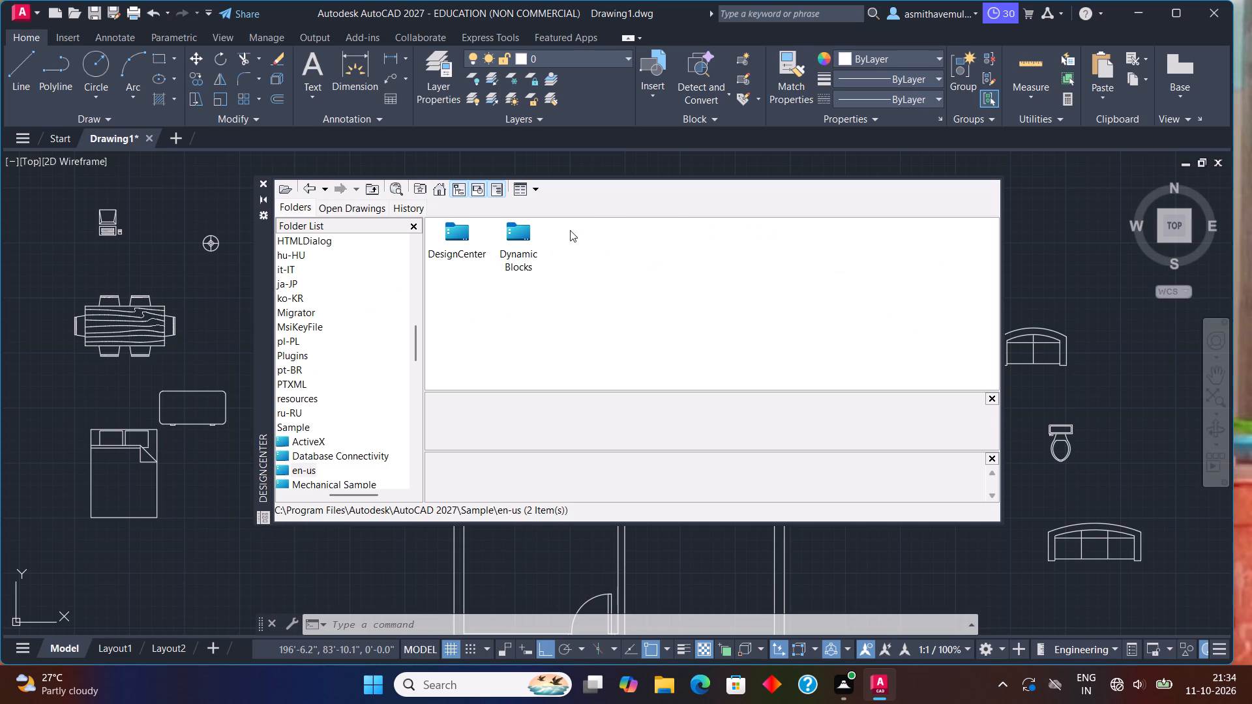
click(465, 234)
drag(464, 234, 458, 233)
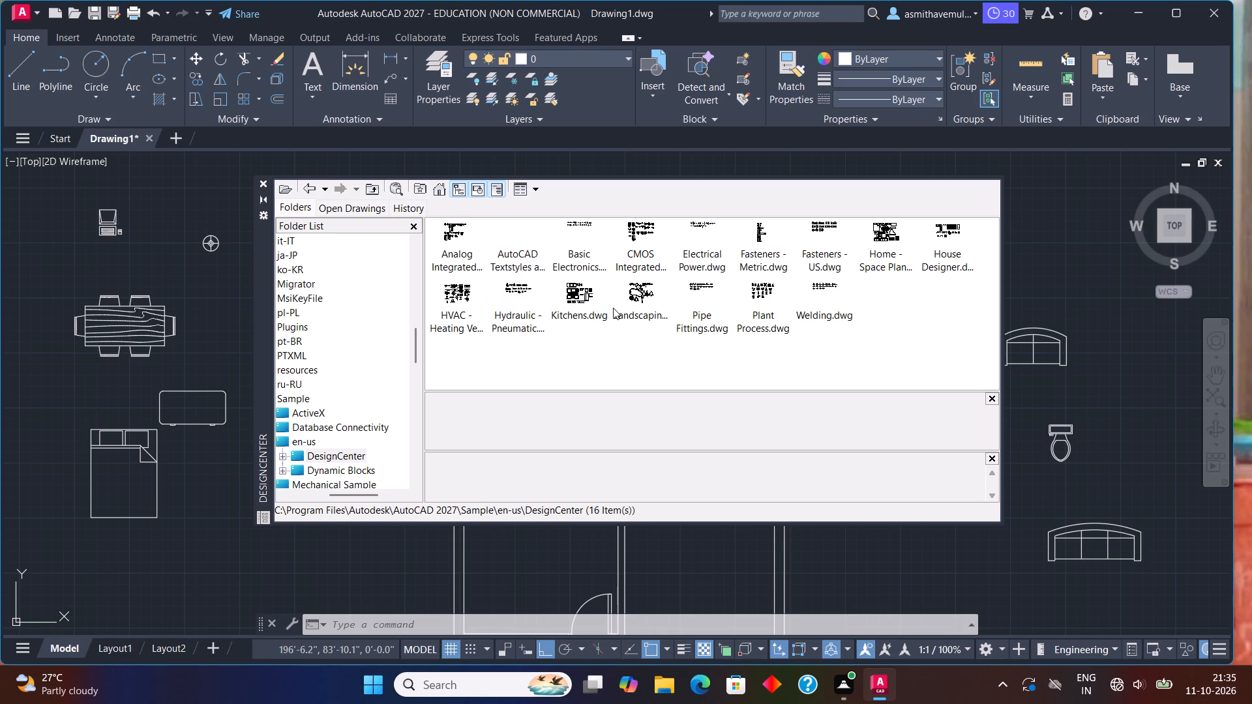
double_click(579, 297)
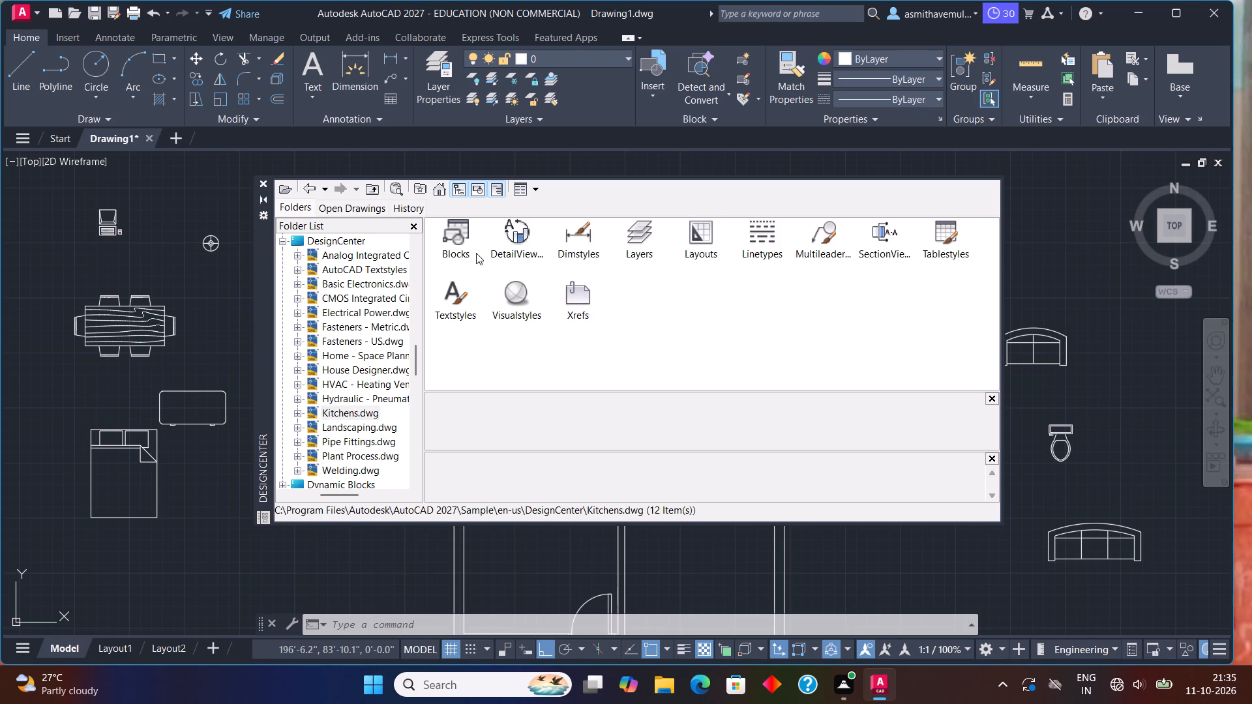
double_click(443, 231)
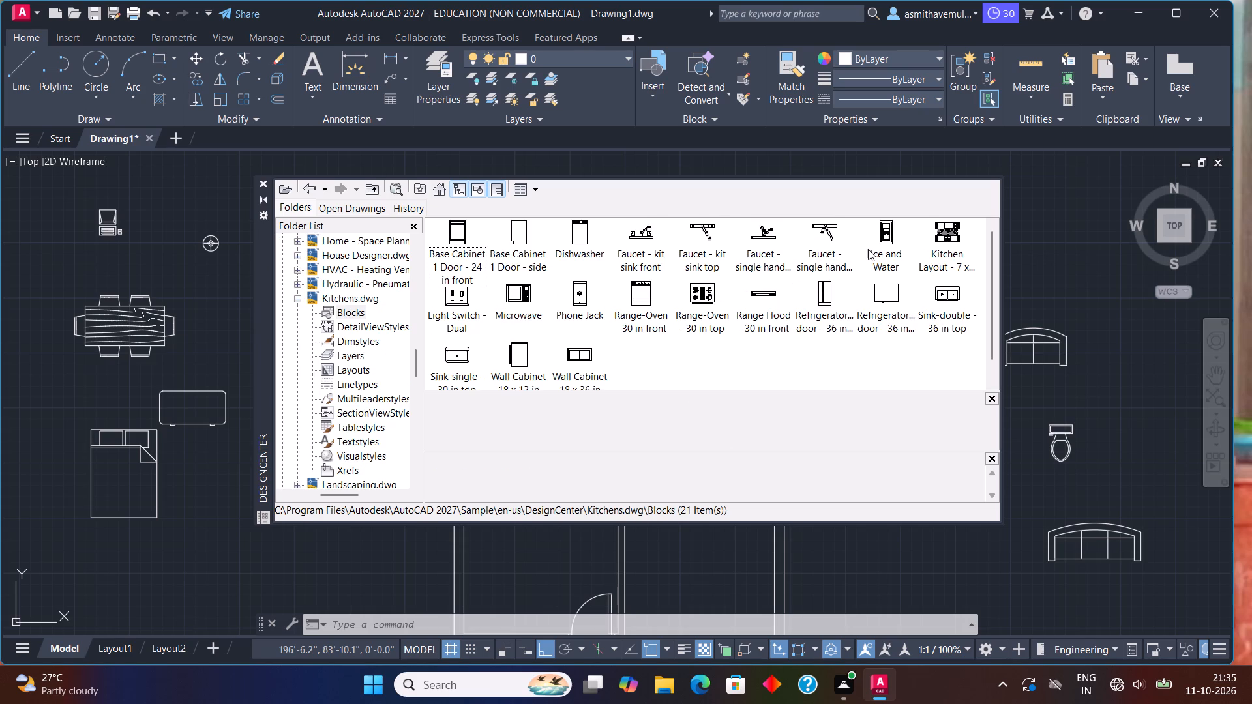
drag(943, 232, 251, 578)
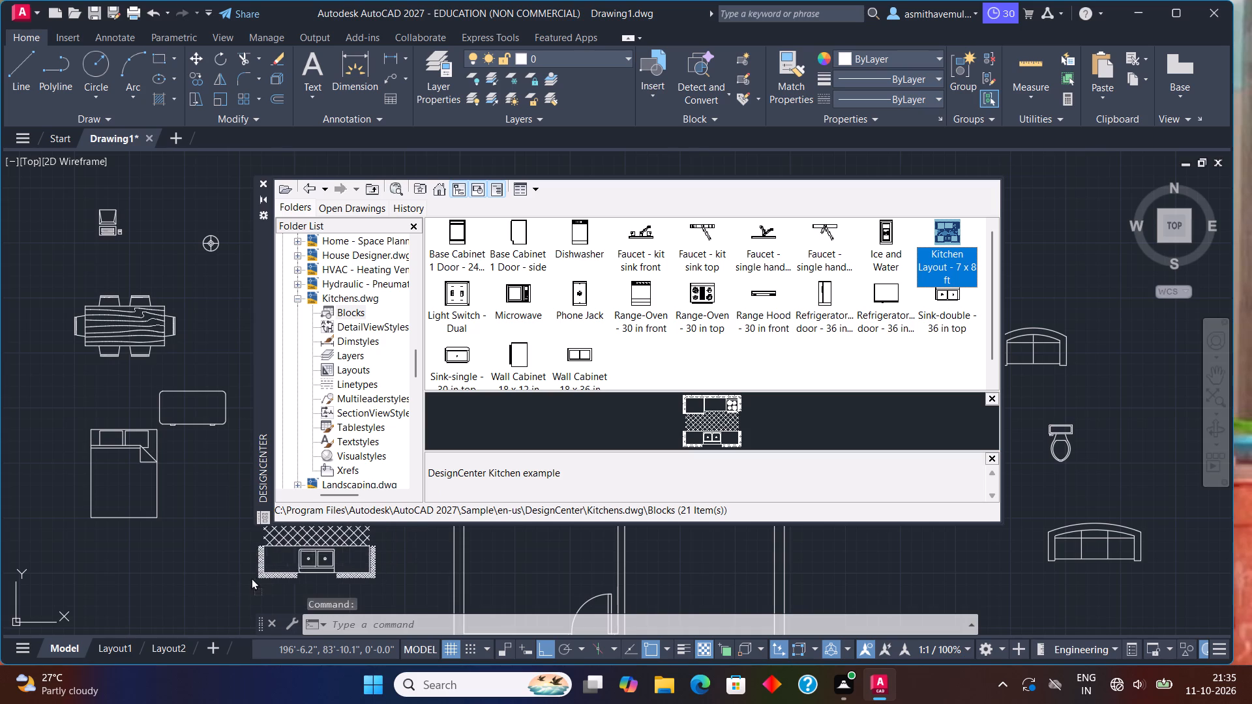
drag(251, 578, 212, 592)
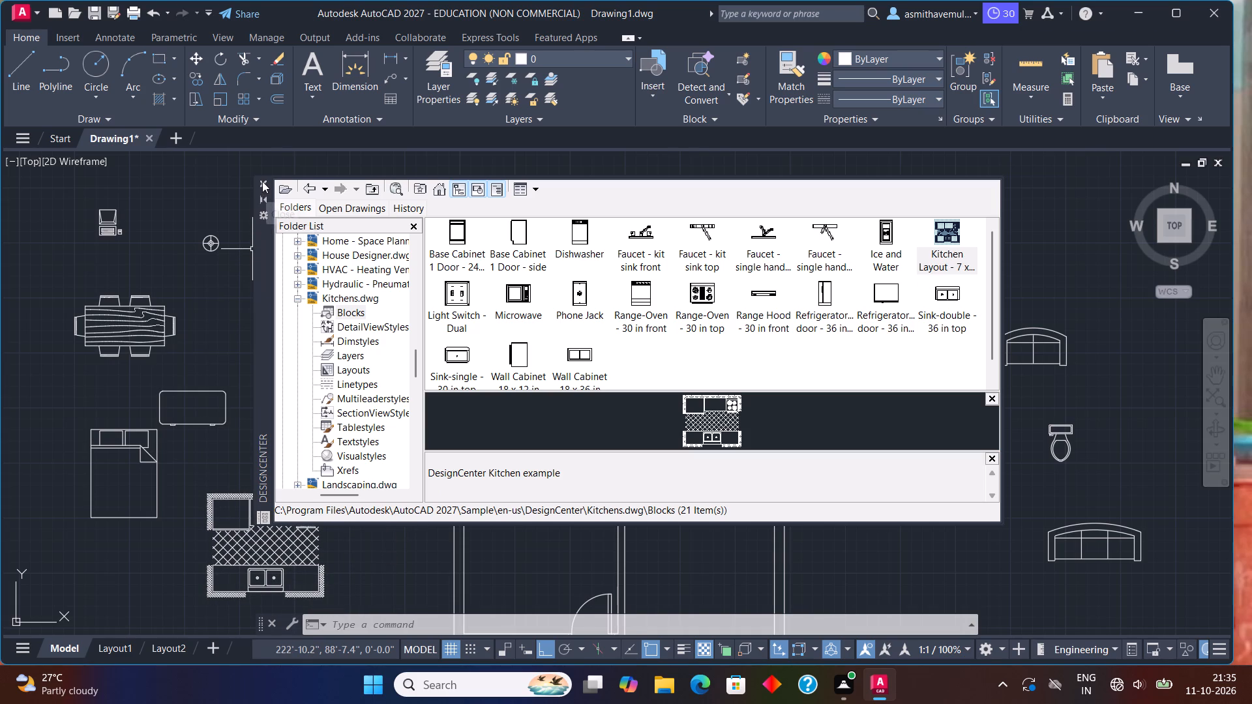
click(262, 181)
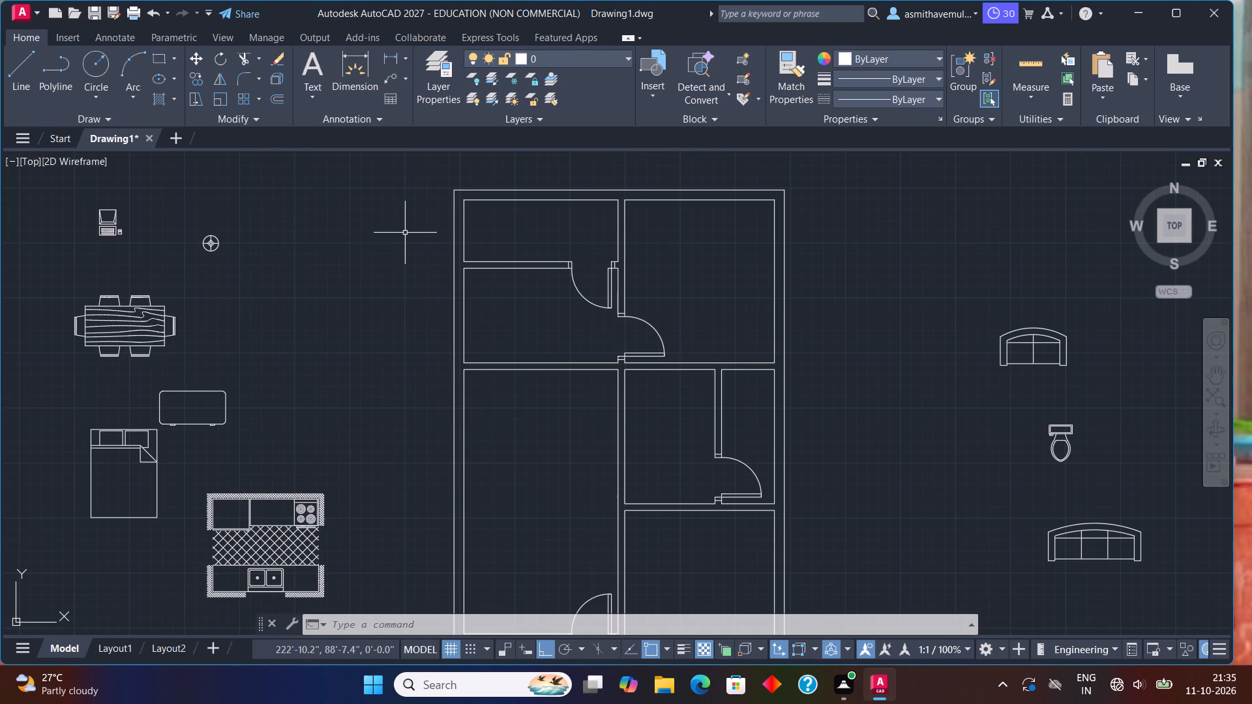
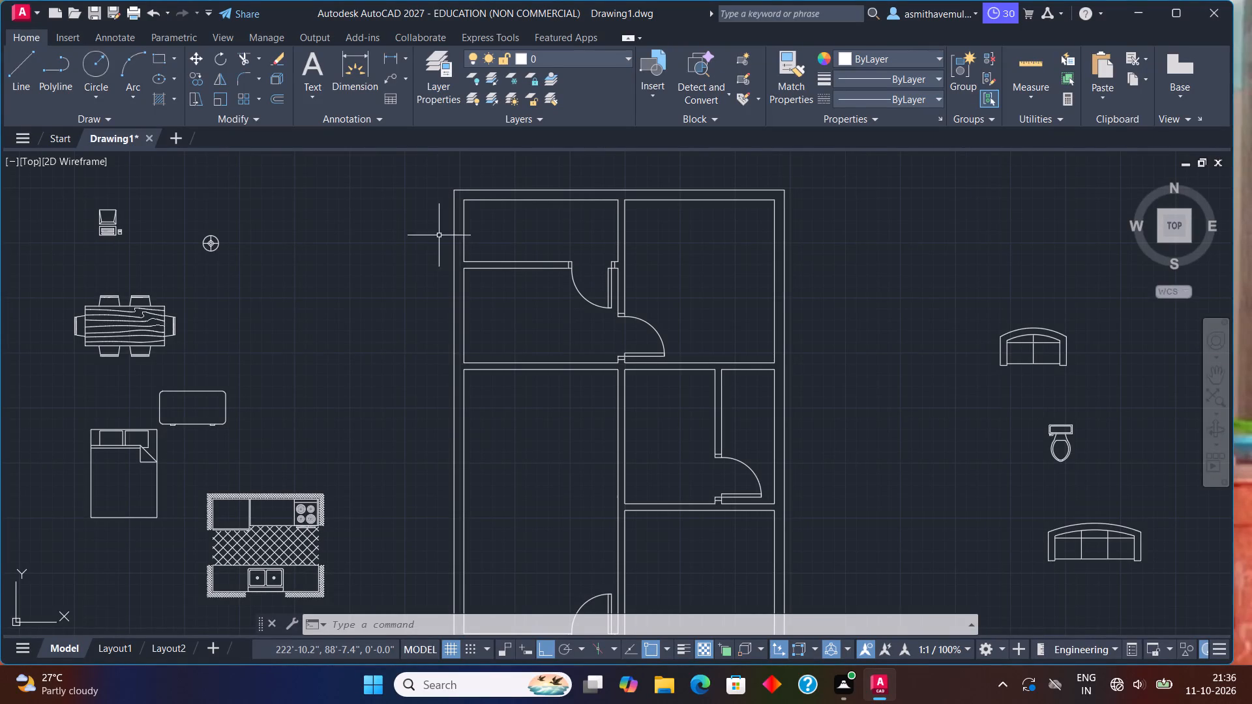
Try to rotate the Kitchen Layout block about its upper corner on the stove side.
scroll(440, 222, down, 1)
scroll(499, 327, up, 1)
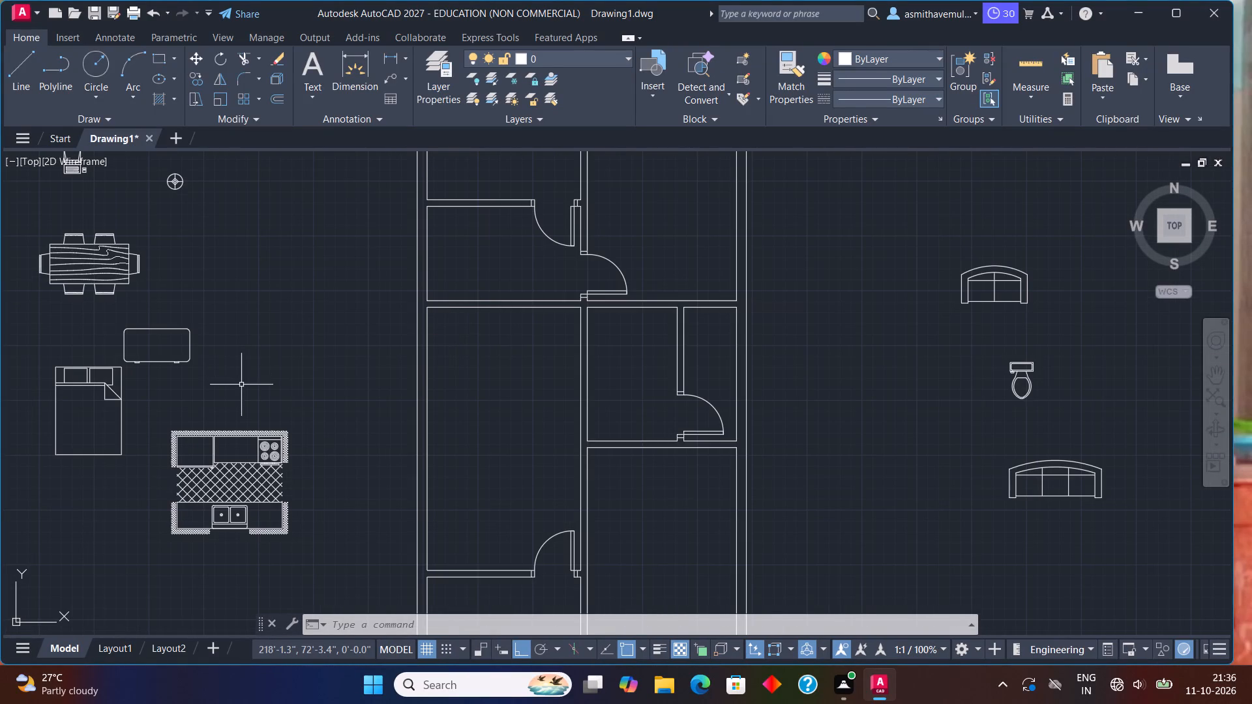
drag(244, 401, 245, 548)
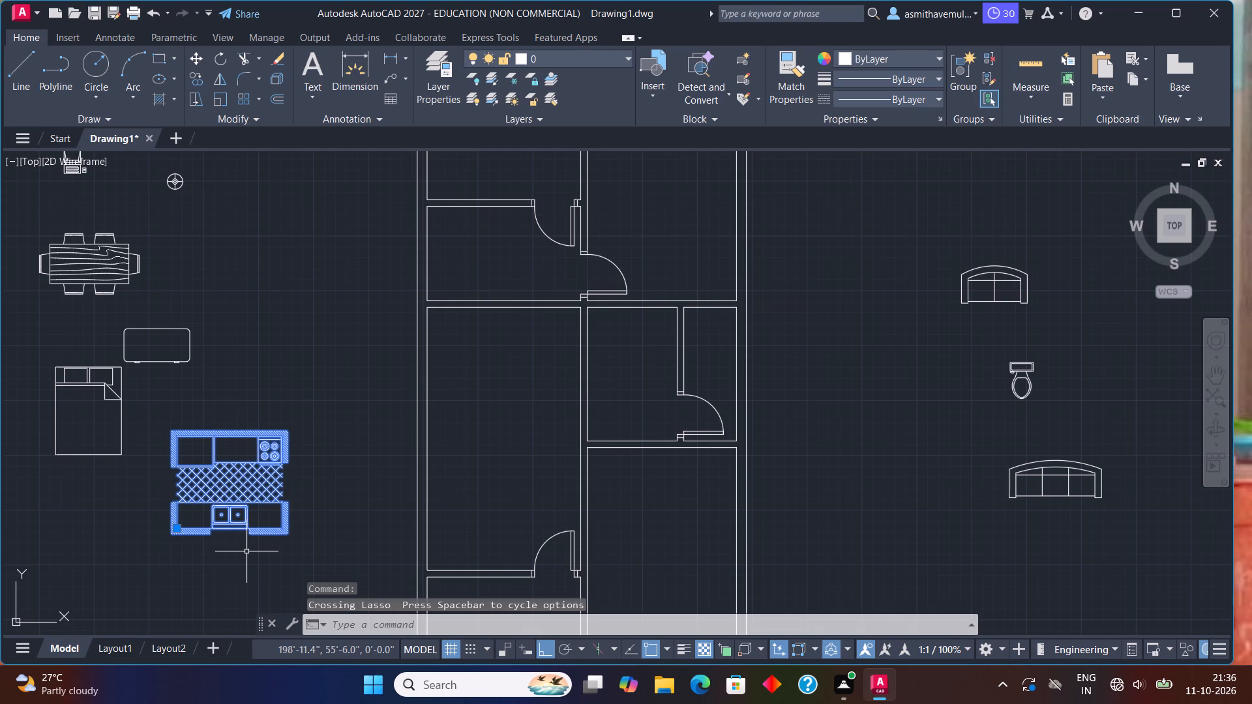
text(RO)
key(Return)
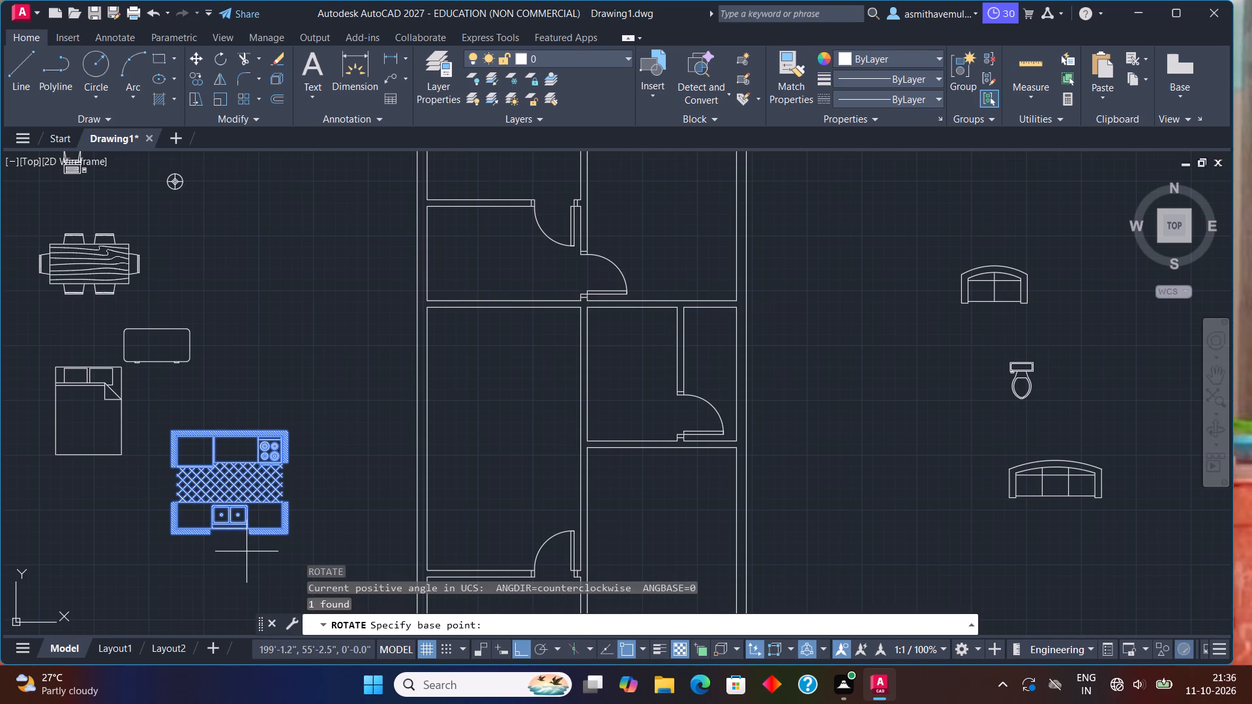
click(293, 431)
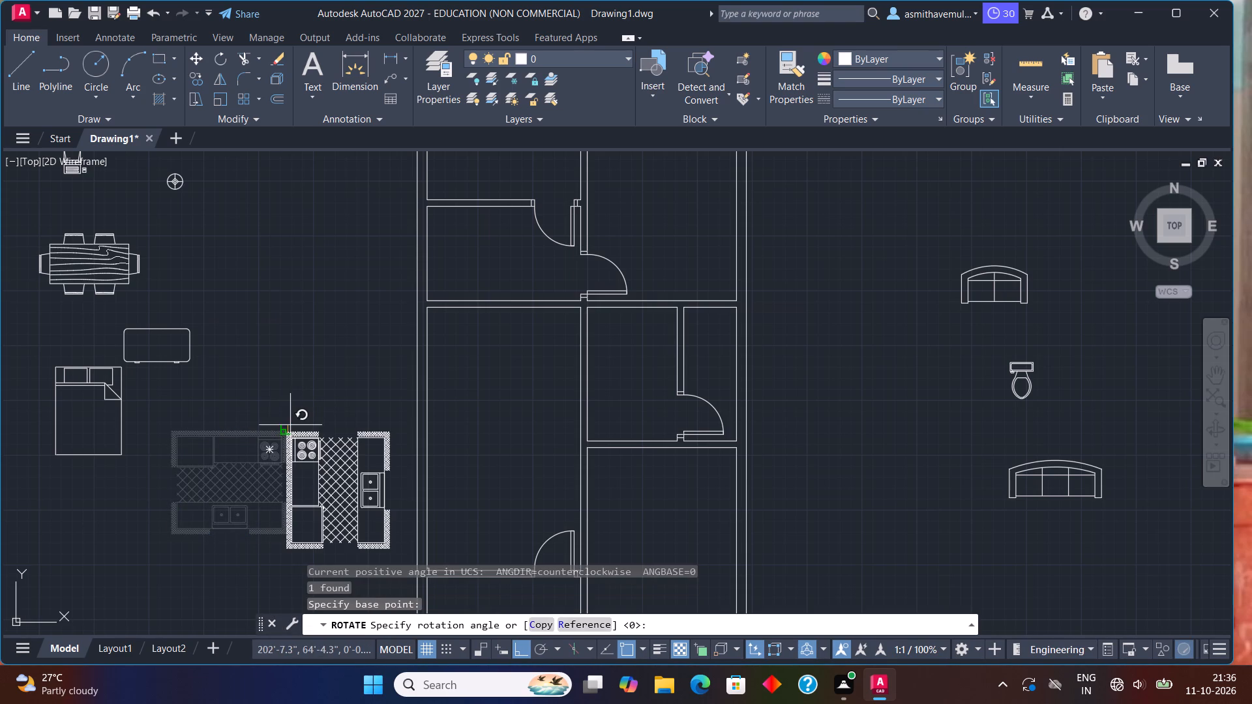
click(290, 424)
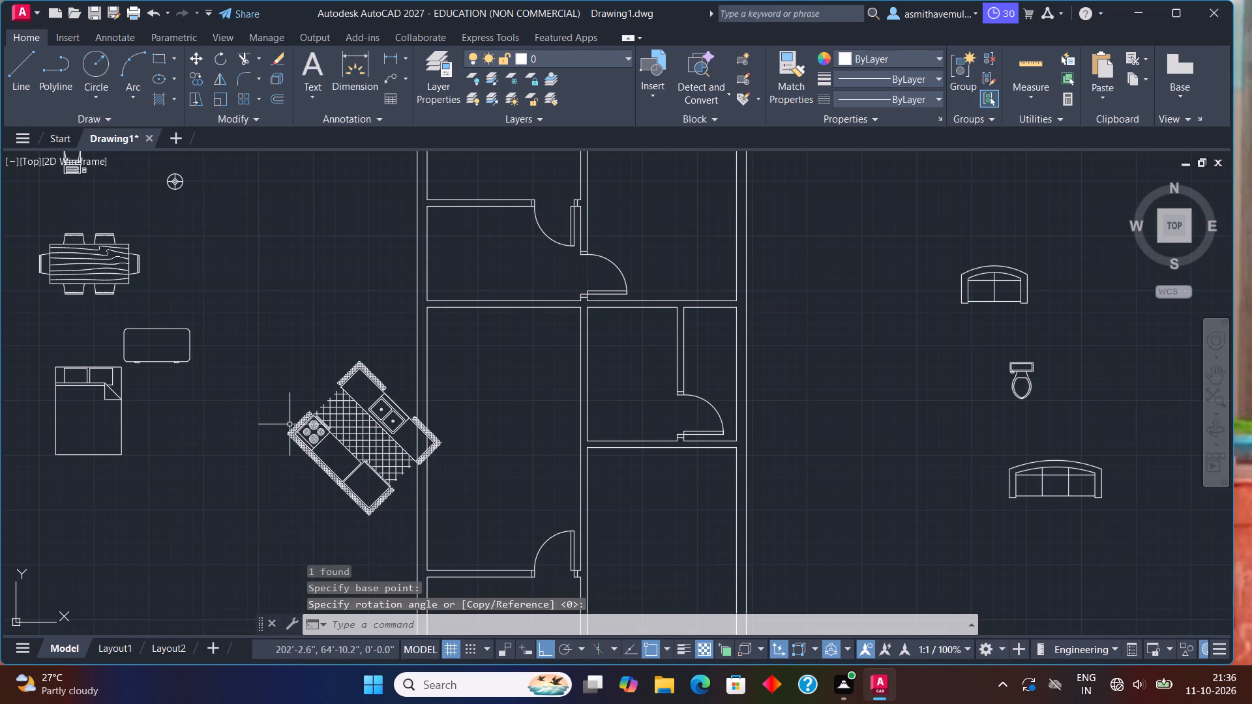
Delete the tilted kitchen block and insert a fresh Kitchen Layout - 7 x 8 ft block from DesignCenter beside the queen bed.
click(340, 432)
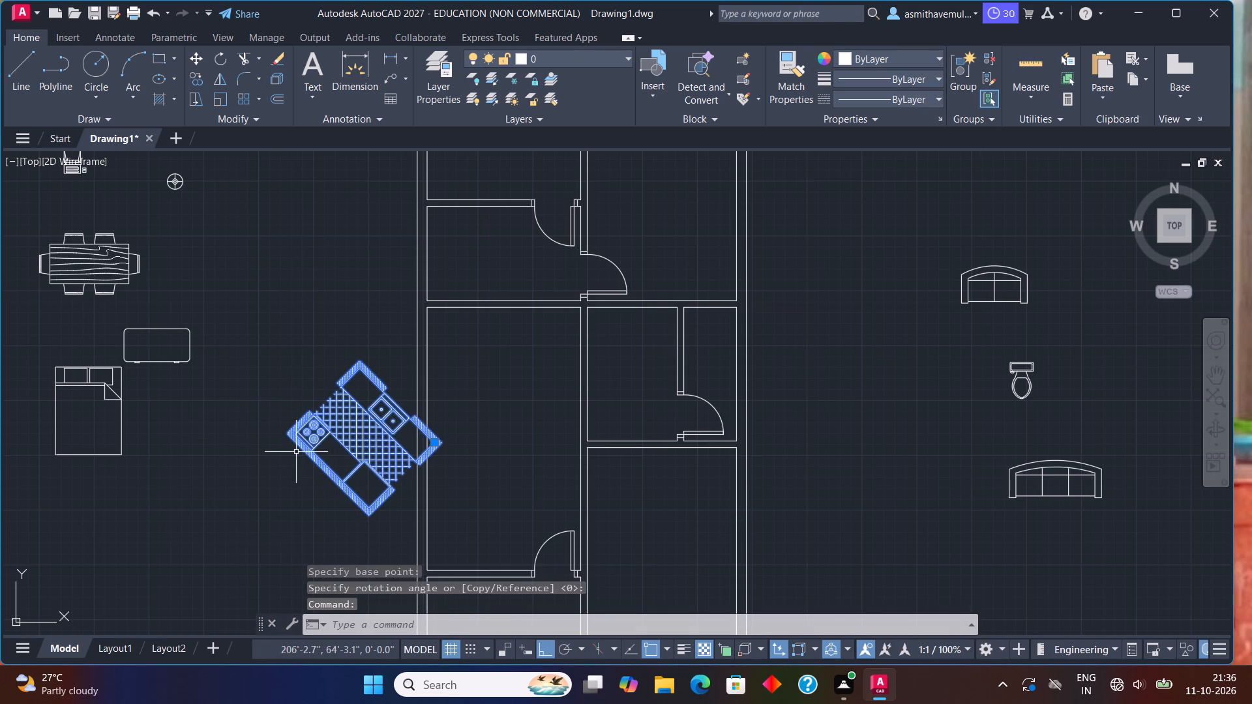
key(Delete)
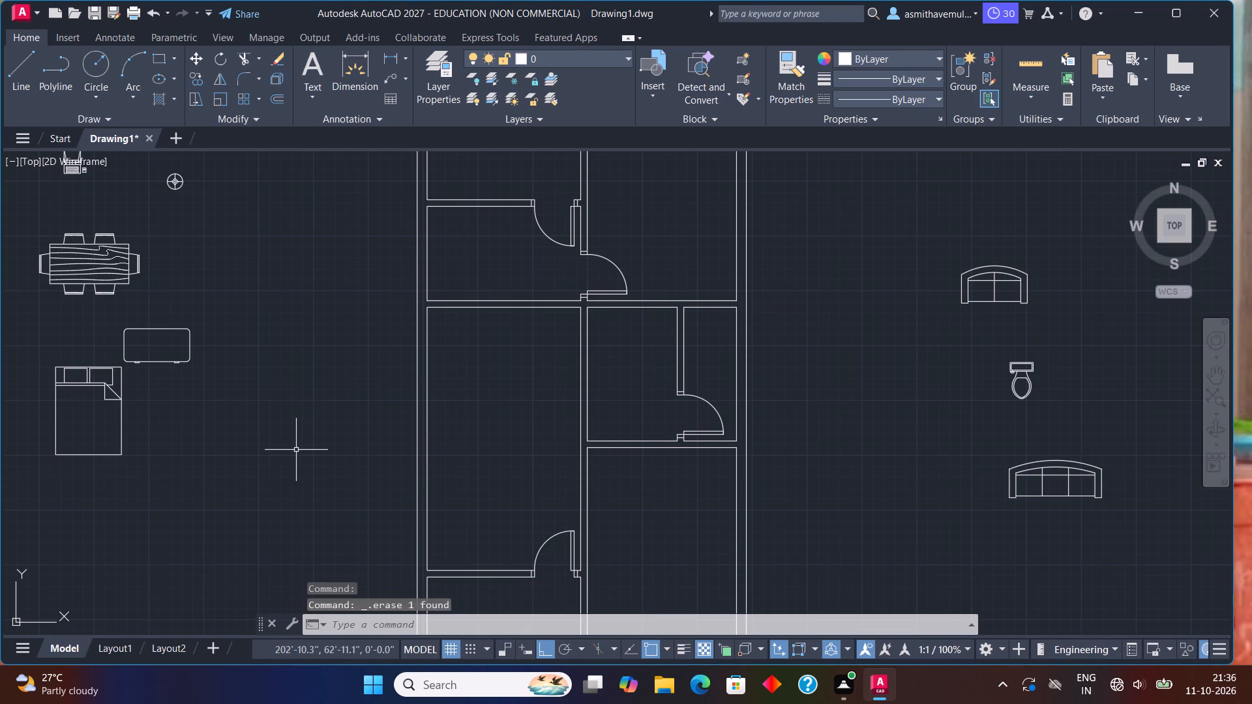
key(ctrl+2)
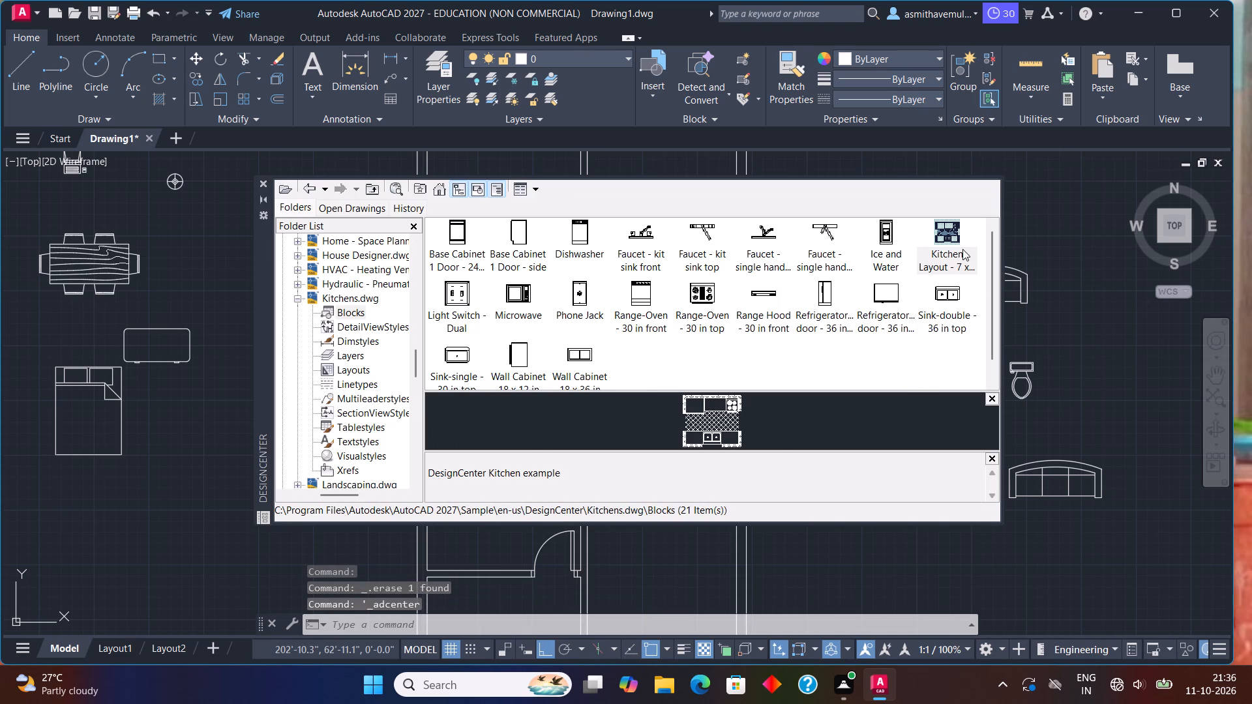
drag(962, 242, 213, 516)
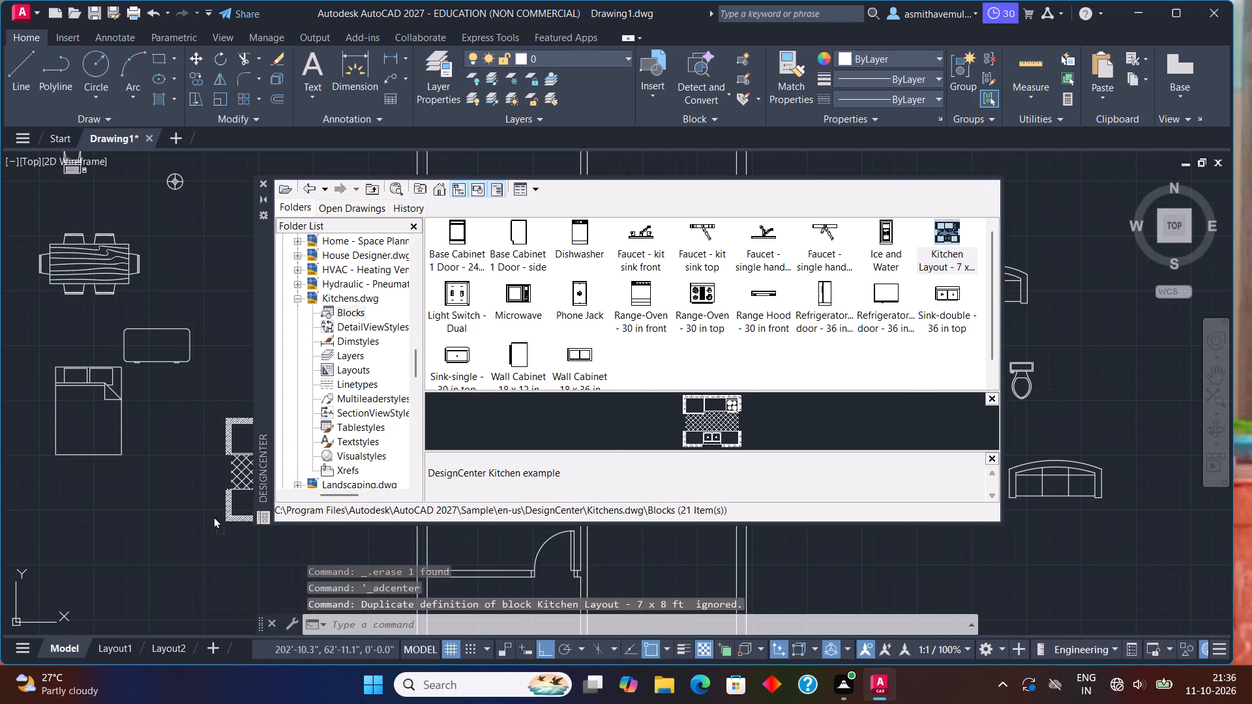
drag(213, 516, 161, 524)
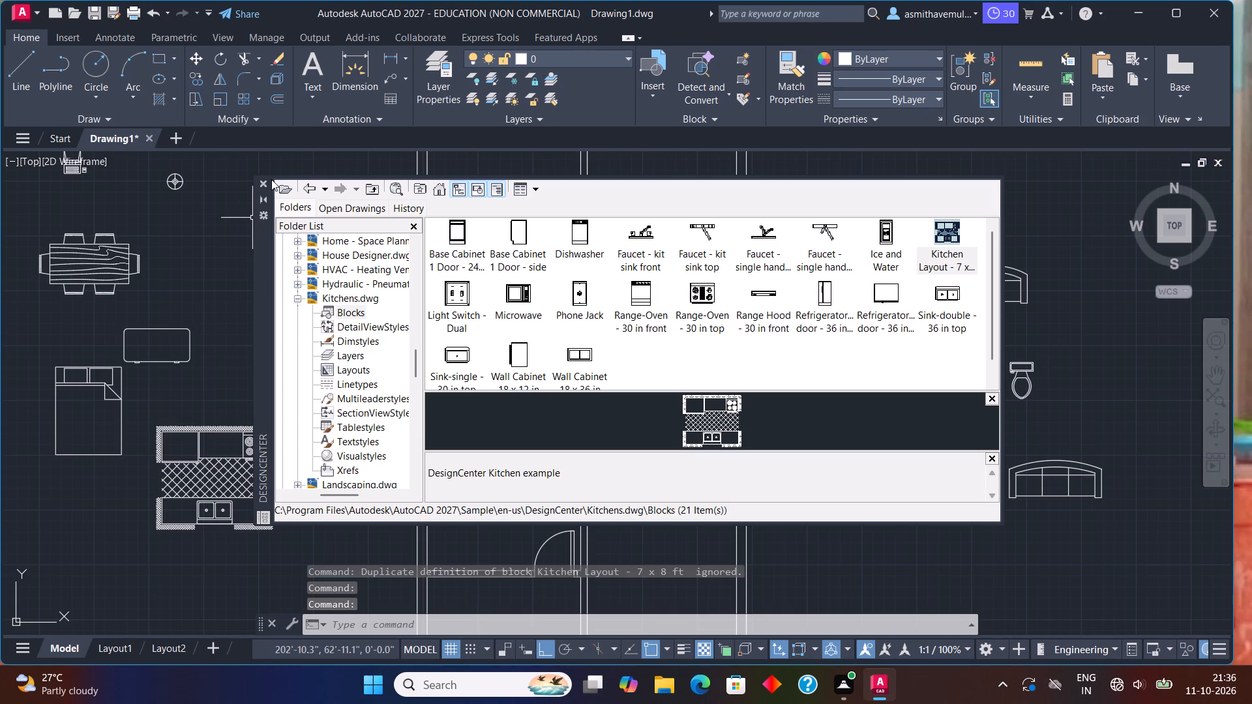
click(265, 182)
Rotate the new kitchen block 90° counterclockwise about its upper corner on the stove side.
drag(247, 396, 220, 523)
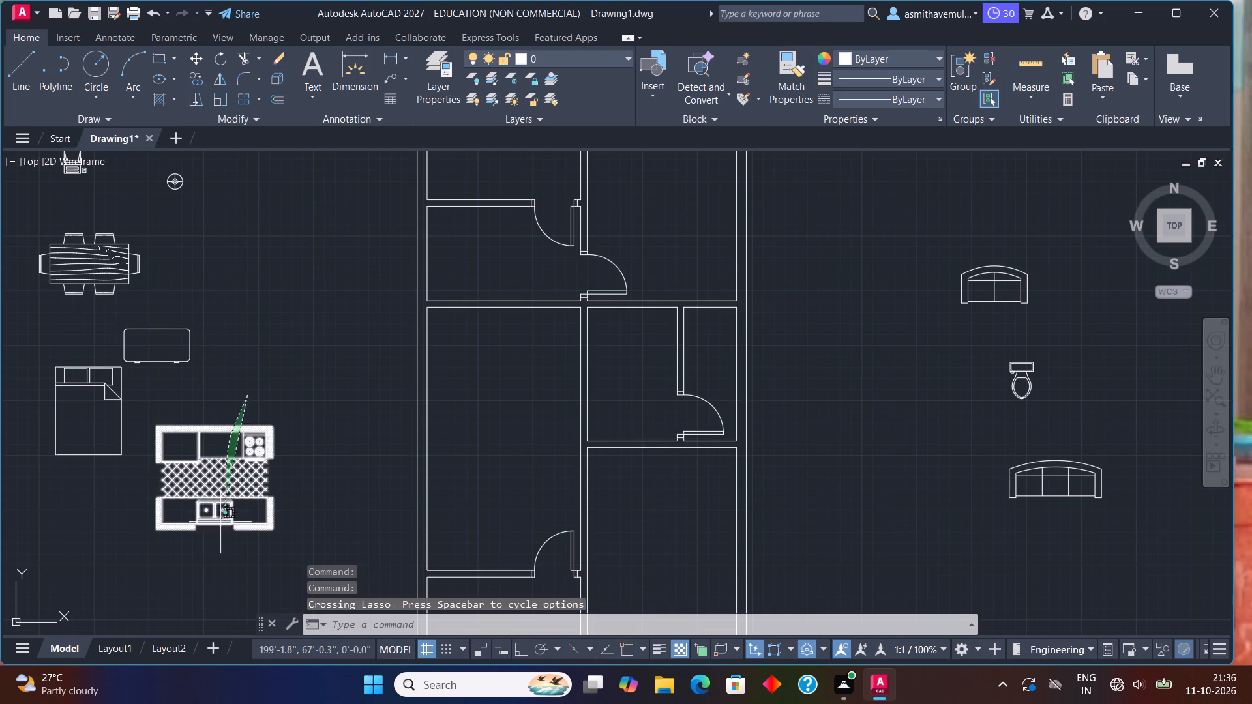
drag(220, 523, 240, 587)
key(r)
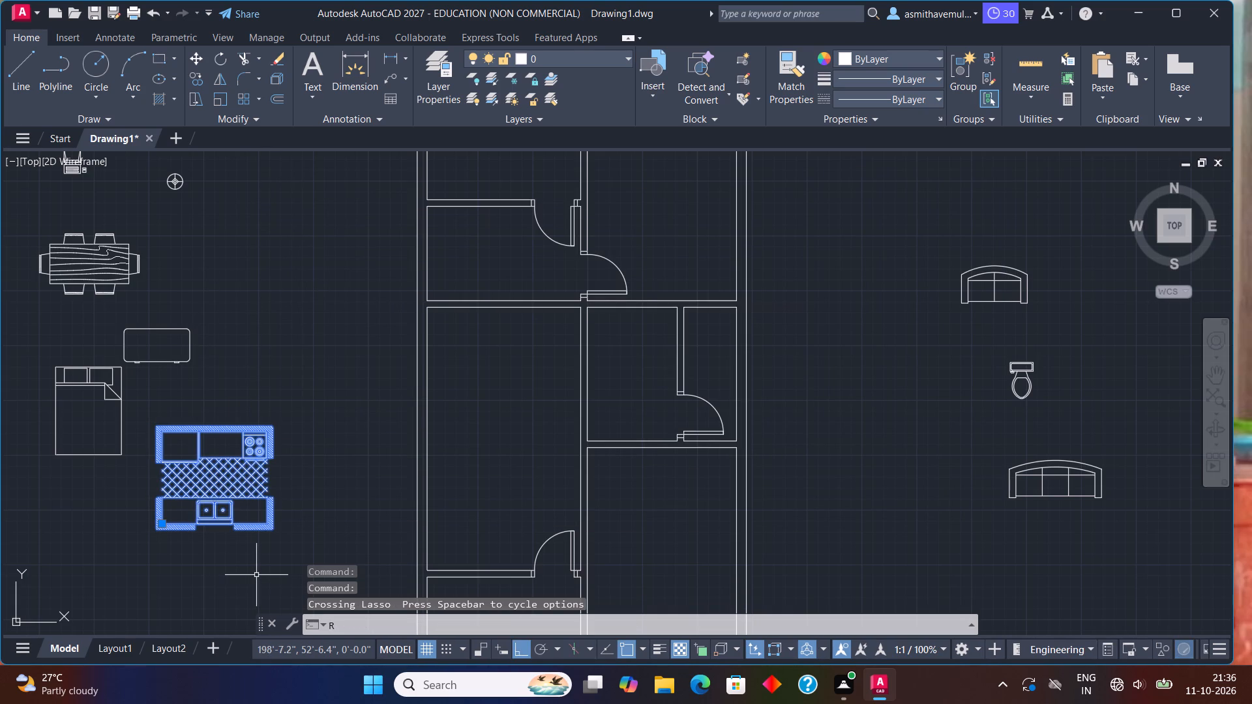
key(o)
key(Return)
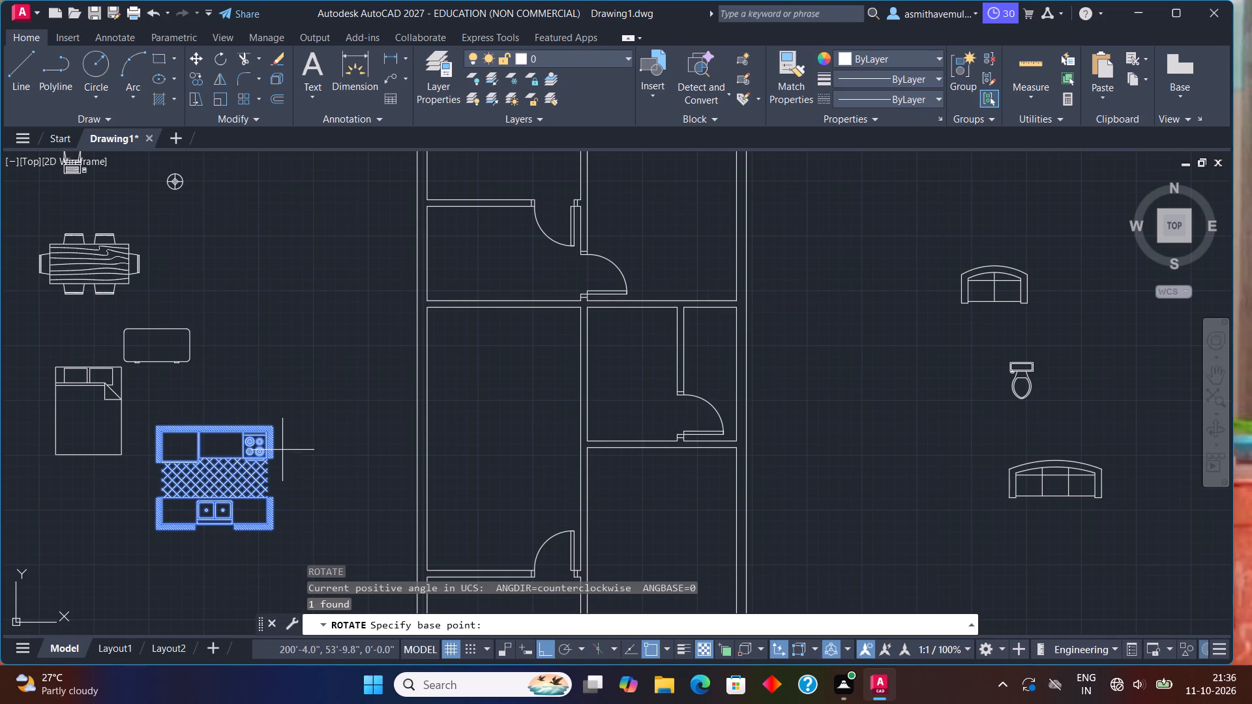
click(274, 420)
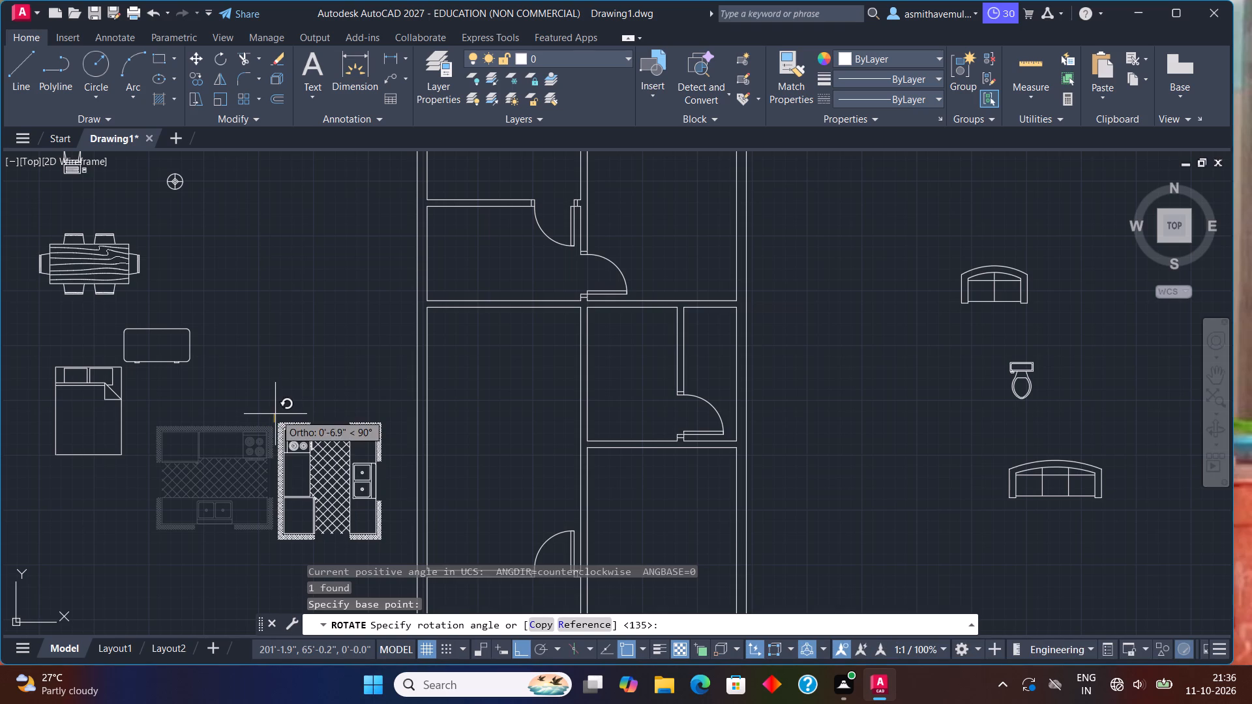
key(F8)
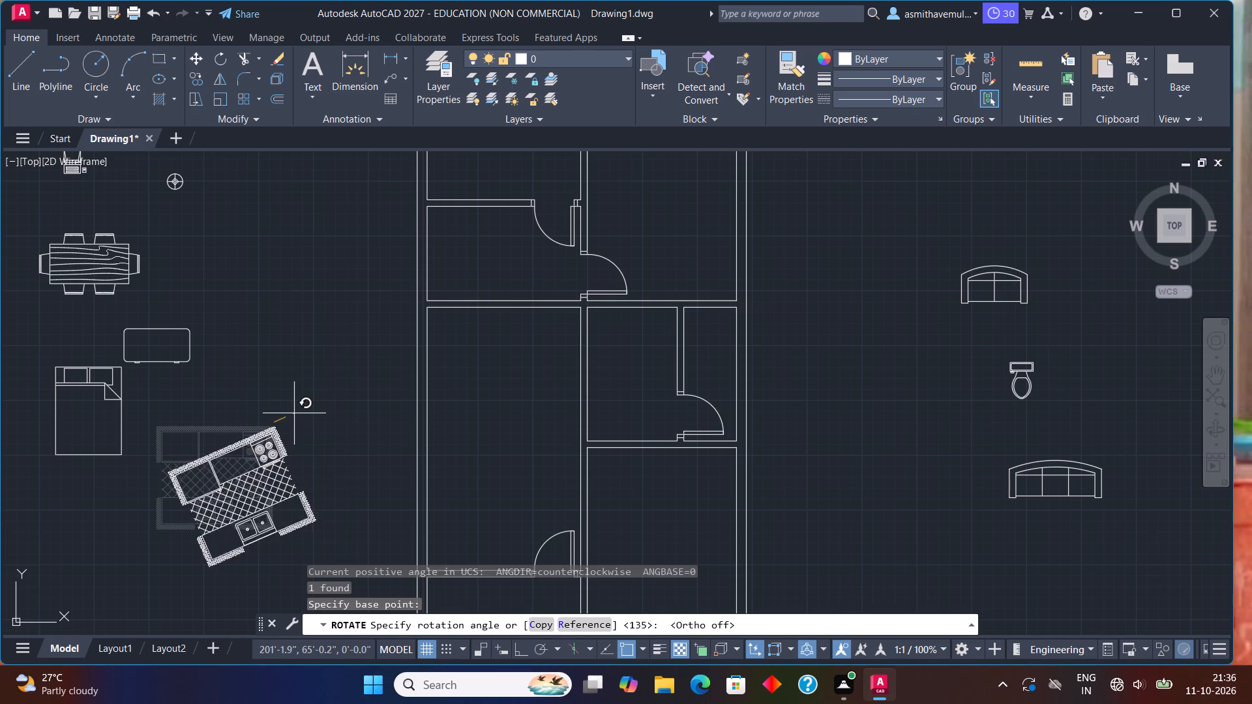
key(F8)
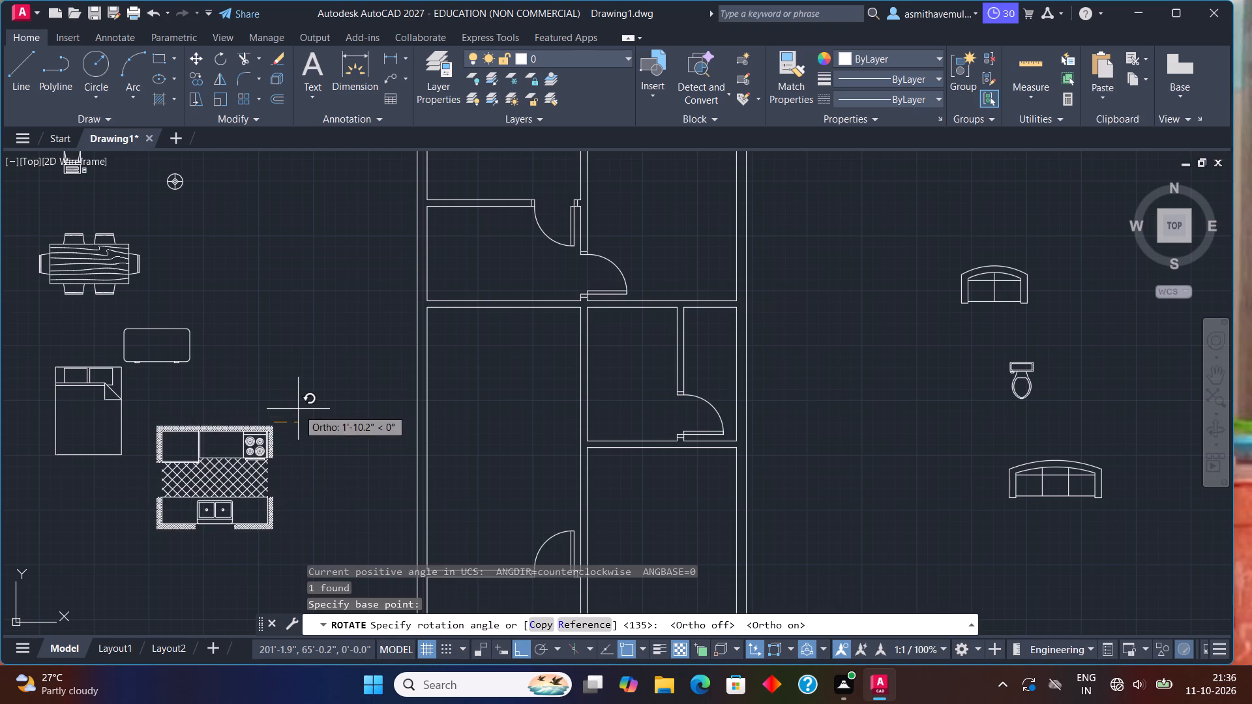
click(283, 402)
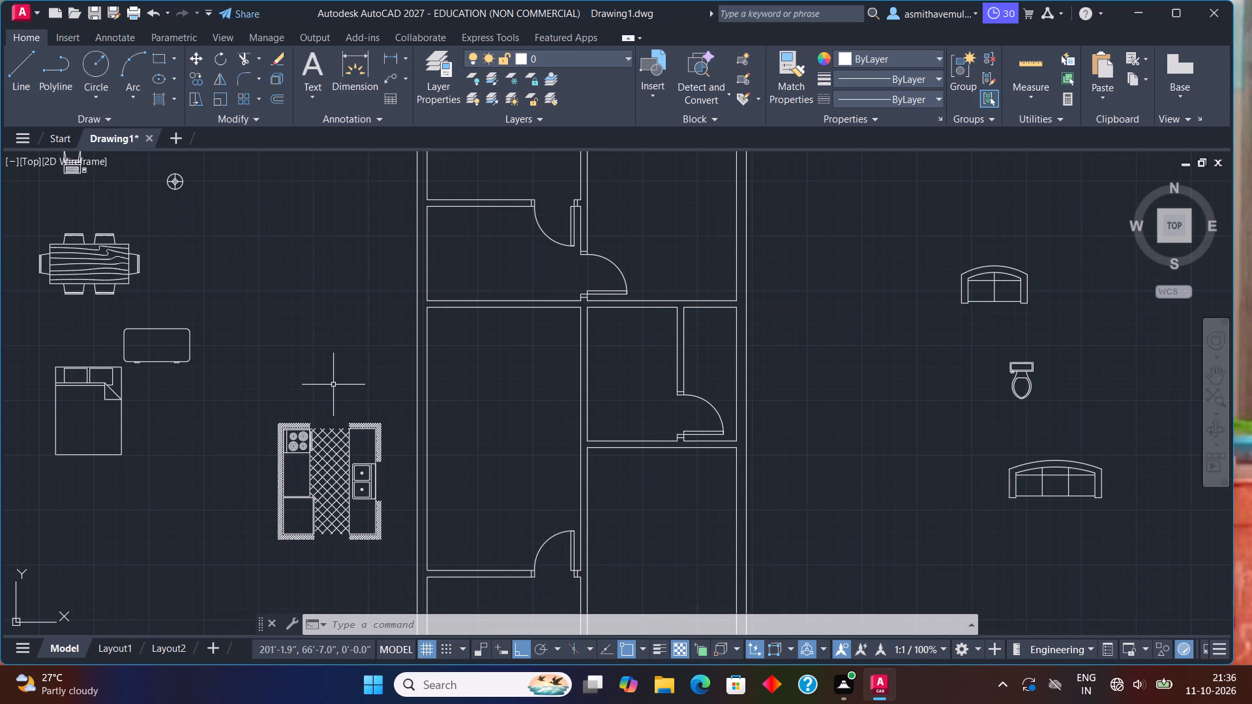
Scale the rotated kitchen block down about its middle to roughly three quarters of its size.
drag(323, 413, 292, 491)
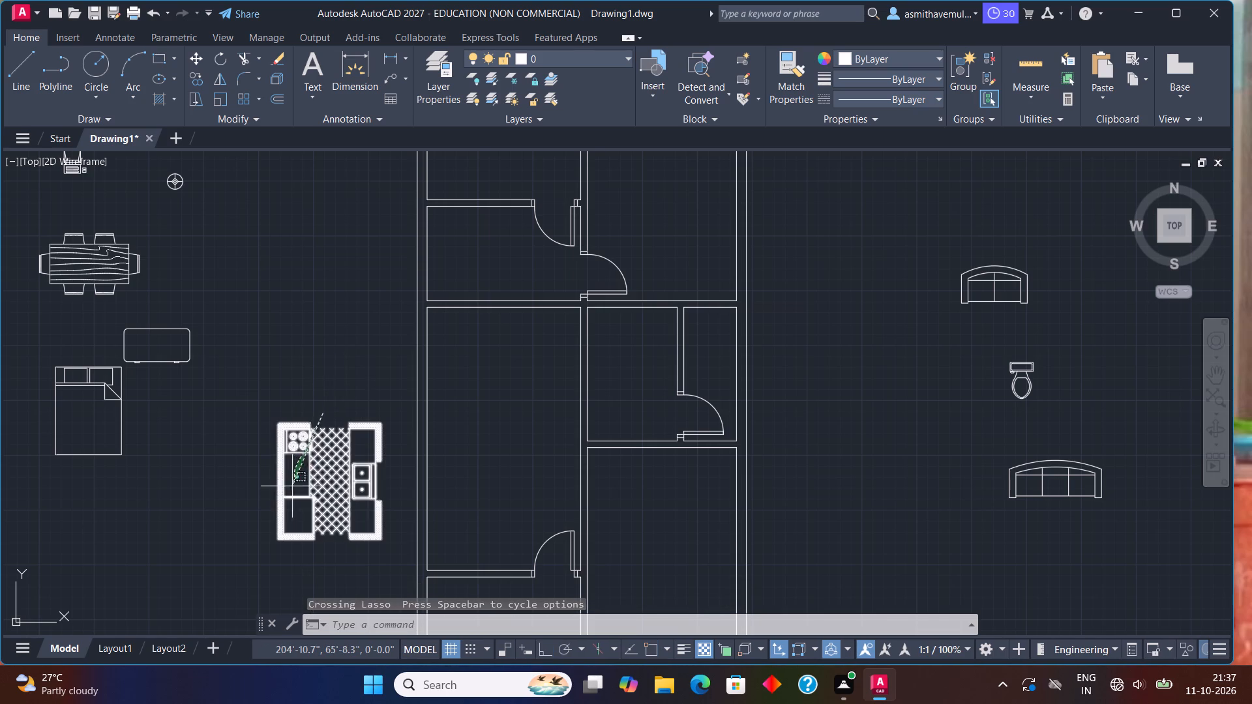
drag(292, 491, 335, 544)
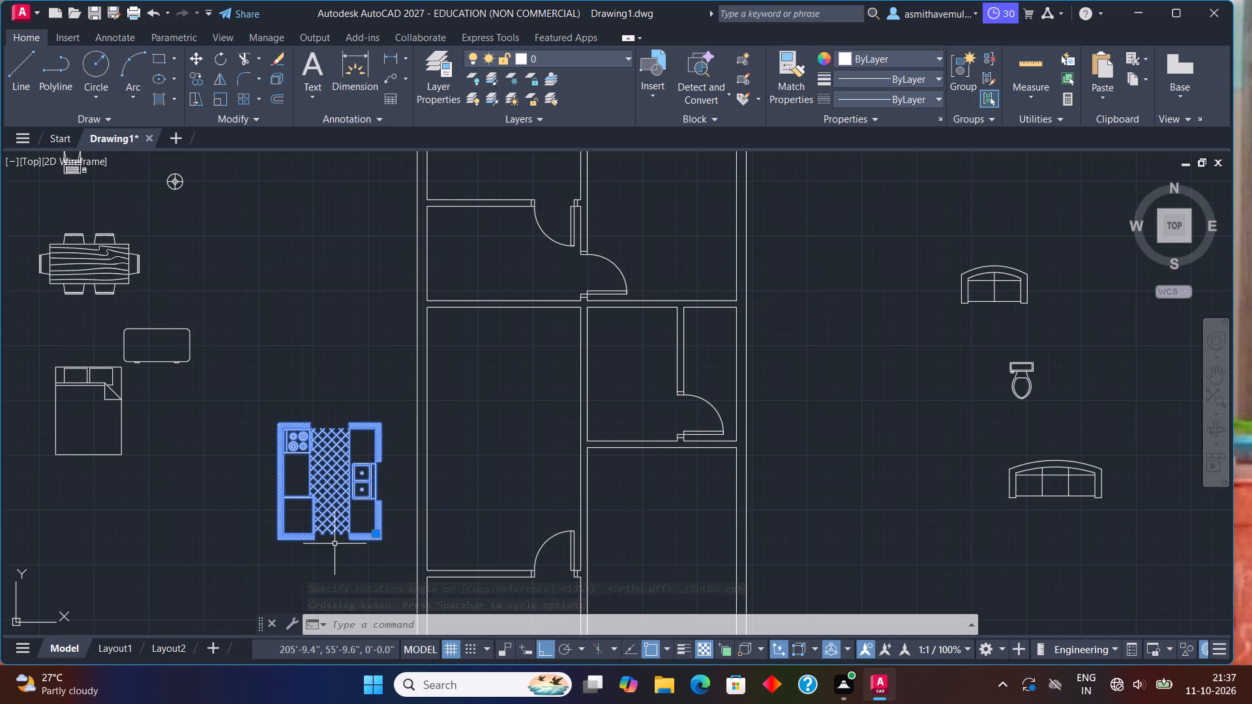
text(SCALE)
key(Return)
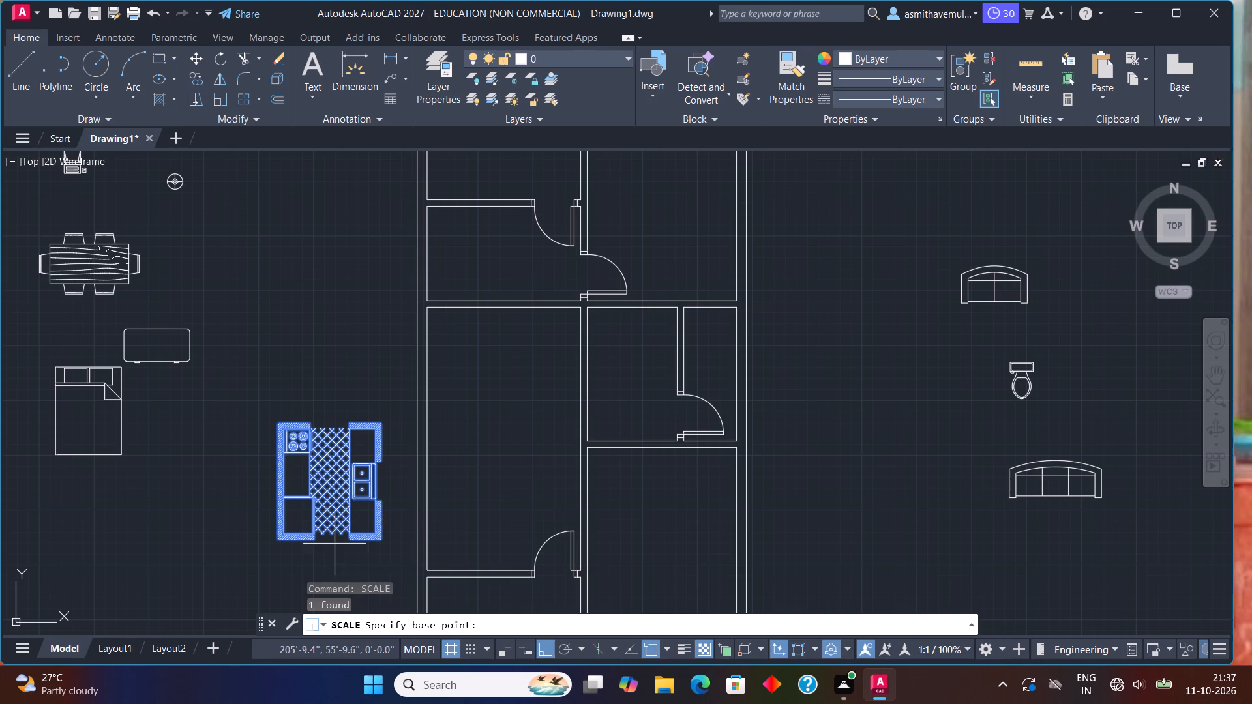
click(334, 489)
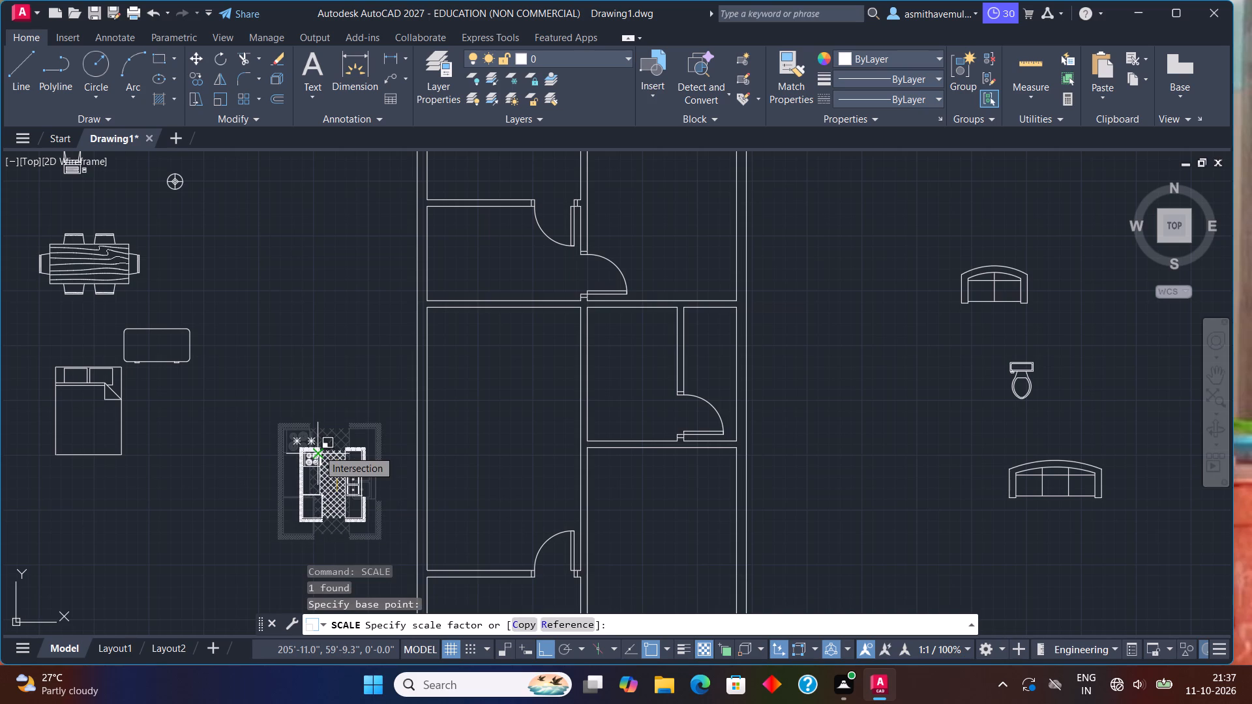
click(318, 450)
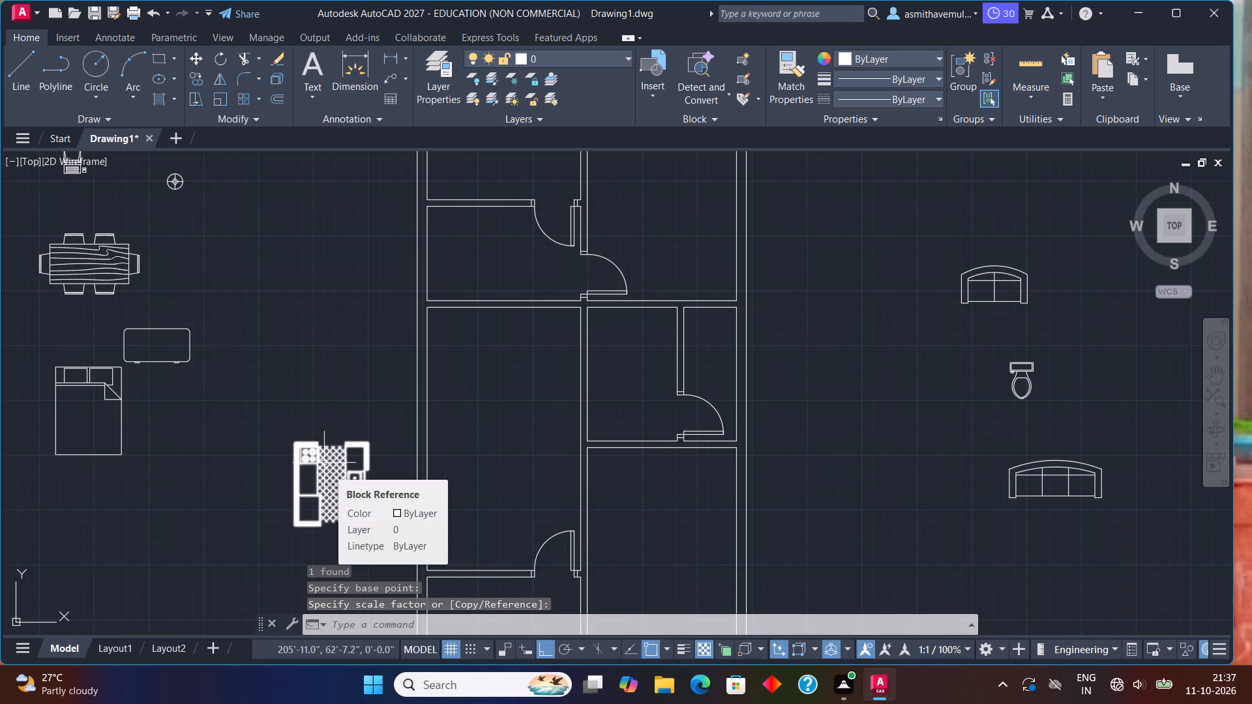
Move the kitchen block into the upper-left corner of the second room from the top on the plan's left side, with Ortho off.
click(325, 465)
key(m)
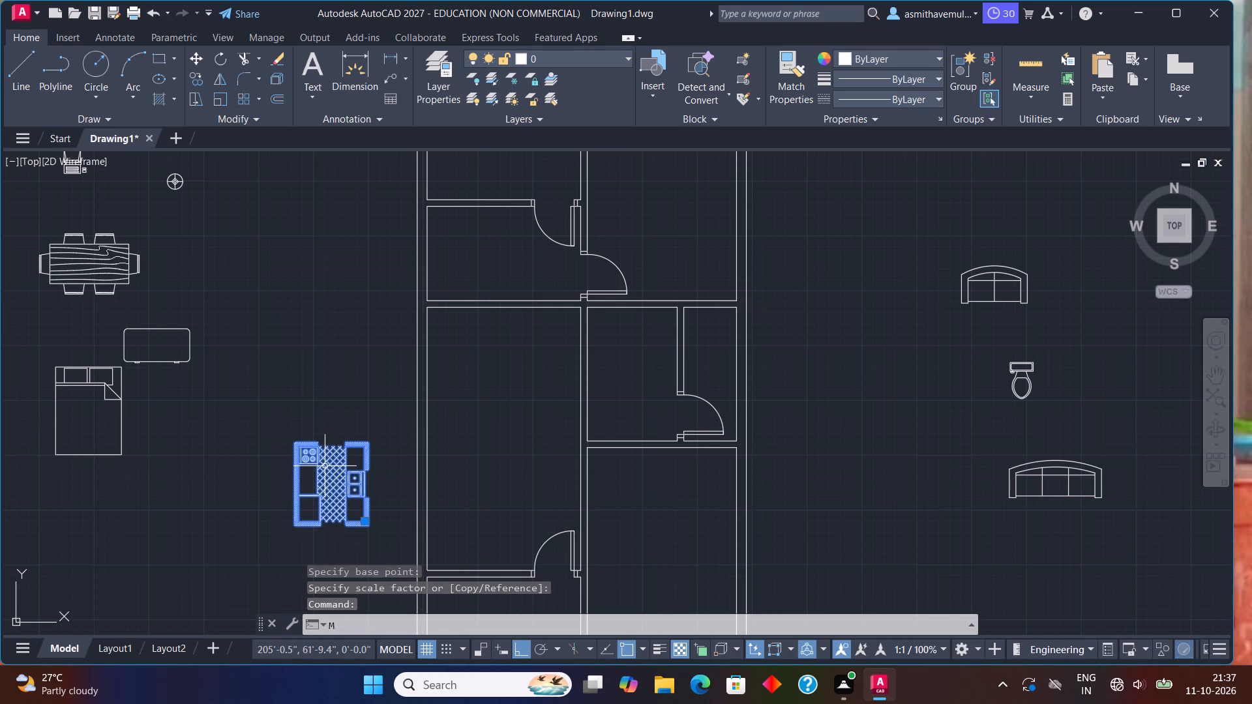
key(Return)
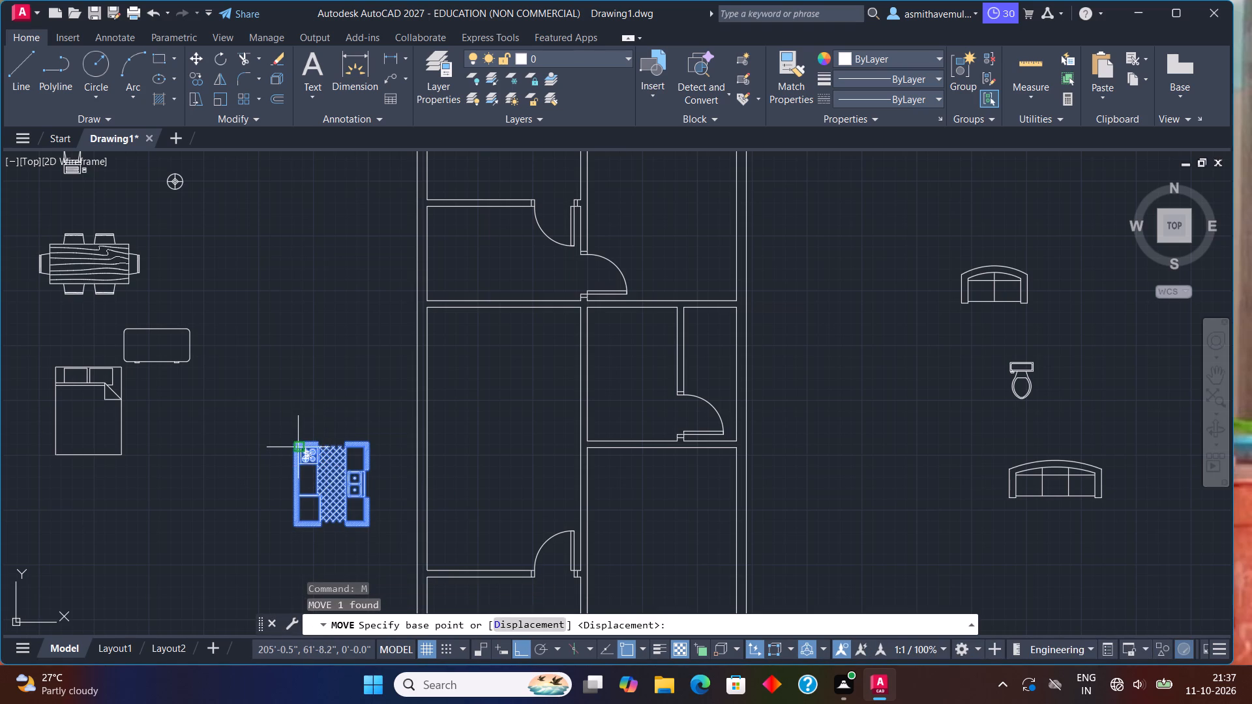
click(299, 446)
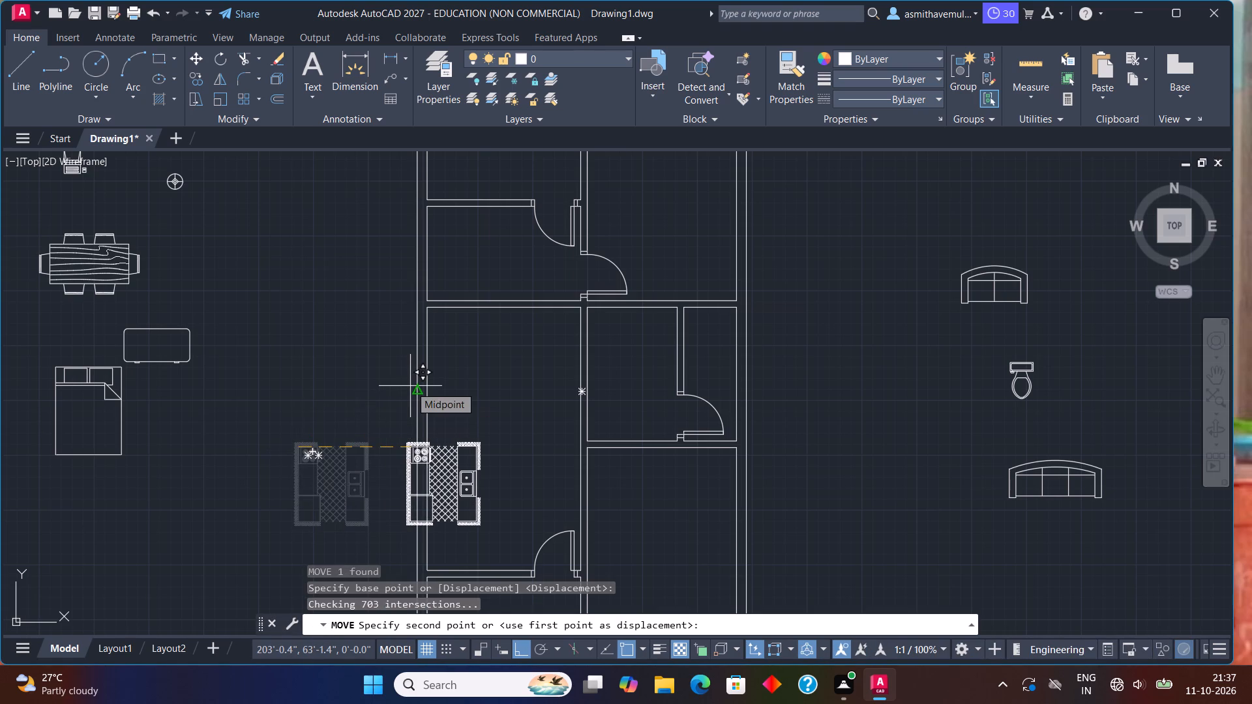
key(F8)
middle_drag(479, 274, 477, 438)
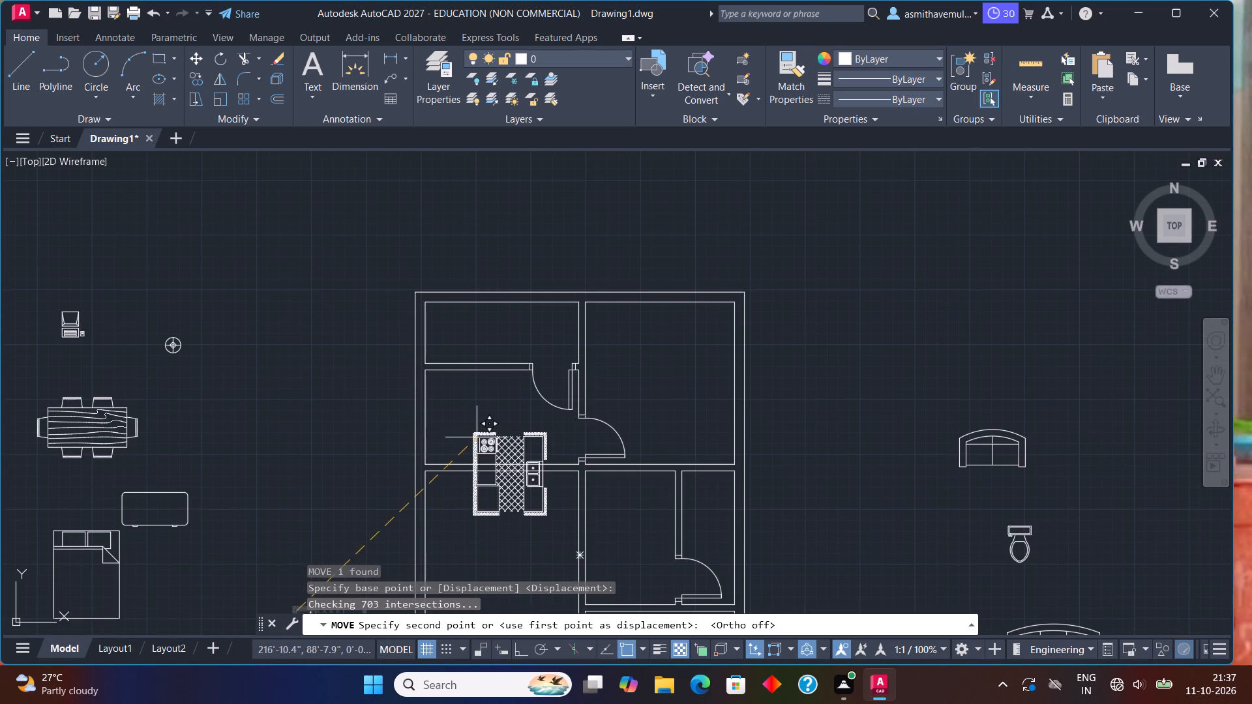
middle_drag(478, 428, 499, 385)
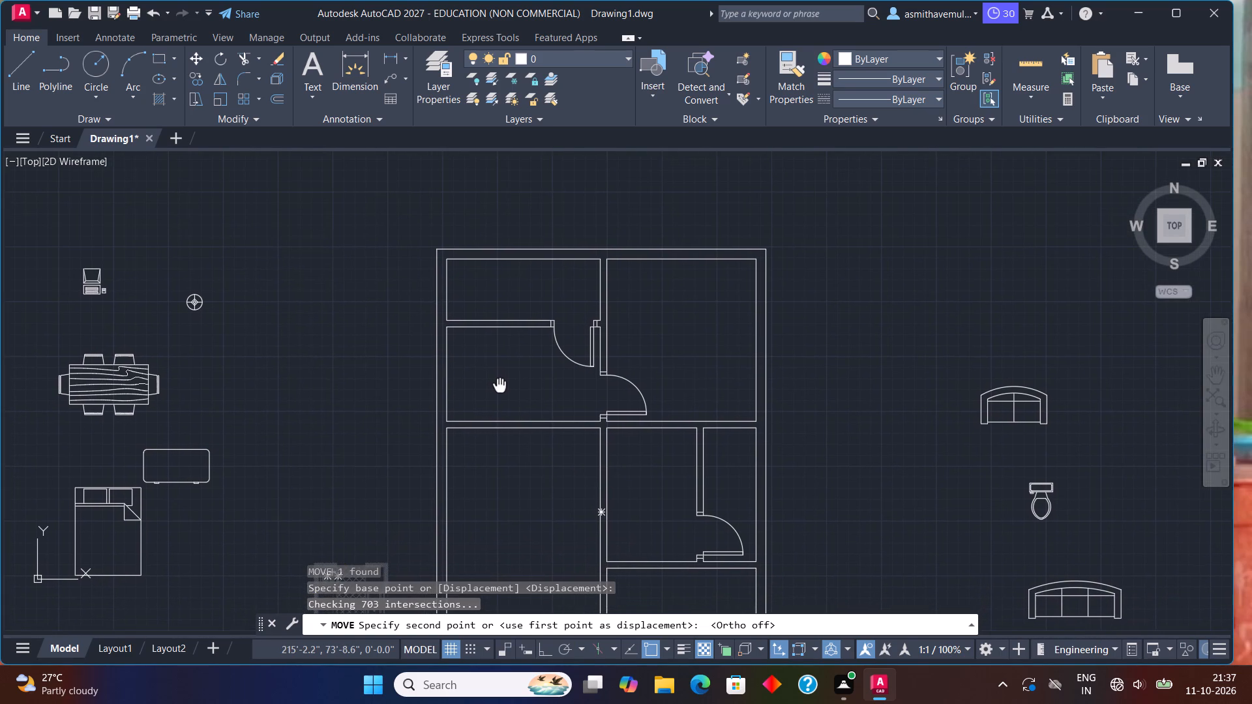
scroll(496, 389, up, 1)
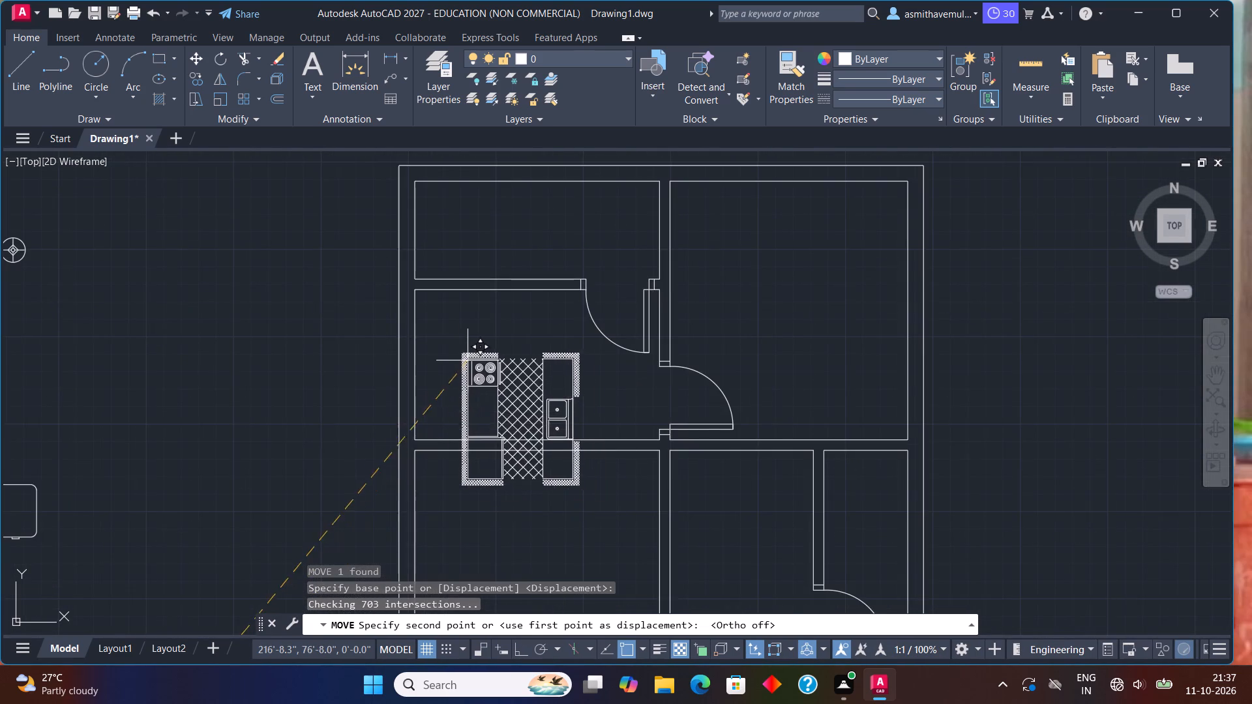
scroll(433, 336, up, 1)
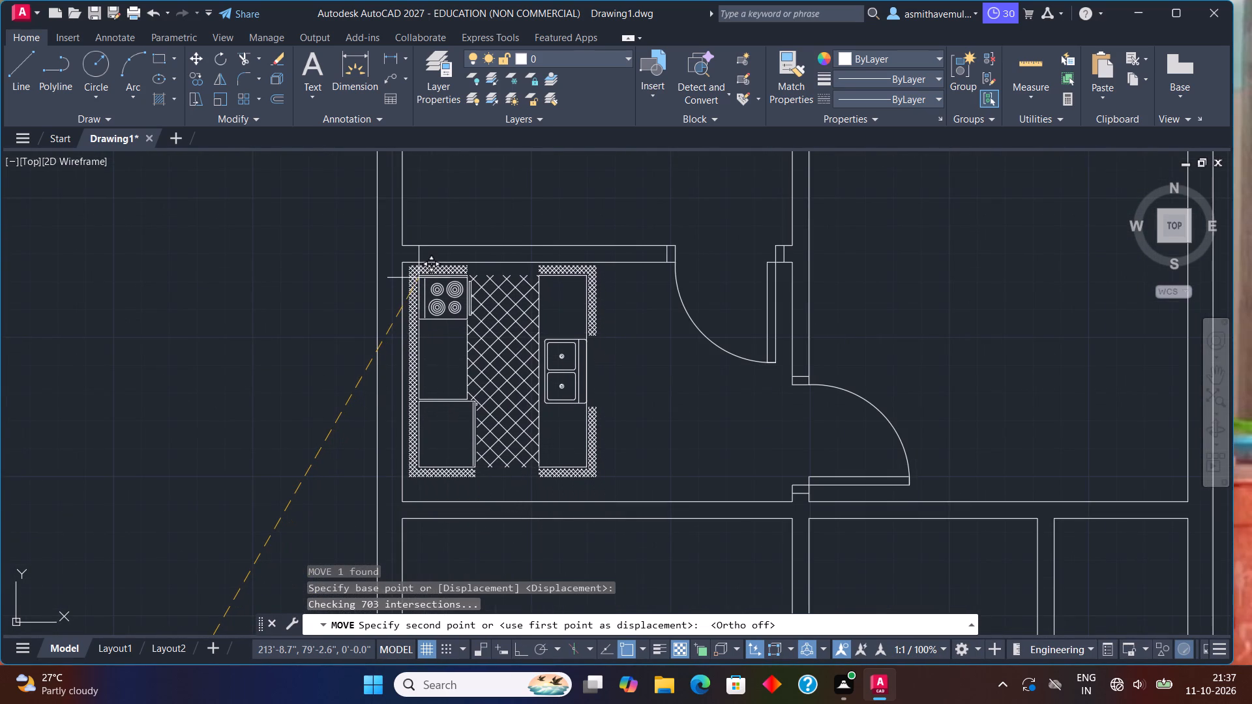
scroll(419, 278, up, 2)
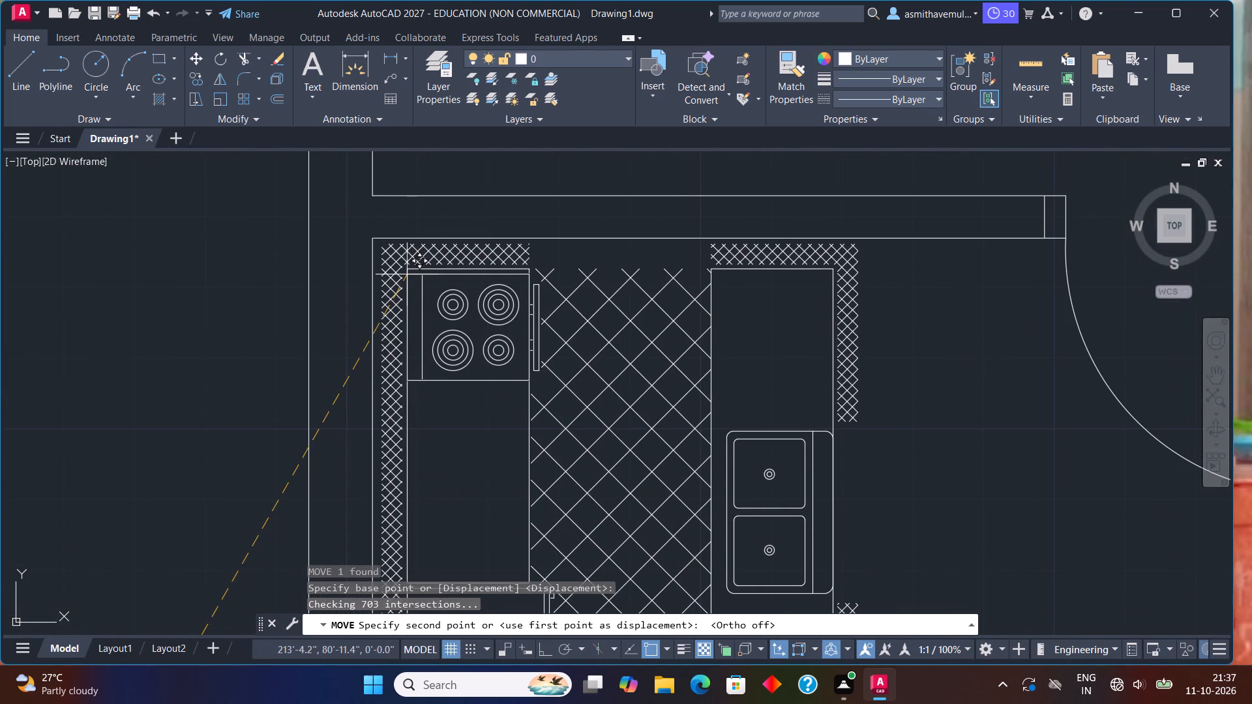
click(407, 274)
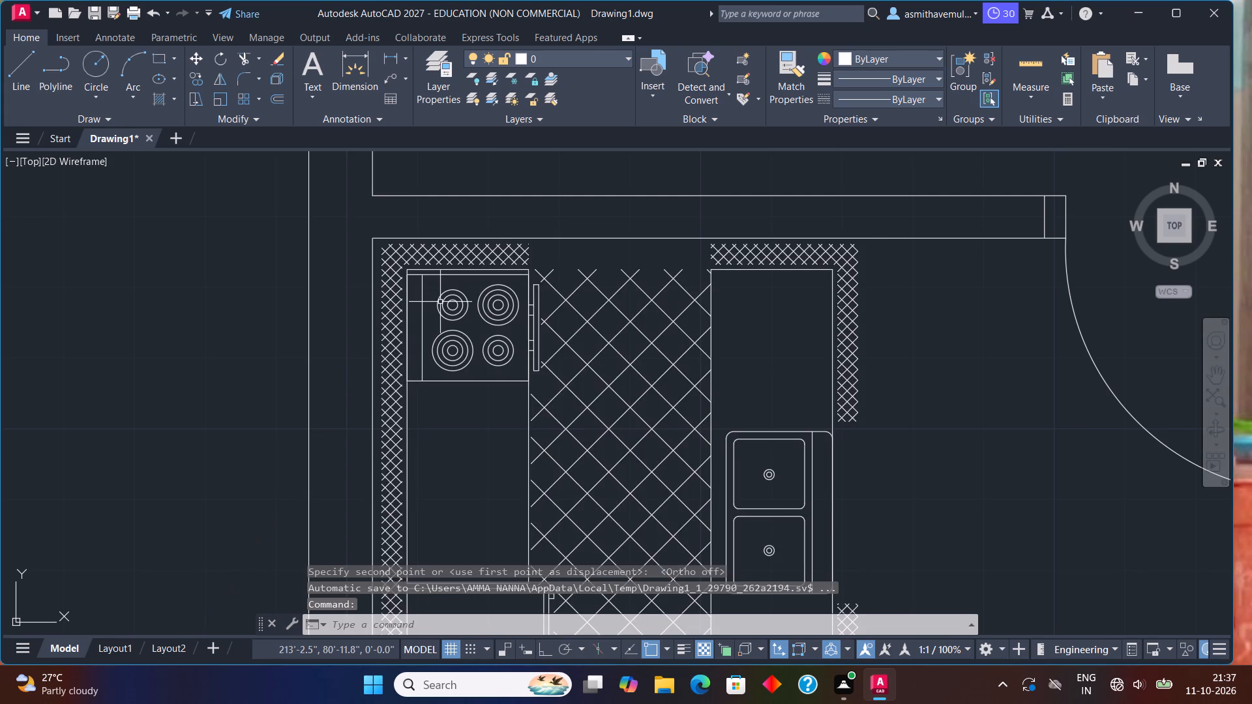
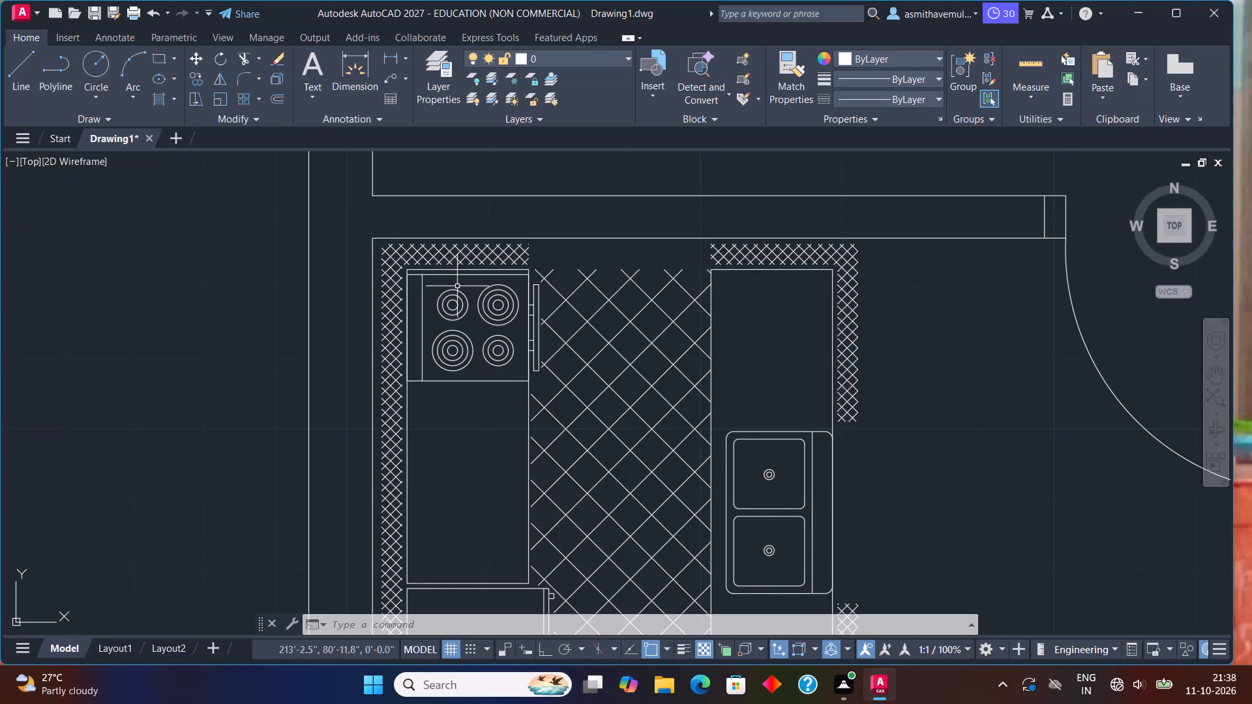
Scale the kitchen block up about its upper-left corner to roughly 1.1 times its size, nearly filling the room's height.
click(457, 286)
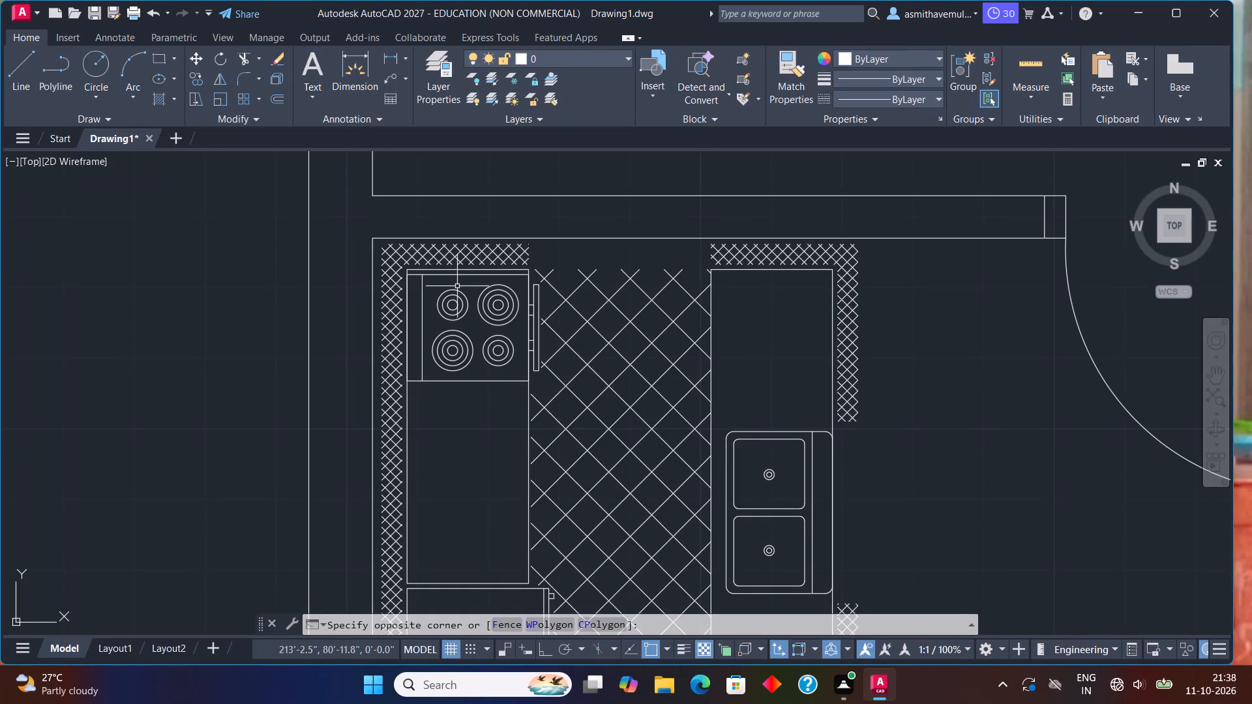
click(462, 270)
click(466, 258)
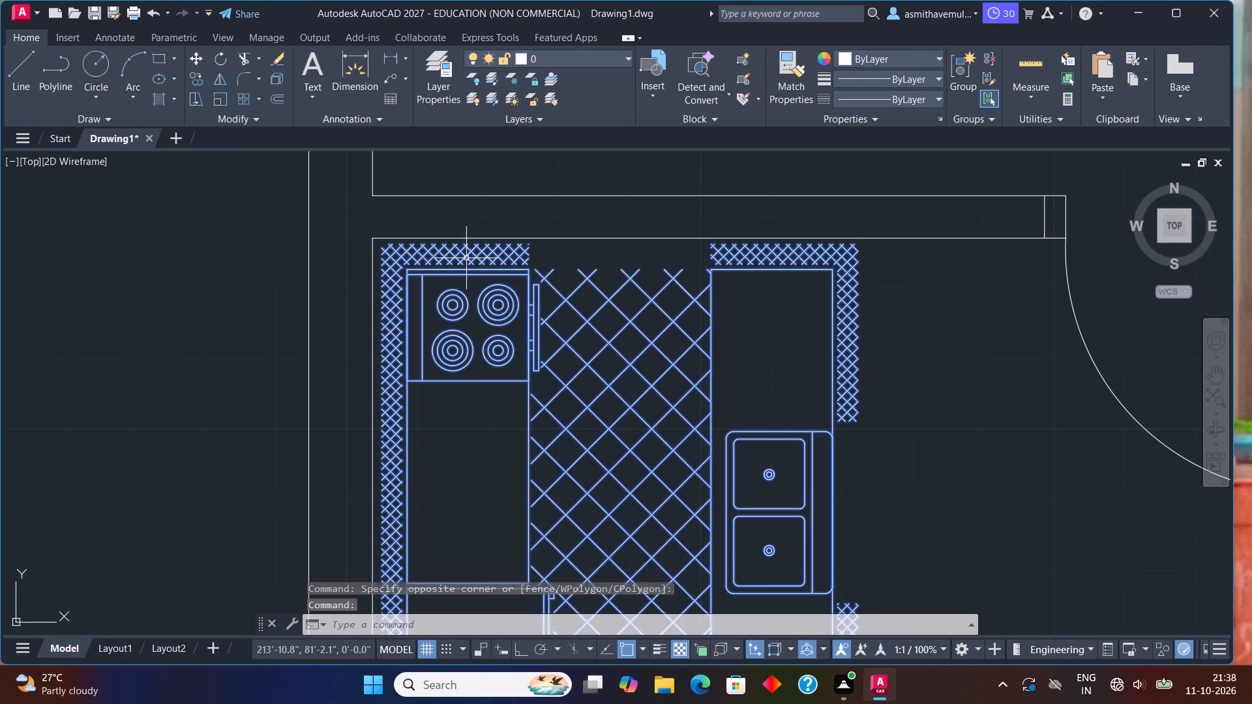
text(SCALE)
key(Return)
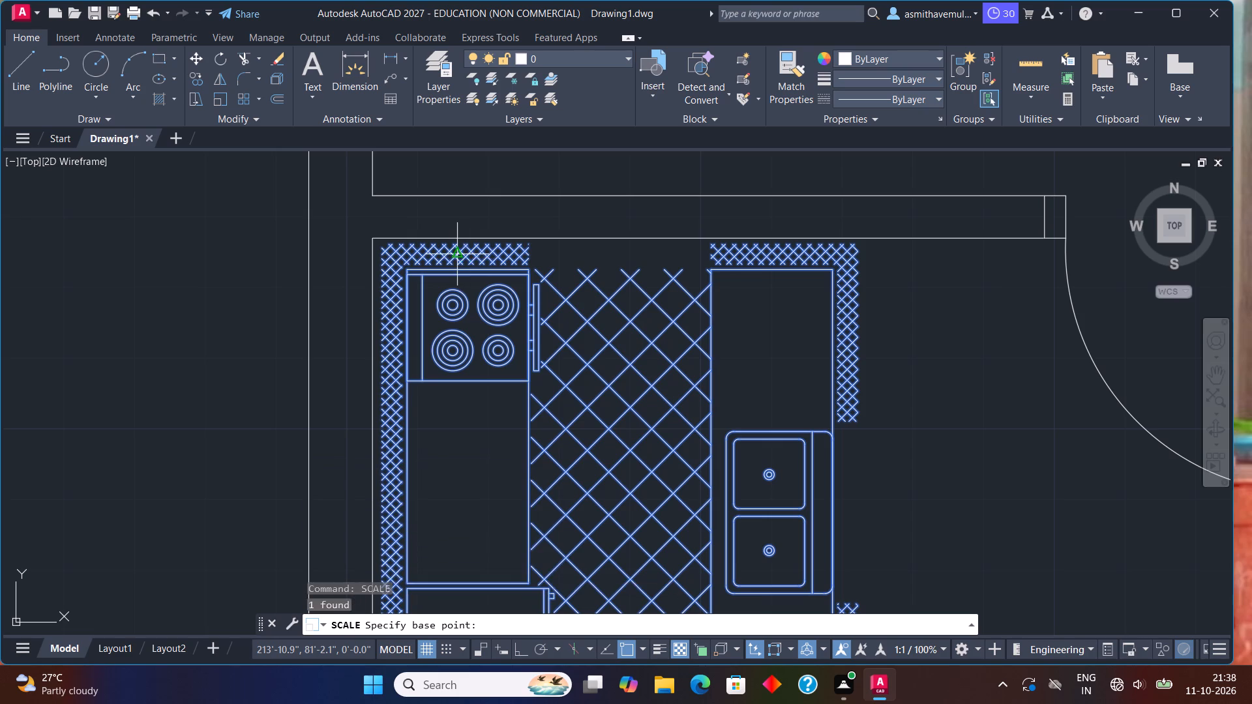
click(390, 246)
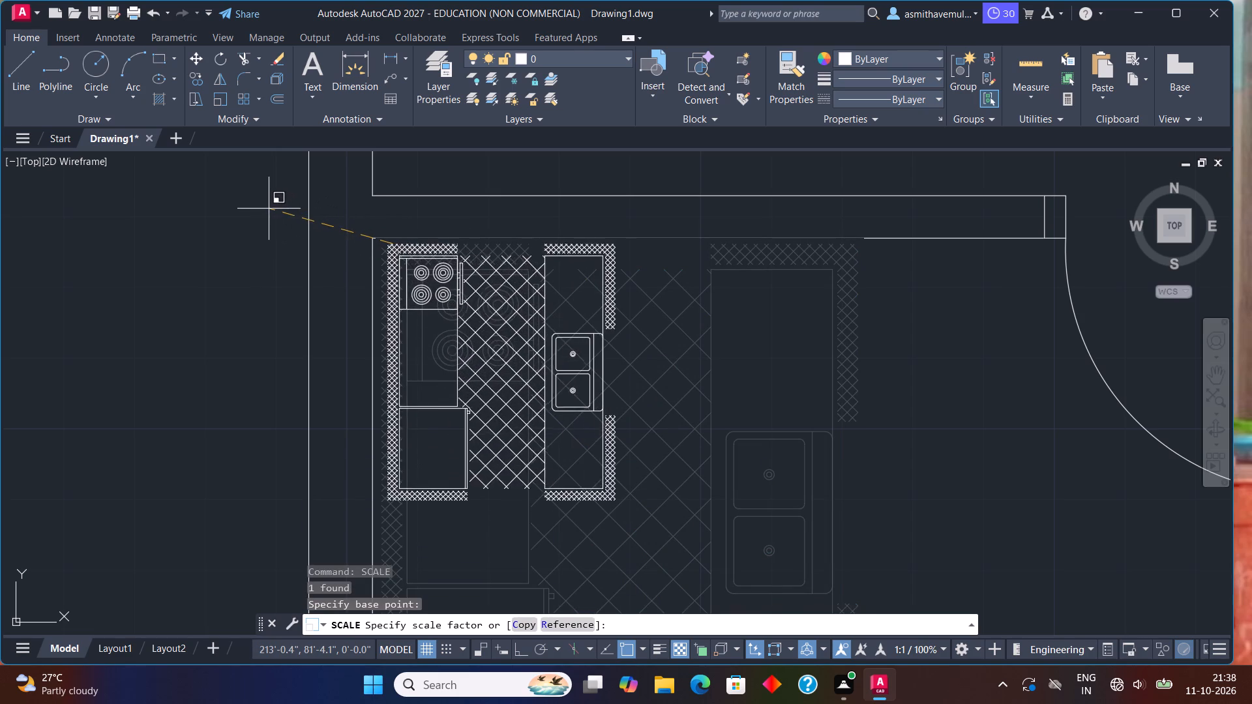
scroll(267, 207, down, 1)
middle_click(266, 205)
scroll(266, 202, down, 1)
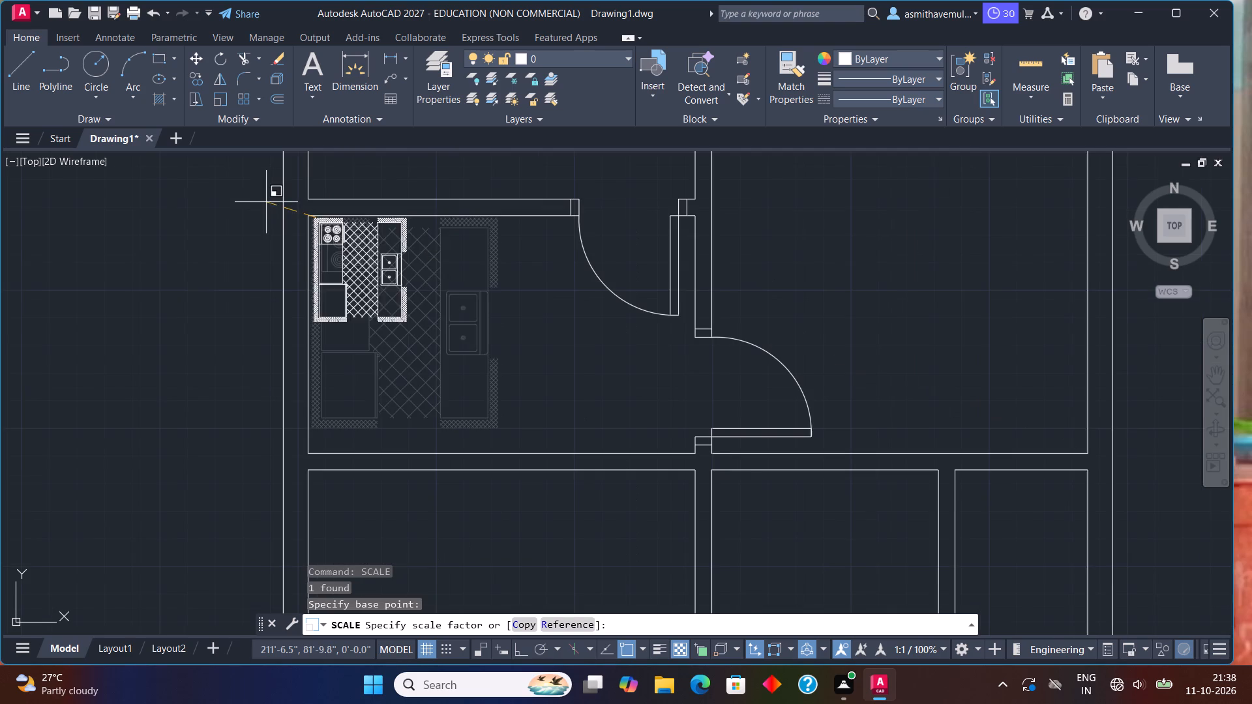
click(207, 174)
Move the enlarged kitchen block slightly up and to the left so its hatched edges sit against the room's upper-left wall corner.
scroll(333, 253, up, 2)
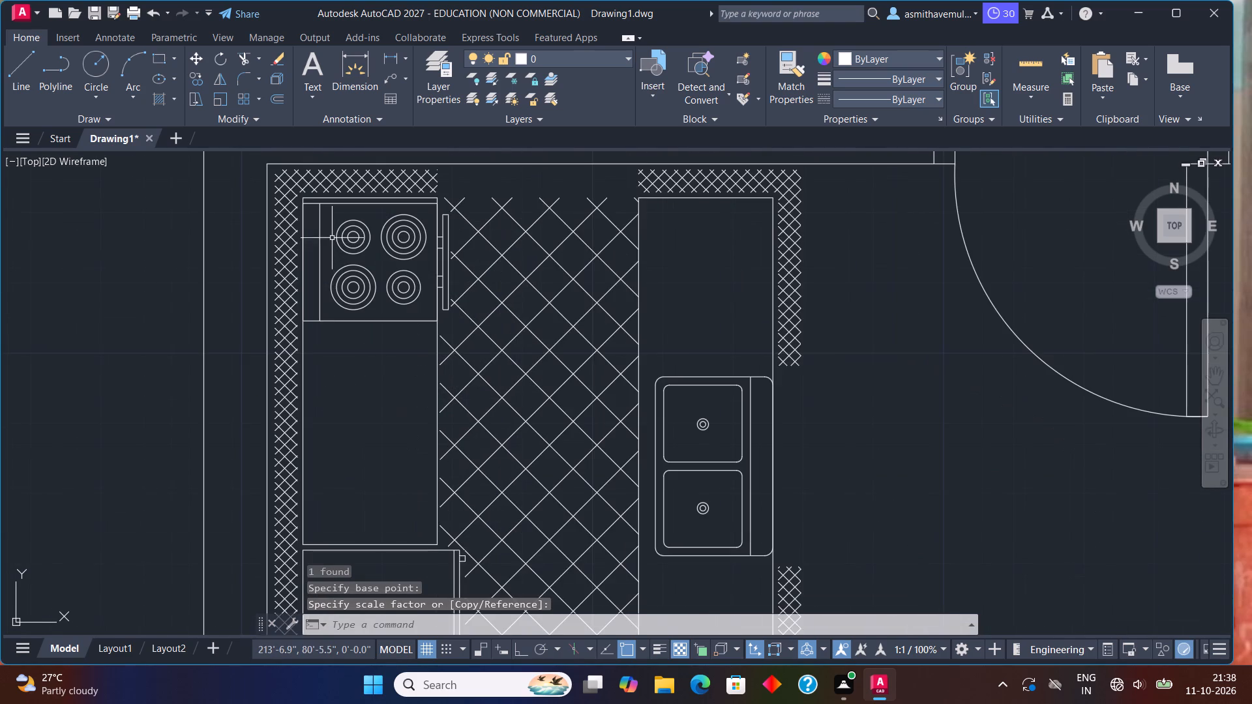
middle_drag(331, 234, 374, 347)
click(355, 308)
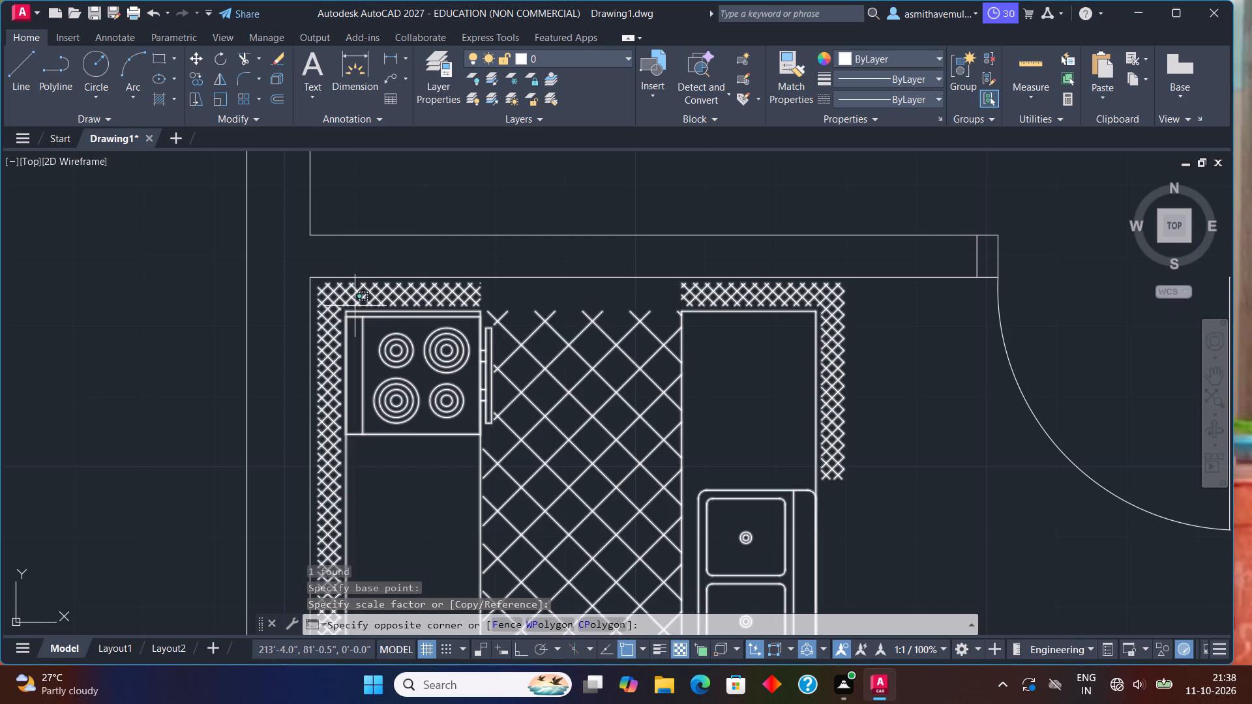
click(355, 306)
key(m)
key(Return)
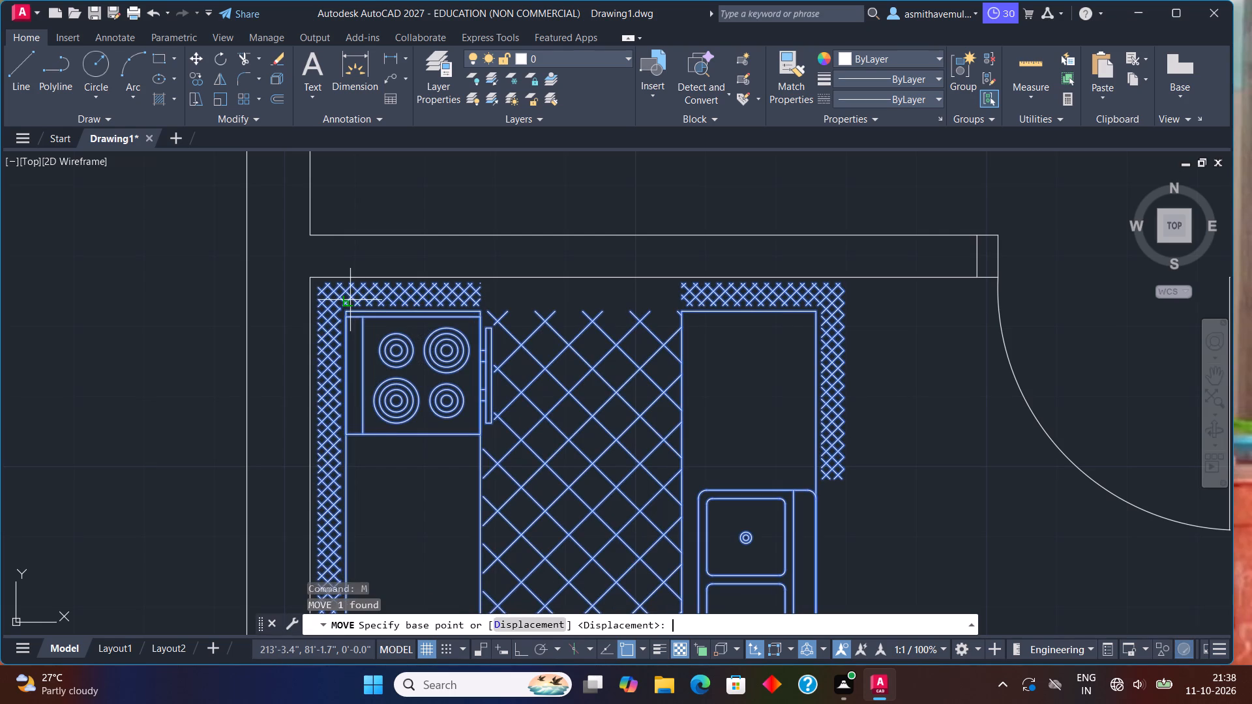
scroll(333, 286, up, 2)
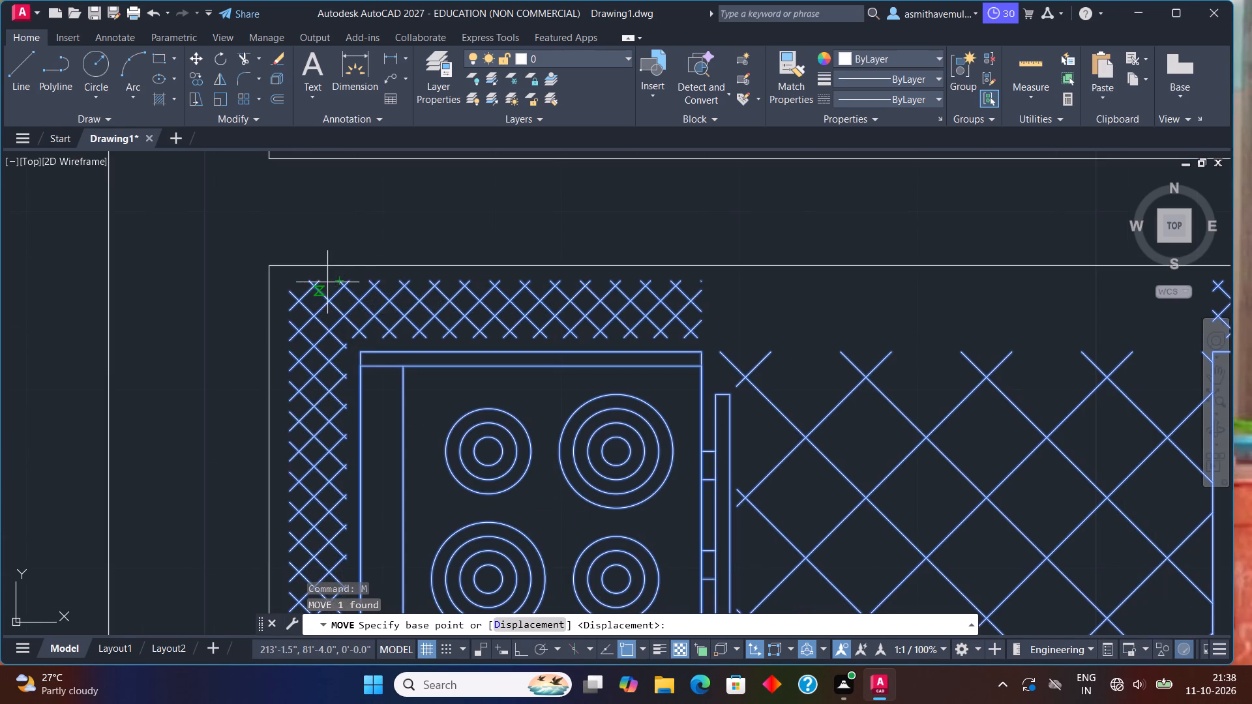
click(322, 284)
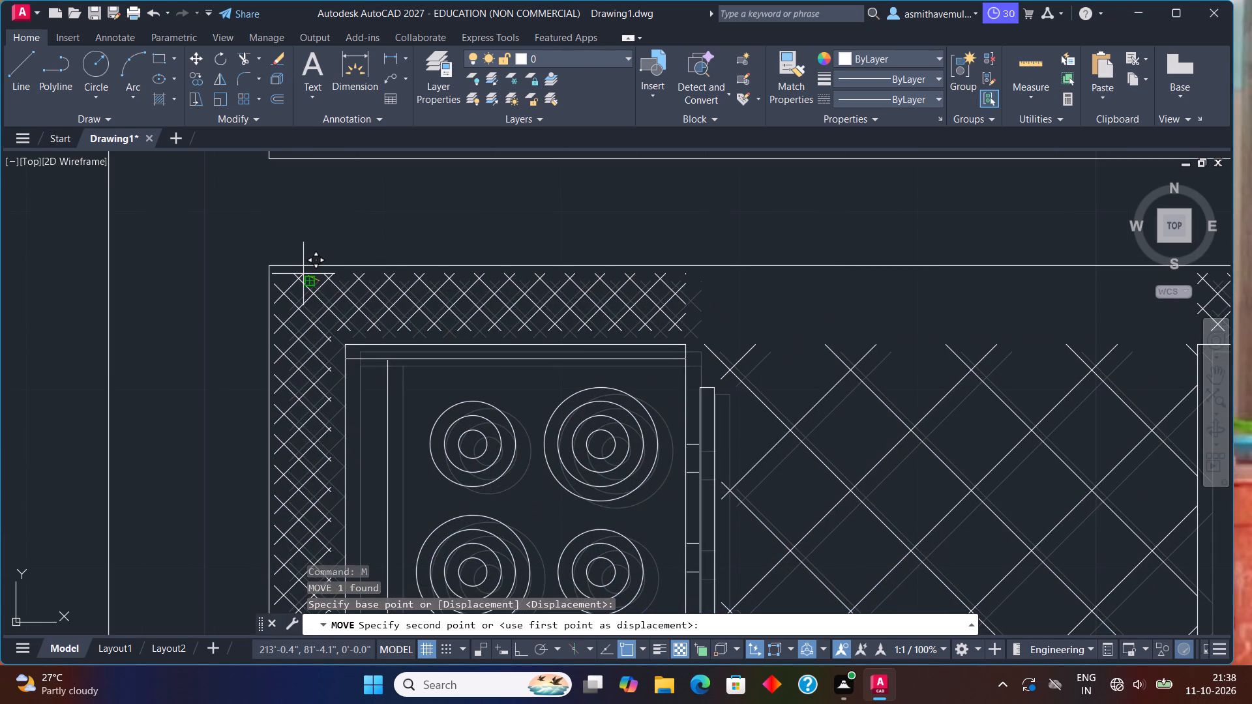
click(303, 272)
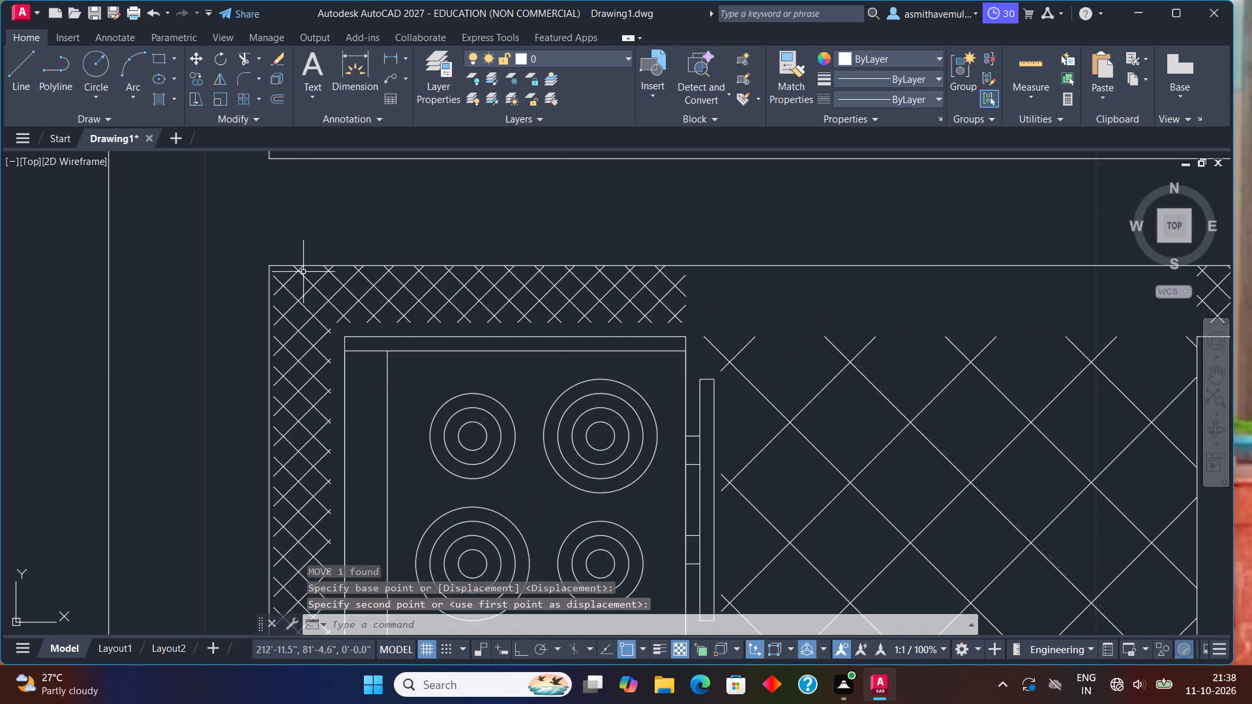
Check the kitchen block's fit against the room walls, and review the rest of the plan with the unplaced furniture.
scroll(387, 297, down, 2)
scroll(505, 379, down, 2)
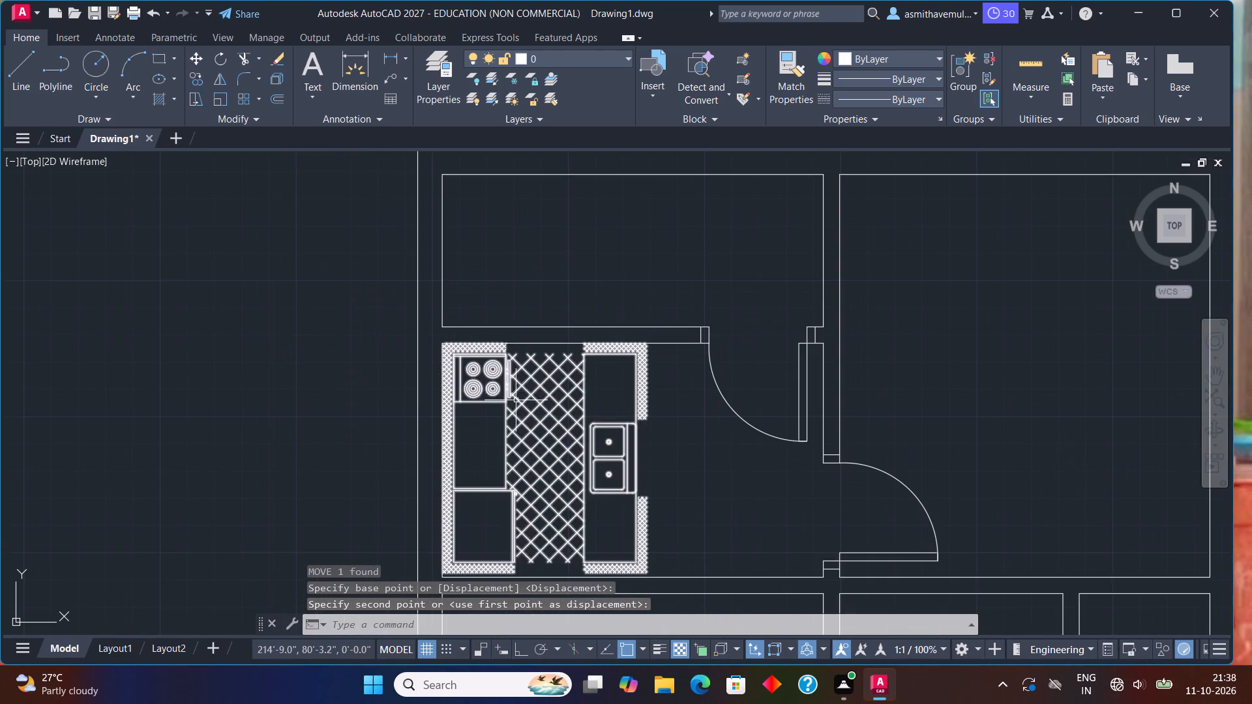
middle_drag(516, 400, 542, 323)
scroll(552, 460, up, 1)
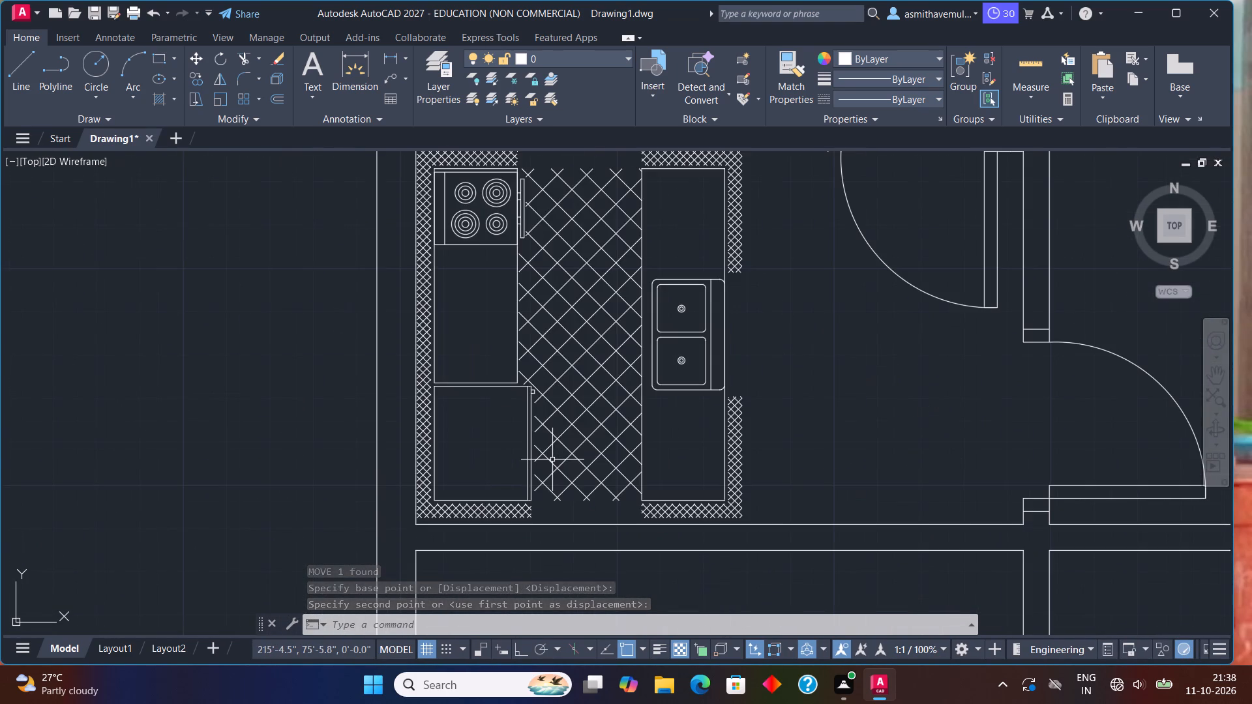
scroll(754, 375, down, 1)
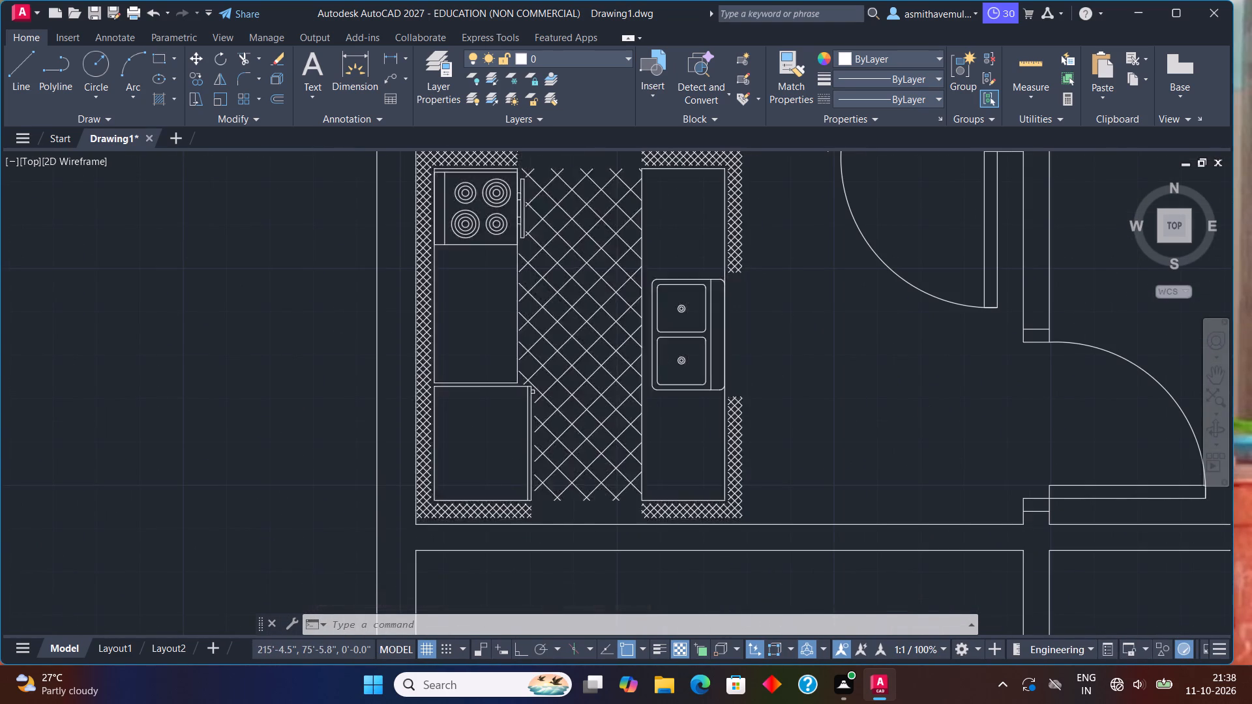
scroll(754, 375, down, 1)
scroll(889, 368, down, 1)
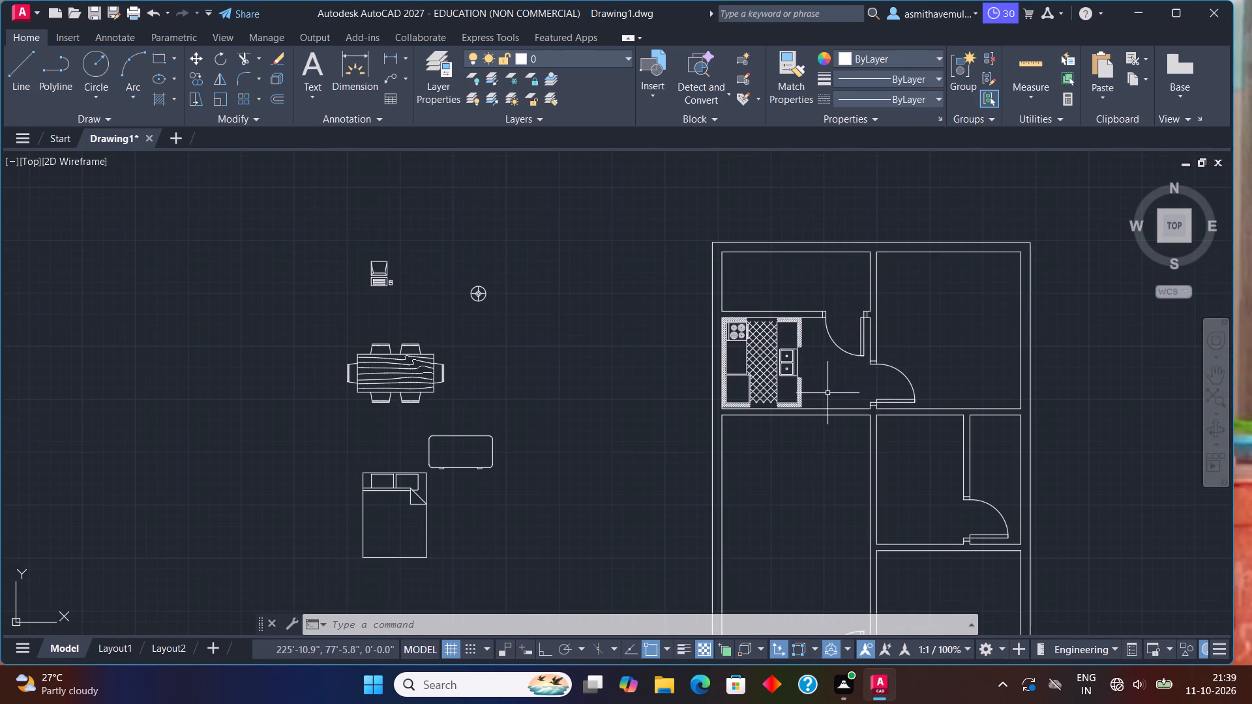
middle_drag(799, 383, 694, 349)
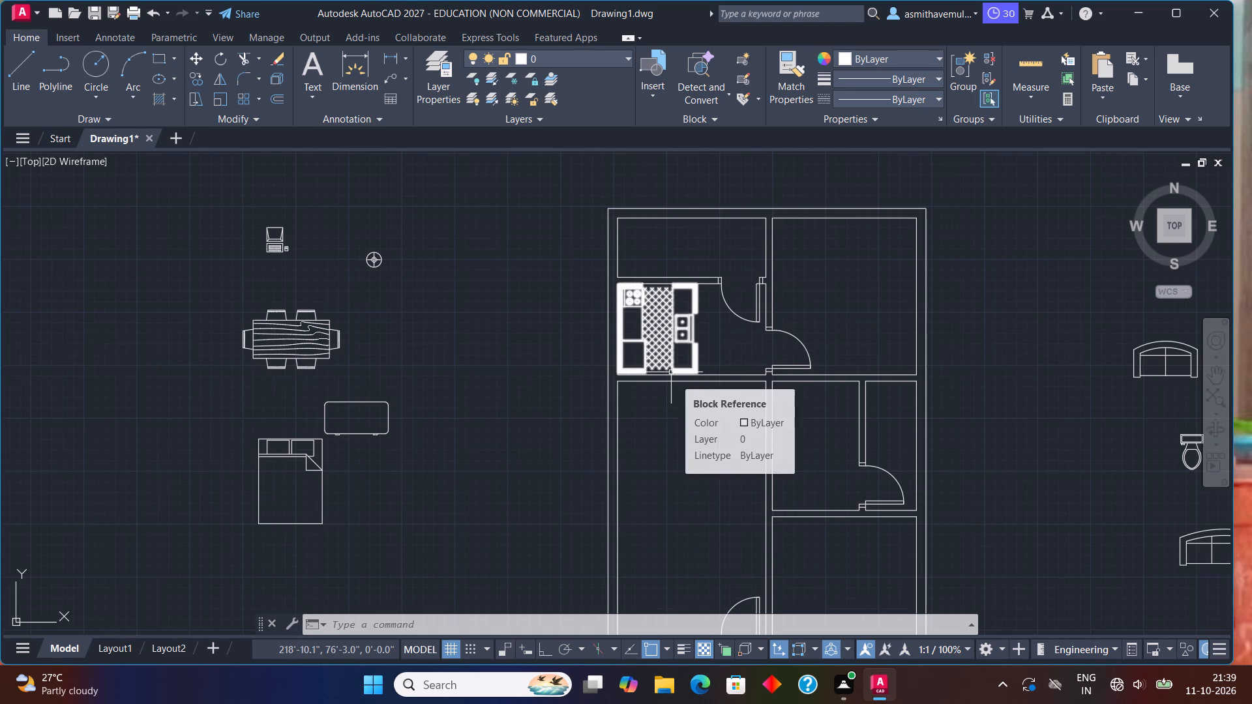
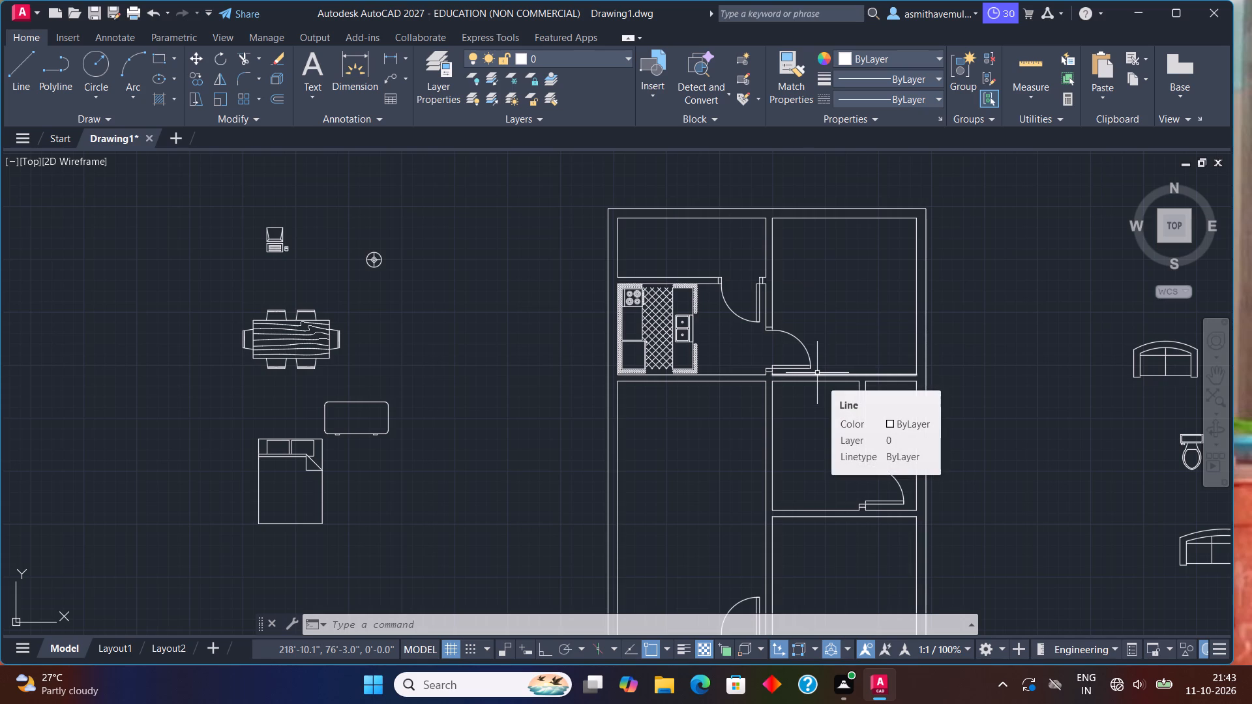
Scale the dining table block up slightly about the tabletop's upper-left corner, to roughly 1.1 times its size.
scroll(728, 400, down, 1)
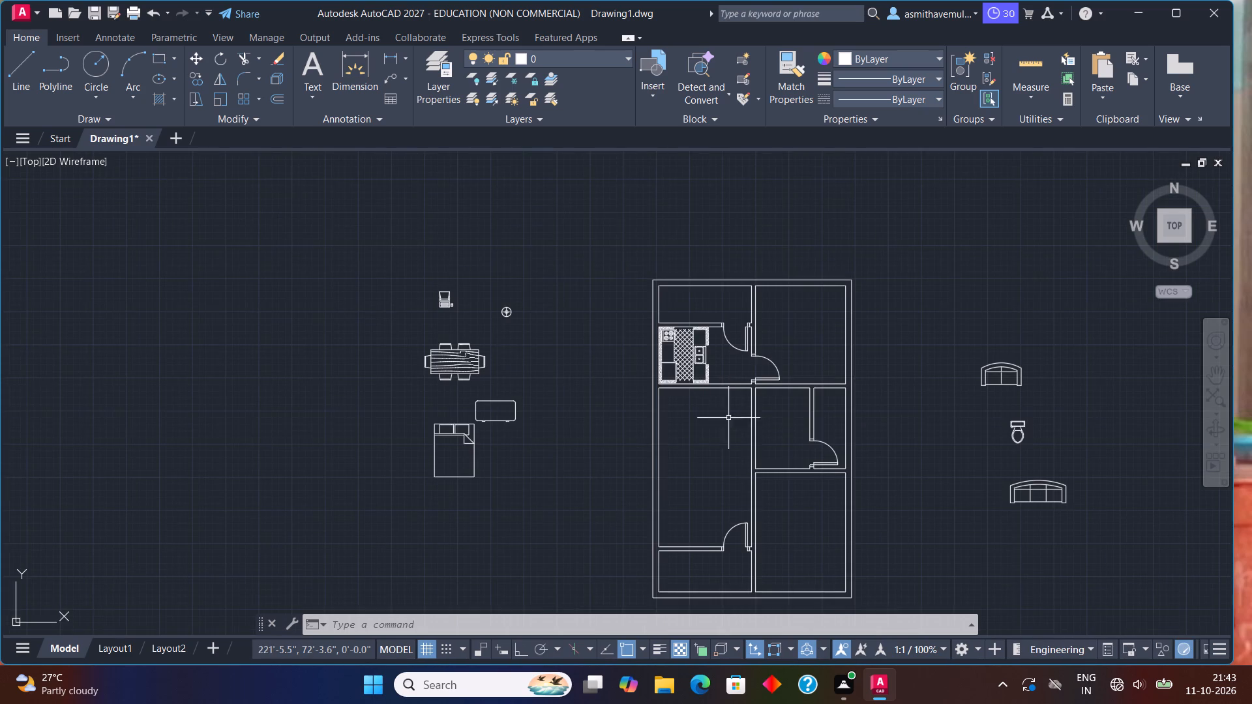
middle_drag(716, 411, 538, 336)
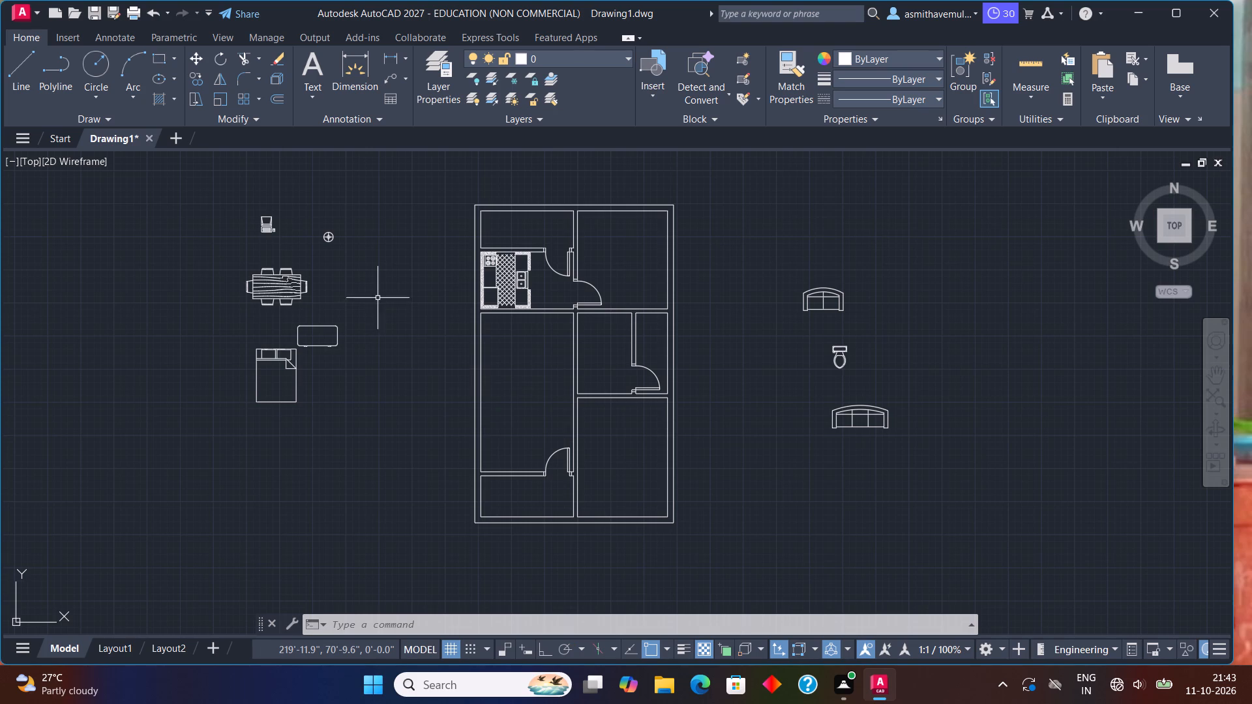
click(286, 282)
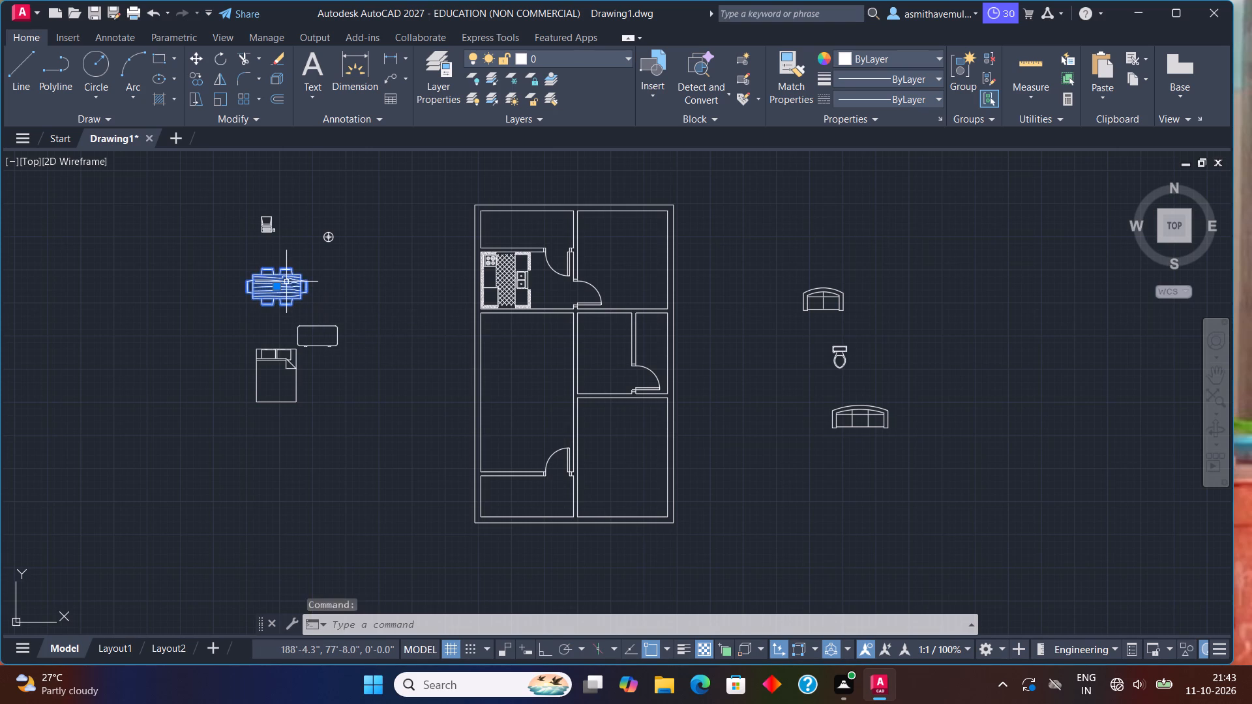
text(SCALE)
key(Return)
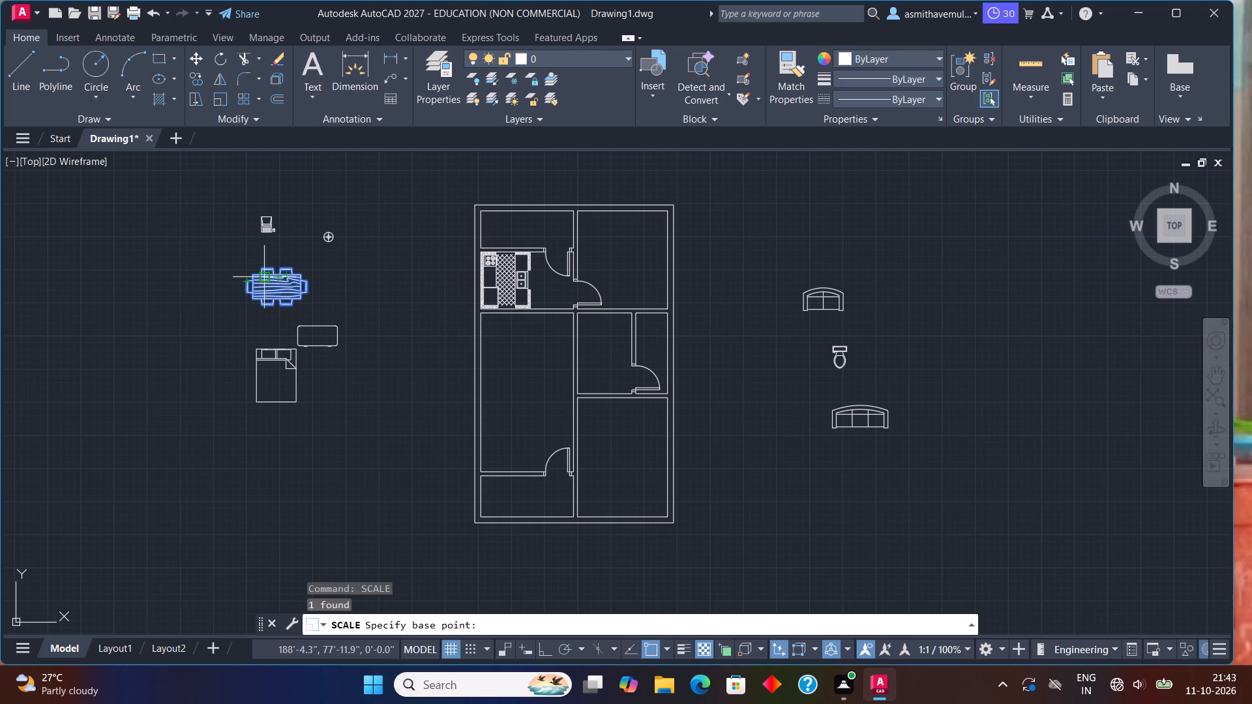
click(255, 277)
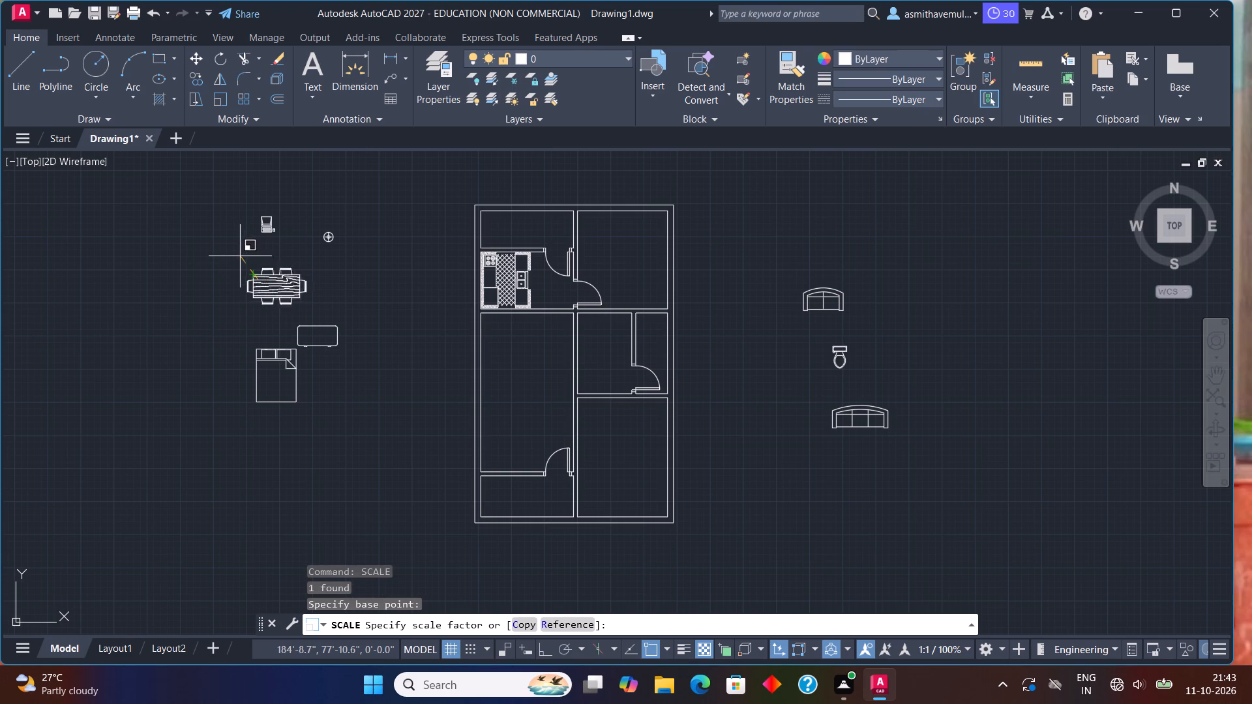
click(238, 254)
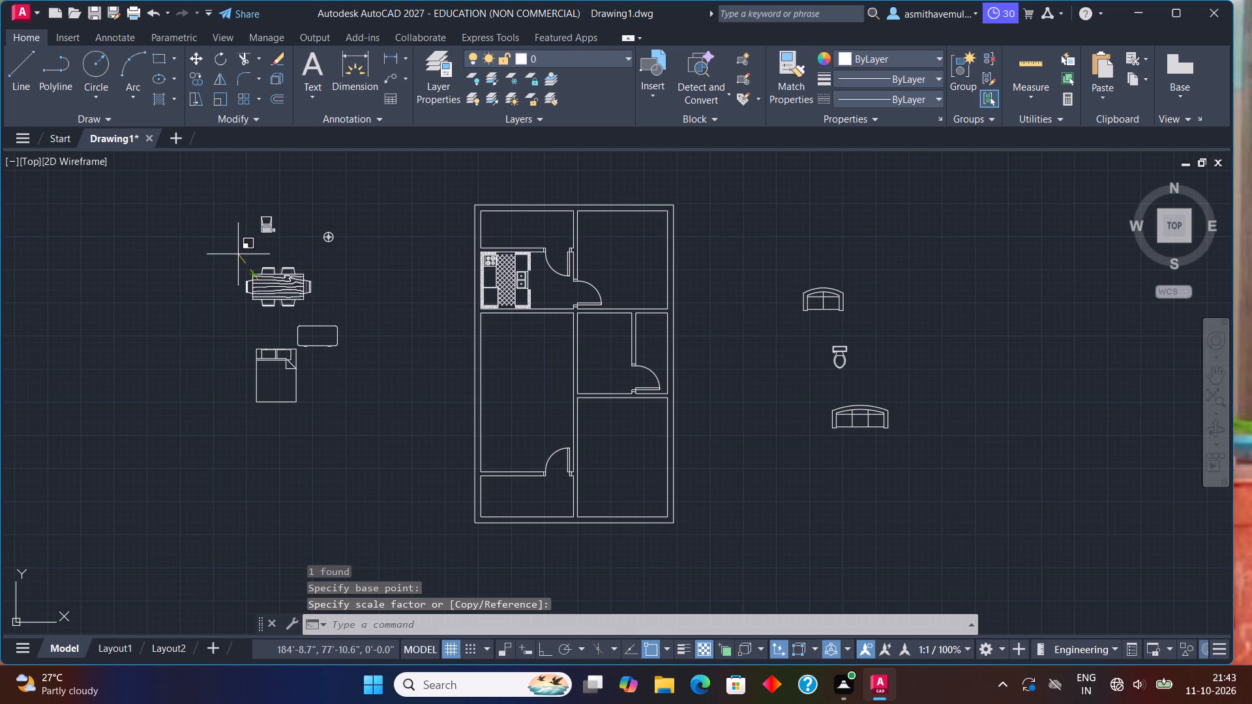
Move the dining table block closer to the plan, just outside the left outer wall beside the large room below the kitchen.
click(266, 282)
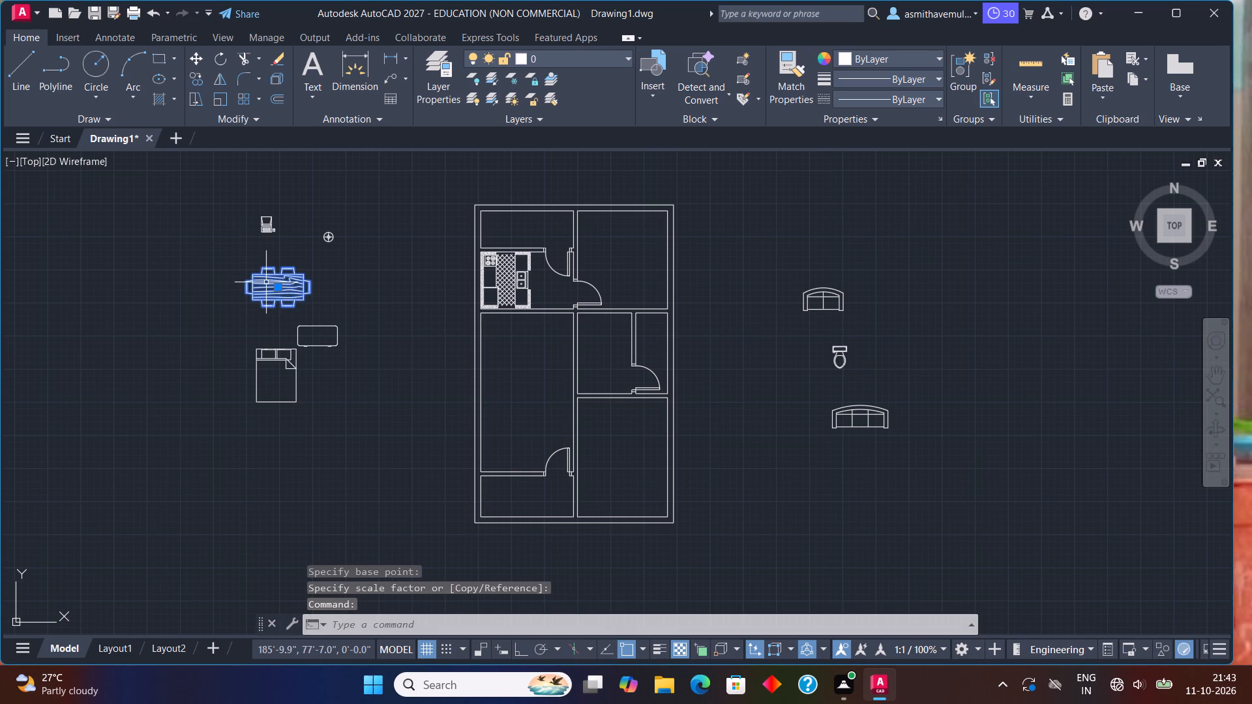
key(m)
key(Return)
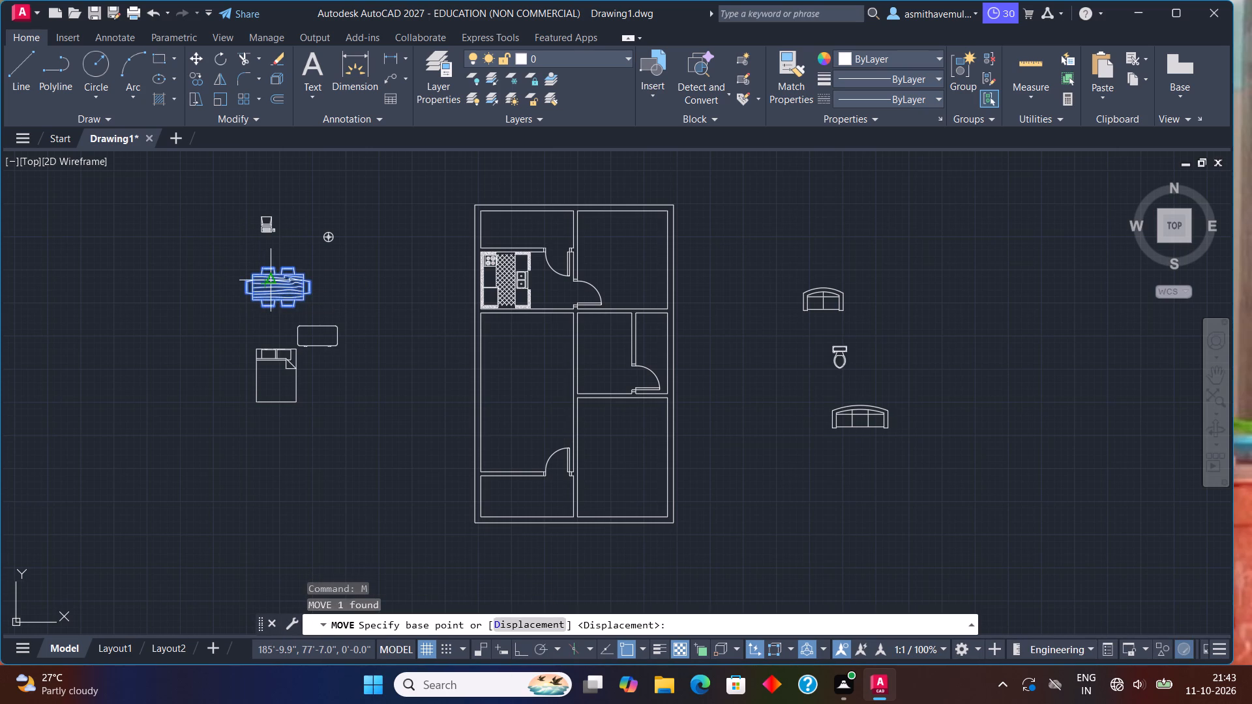
click(273, 281)
scroll(509, 368, up, 2)
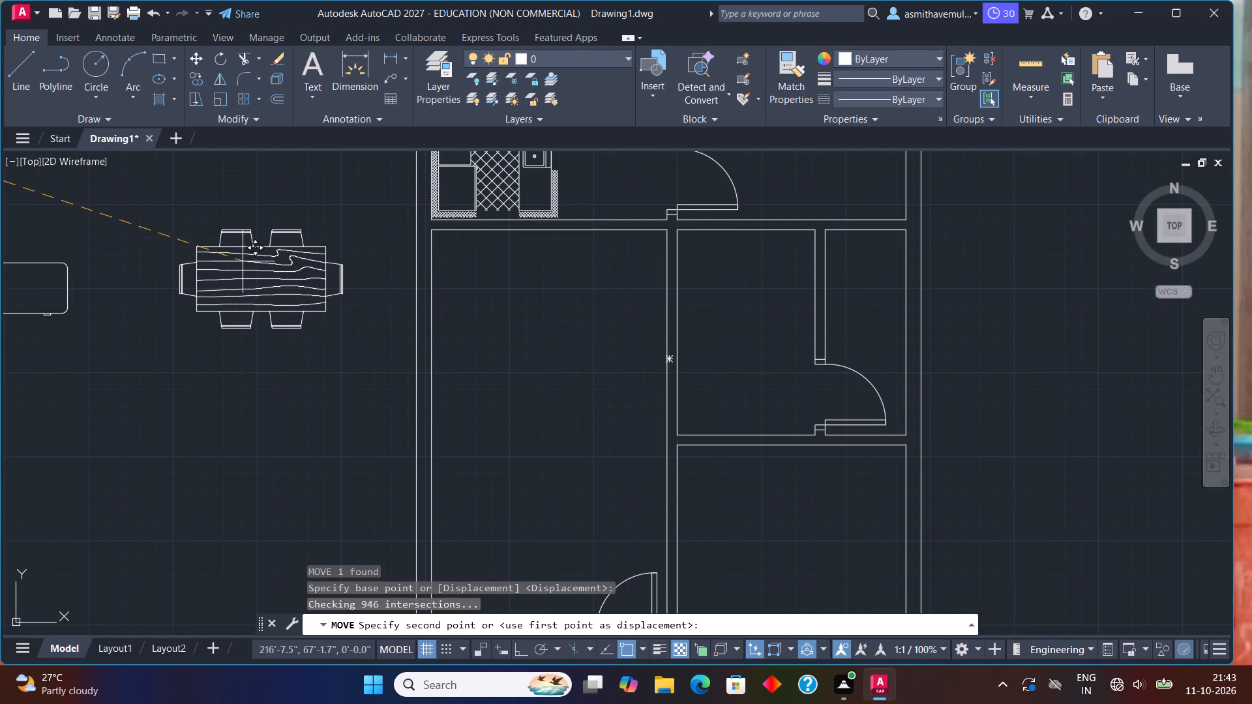
click(243, 261)
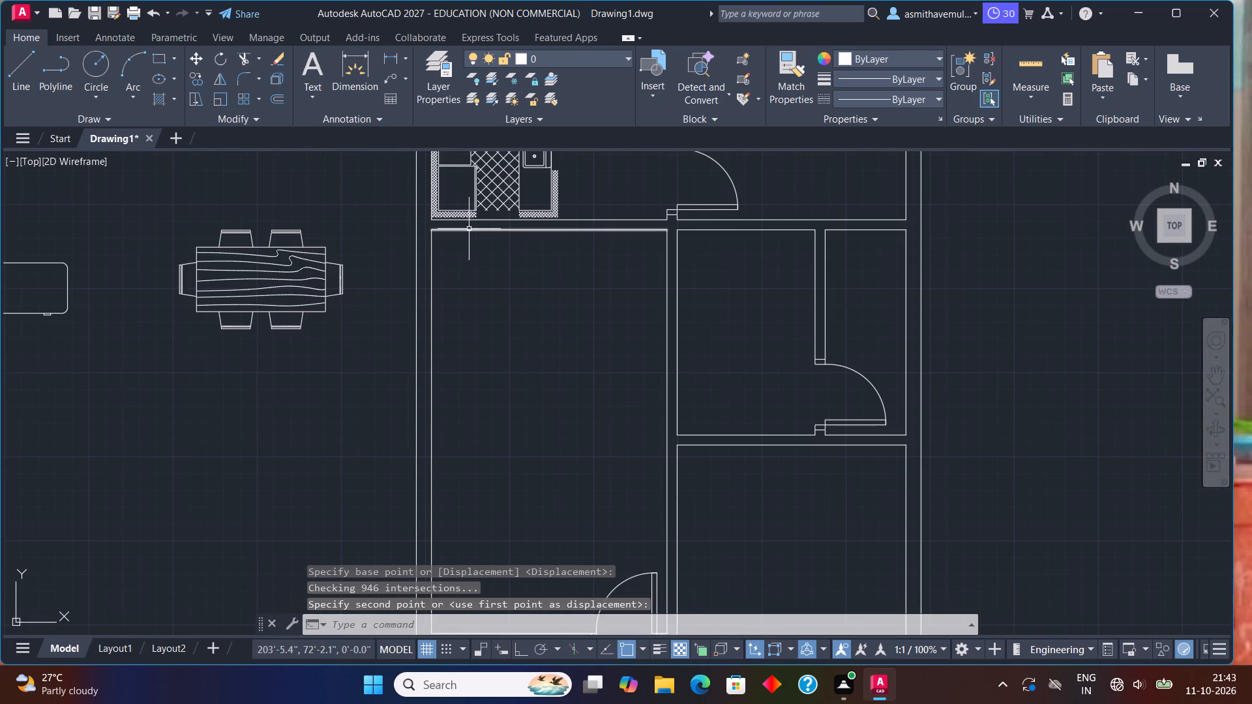
Draw a short line across the partition below the kitchen where it meets the central vertical partition.
middle_drag(546, 228, 535, 300)
scroll(537, 289, up, 1)
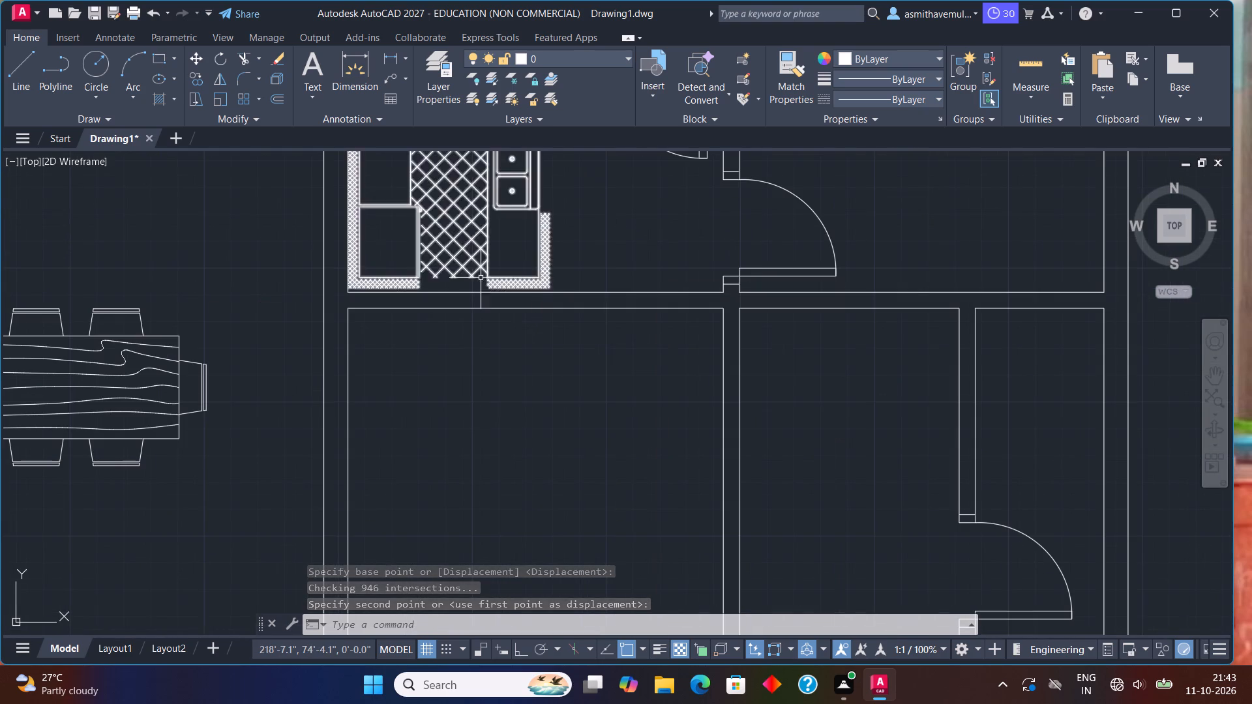
key(l)
key(Return)
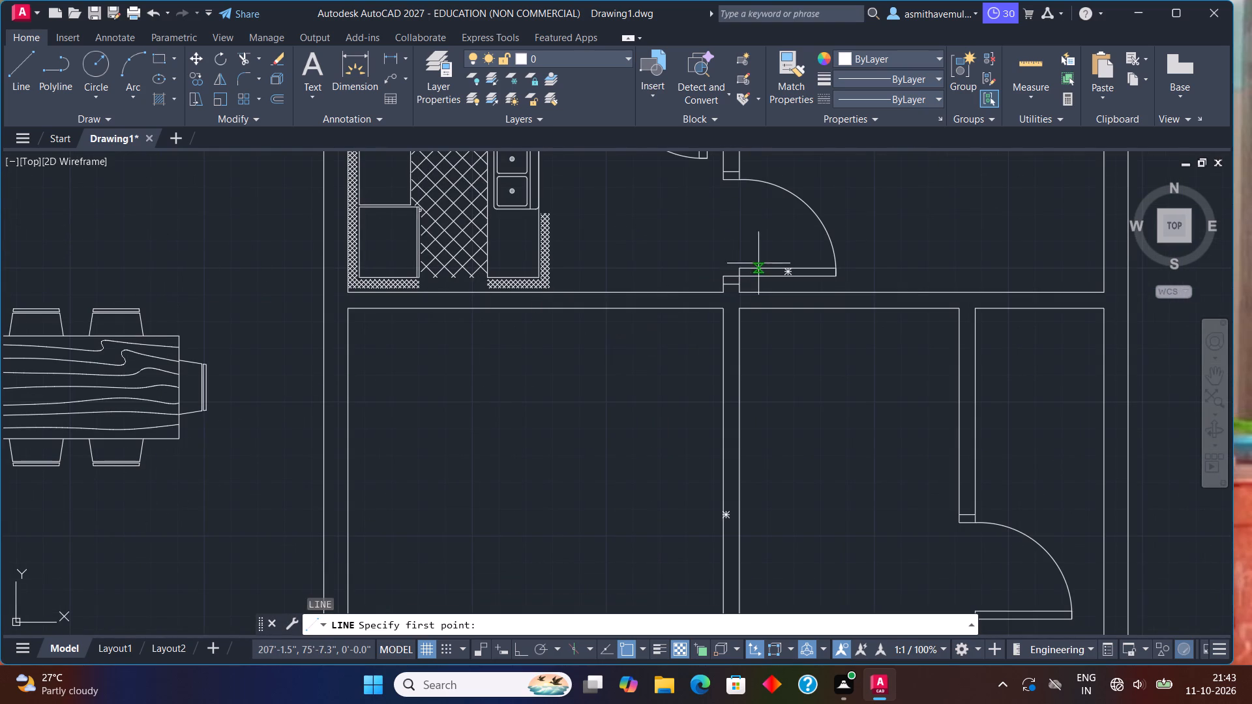
click(721, 293)
click(719, 310)
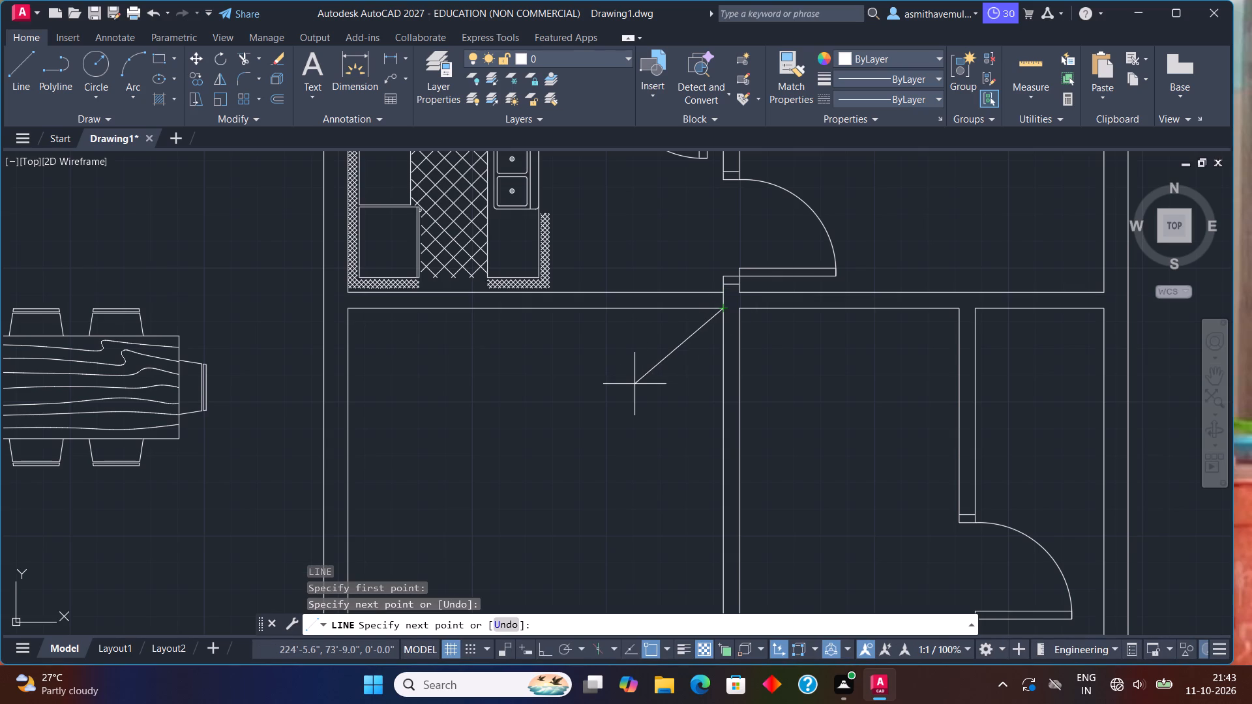
key(Escape)
Draw a short vertical line across the same partition, in line with the kitchen block's right edge.
key(l)
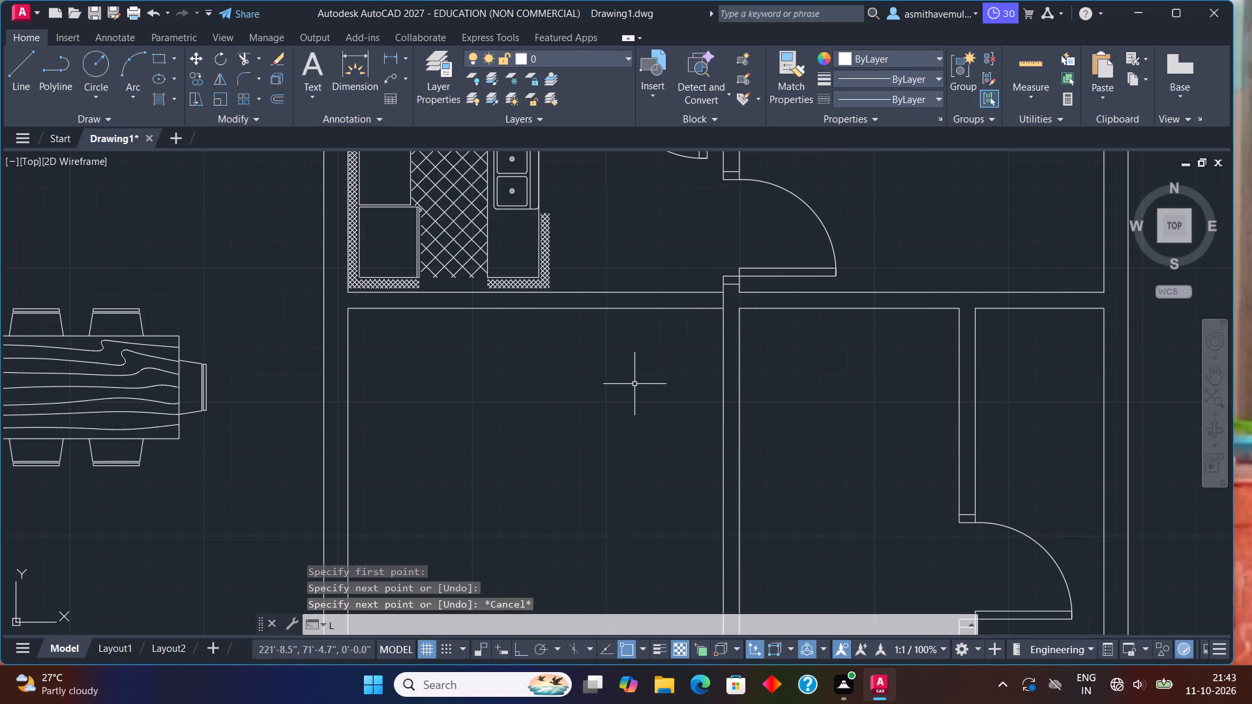
key(Return)
scroll(639, 452, up, 1)
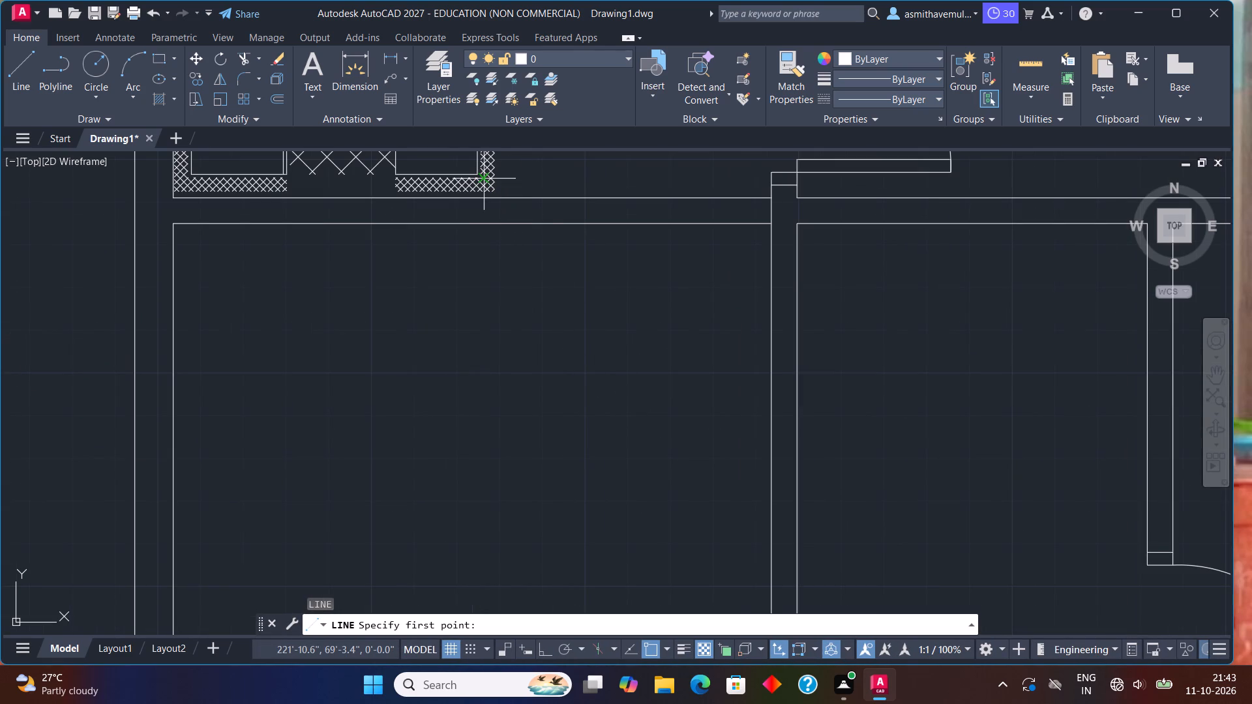
click(493, 198)
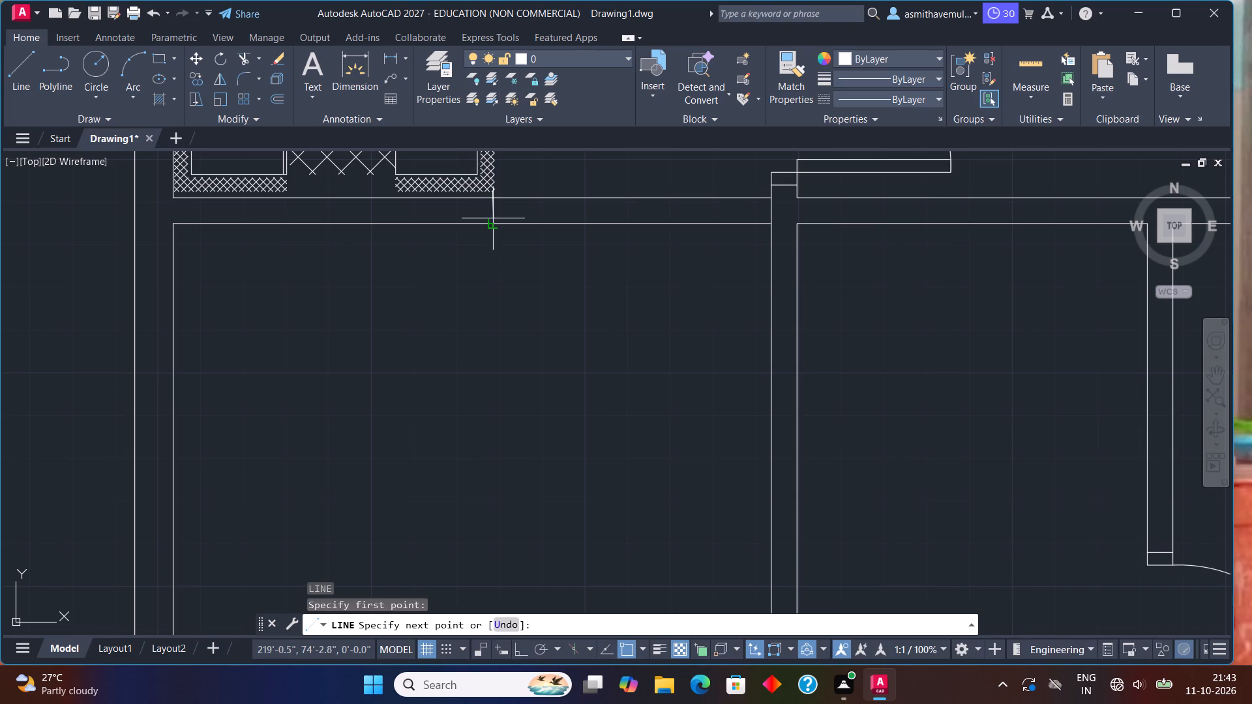
click(493, 226)
key(Escape)
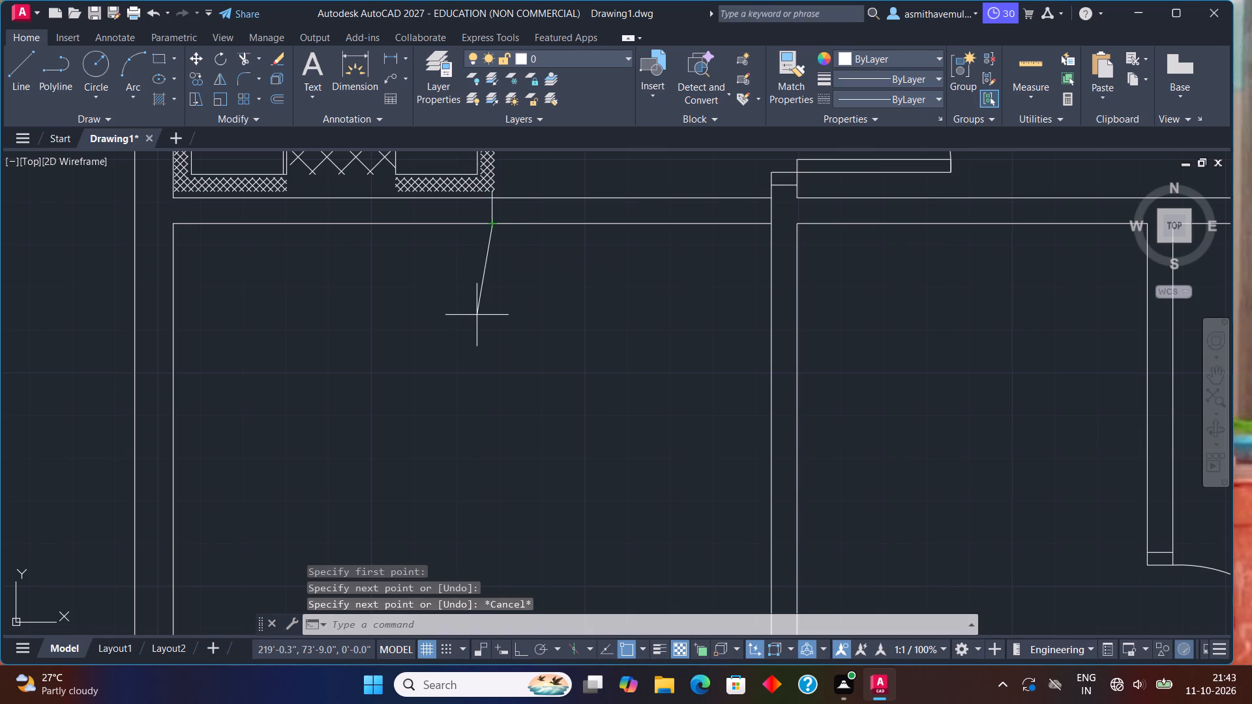
Trim the line stub above the partition and both partition lines from the kitchen's right edge to the central partition, leaving an opening.
text(TR)
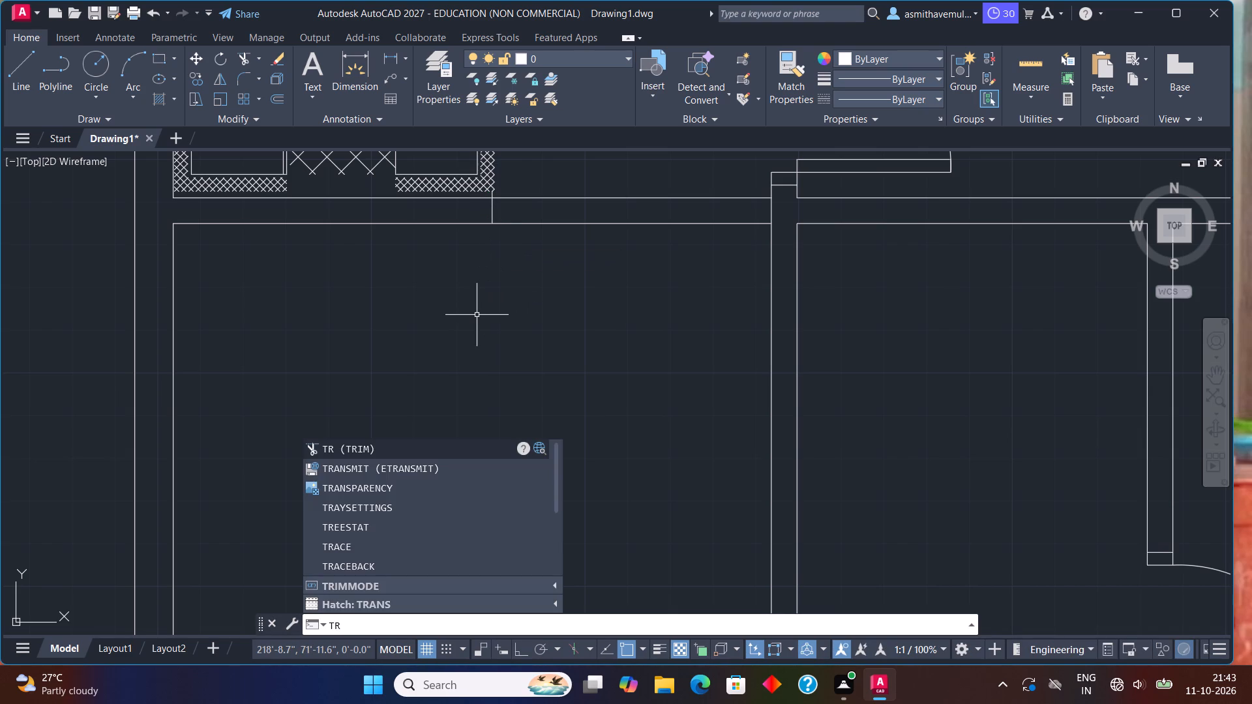
text(IM)
key(Return)
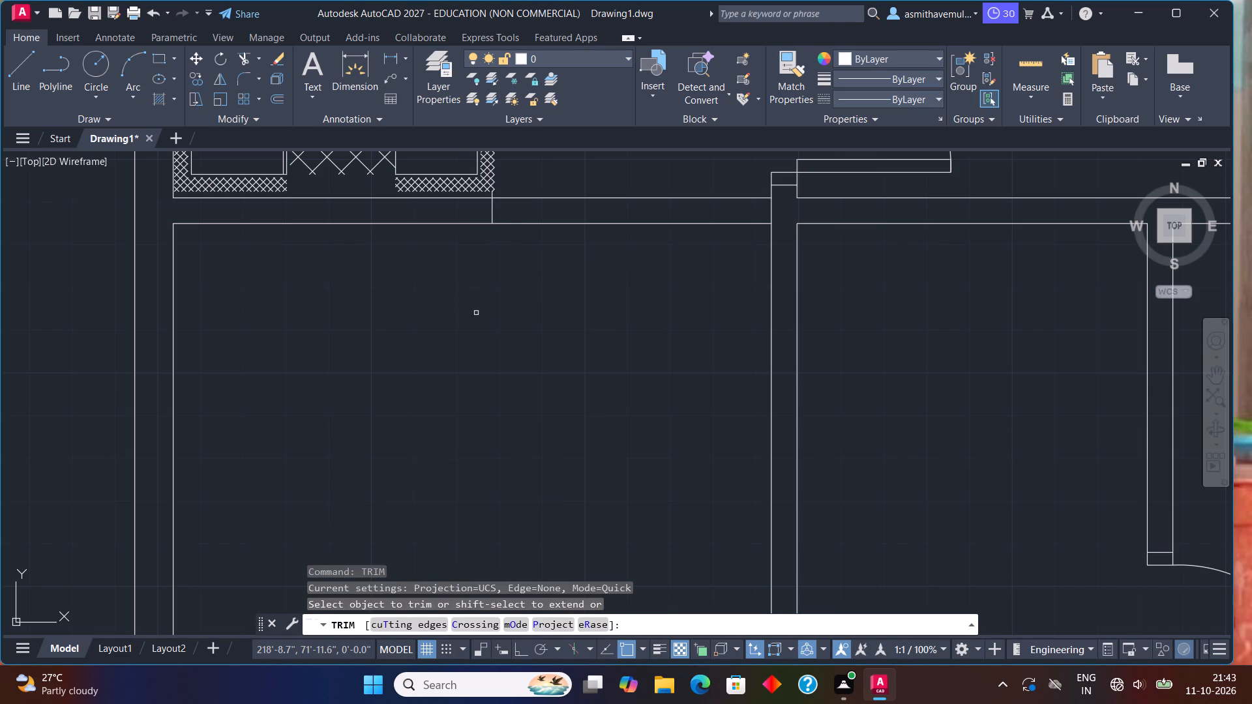
middle_drag(477, 313, 493, 467)
scroll(499, 432, up, 1)
scroll(513, 359, up, 1)
scroll(514, 289, up, 1)
click(504, 253)
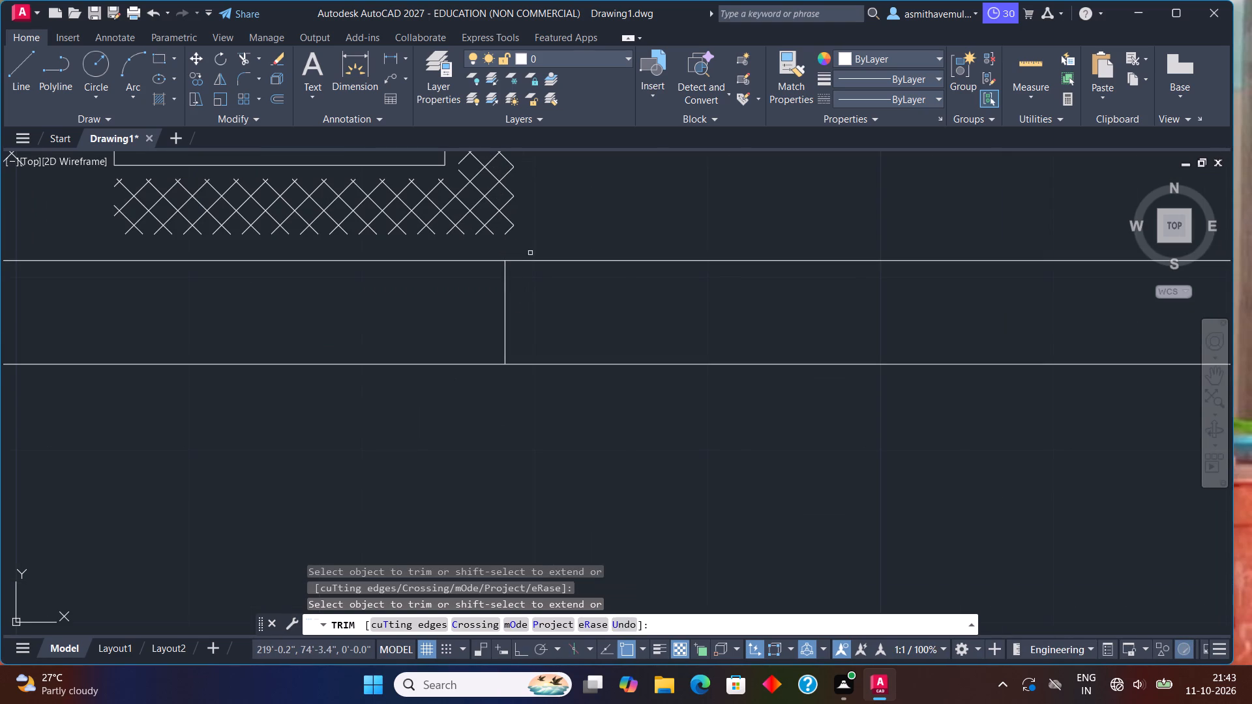
drag(535, 254, 614, 392)
scroll(614, 390, down, 3)
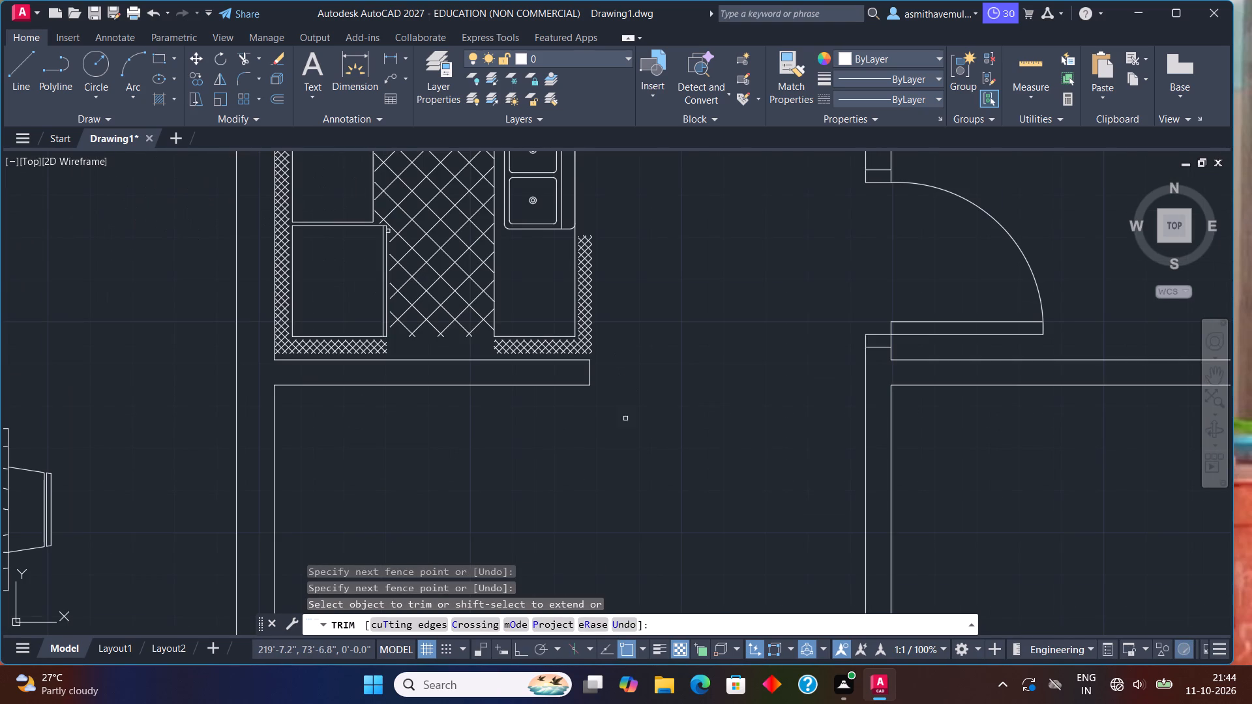
key(Escape)
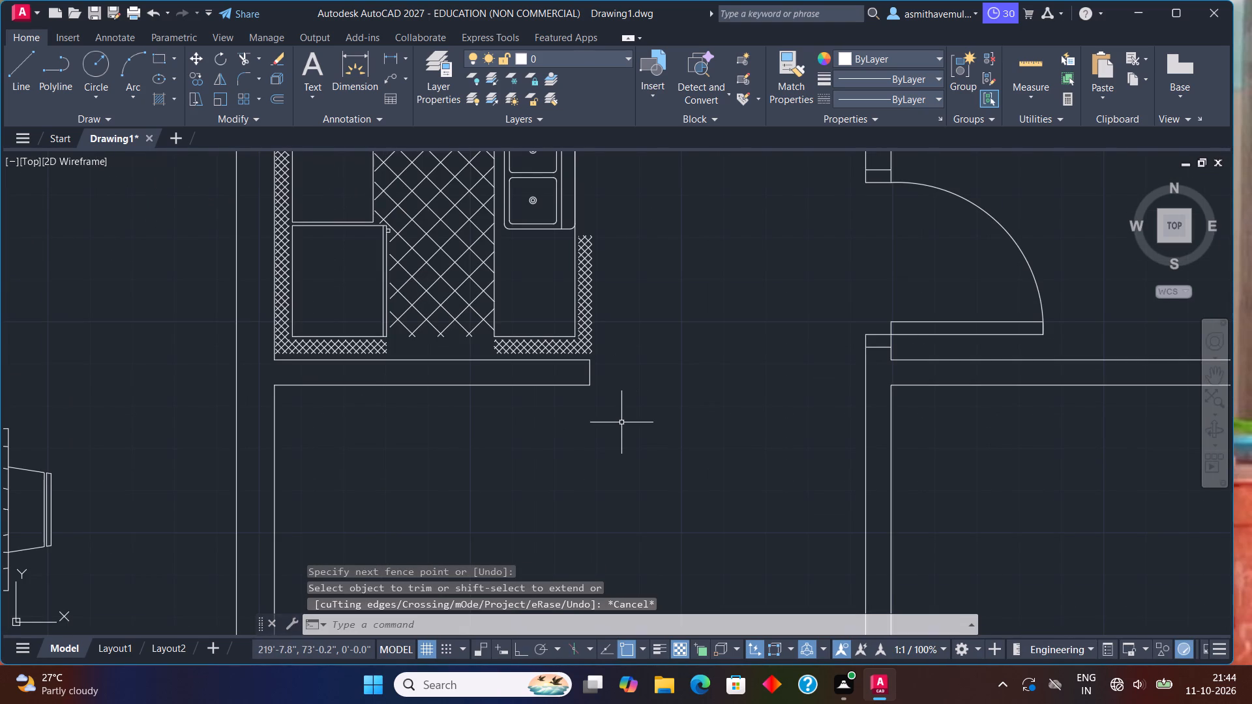
Scale the dining table block down about the tabletop's upper-left corner to roughly half its size.
scroll(621, 438, down, 1)
middle_drag(608, 453, 669, 295)
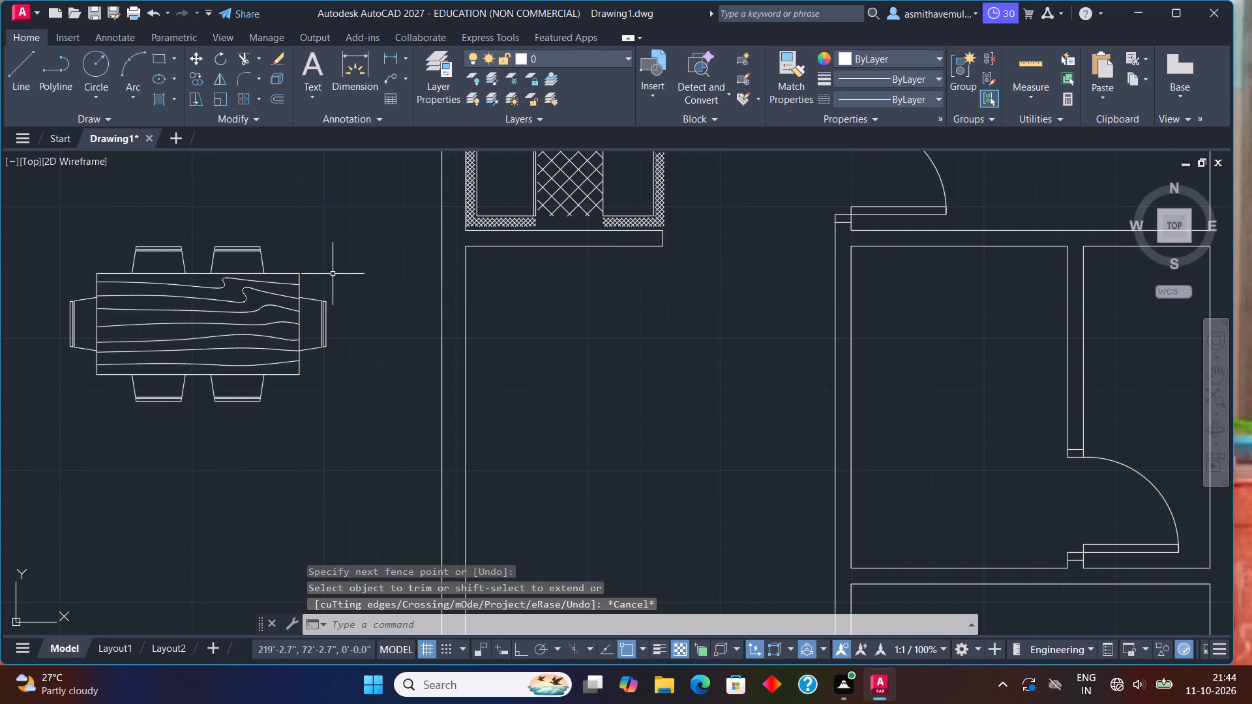
drag(305, 267, 199, 462)
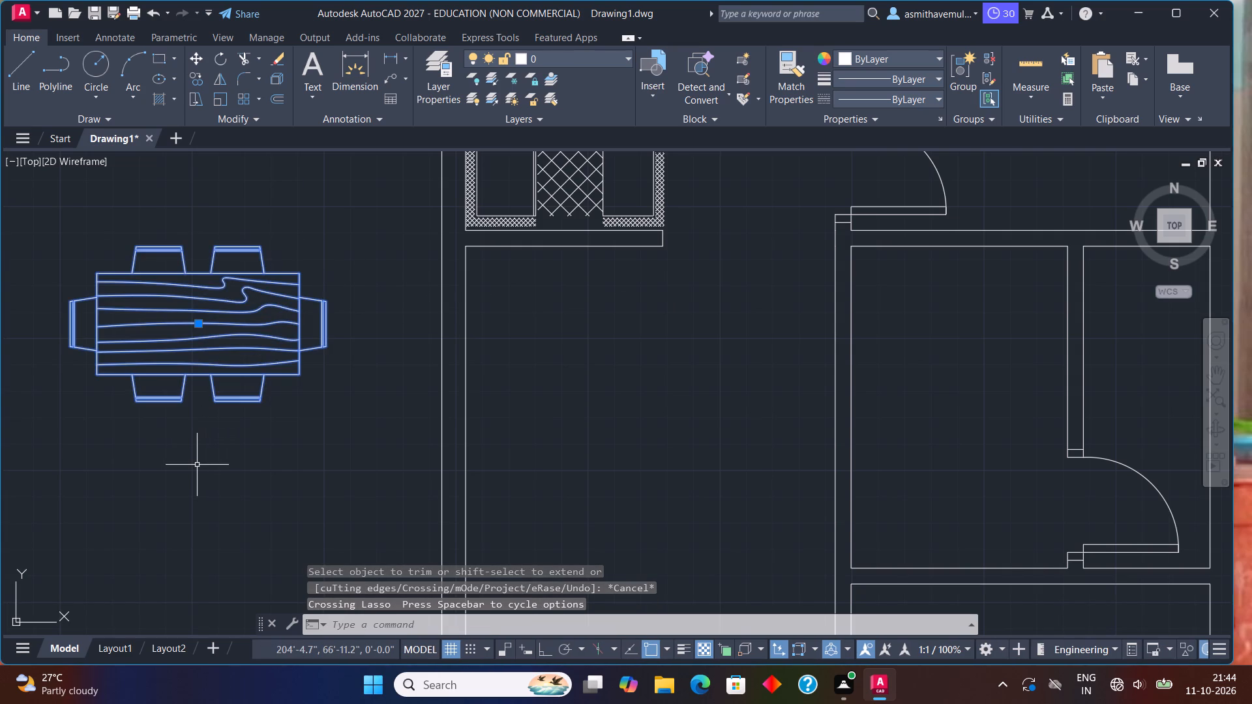
text(SCALE)
key(Return)
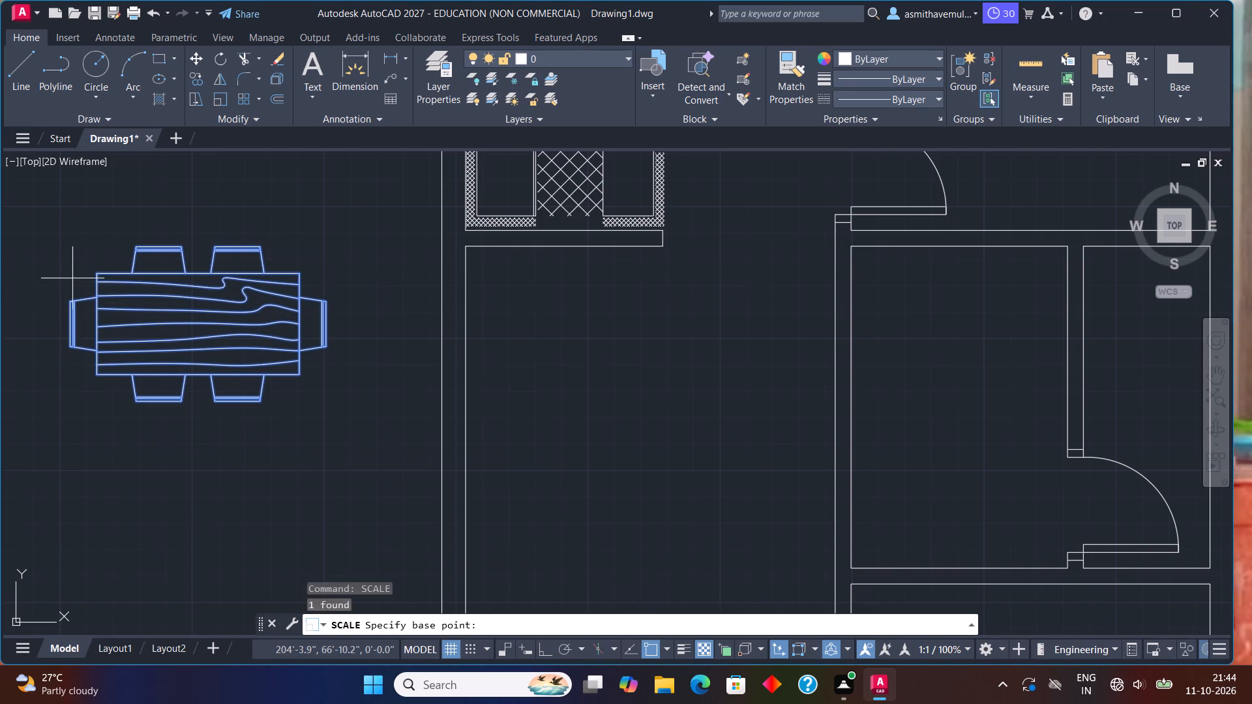
middle_drag(83, 276, 128, 327)
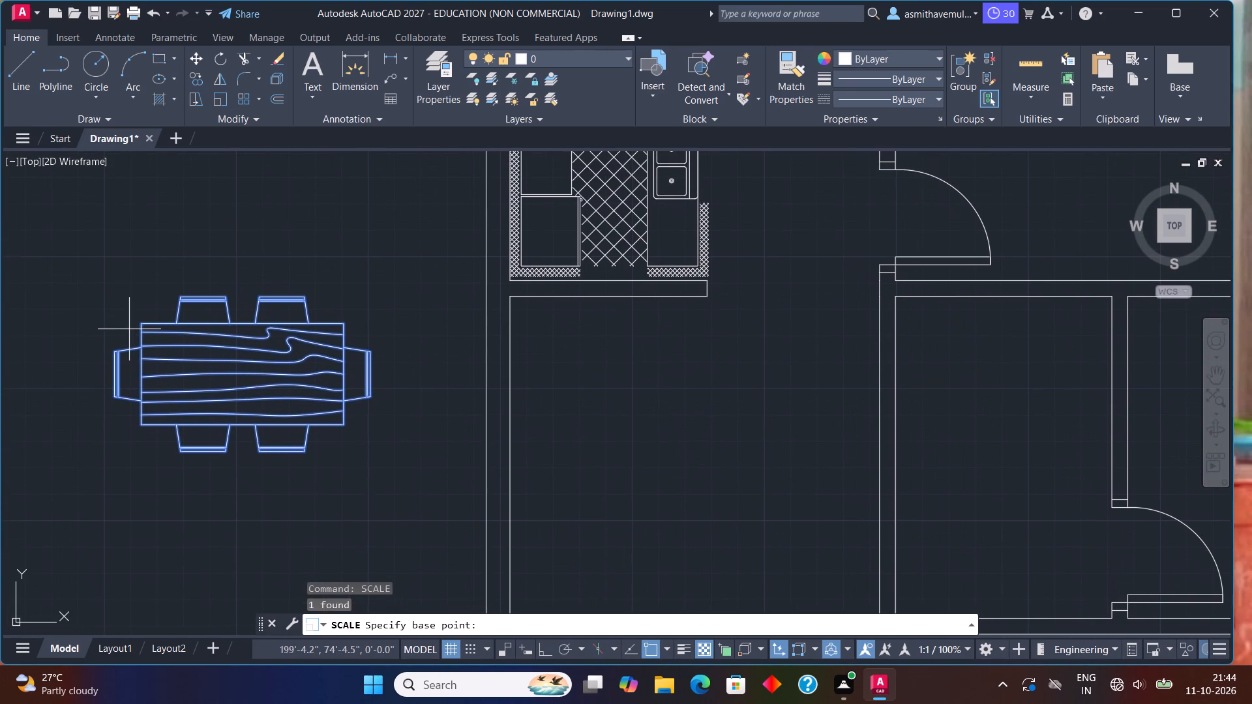
click(139, 323)
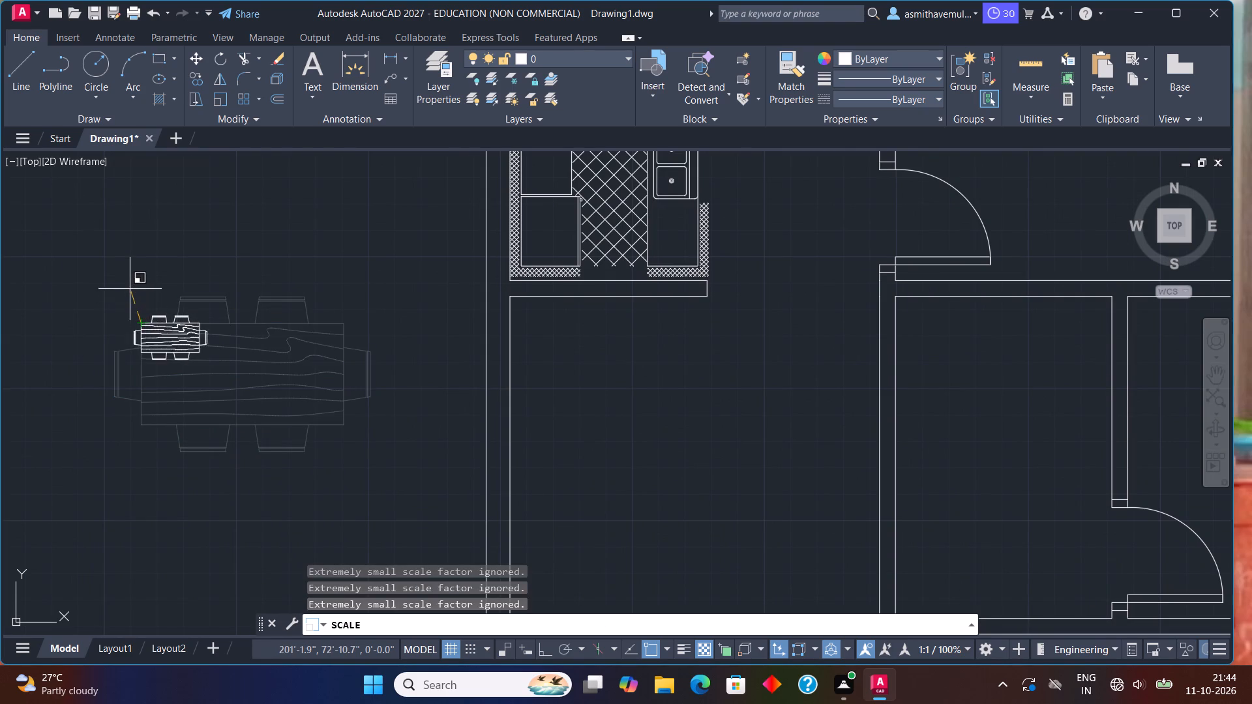
click(129, 263)
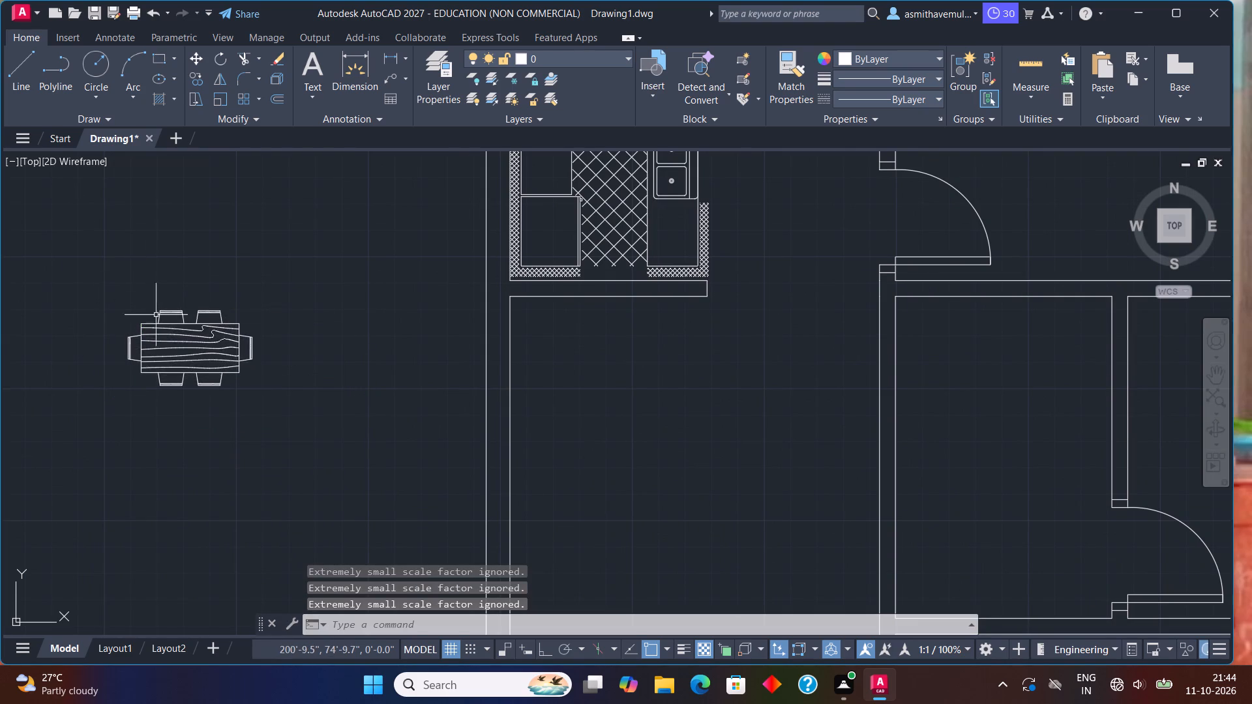
Move the reduced dining table block into the upper-left corner area of the large room, just below the kitchen partition.
click(173, 338)
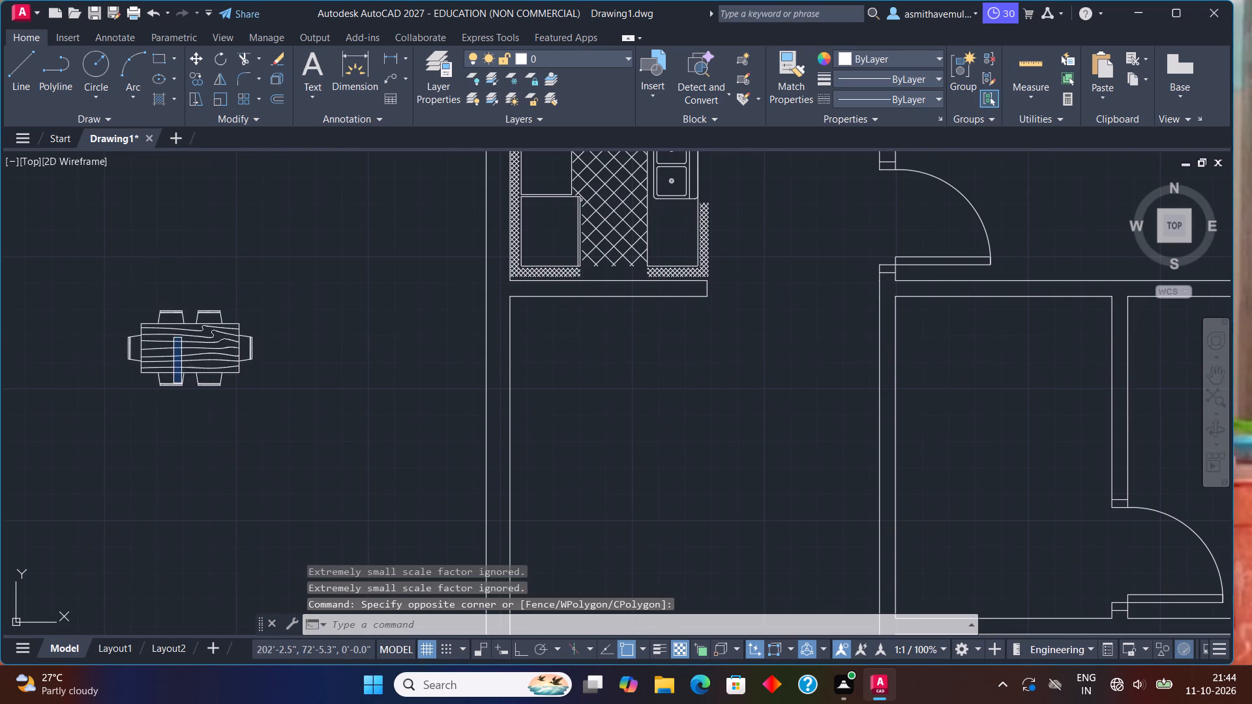
click(181, 383)
click(182, 350)
key(m)
key(Return)
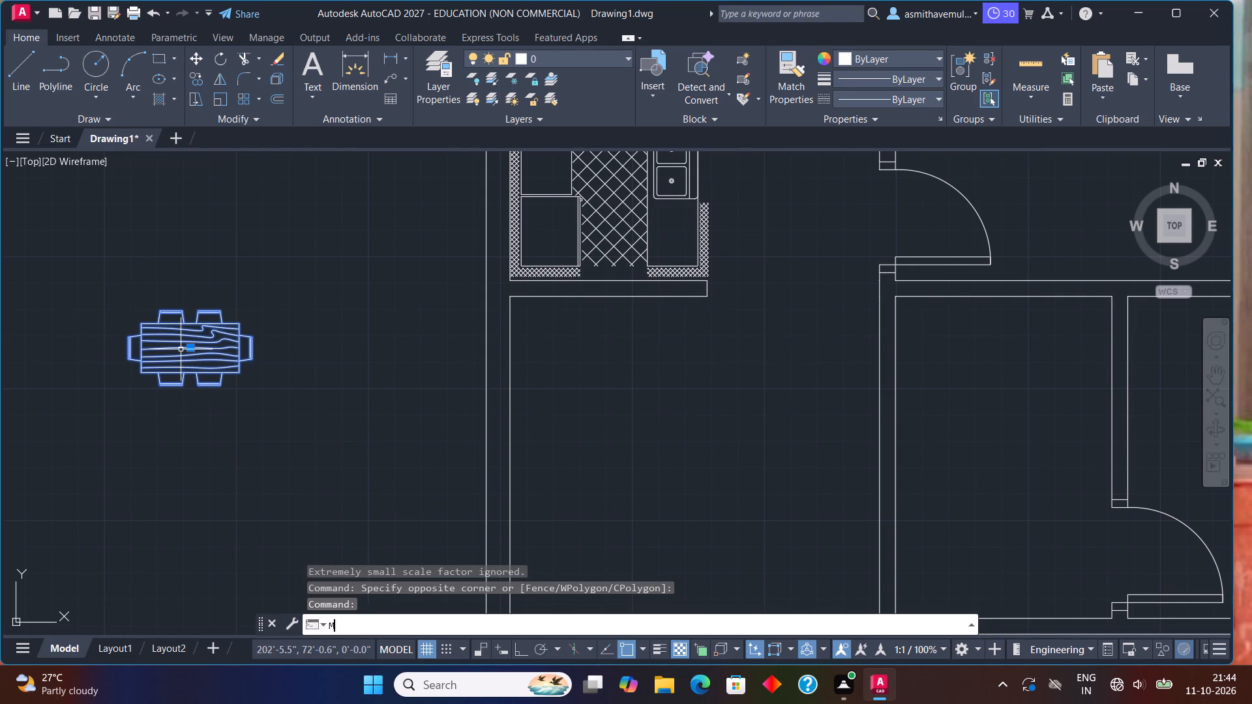
click(181, 349)
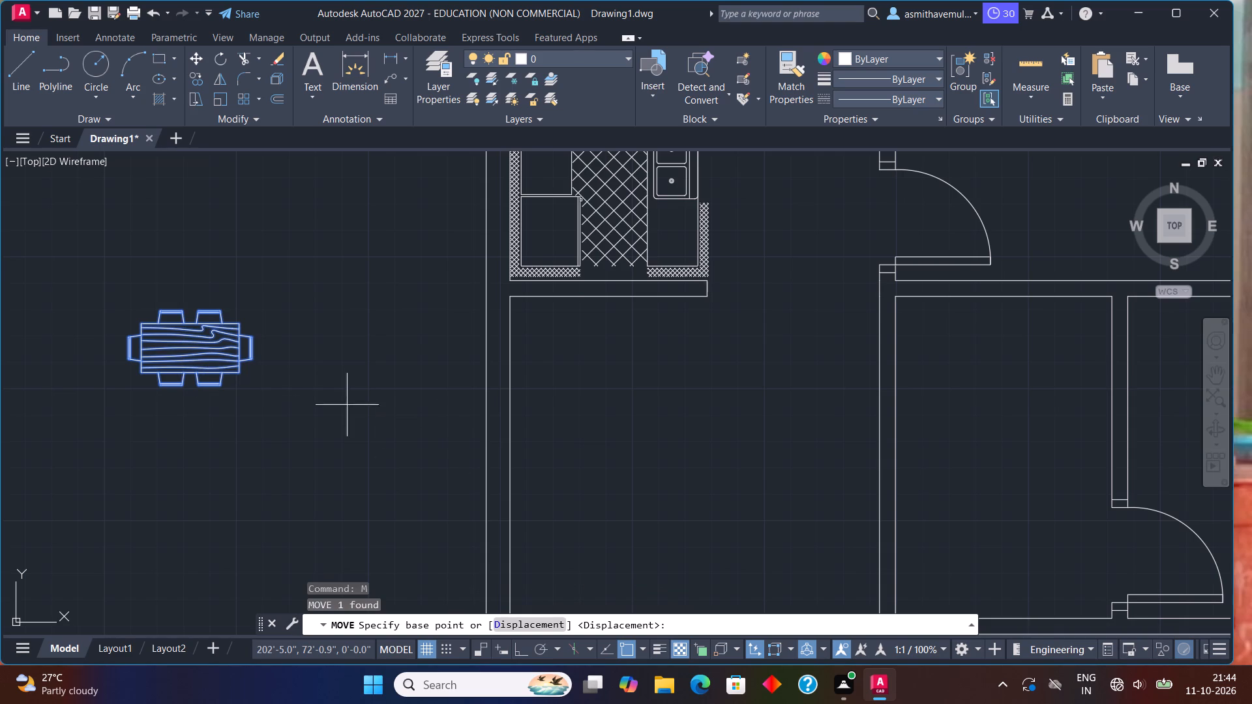
click(198, 345)
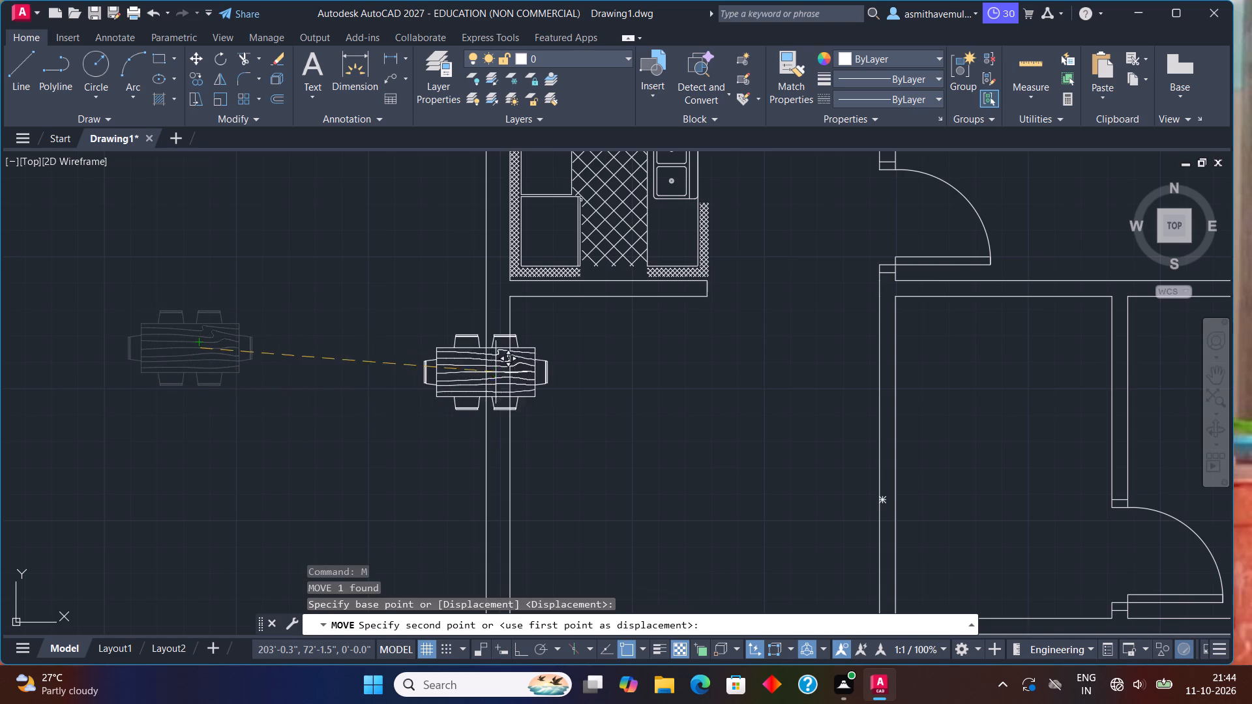
scroll(650, 352, up, 1)
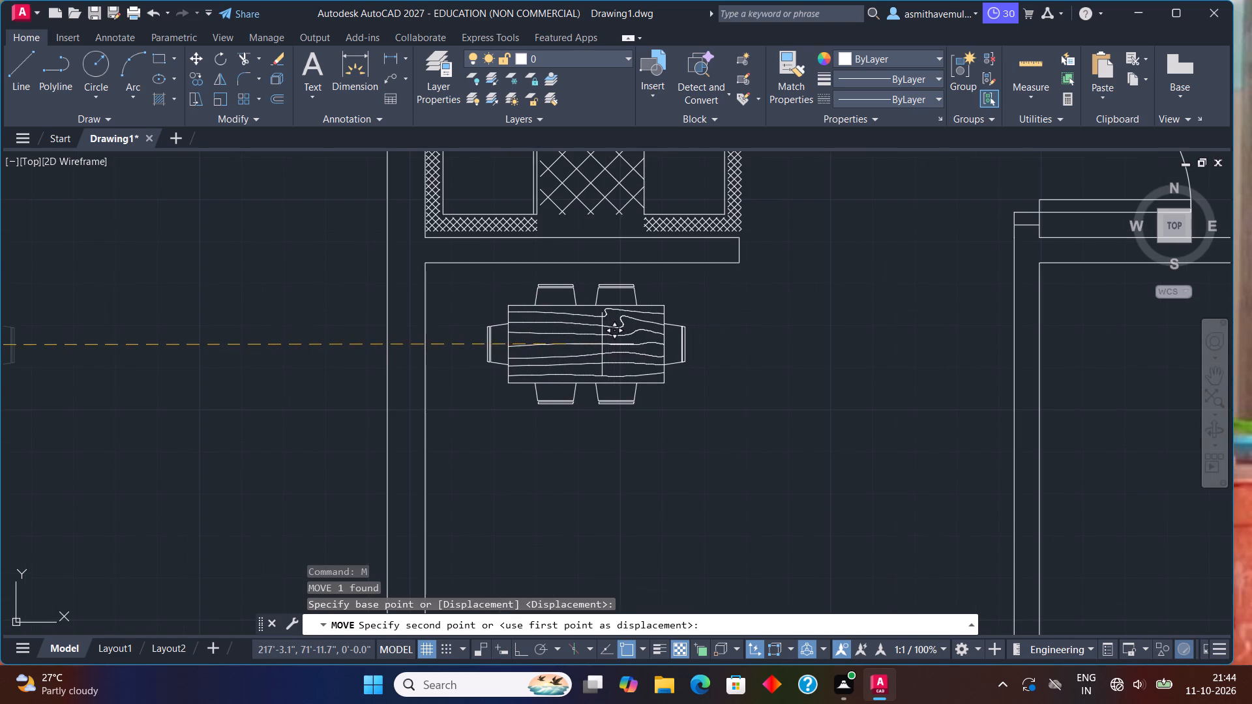
click(569, 344)
scroll(571, 380, down, 1)
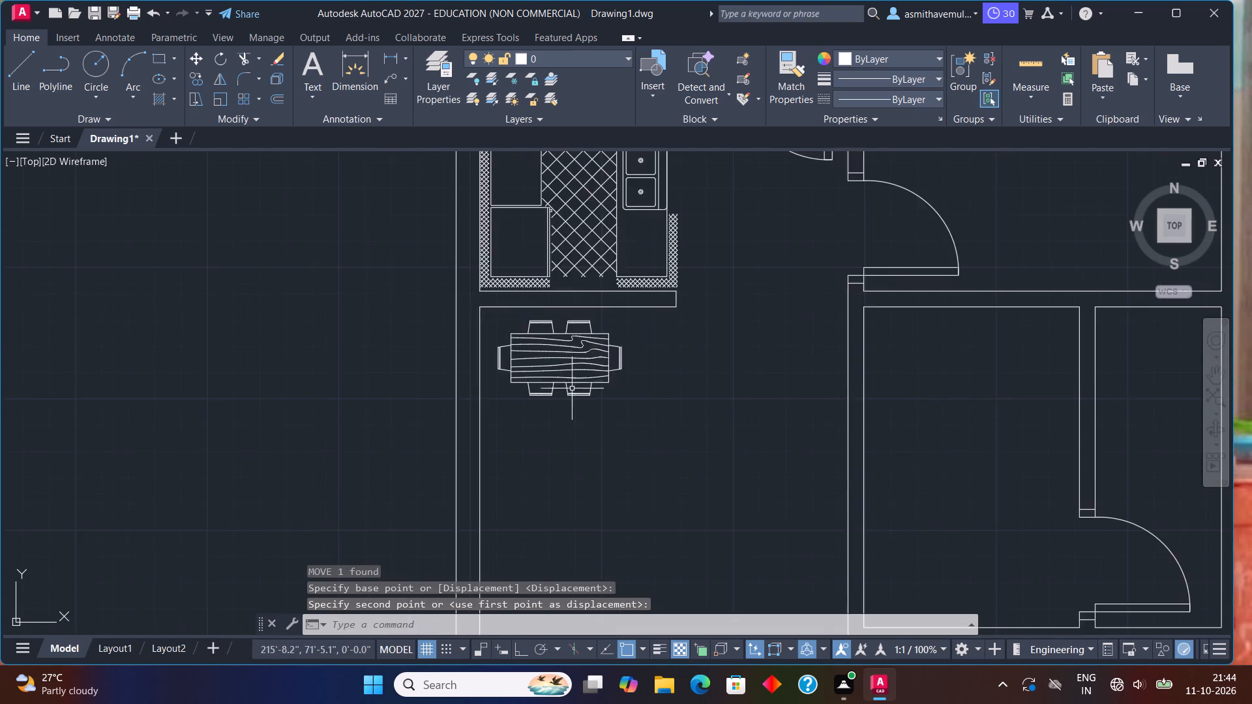
scroll(573, 391, down, 1)
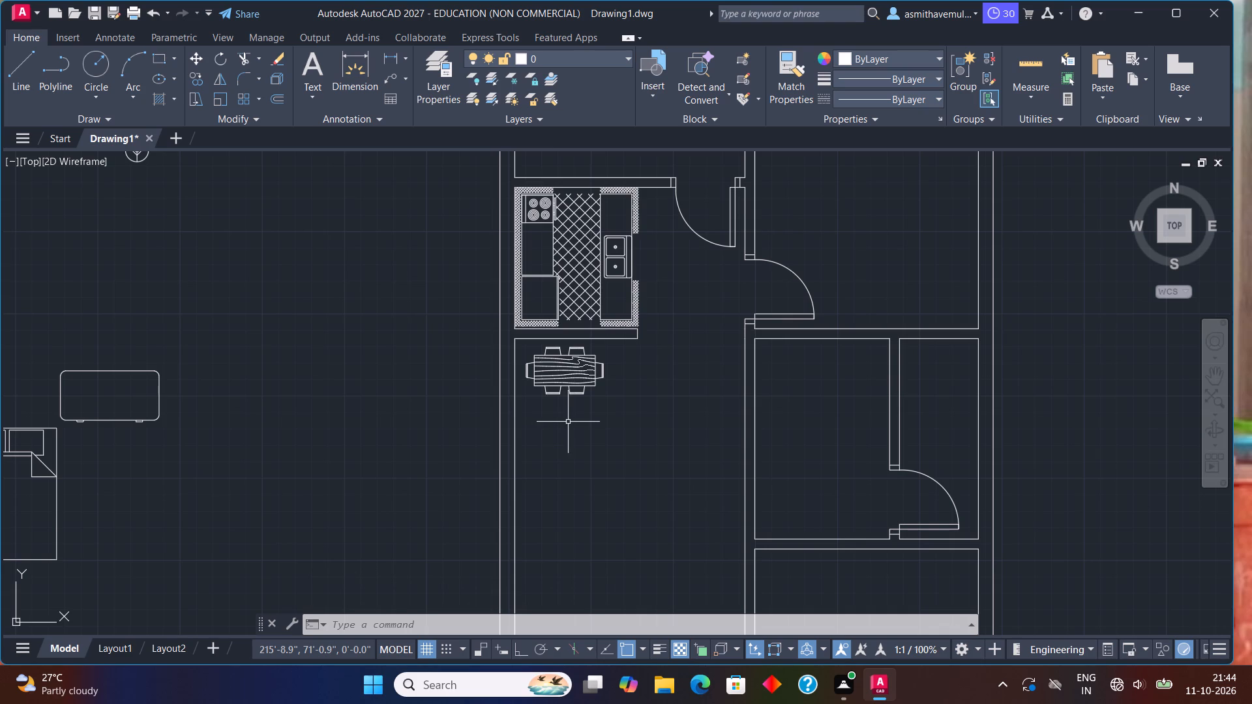
Scale the dining table block up to roughly one and a third times its size about the tabletop's upper-left corner.
click(571, 374)
text(SCALE)
key(Return)
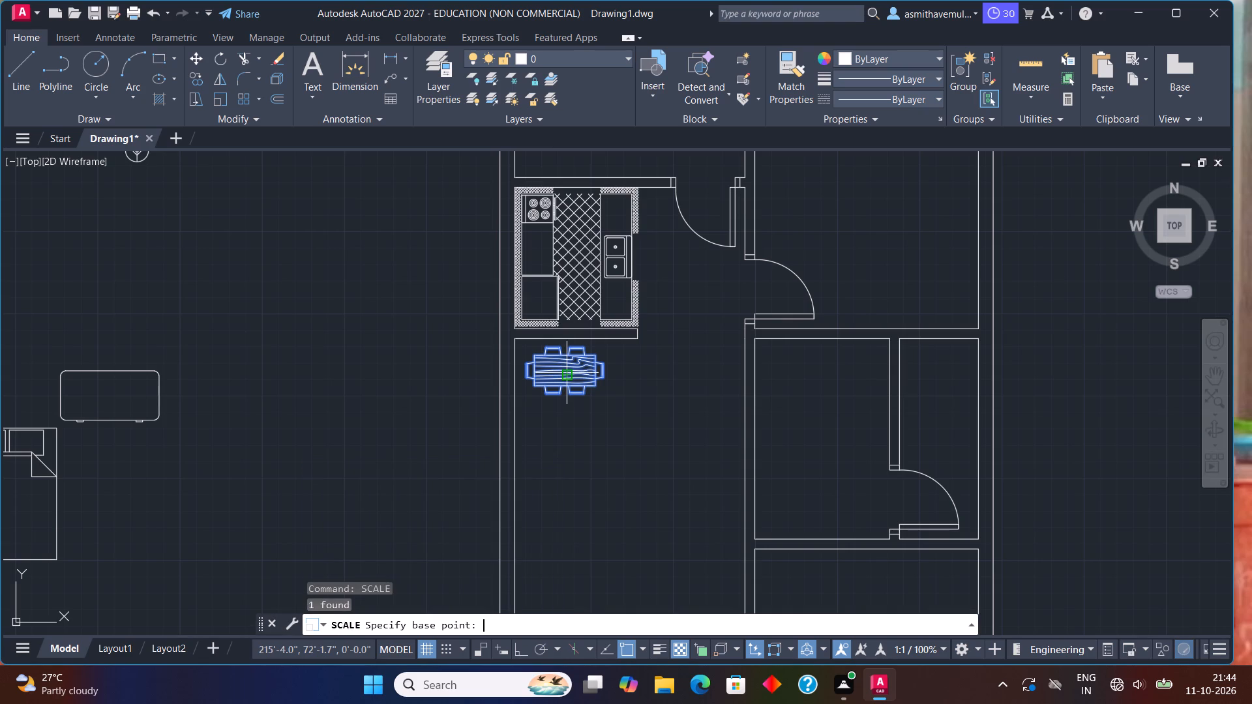
click(538, 355)
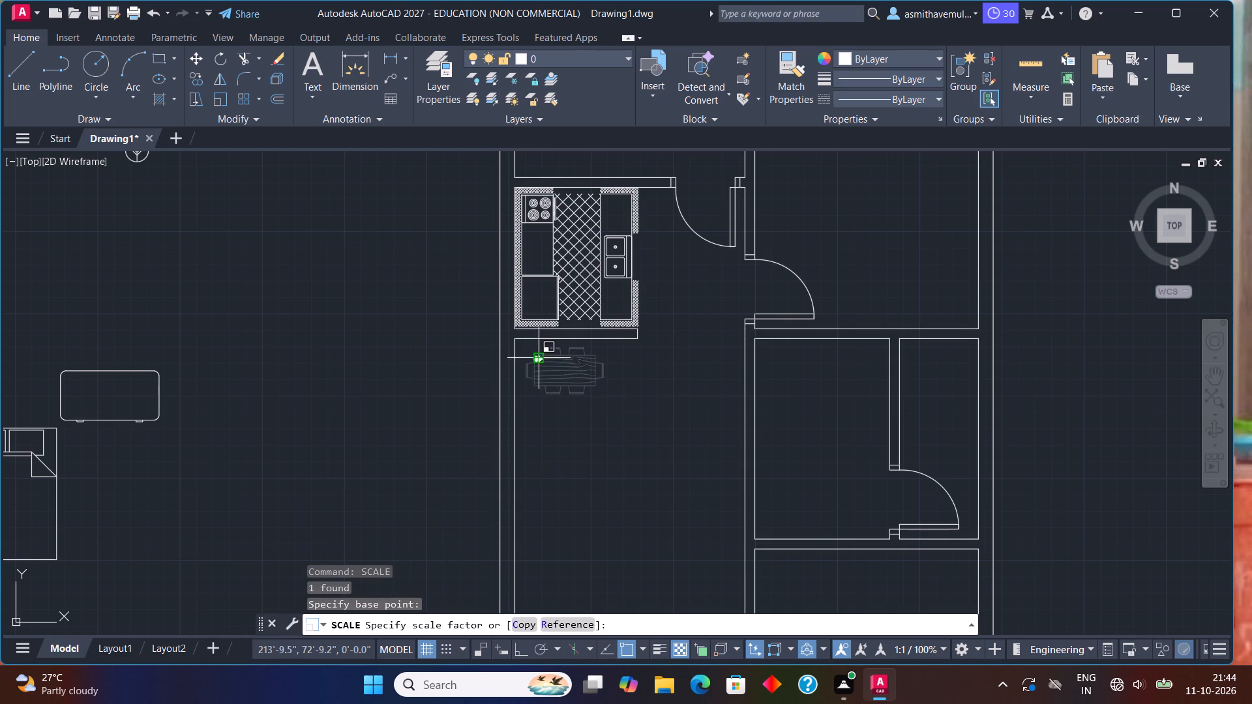
click(508, 311)
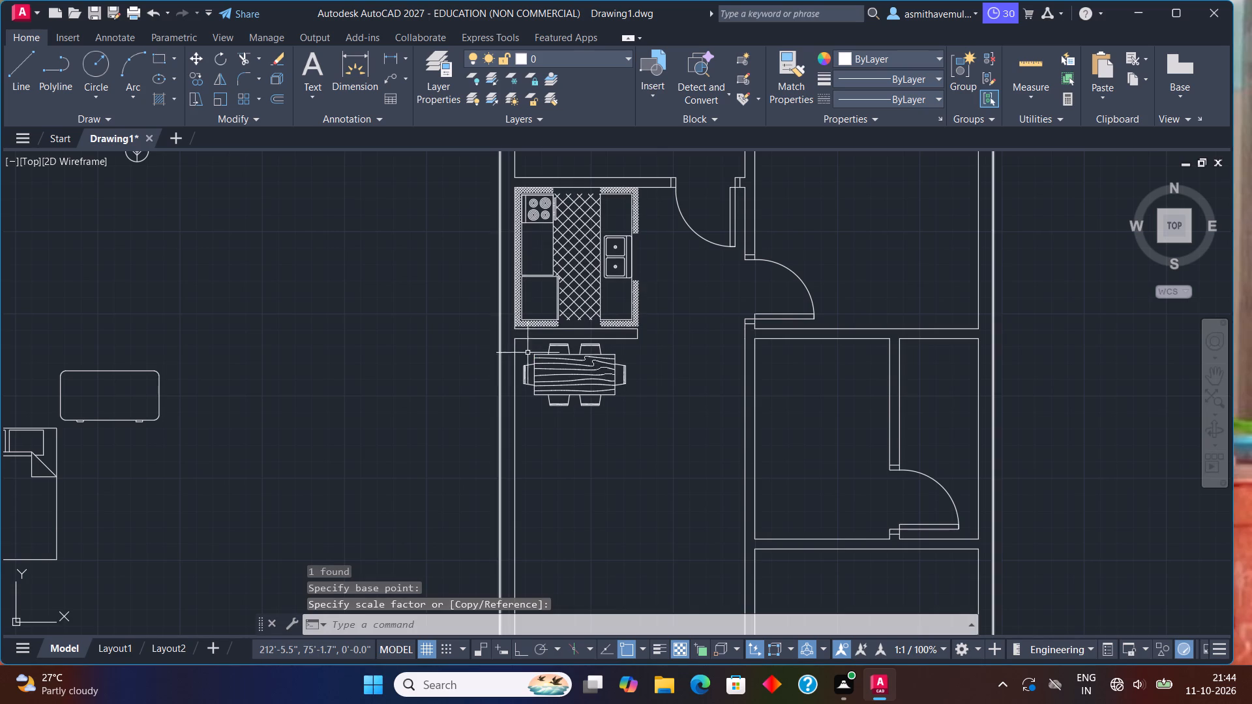
Move the dining table block slightly down and to the right, away from the kitchen partition and outer wall.
scroll(1081, 402, down, 1)
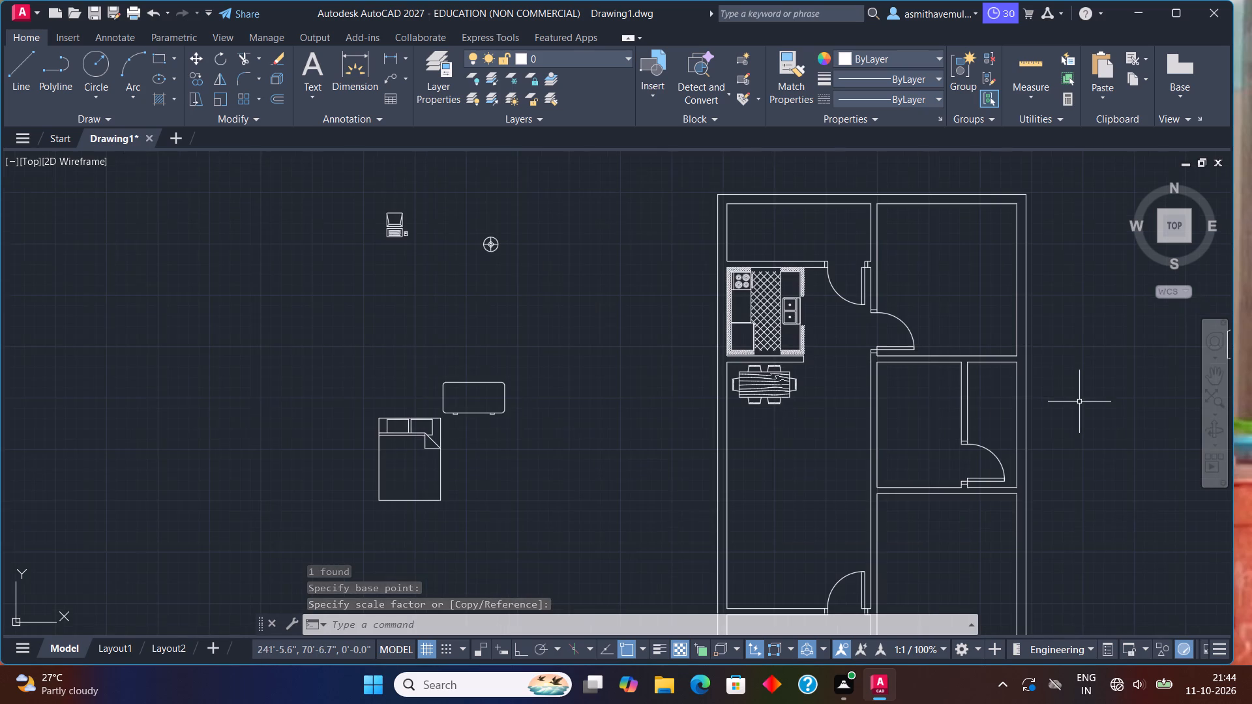
middle_drag(936, 393, 936, 368)
scroll(719, 319, up, 1)
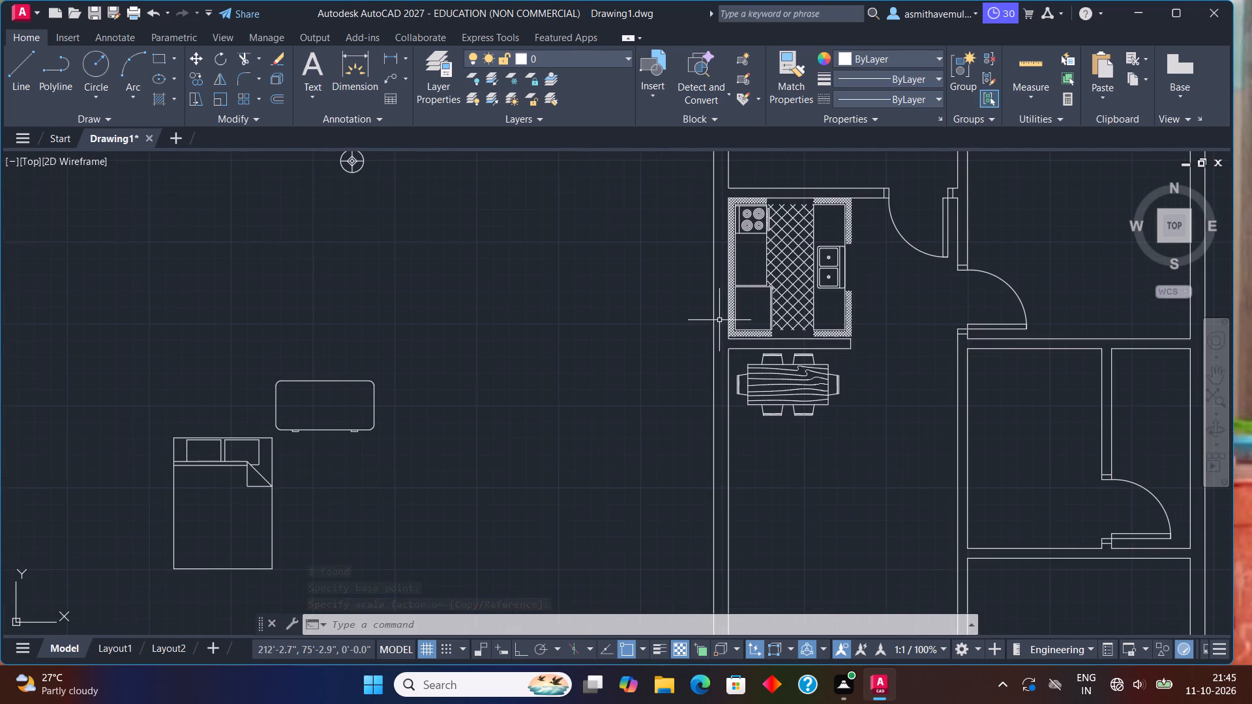
middle_drag(760, 420, 550, 353)
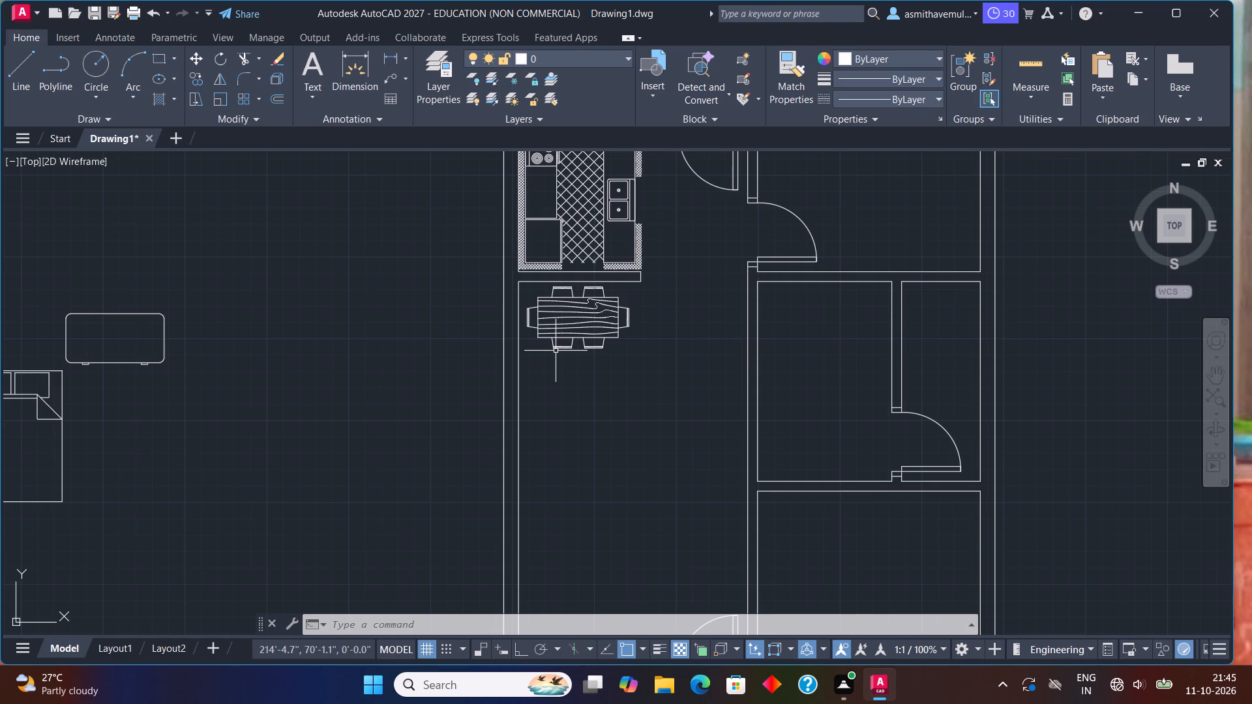
click(607, 307)
key(m)
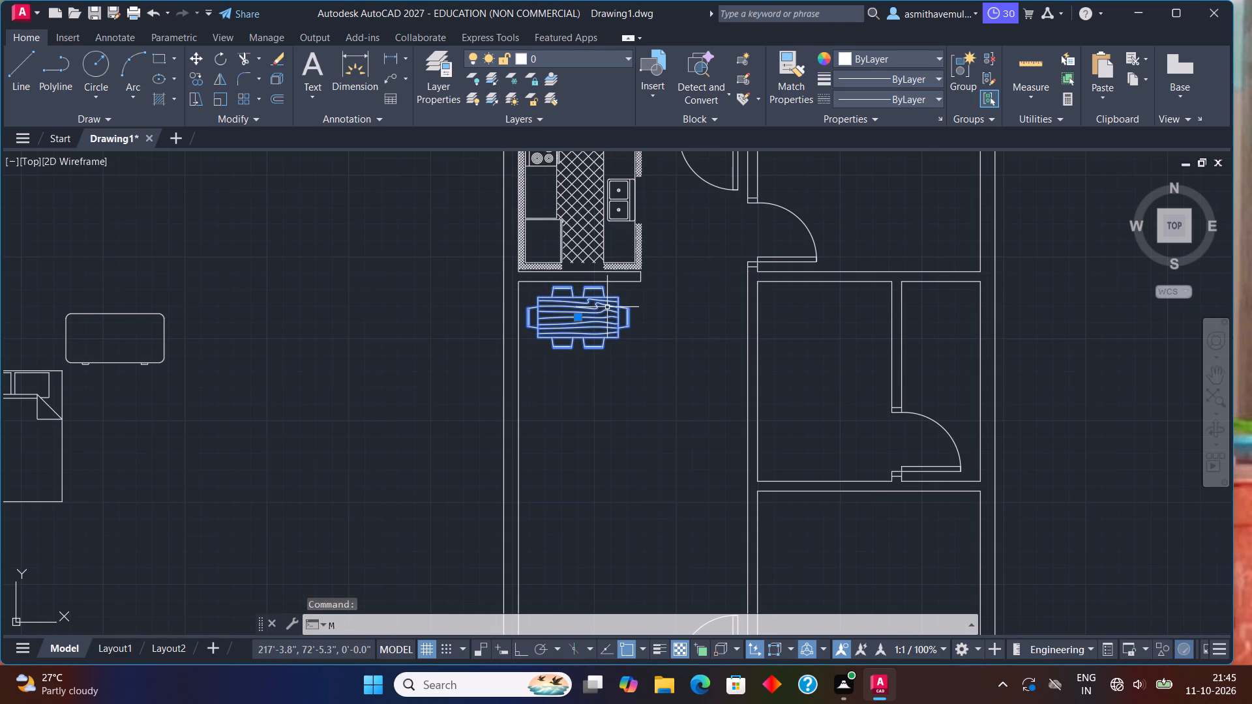
key(Return)
click(582, 328)
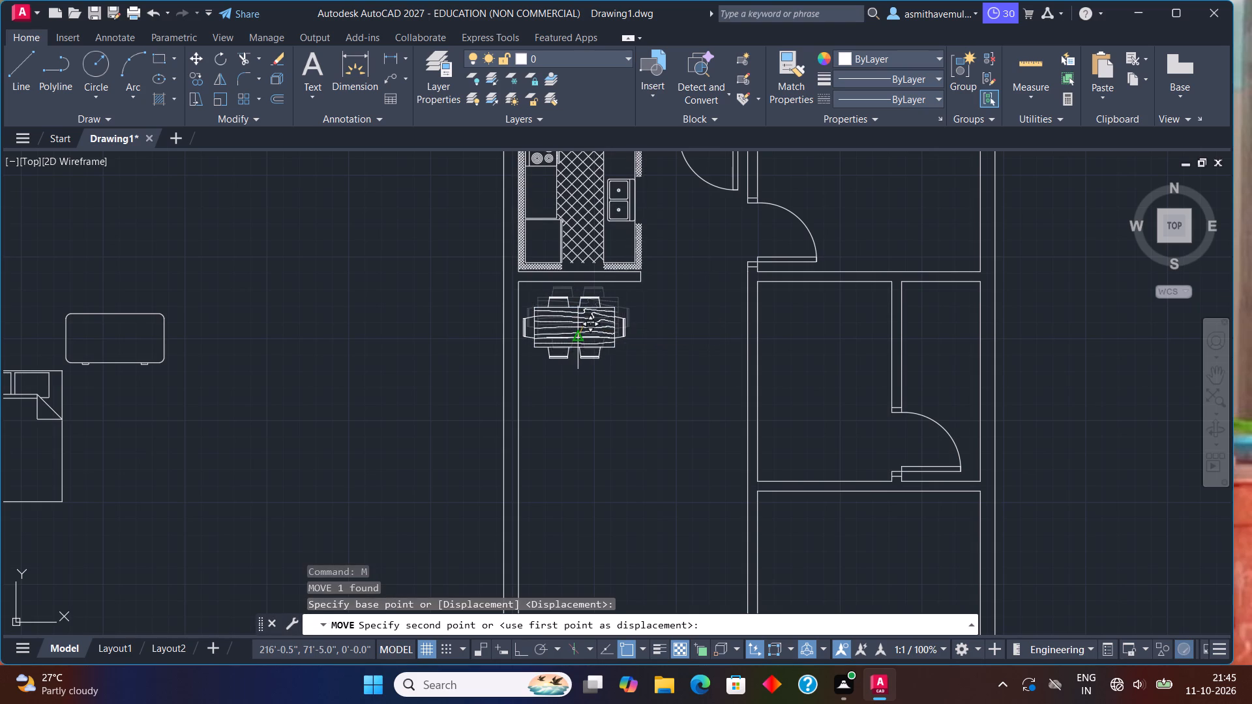
click(592, 341)
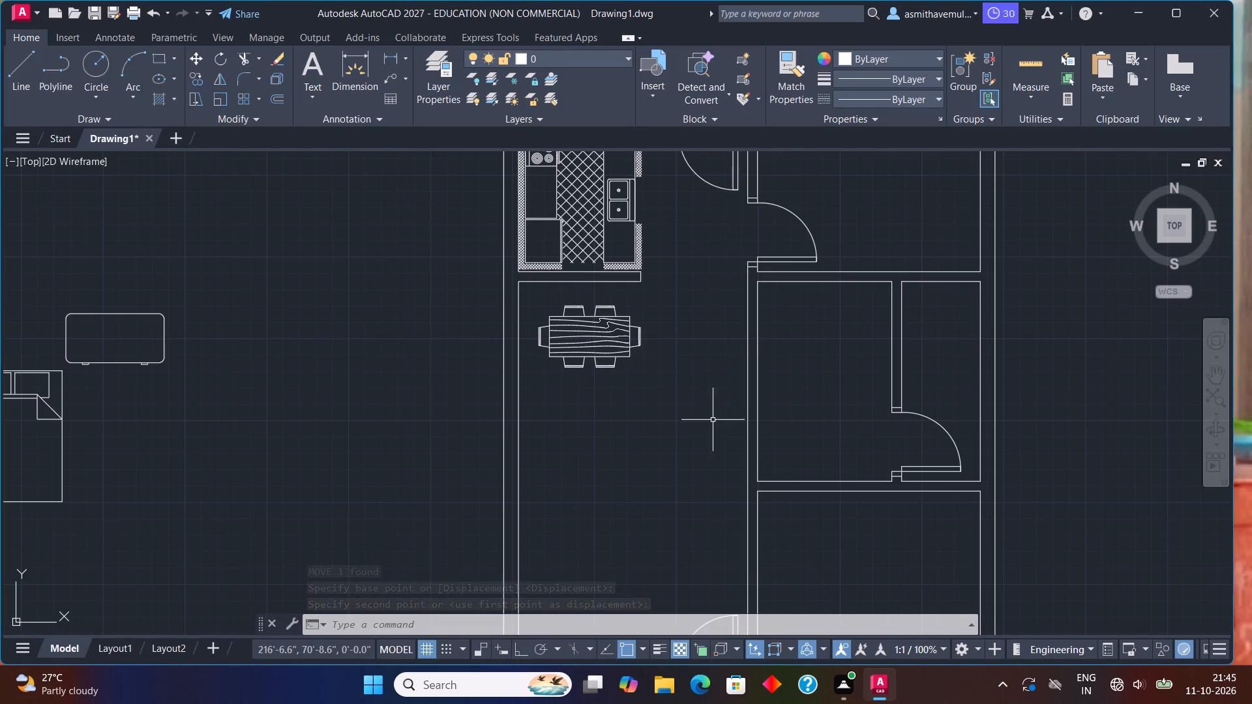
Insert the rectangular wood table block from DesignCenter's Home - Space Planner.dwg in the empty area right of the floor plan and sofas.
scroll(719, 418, down, 1)
middle_drag(1035, 480, 705, 400)
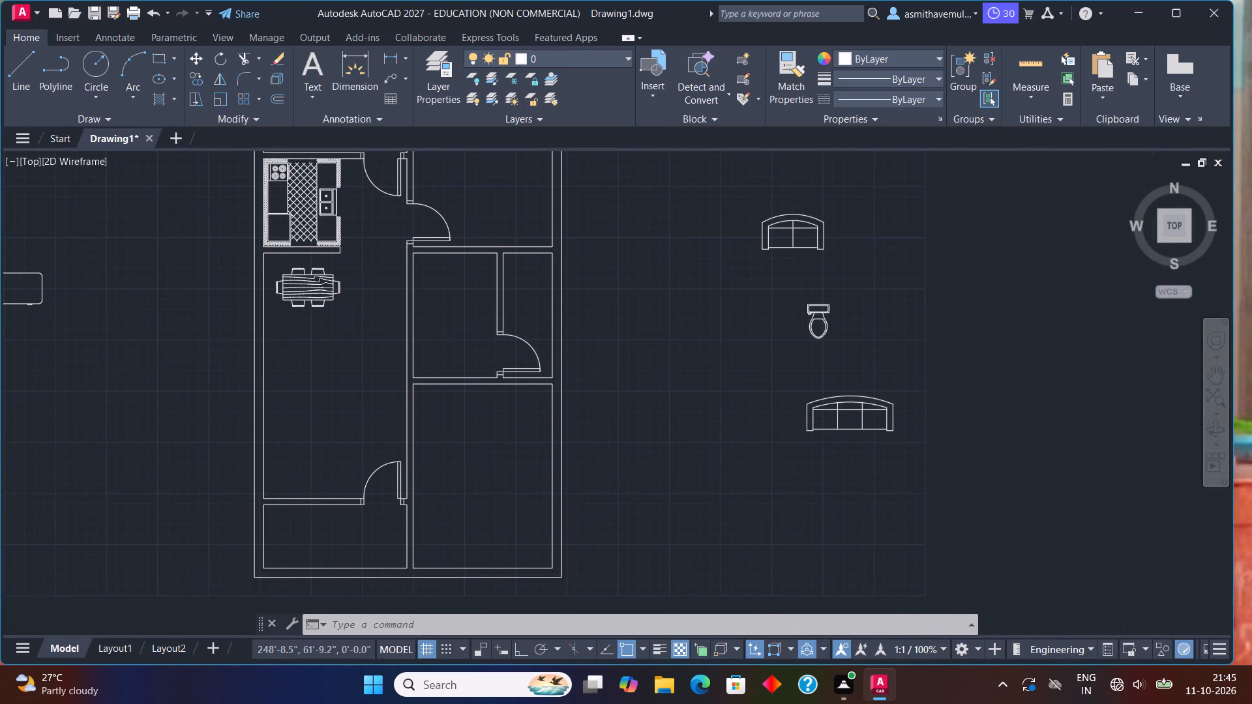
scroll(705, 400, down, 1)
middle_drag(696, 386, 751, 449)
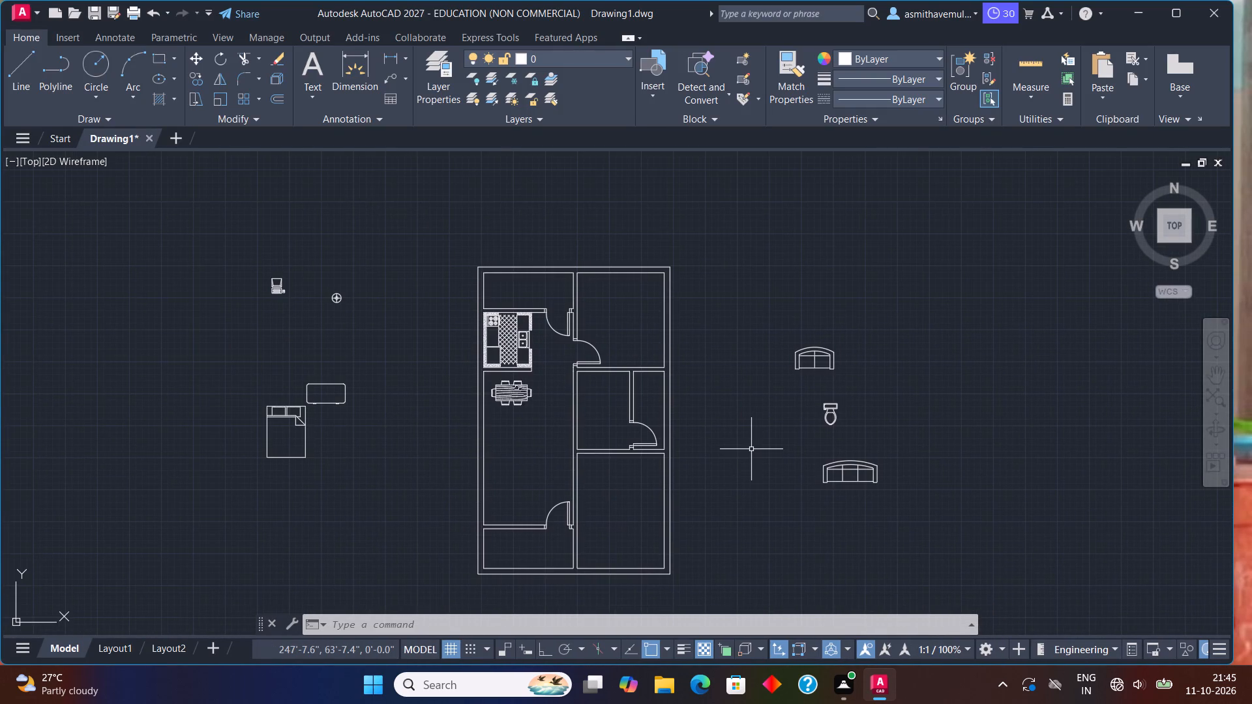
key(ctrl+2)
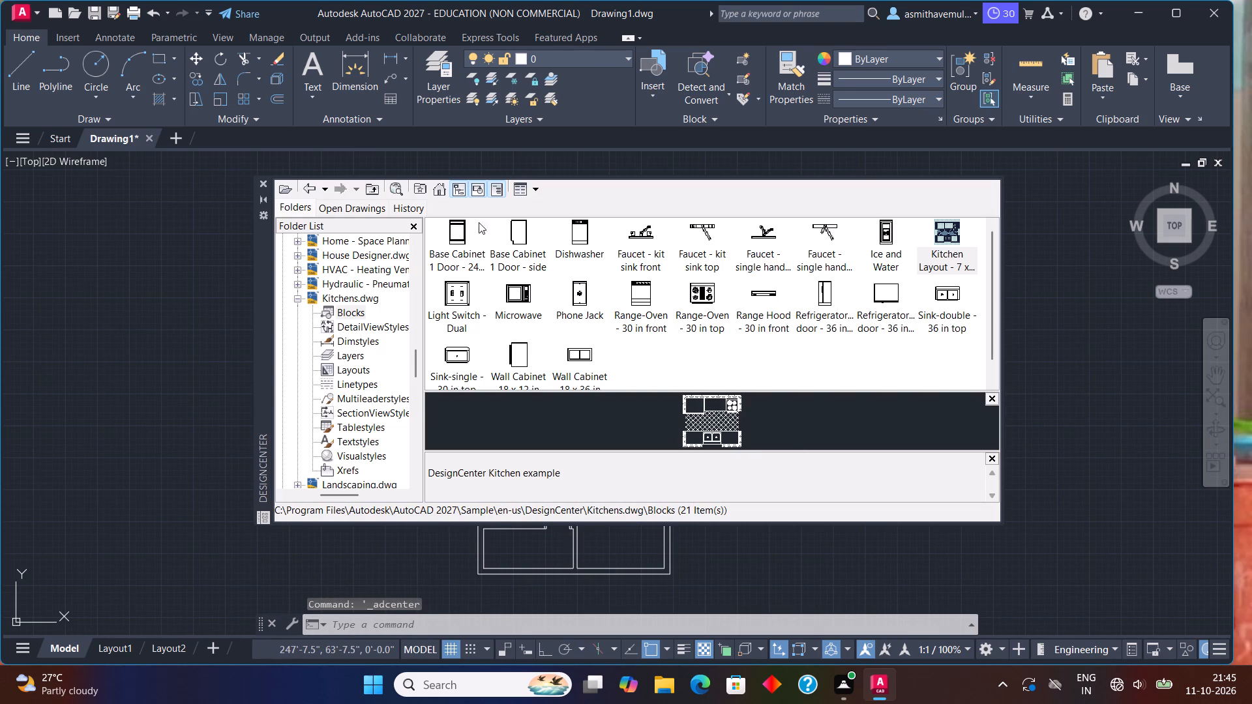
click(435, 188)
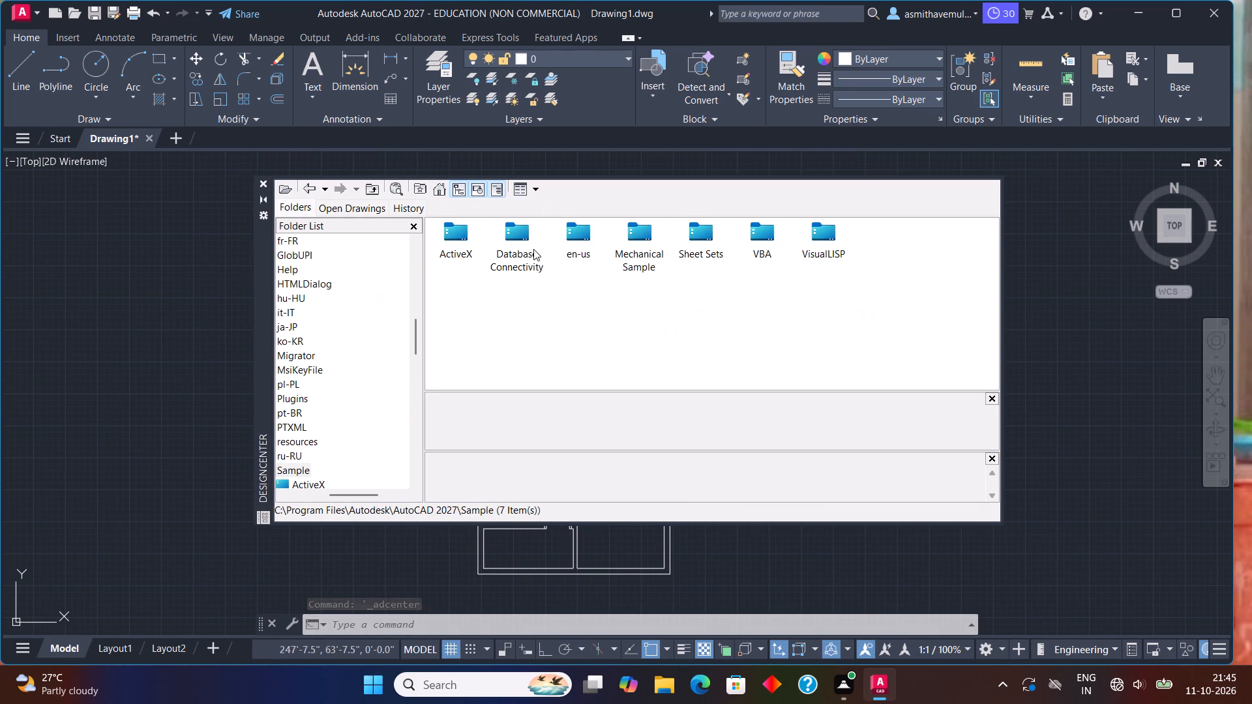
double_click(573, 237)
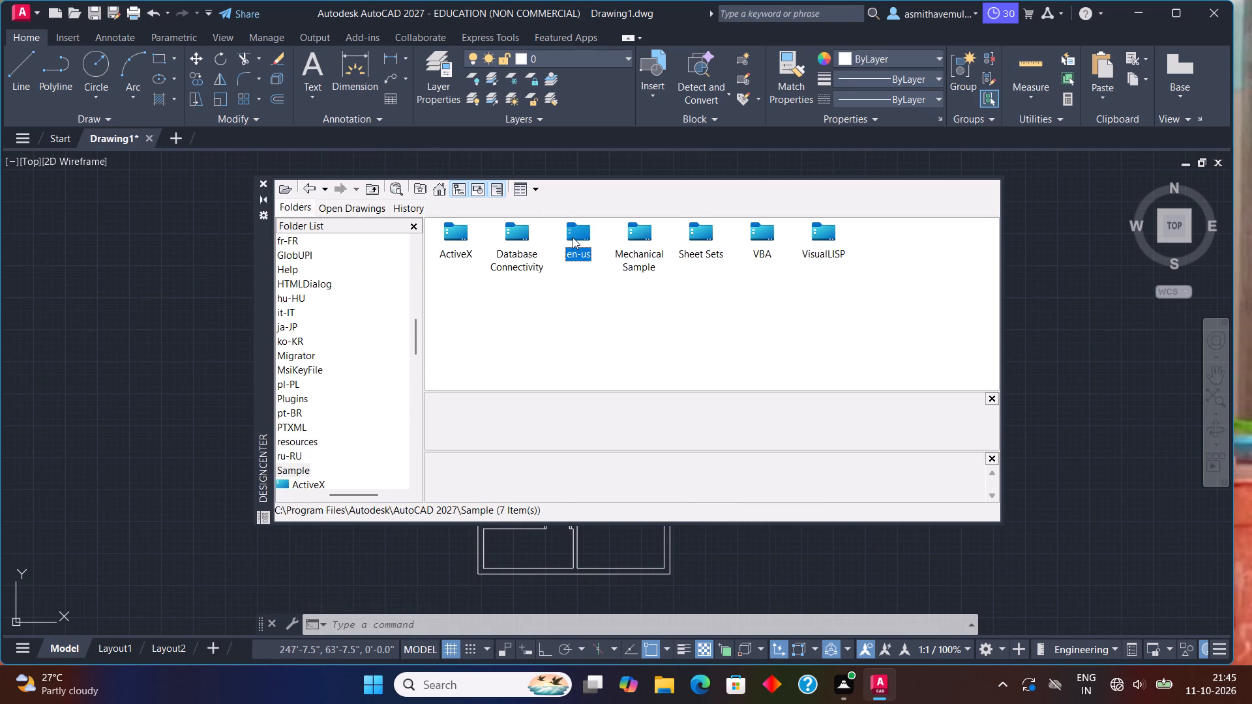
double_click(442, 237)
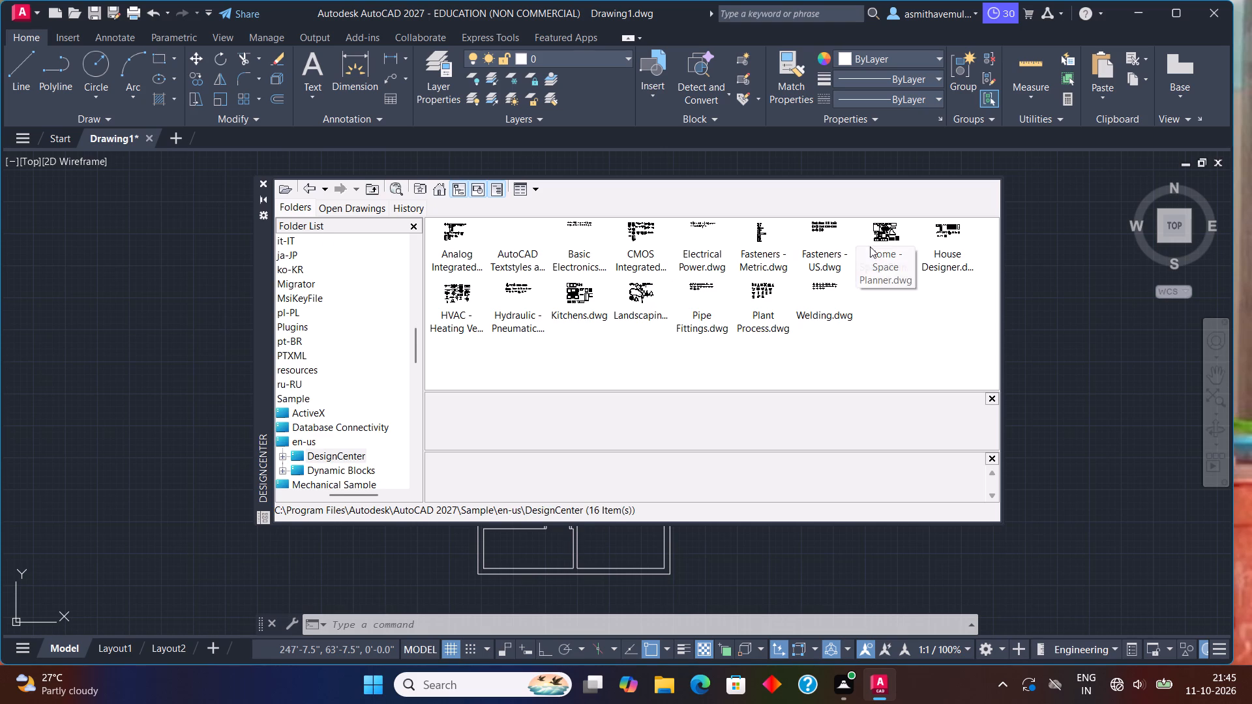
double_click(873, 242)
double_click(466, 227)
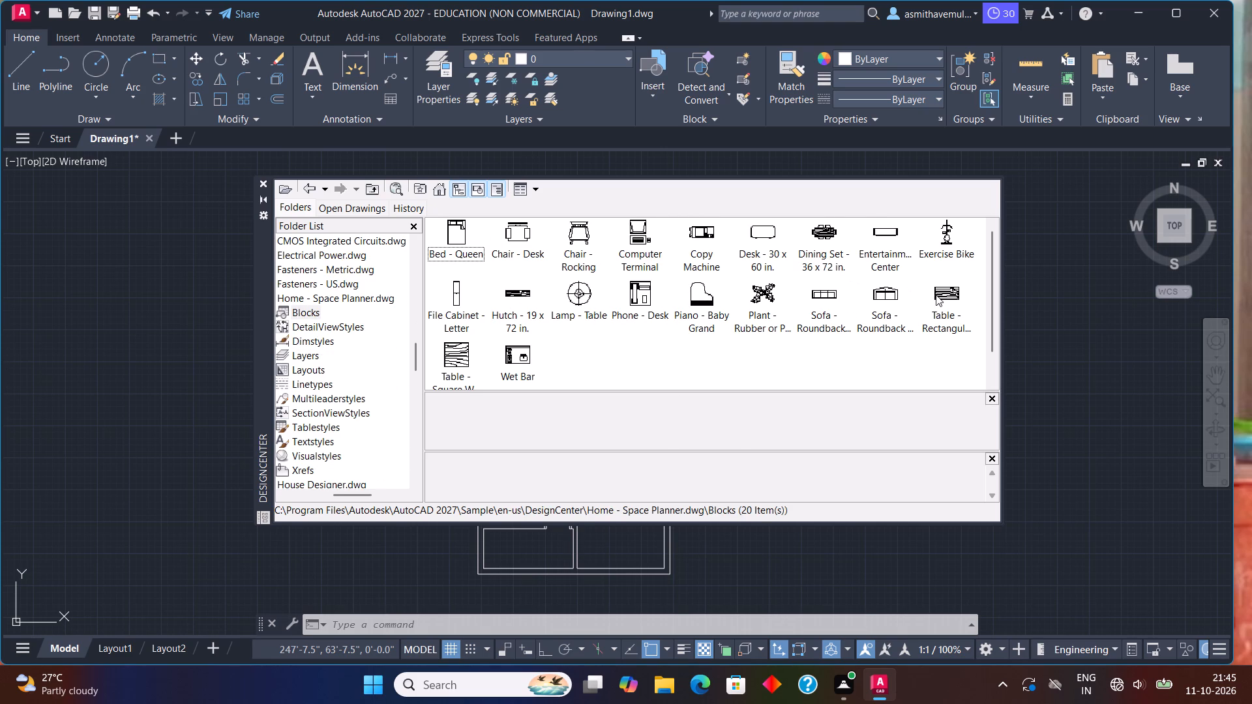
drag(939, 294, 1039, 392)
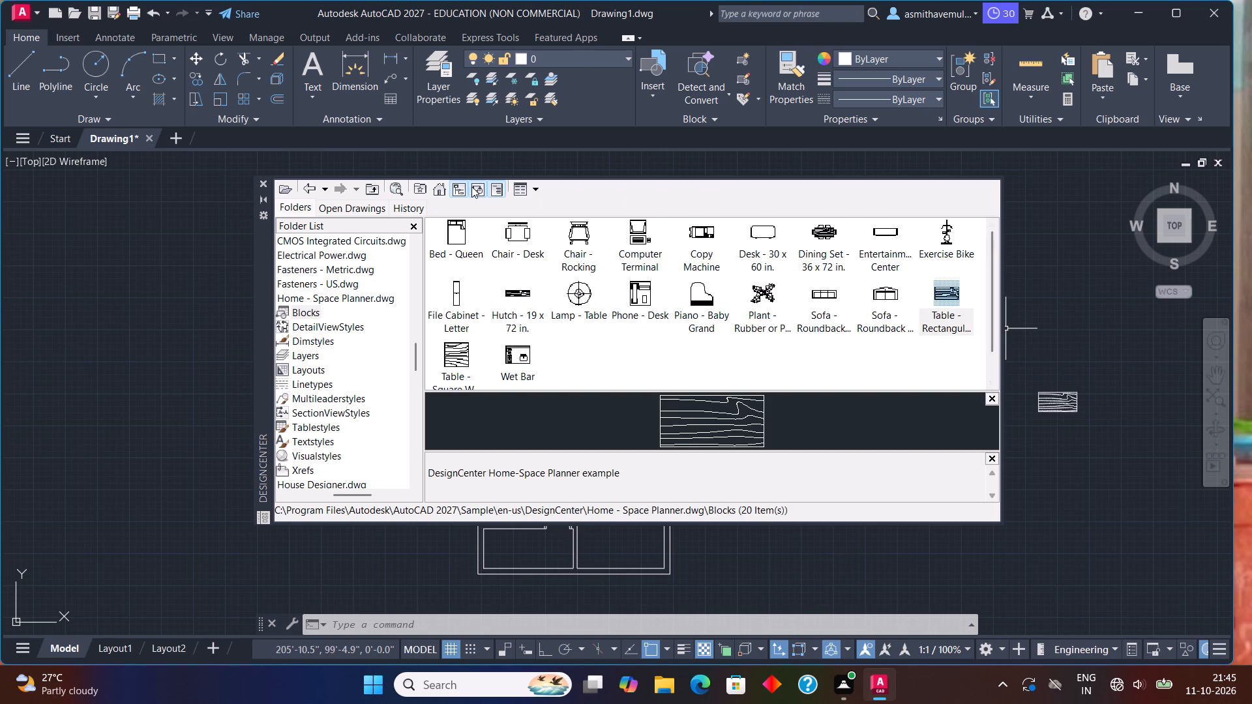
click(261, 182)
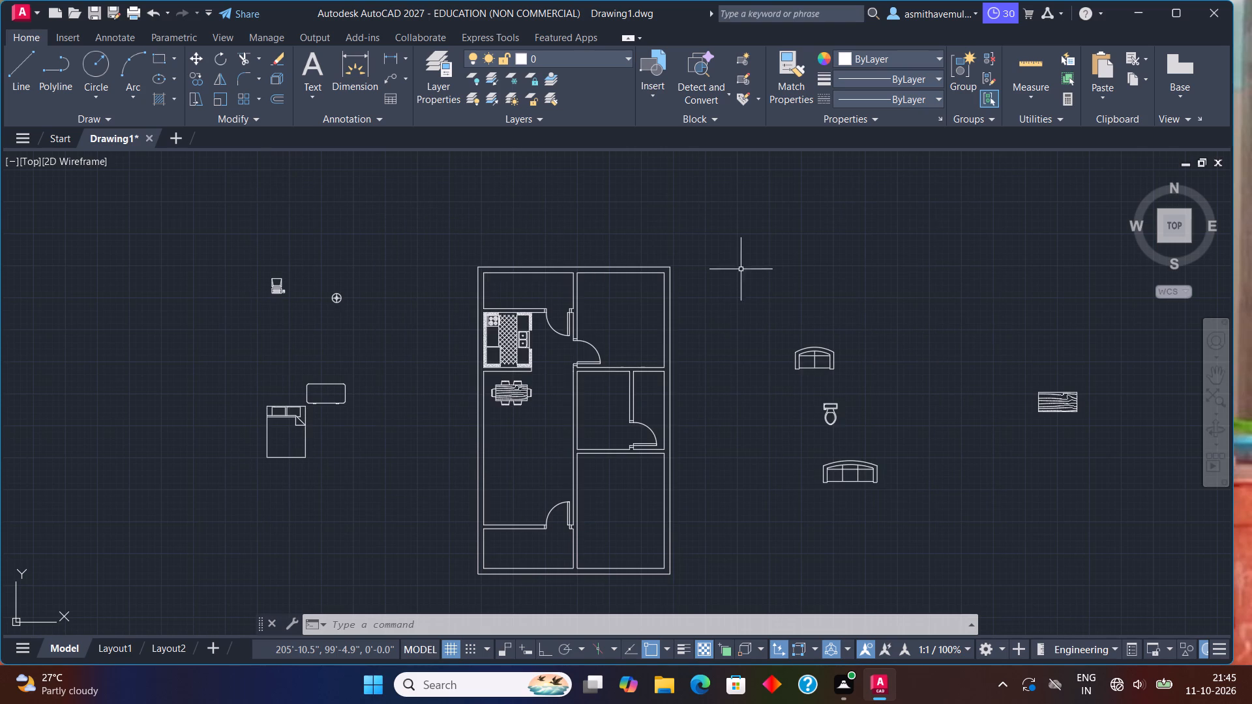
Move the rectangular wood table block into the lower half of the large room, below the dining table.
click(1045, 411)
key(m)
key(Return)
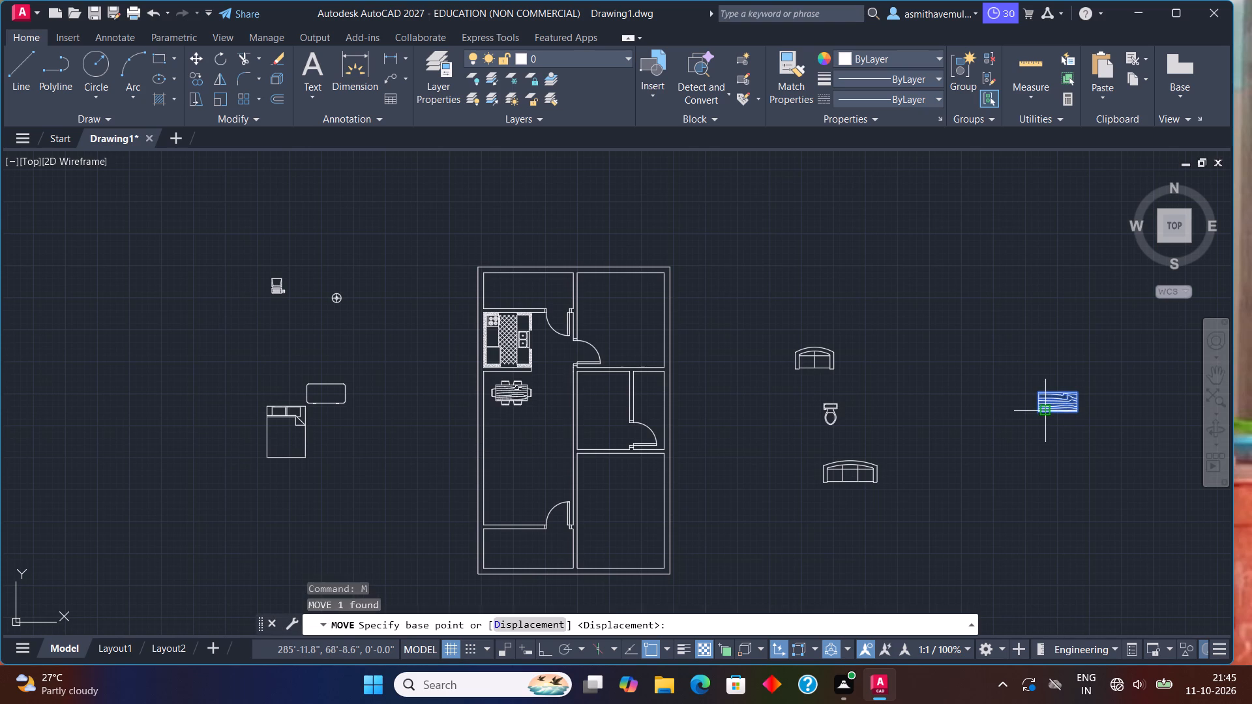
click(1046, 407)
scroll(544, 476, up, 1)
middle_drag(543, 471, 589, 426)
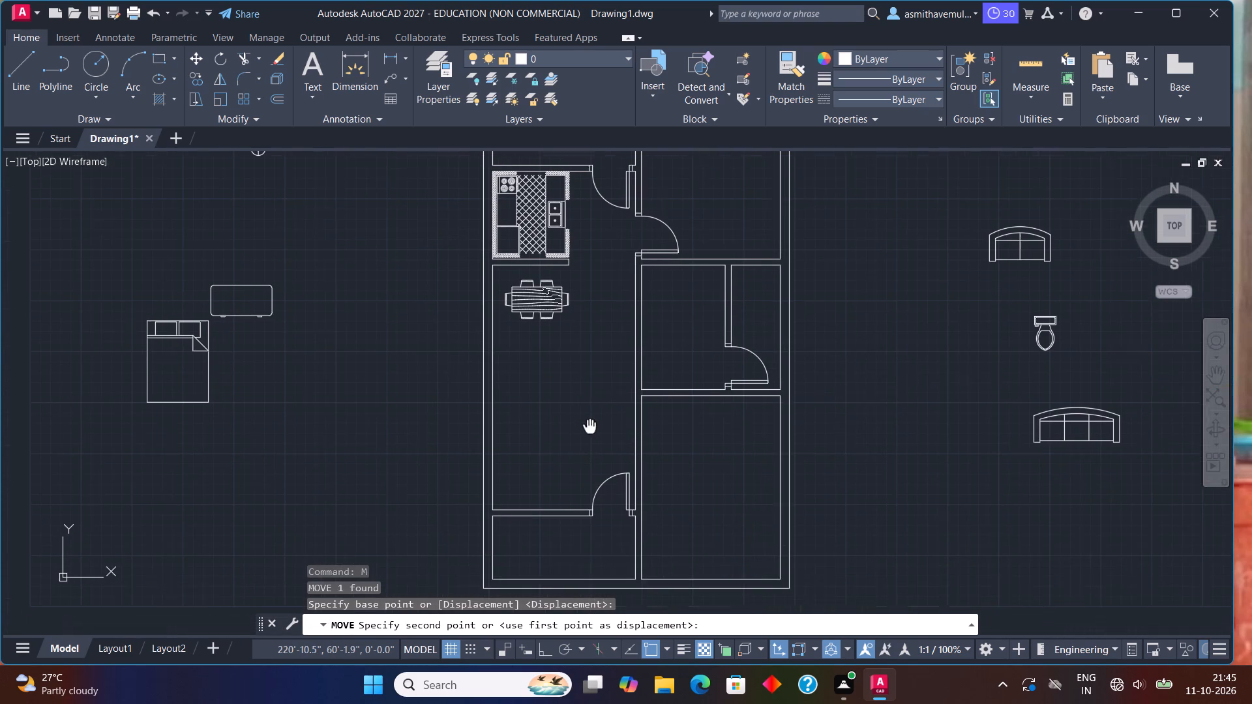
middle_drag(589, 426, 590, 426)
scroll(508, 432, up, 2)
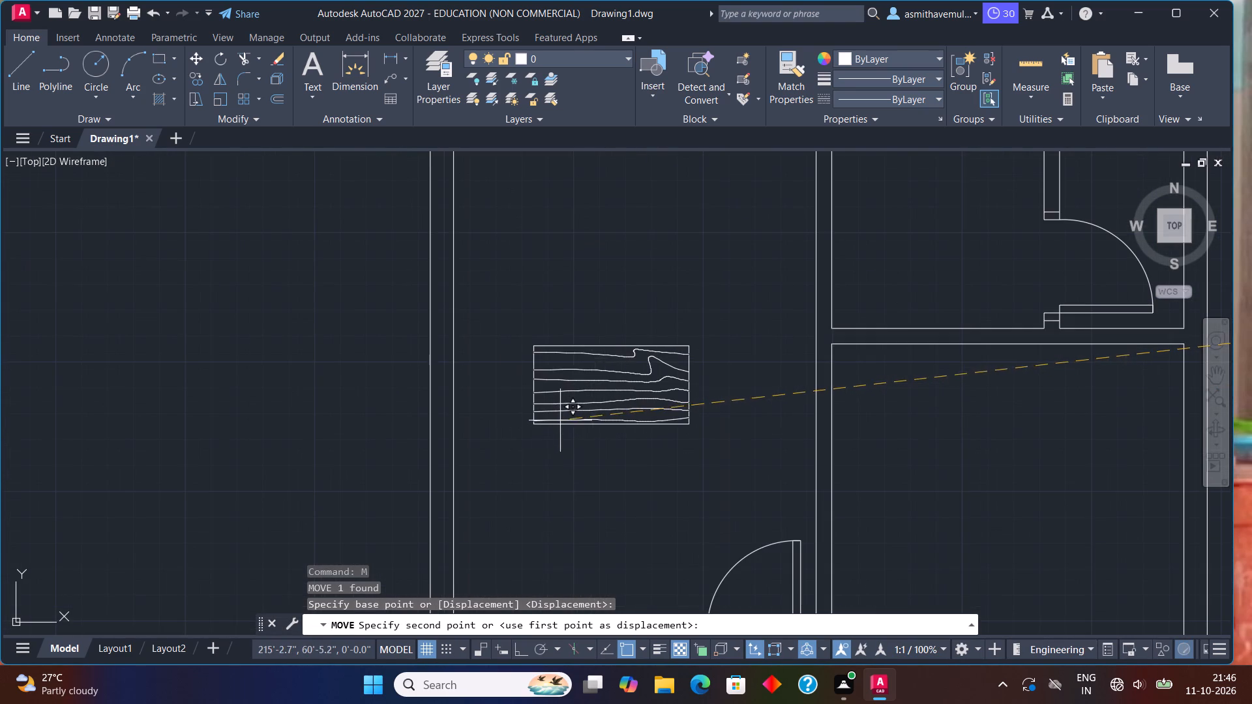
click(566, 419)
Rotate the wood table block 90° counterclockwise about its upper-right corner so it stands vertically, with Ortho on.
drag(660, 320, 631, 426)
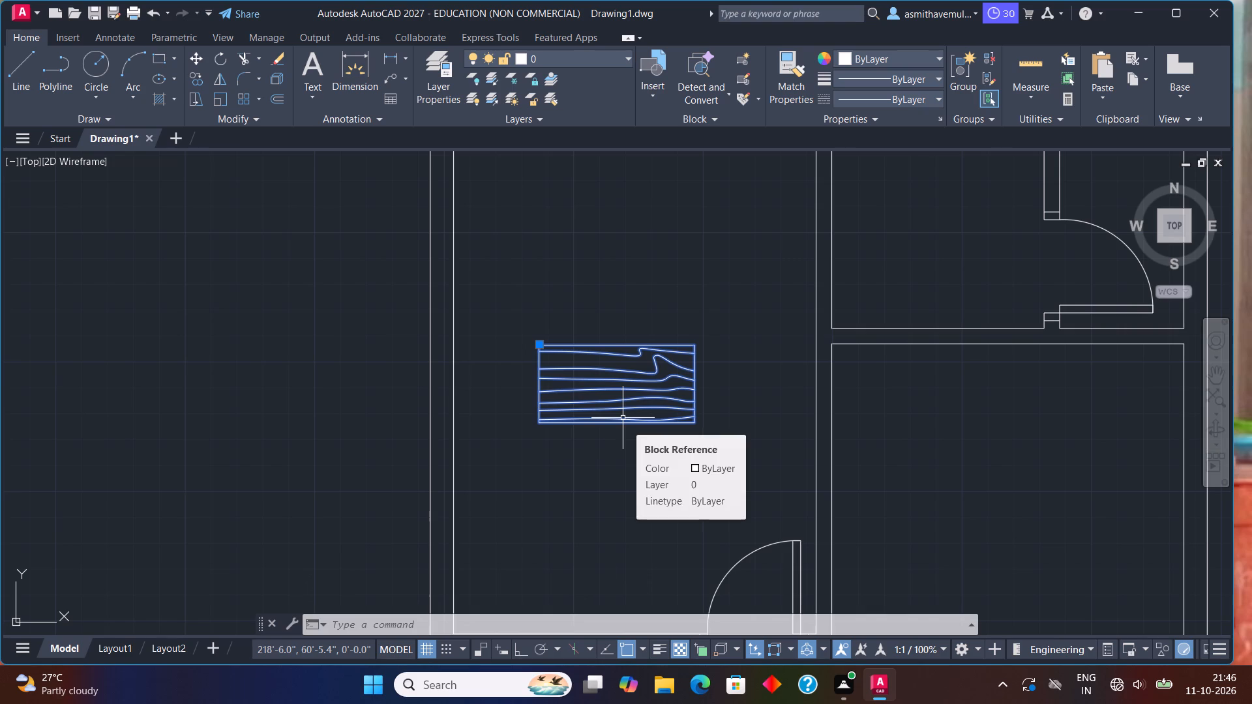
key(r)
key(o)
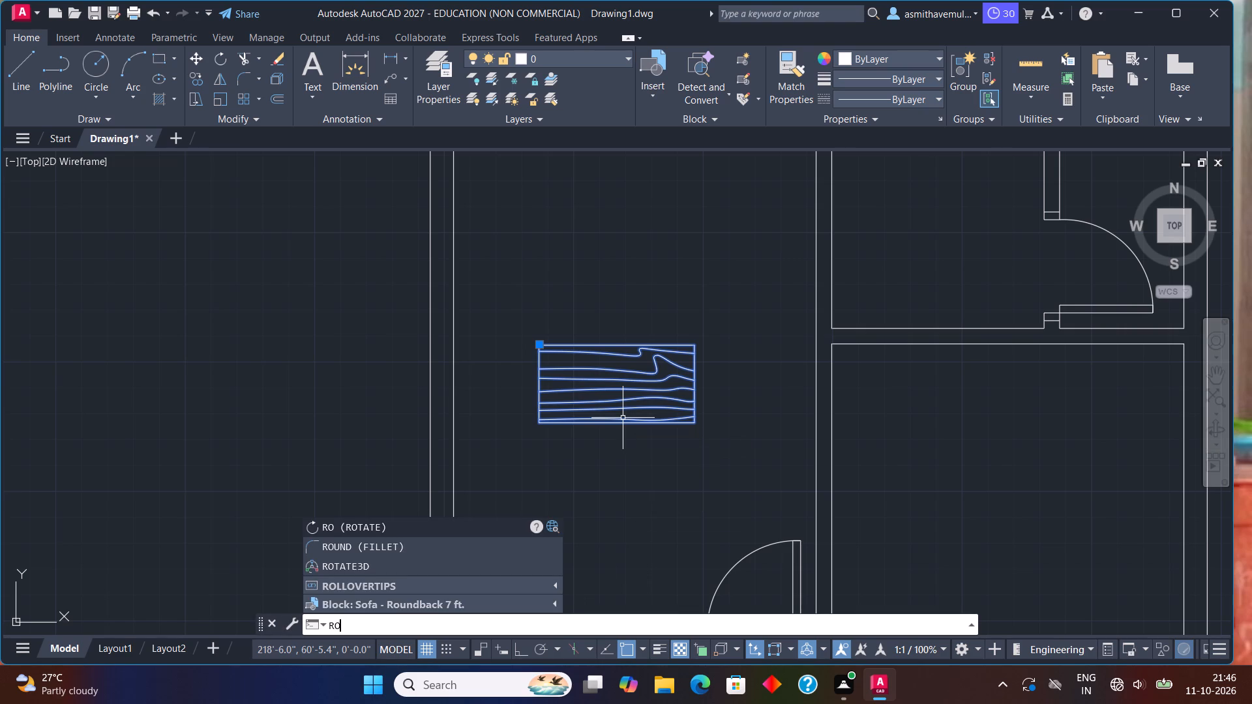
key(Return)
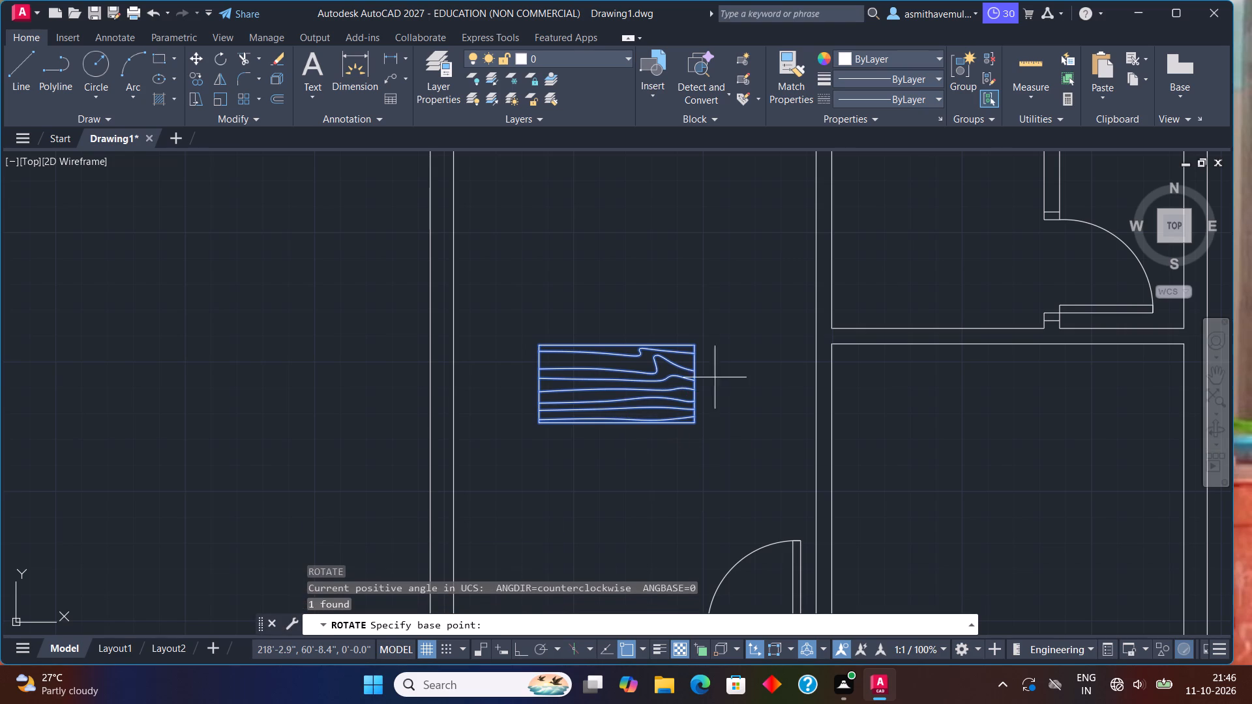
click(696, 342)
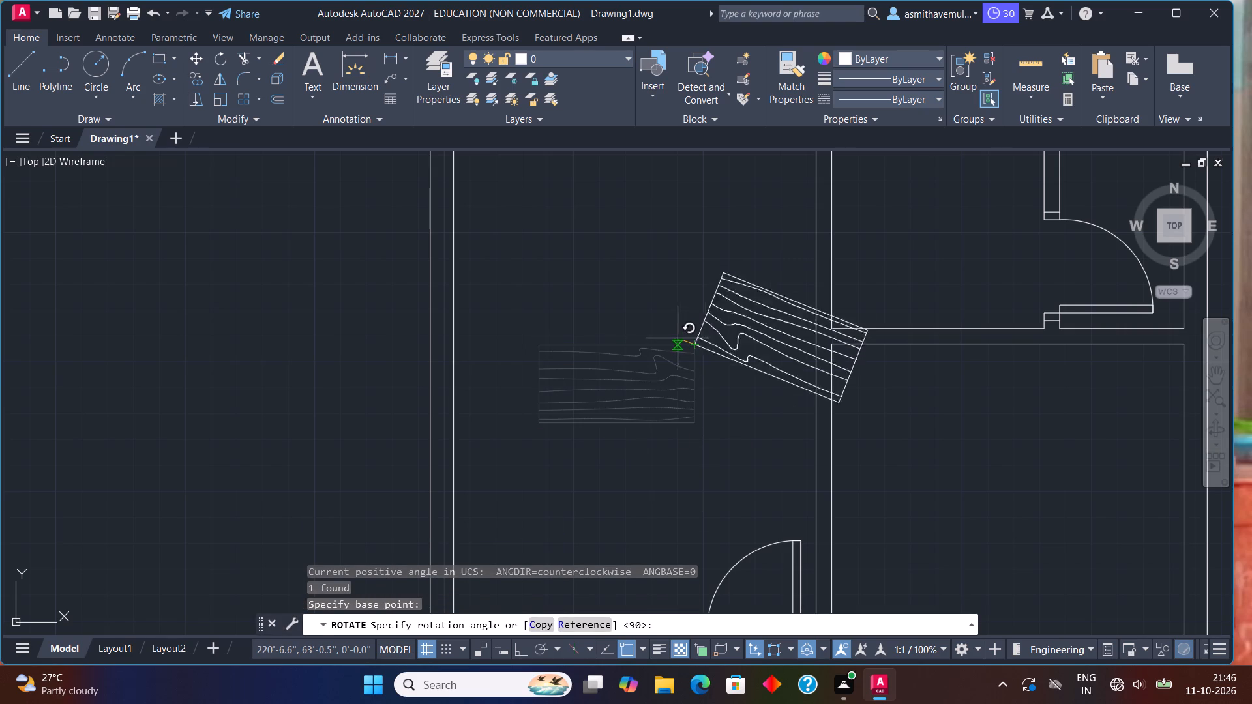
key(F8)
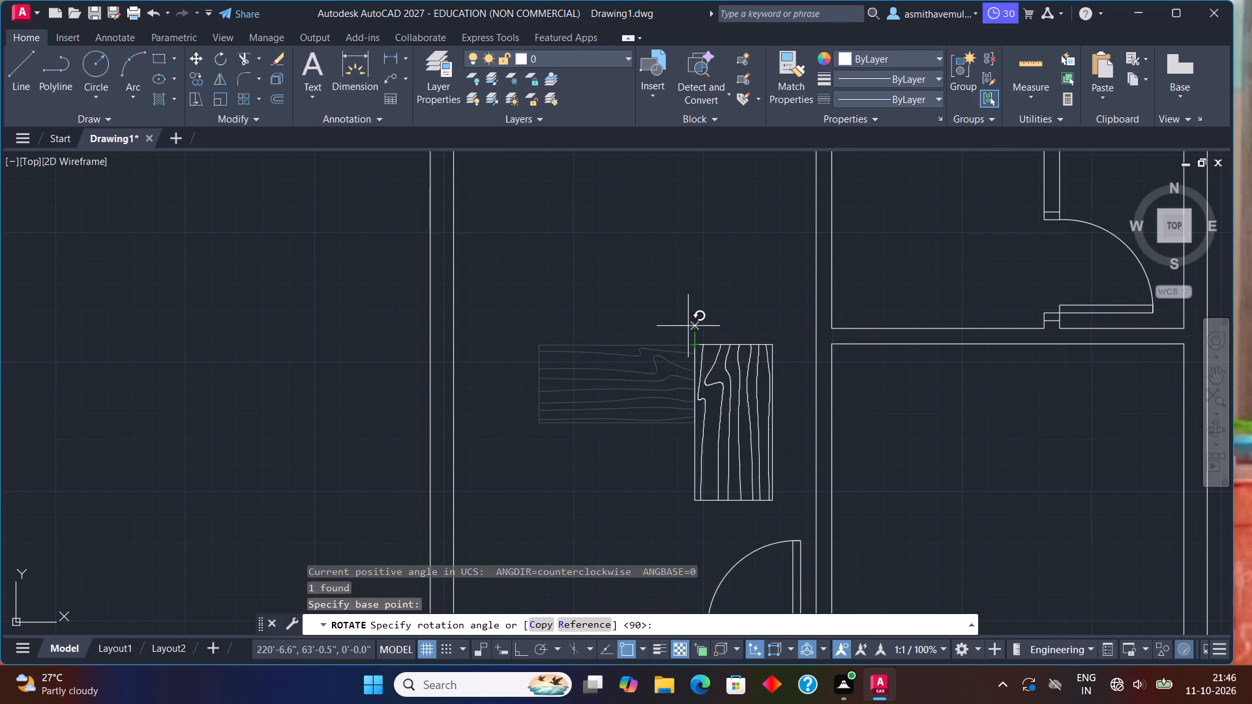
click(688, 326)
Scale the wood table block down about its upper-left corner to roughly 70% of its size.
click(749, 390)
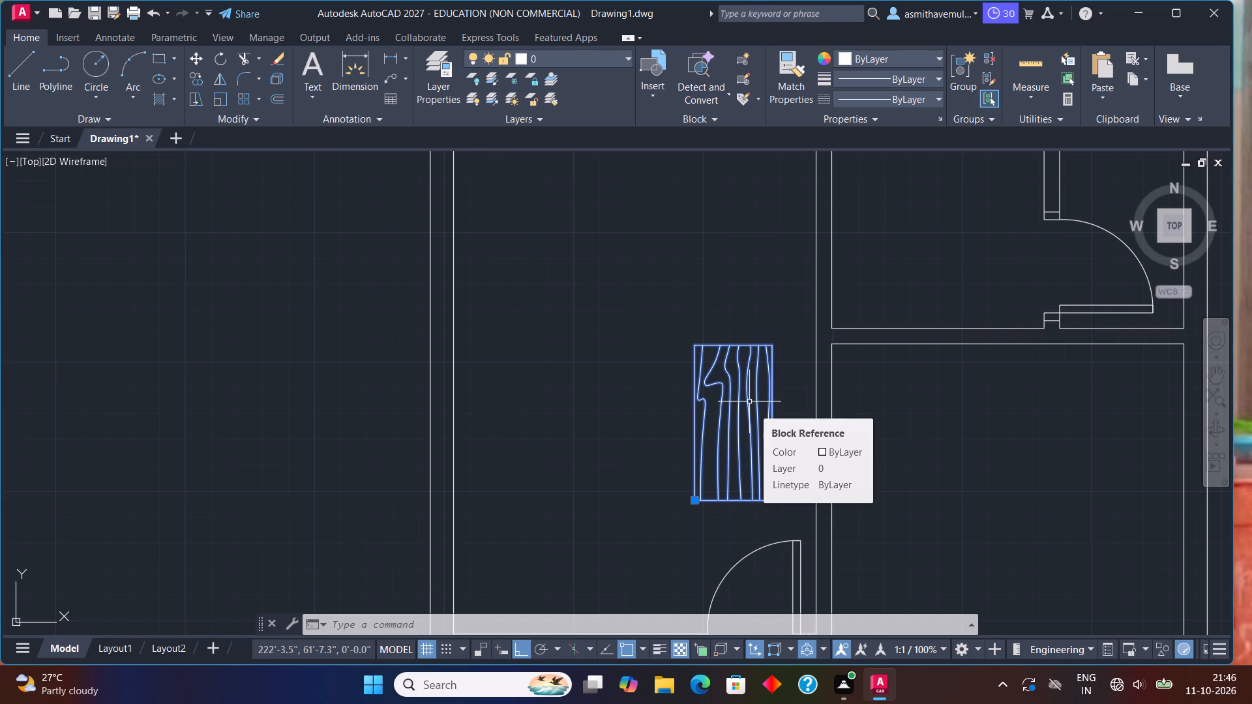
text(SCALE)
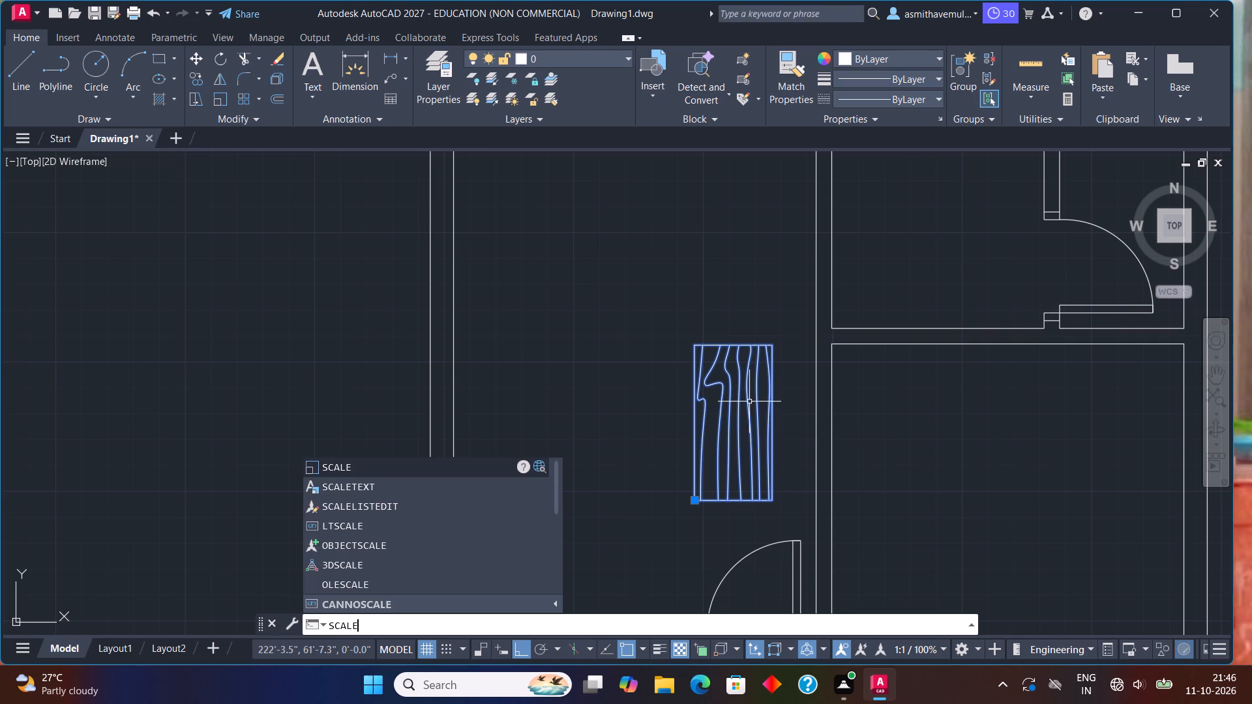
key(Return)
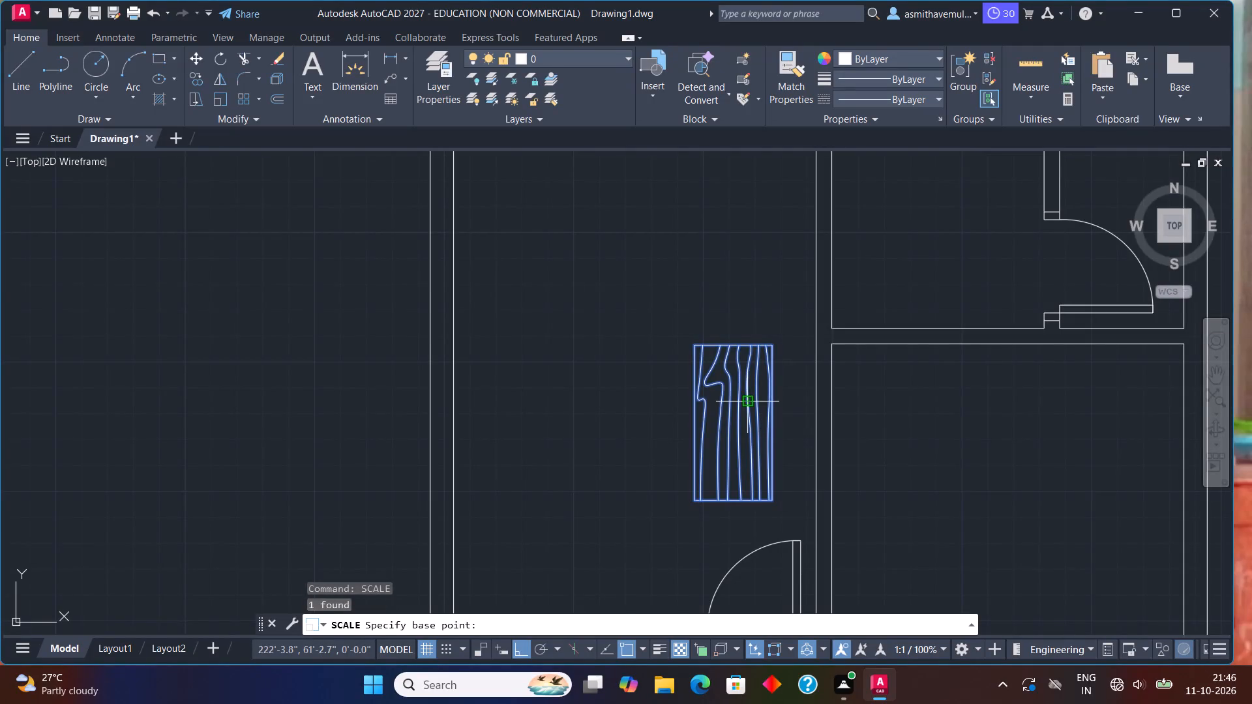
click(693, 347)
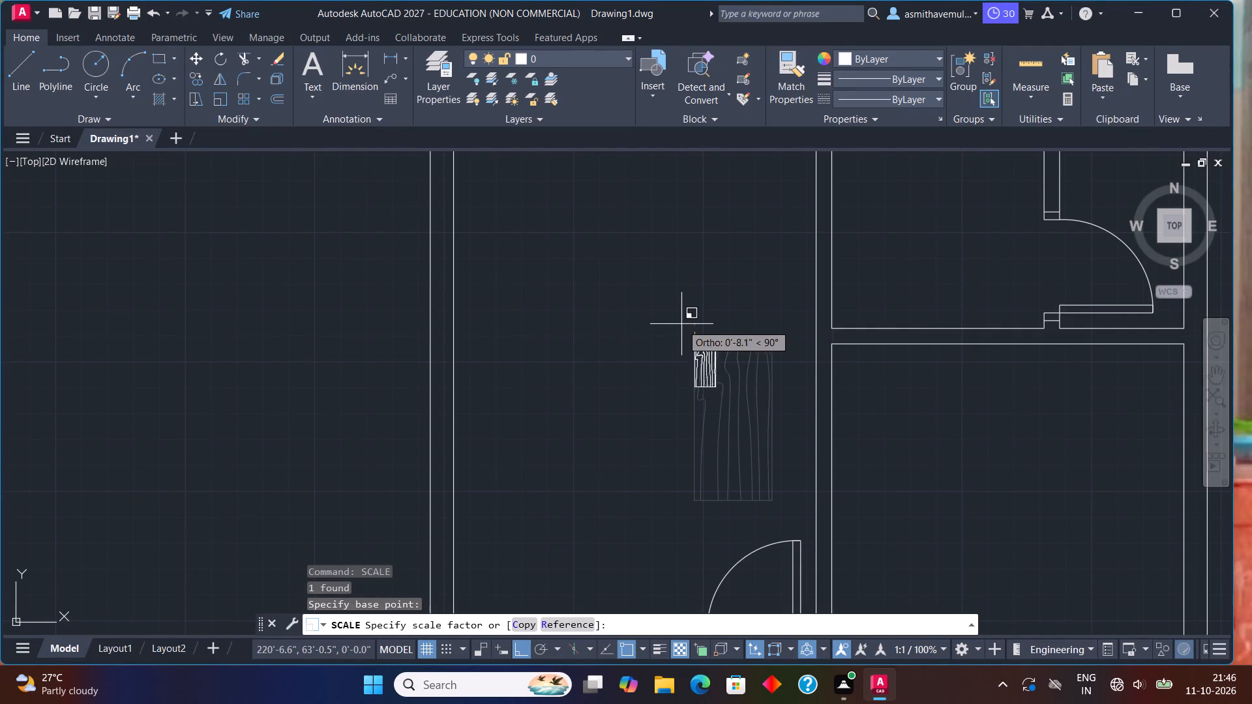
click(670, 291)
Move the wood table block toward the lower-left part of the large room, with Ortho off.
click(735, 357)
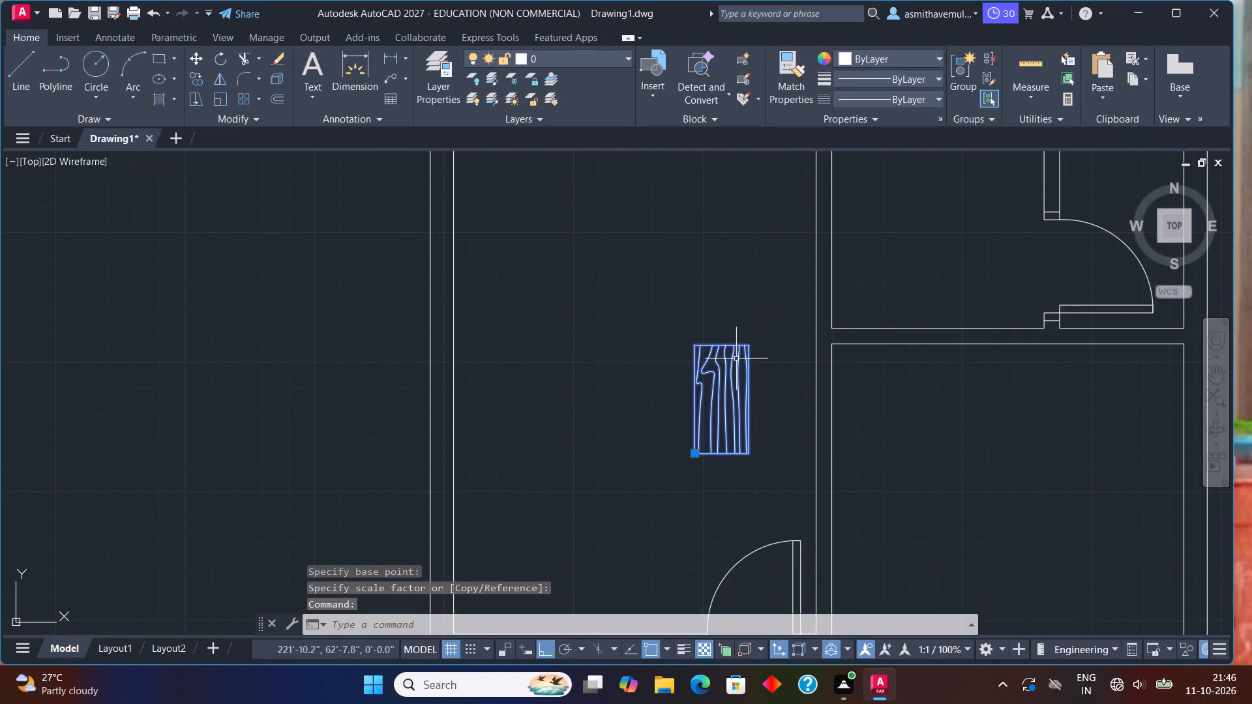
key(m)
key(Return)
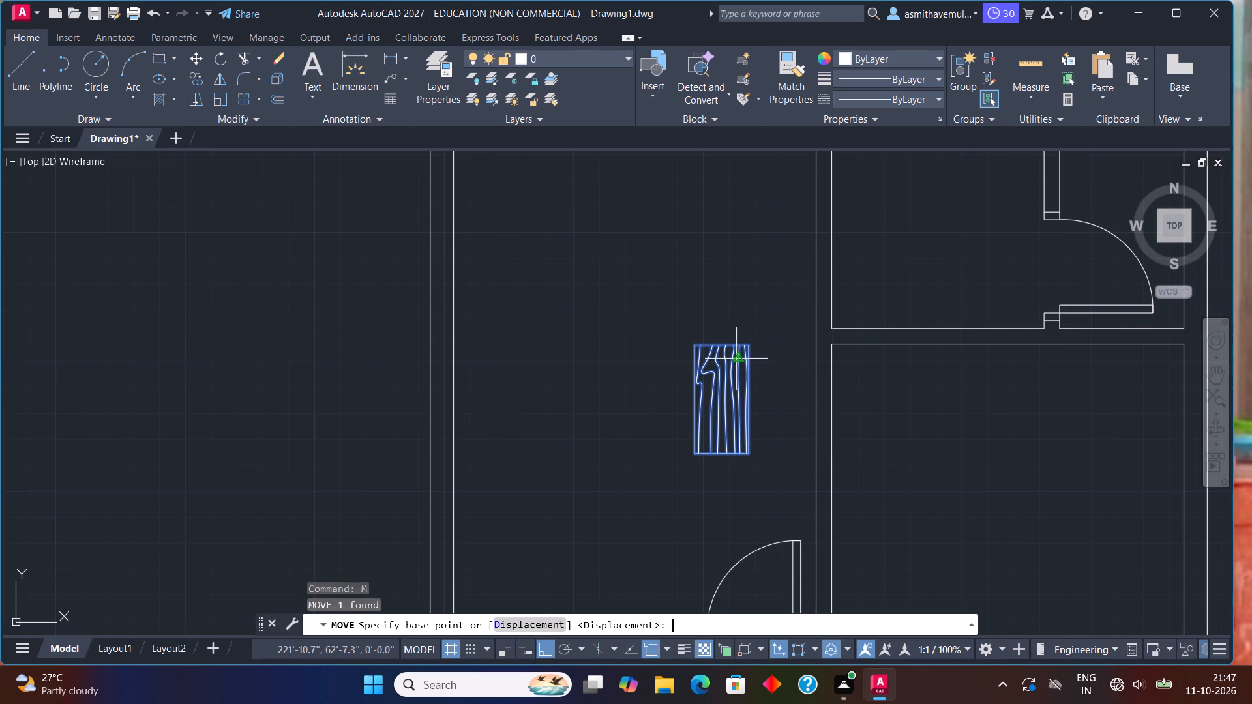
click(721, 400)
scroll(583, 415, down, 1)
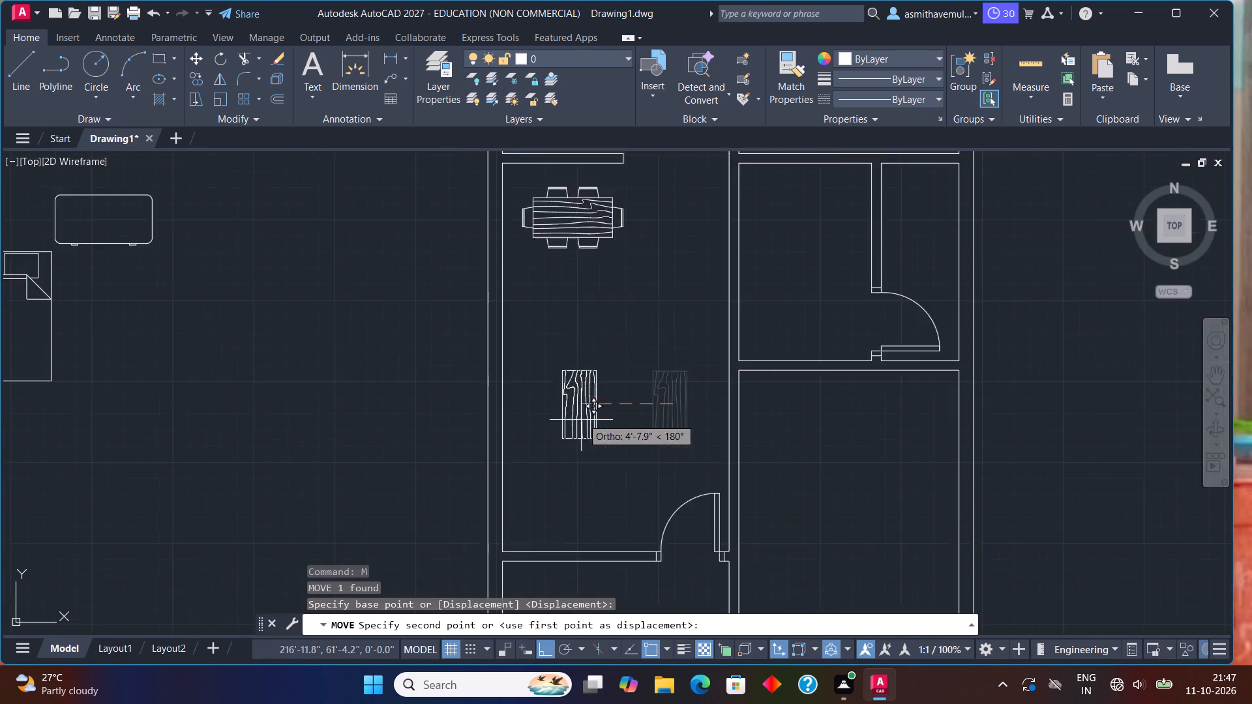
scroll(581, 421, down, 1)
middle_drag(615, 489, 602, 443)
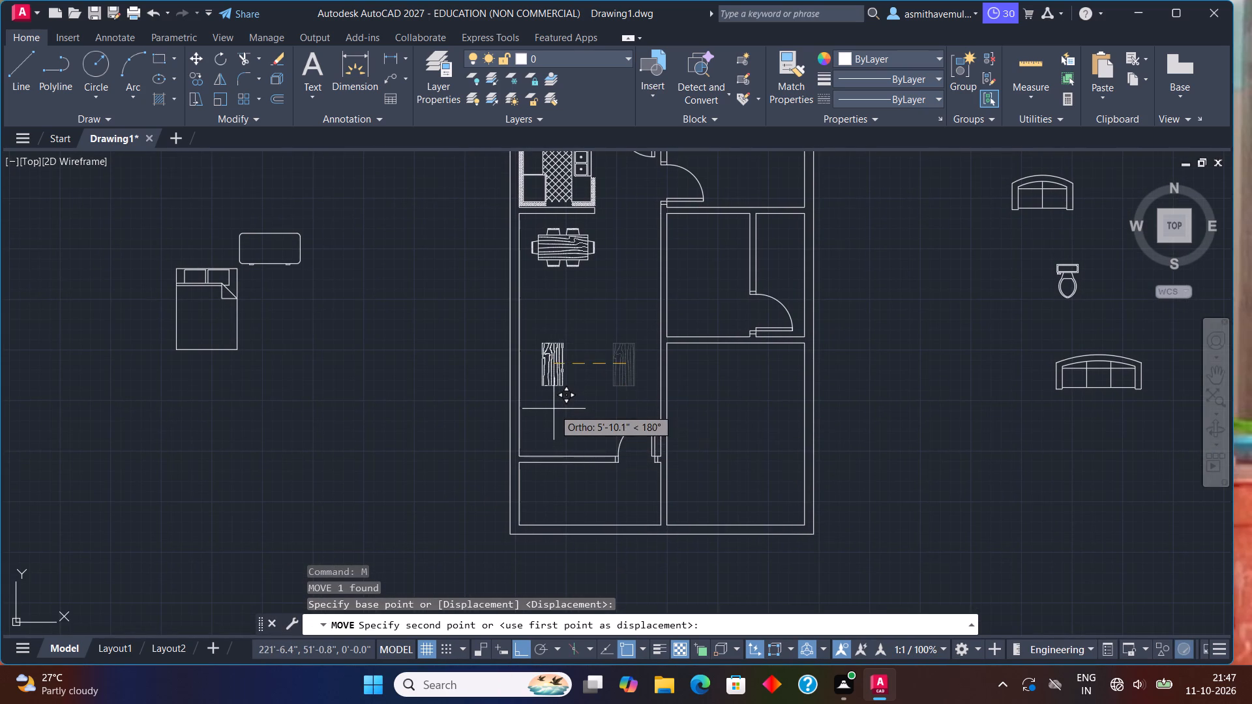
scroll(554, 409, up, 1)
key(F8)
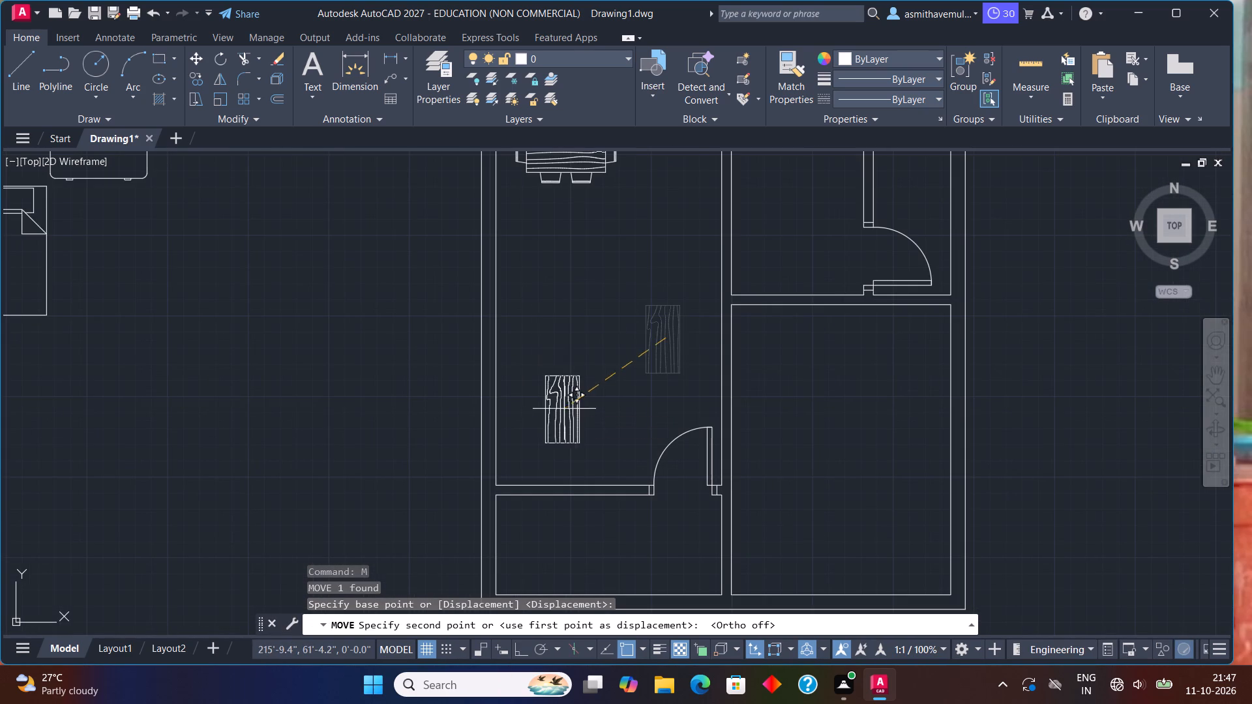
scroll(589, 403, up, 1)
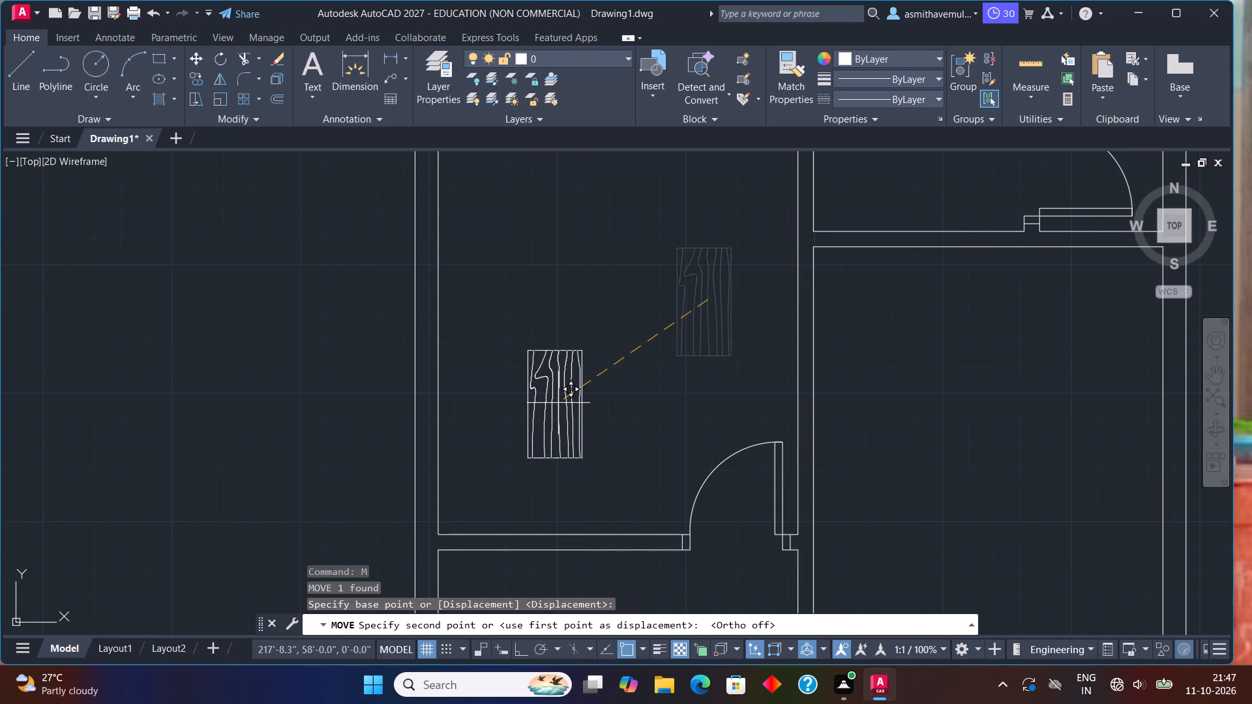
click(573, 404)
Move the three-seat sofa block from the right of the floor plan to the empty area just outside its left wall.
scroll(728, 404, down, 3)
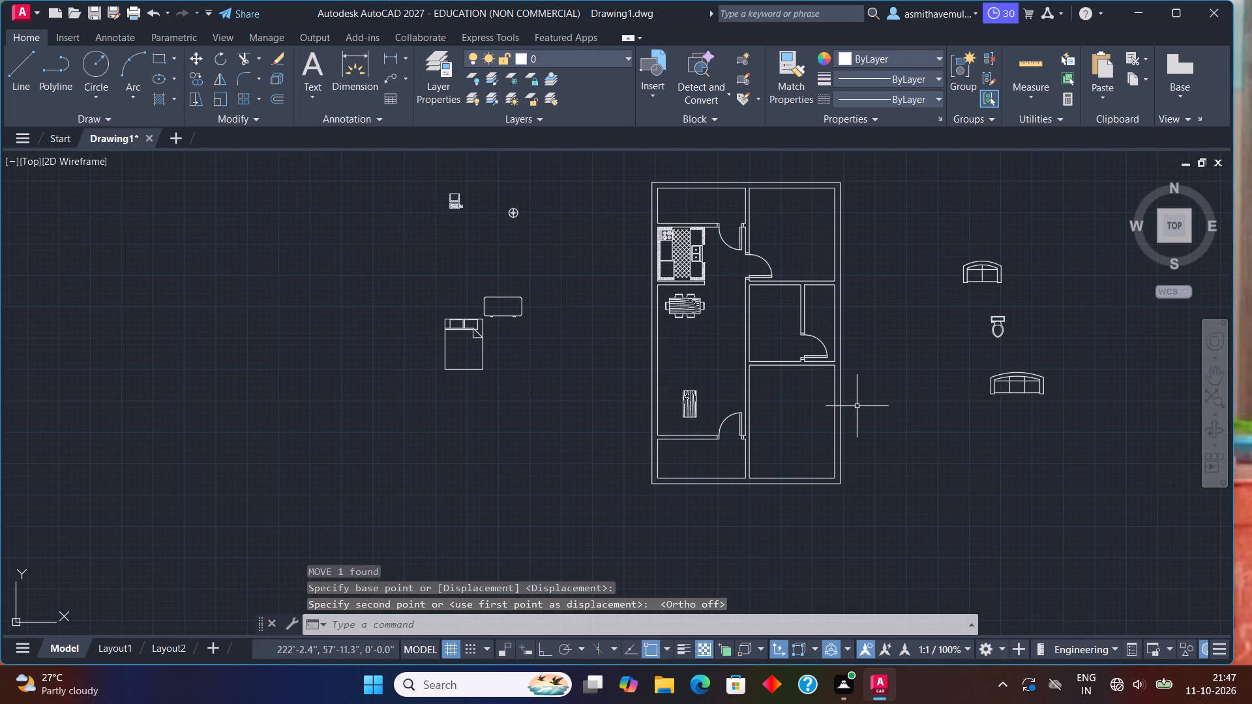
middle_click(857, 407)
drag(1021, 366, 1005, 403)
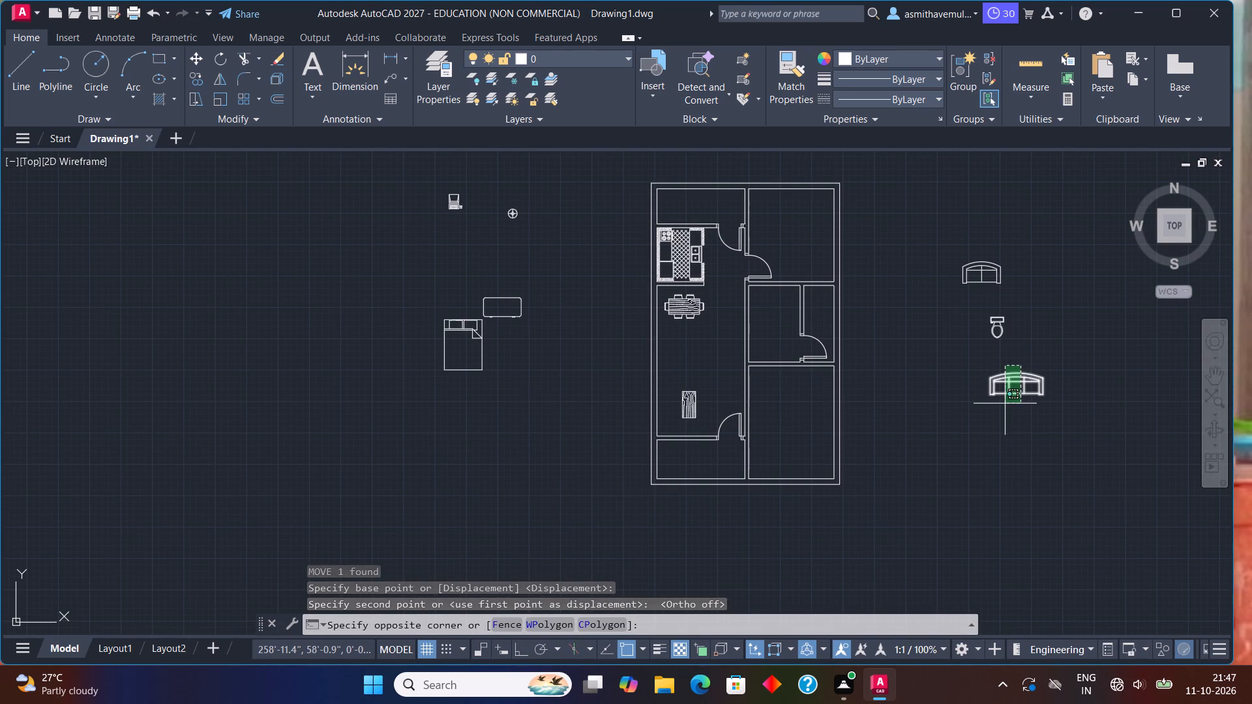
click(1005, 425)
key(m)
key(Return)
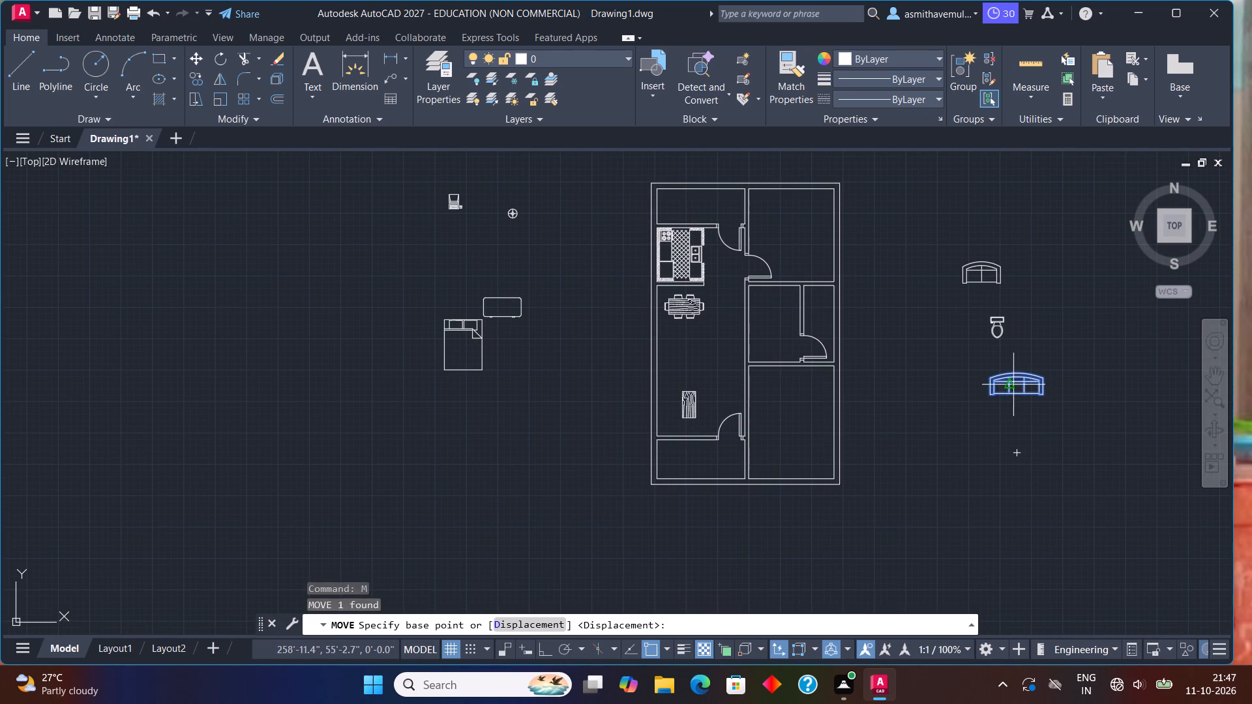
click(1013, 385)
scroll(631, 385, up, 2)
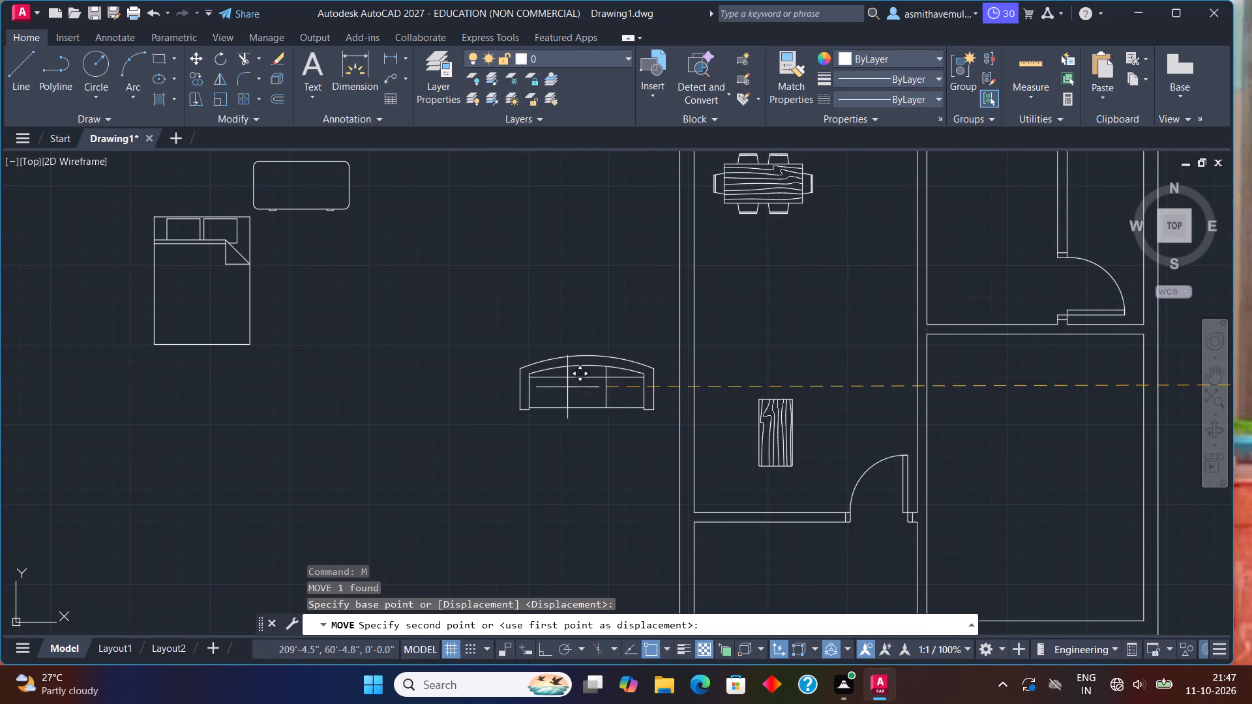
click(509, 385)
Rotate the three-seat sofa 90° counterclockwise about its lower-right corner so its back faces left, with Ortho on.
drag(567, 341, 499, 432)
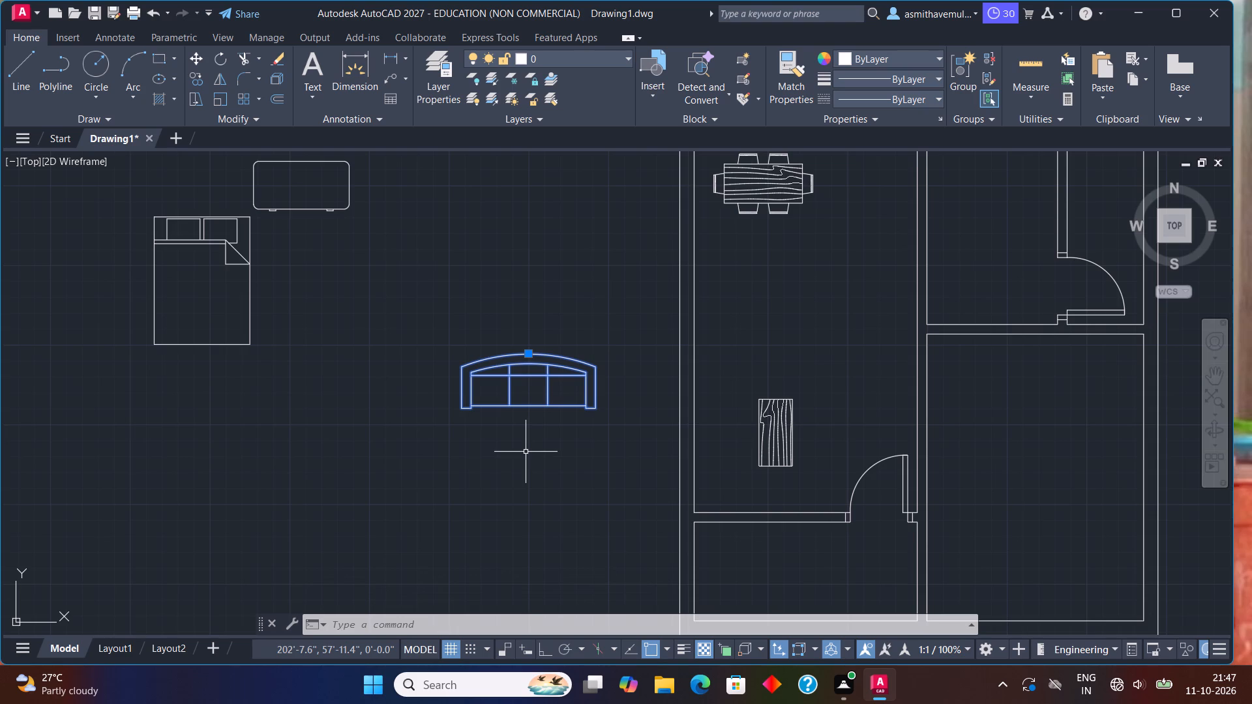
text(RO)
key(Return)
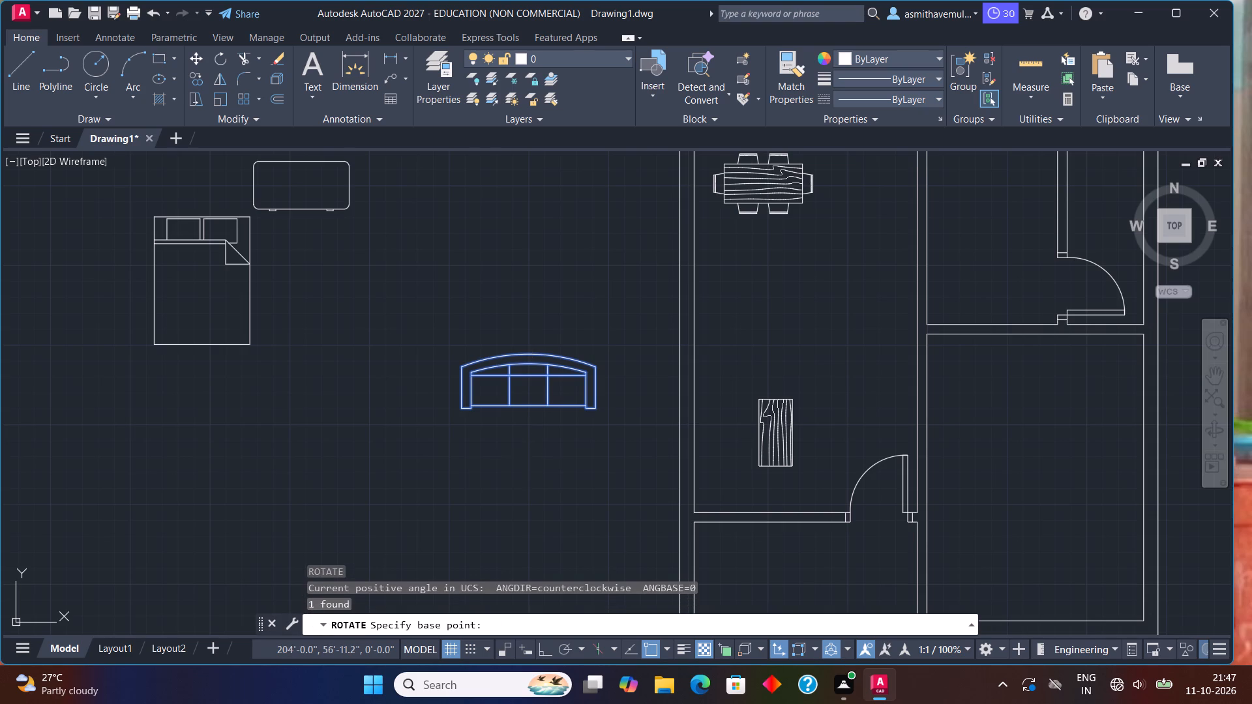
click(601, 409)
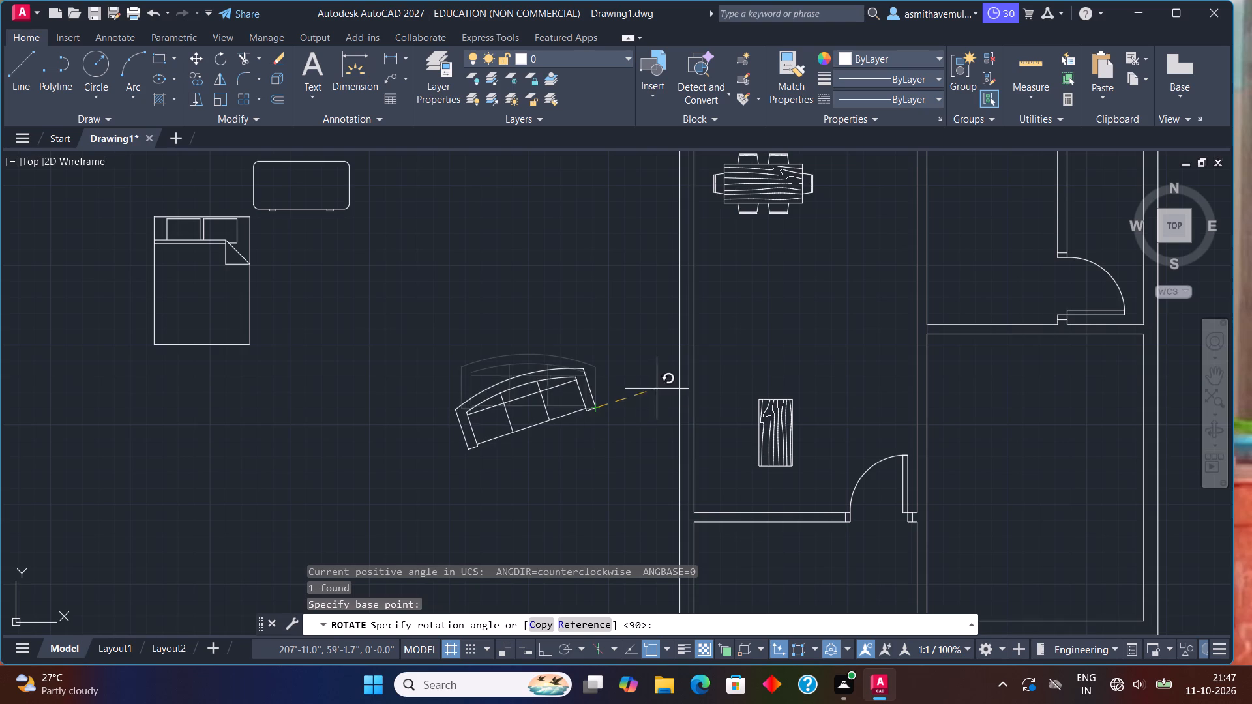
key(F8)
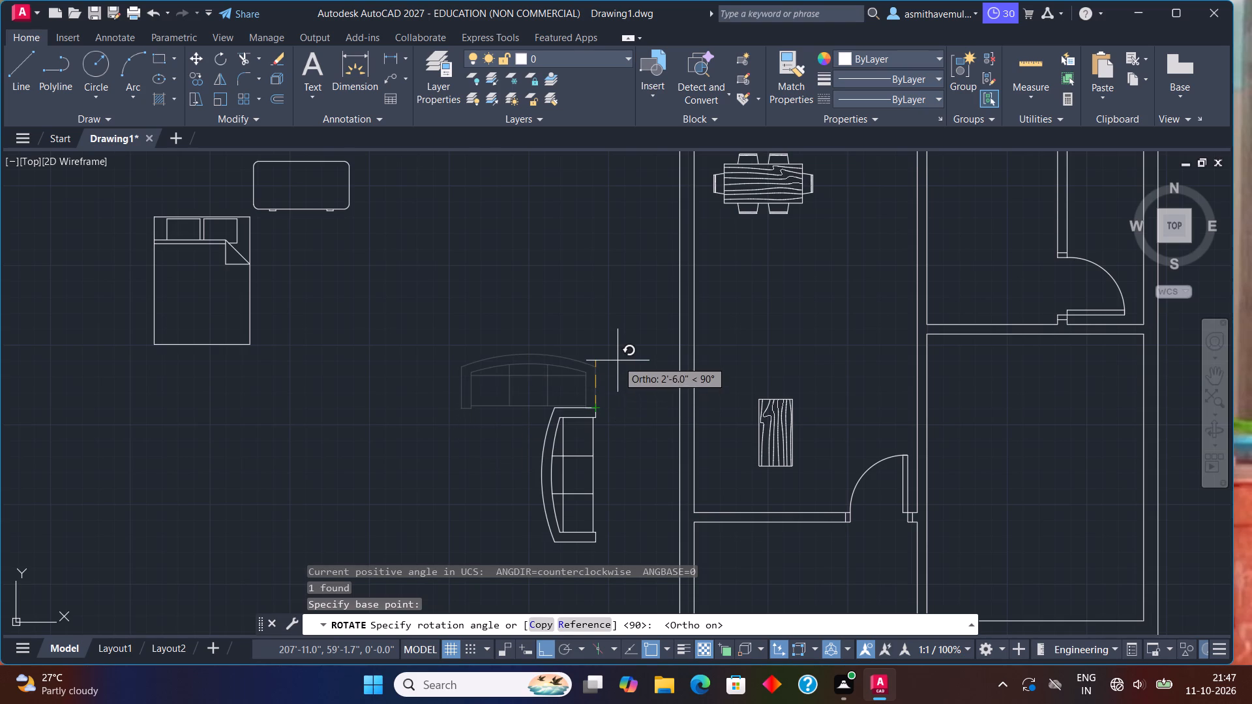
click(618, 360)
Scale the three-seat sofa down about its lower-right corner to roughly 60% of its size.
drag(610, 433, 522, 465)
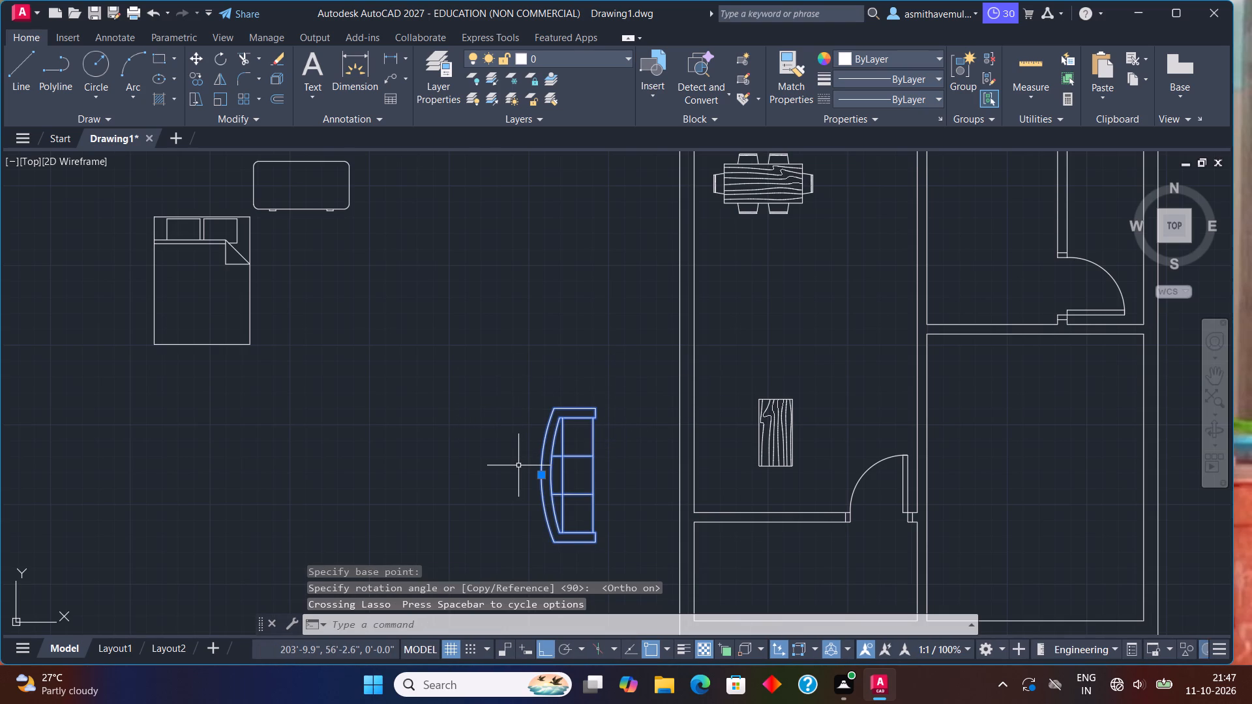
text(SCALE)
key(Return)
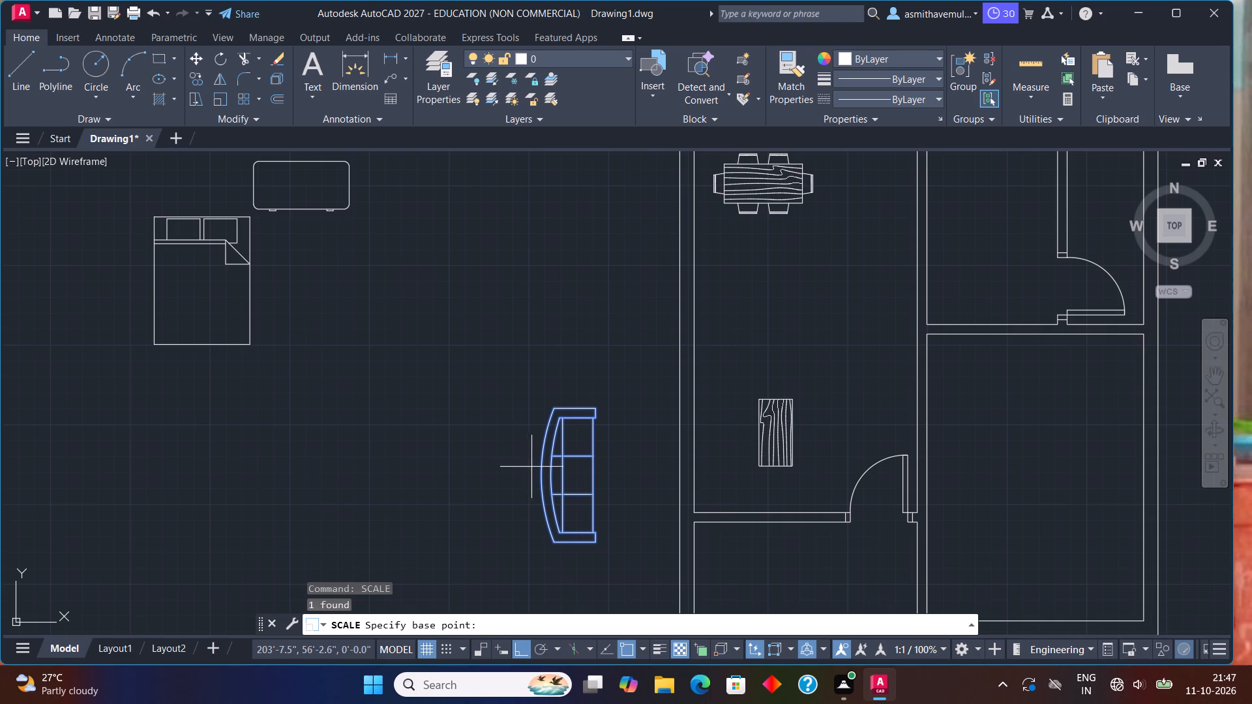
click(599, 545)
click(610, 583)
Move the three-seat sofa into the large room, its back midpoint against the left wall's inner face beside the wood table, with Ortho off.
drag(608, 503, 445, 520)
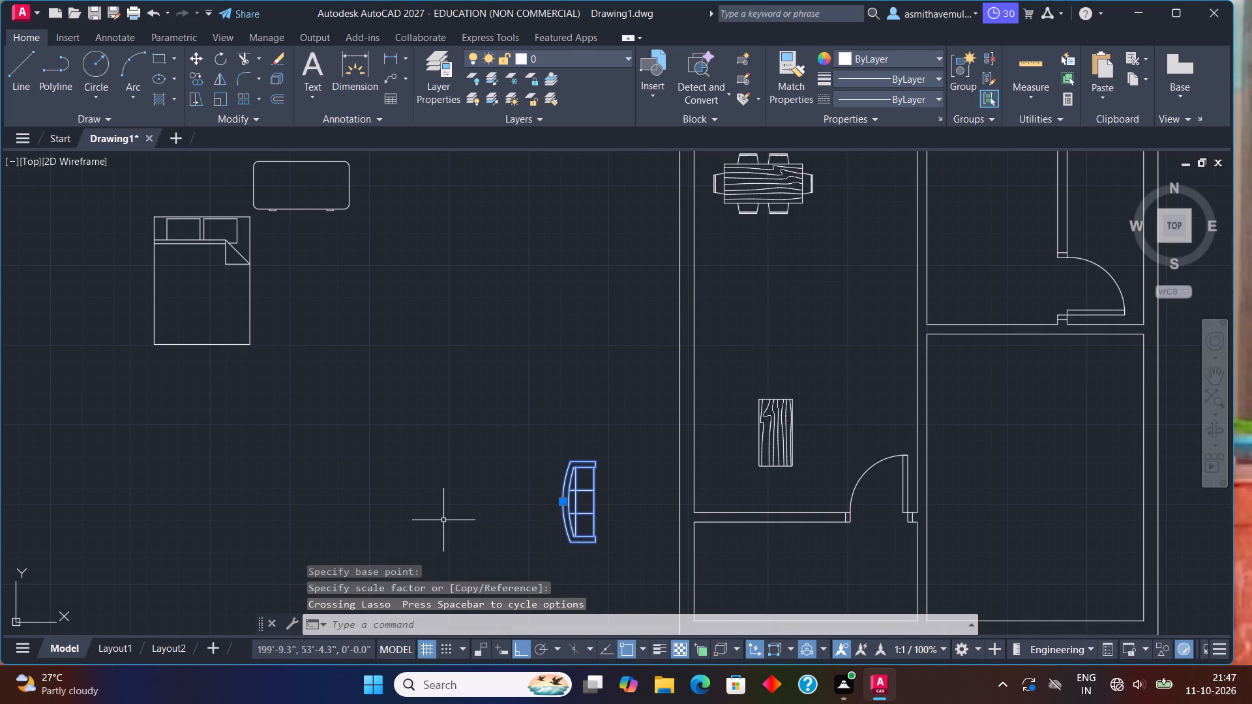
key(m)
key(Return)
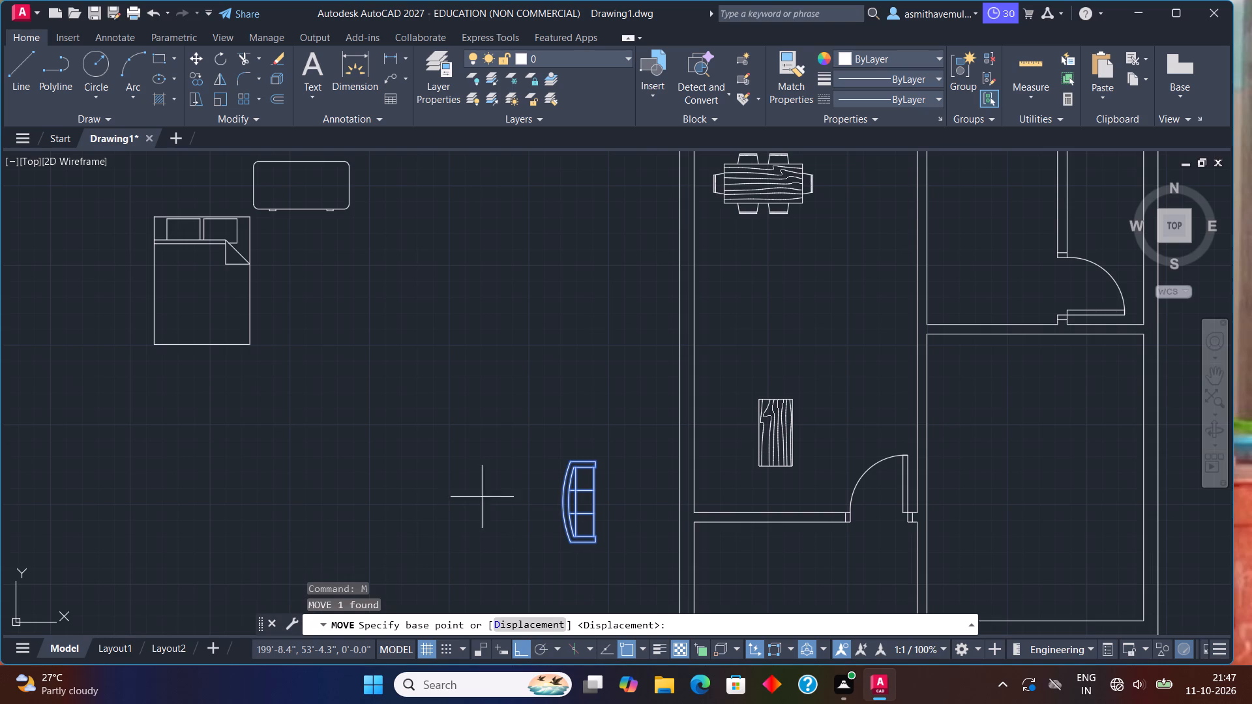
click(567, 503)
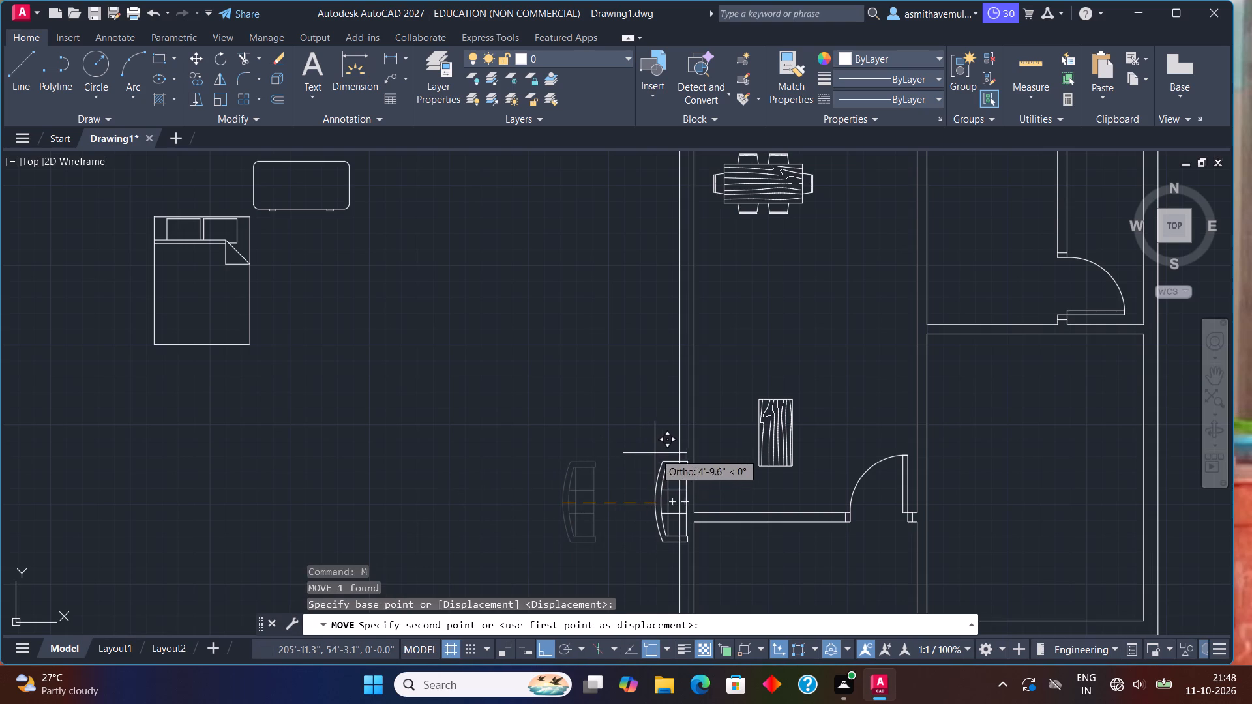
key(F8)
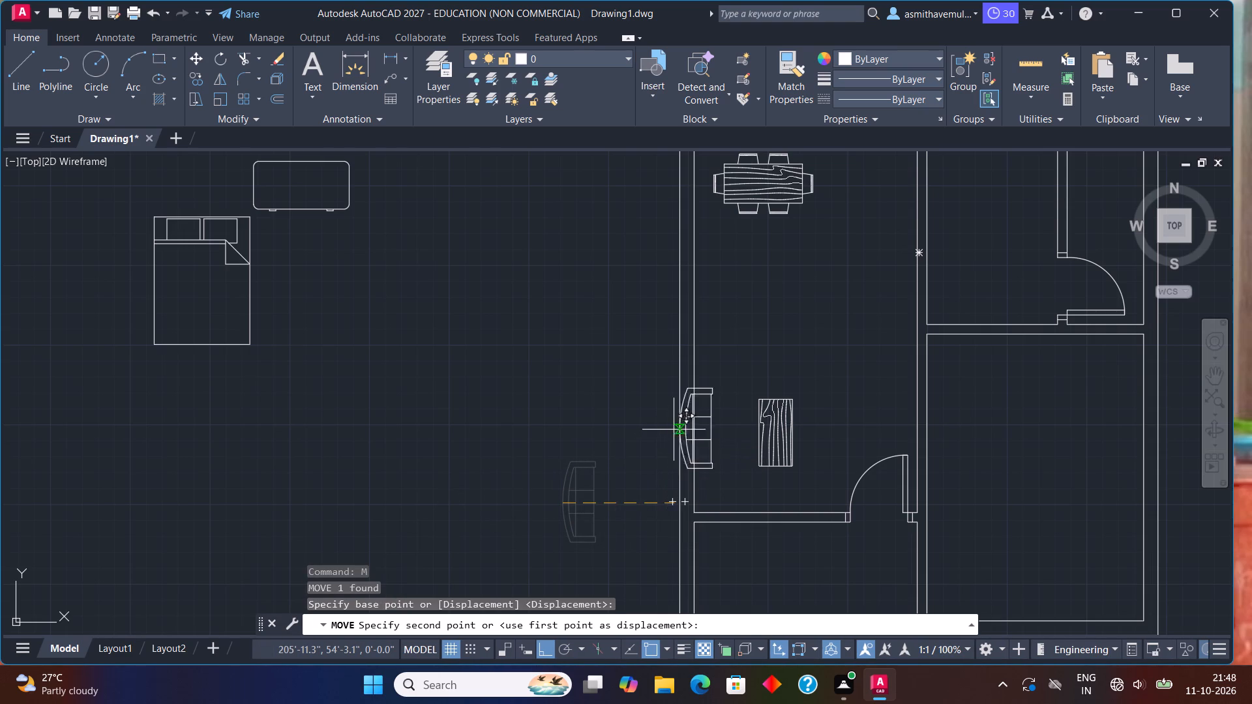
scroll(703, 411, up, 2)
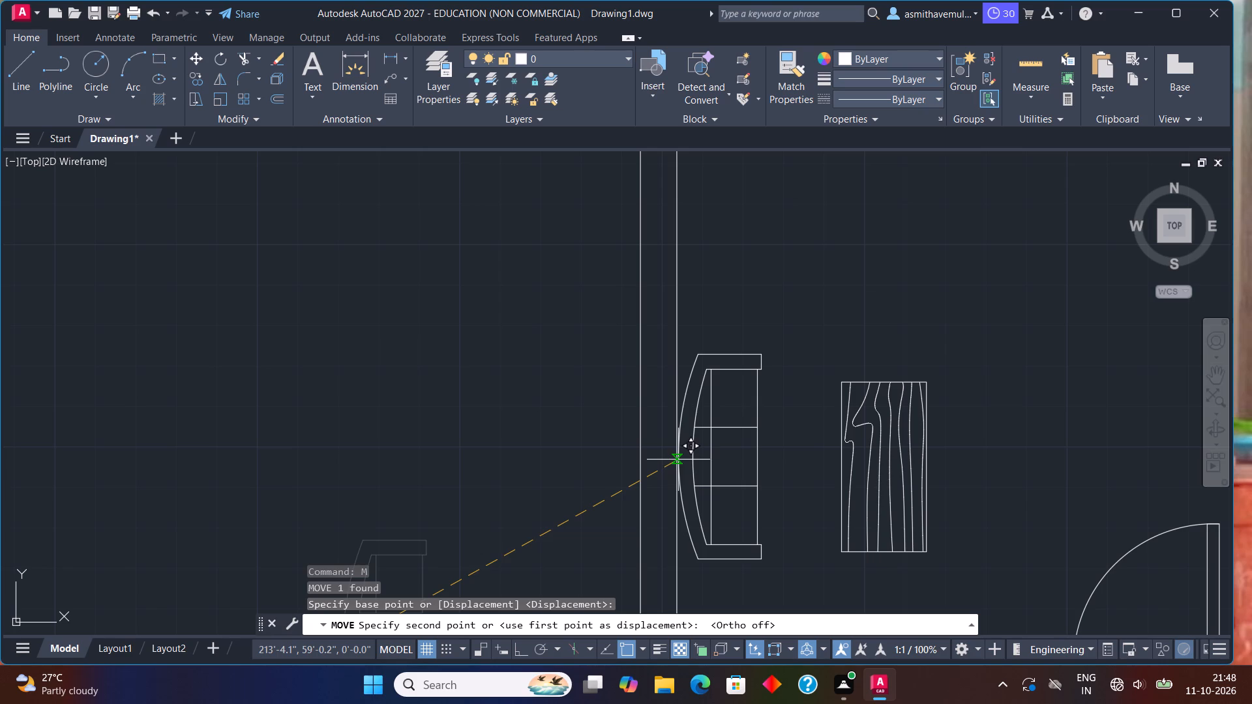
click(678, 460)
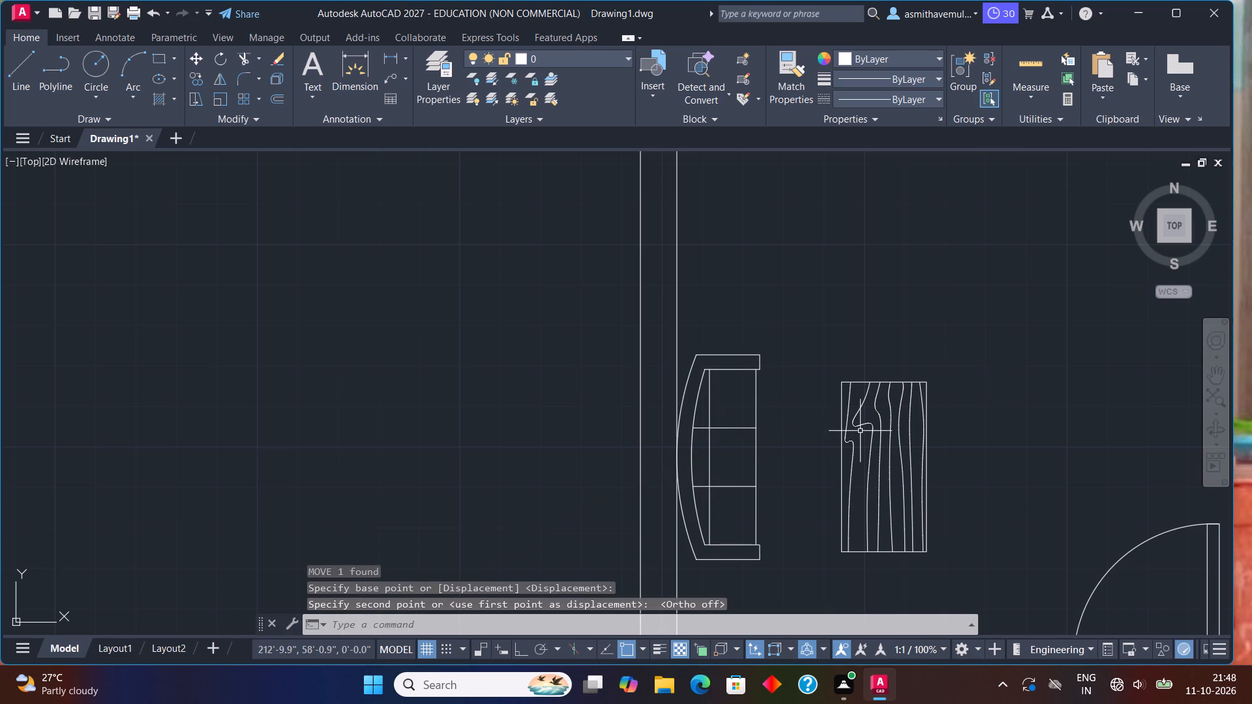
Scale the wood table block down about its lower-left corner to roughly 70% of its size.
drag(860, 432, 822, 394)
click(852, 390)
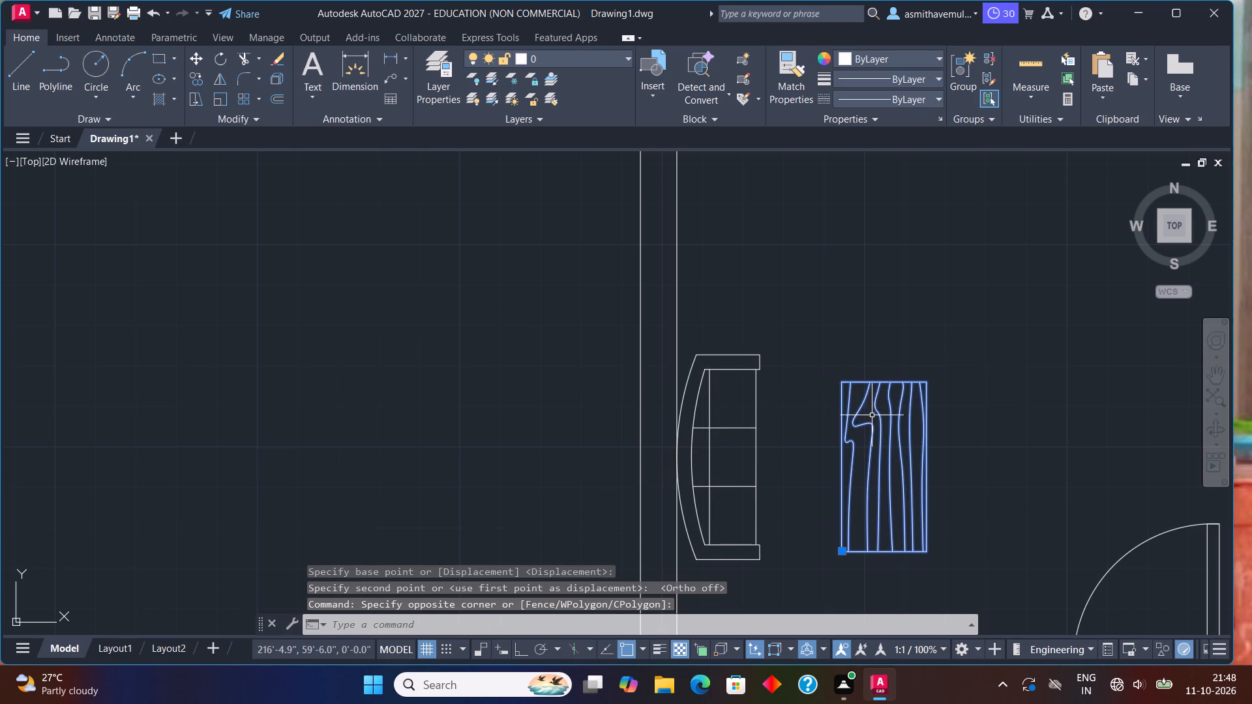
text(SC)
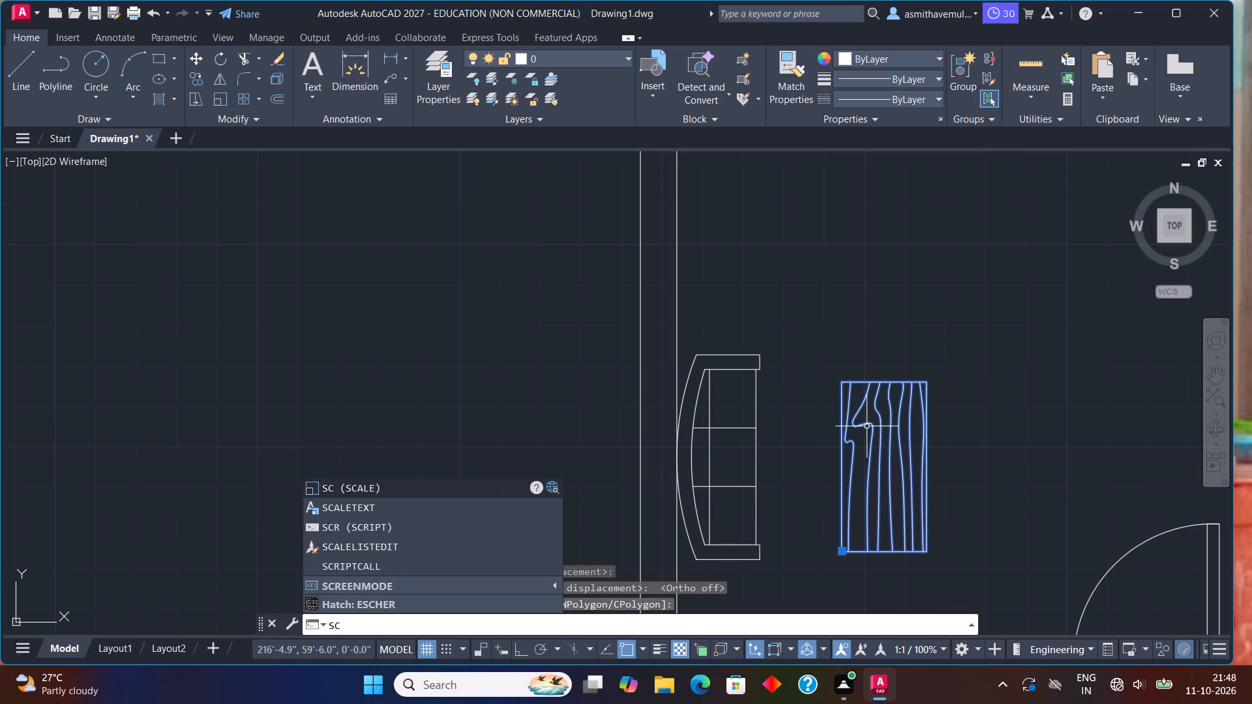
key(l)
key(BackSpace)
text(AL)
key(e)
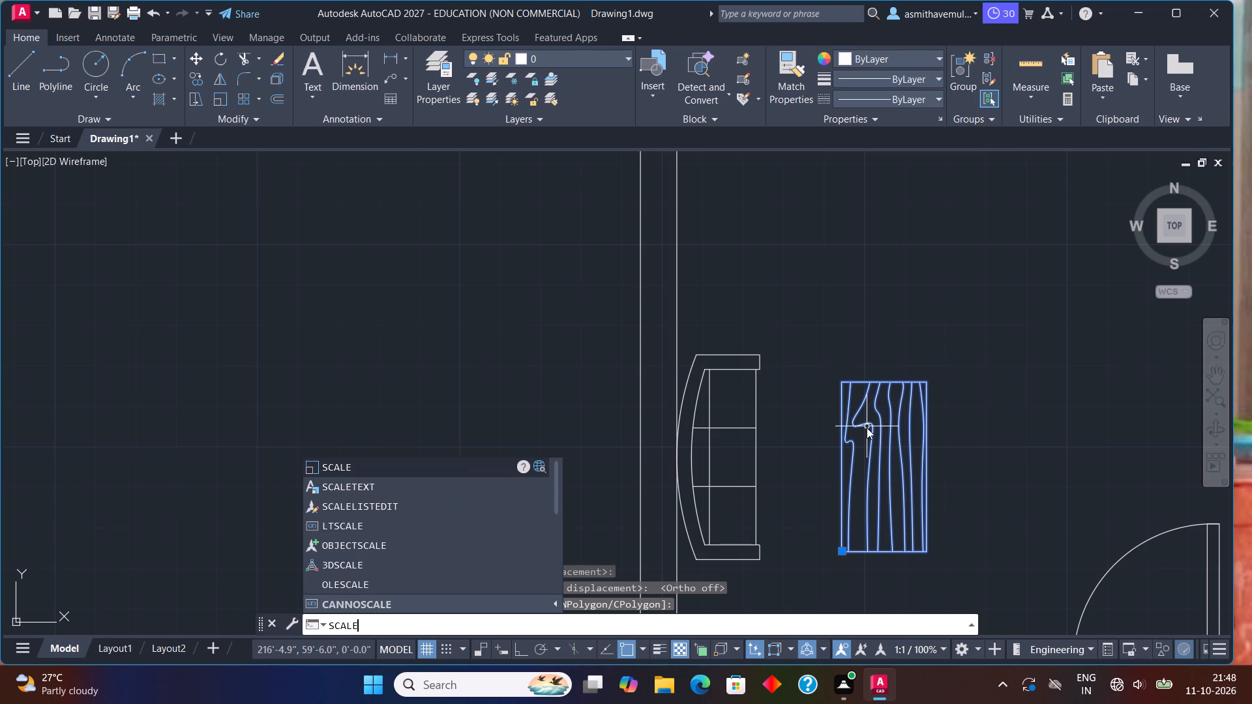
key(Return)
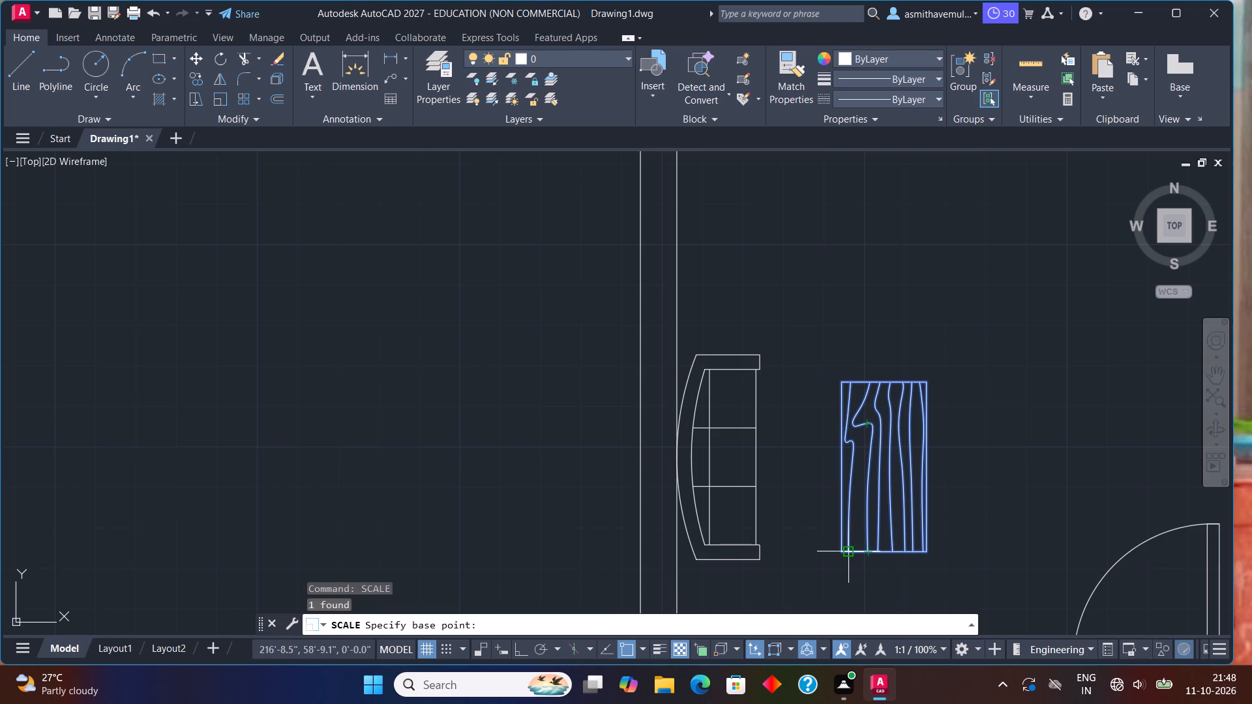
click(840, 552)
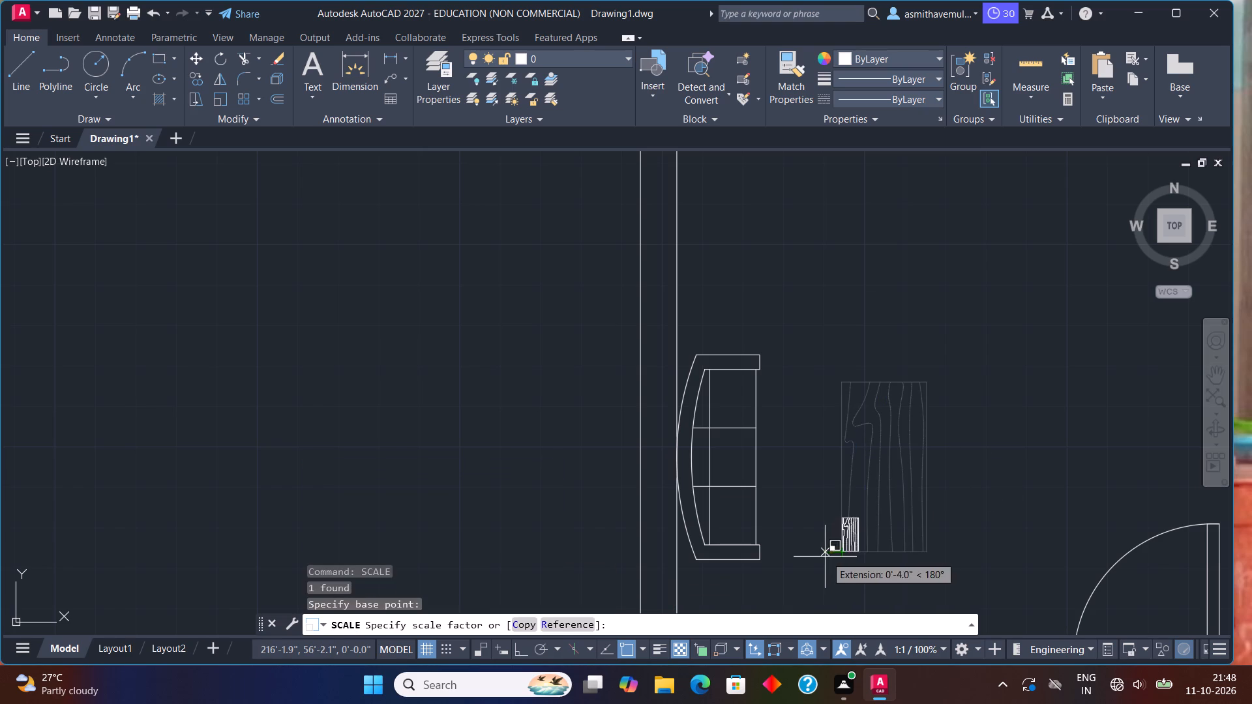
click(794, 590)
Move the wood table block closer to the three-seat sofa, centred in front of its seats.
click(871, 503)
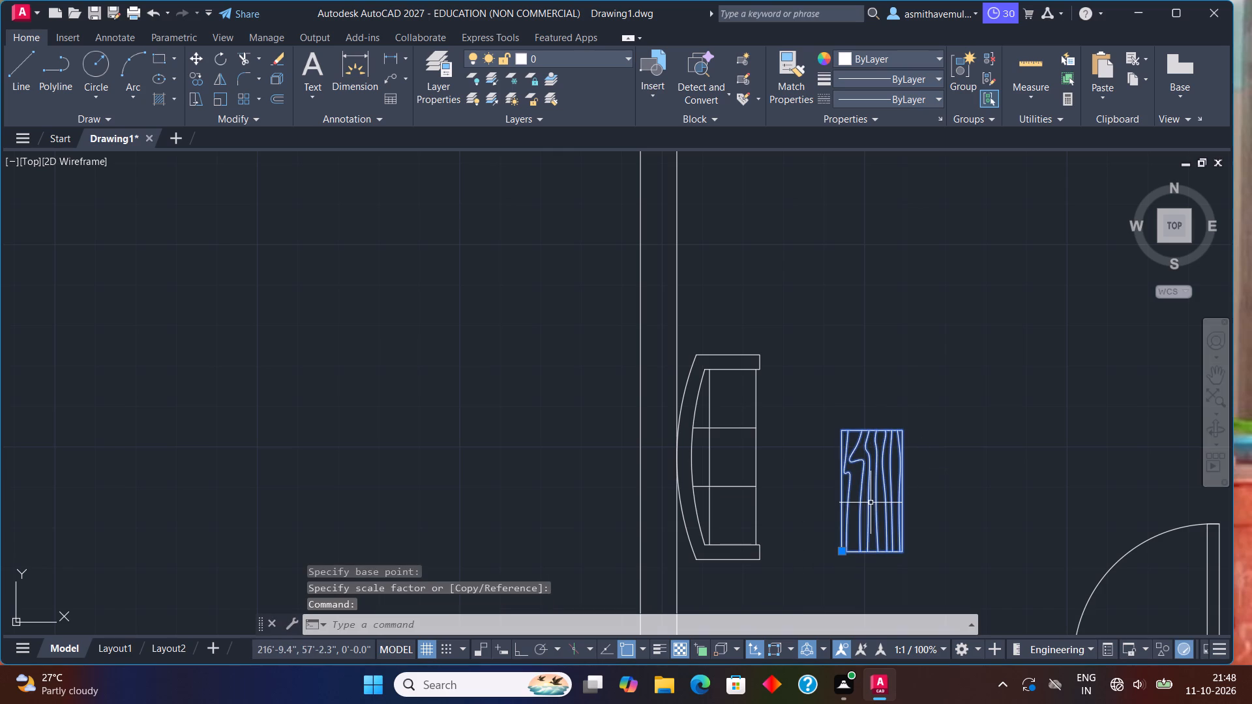
key(m)
key(Return)
click(871, 501)
click(829, 473)
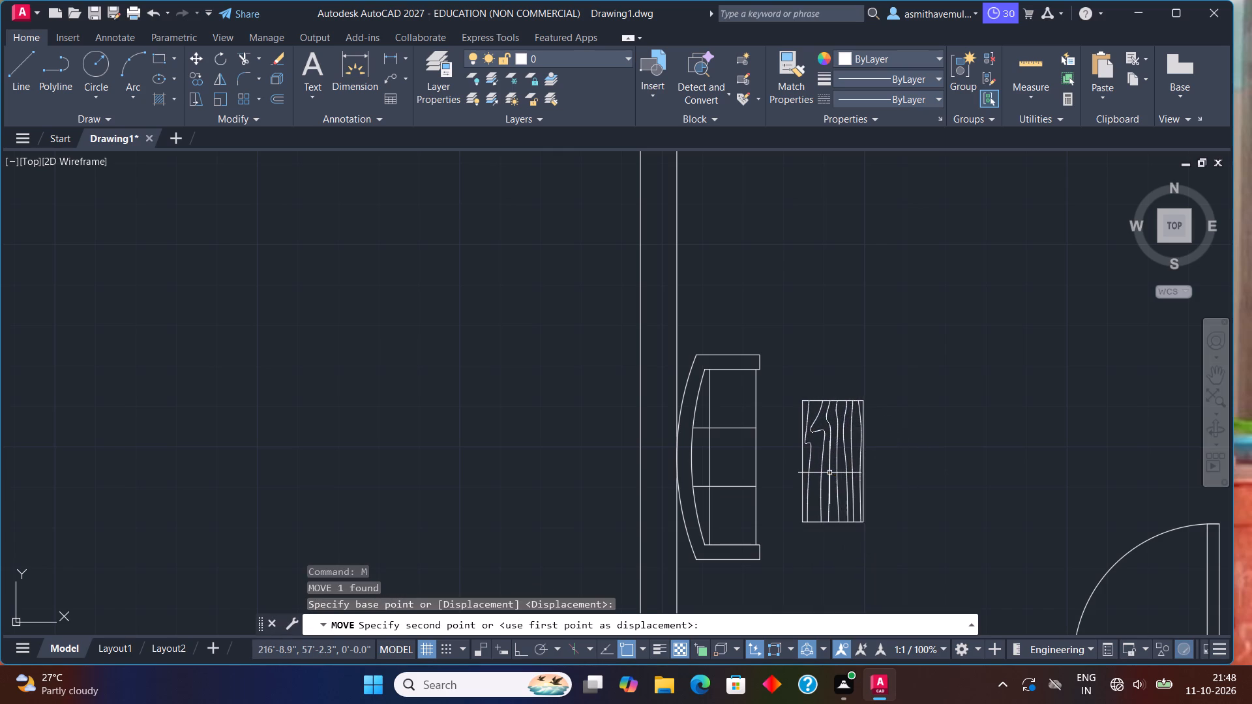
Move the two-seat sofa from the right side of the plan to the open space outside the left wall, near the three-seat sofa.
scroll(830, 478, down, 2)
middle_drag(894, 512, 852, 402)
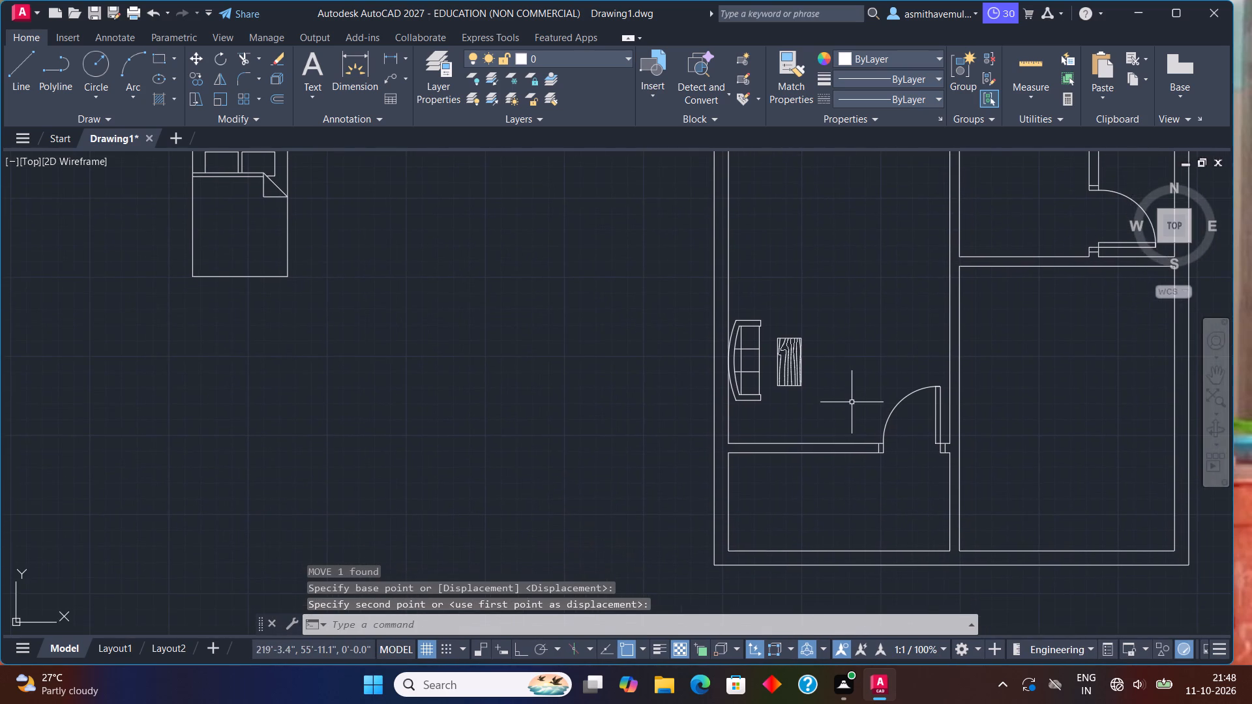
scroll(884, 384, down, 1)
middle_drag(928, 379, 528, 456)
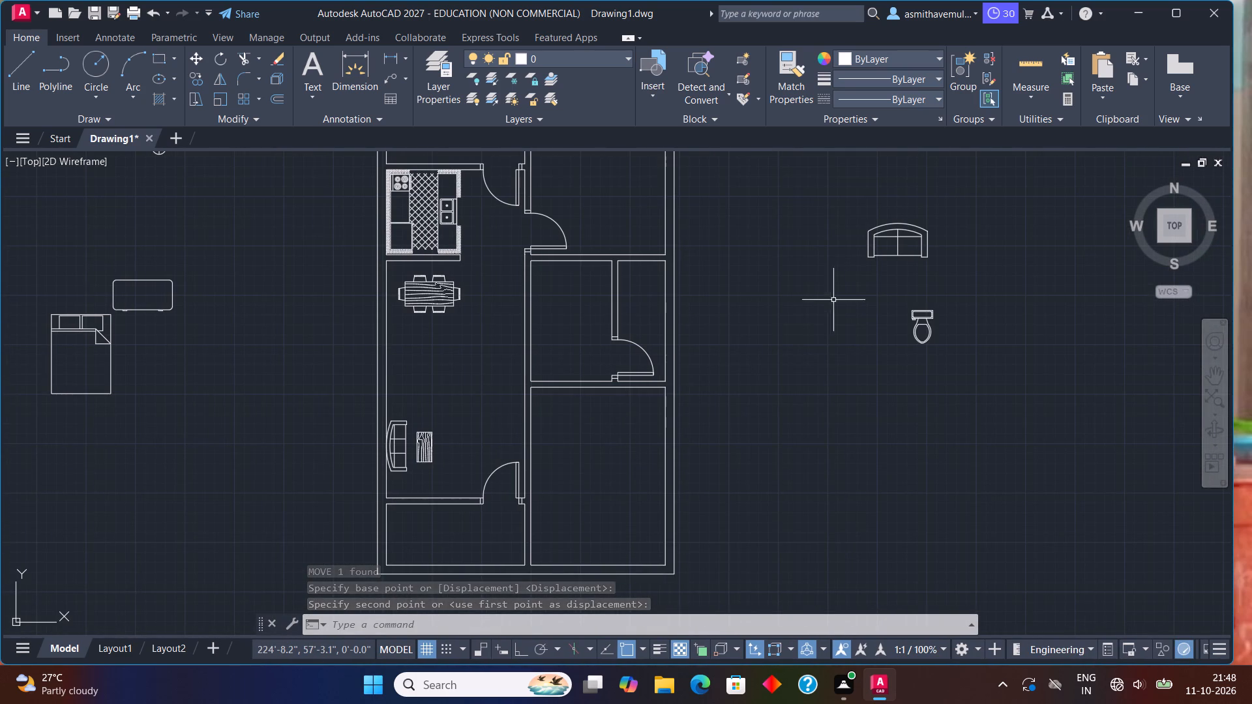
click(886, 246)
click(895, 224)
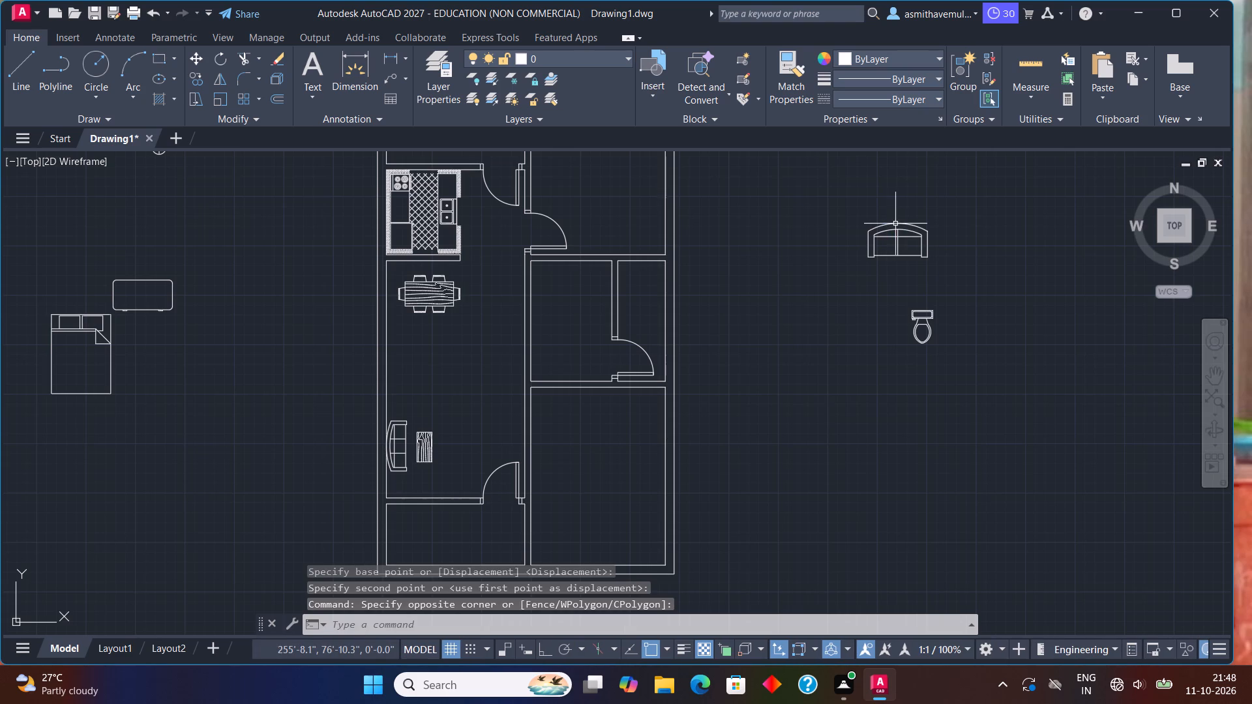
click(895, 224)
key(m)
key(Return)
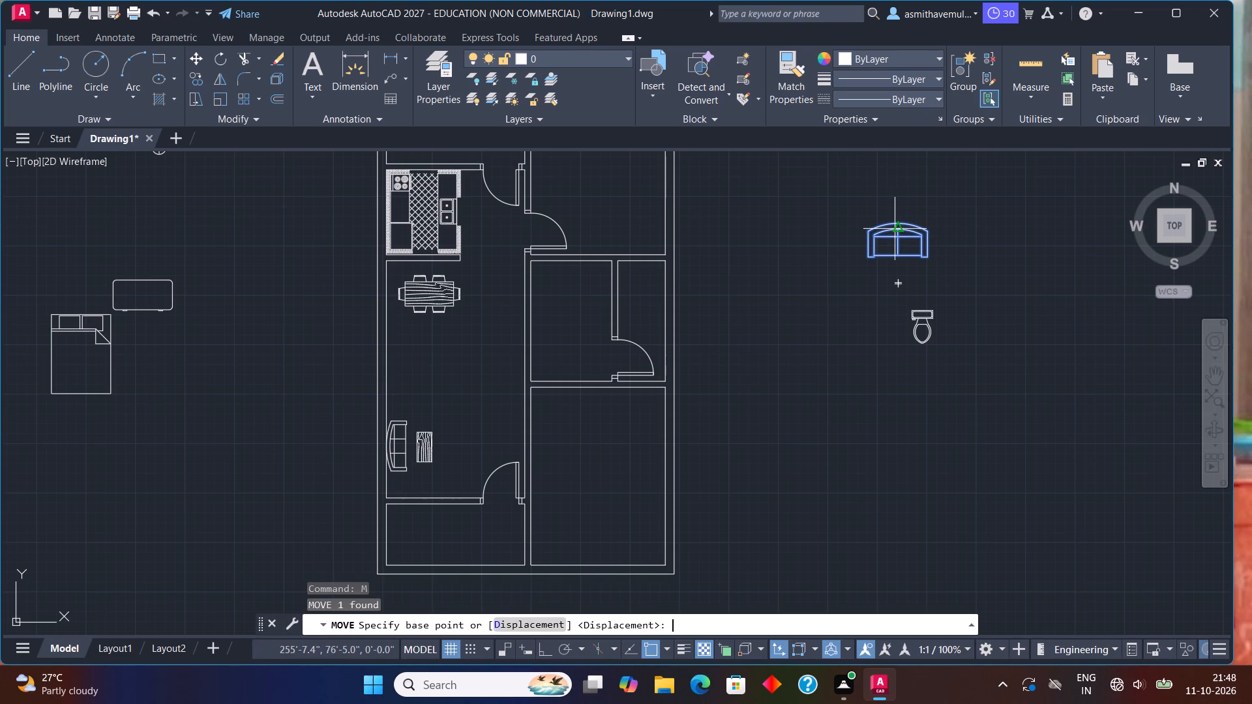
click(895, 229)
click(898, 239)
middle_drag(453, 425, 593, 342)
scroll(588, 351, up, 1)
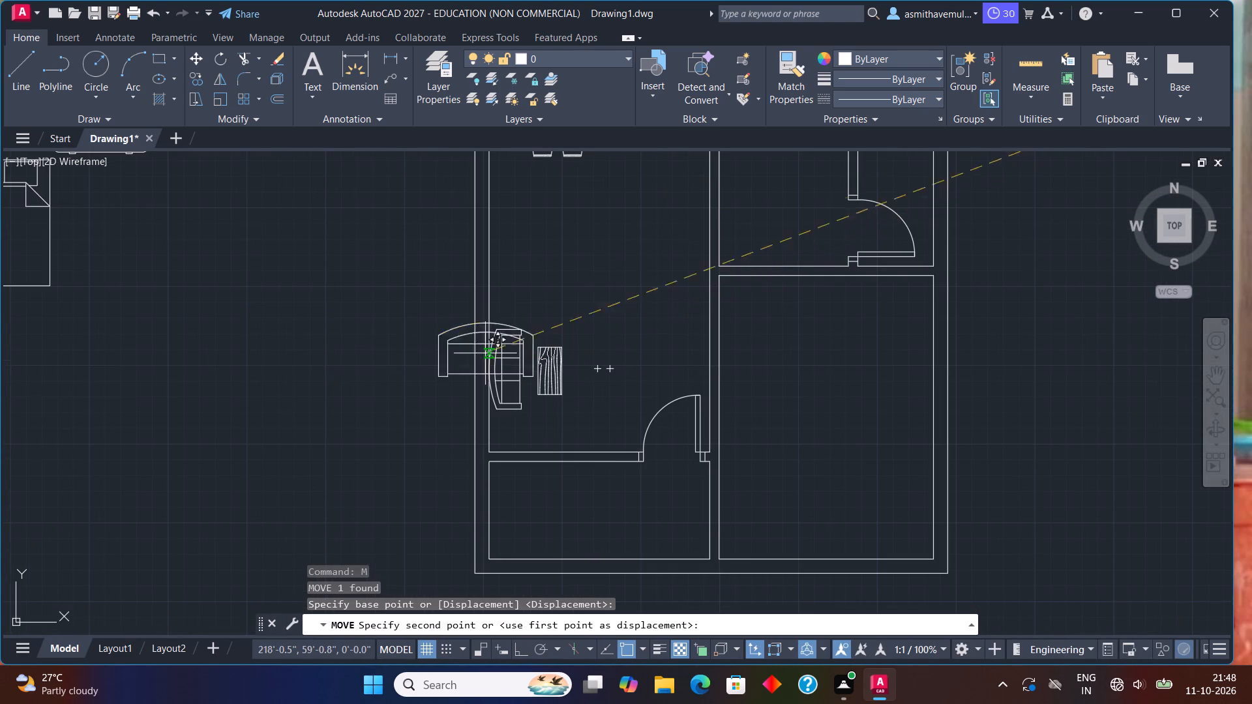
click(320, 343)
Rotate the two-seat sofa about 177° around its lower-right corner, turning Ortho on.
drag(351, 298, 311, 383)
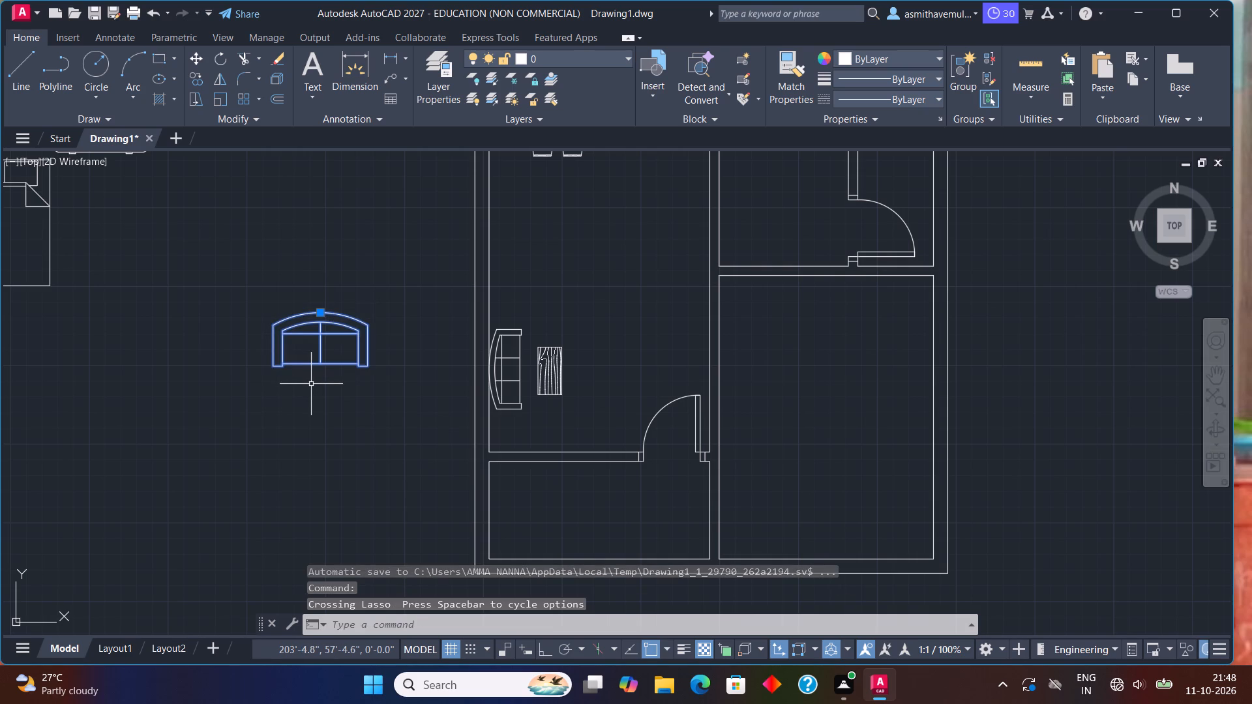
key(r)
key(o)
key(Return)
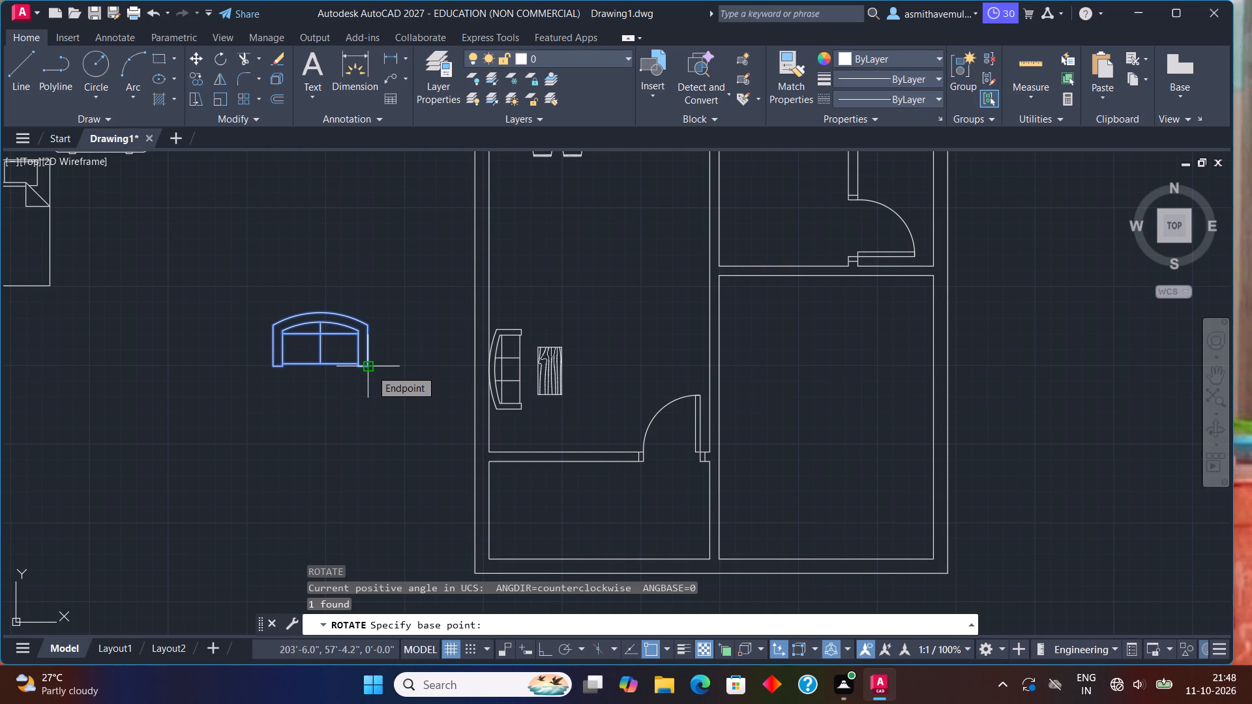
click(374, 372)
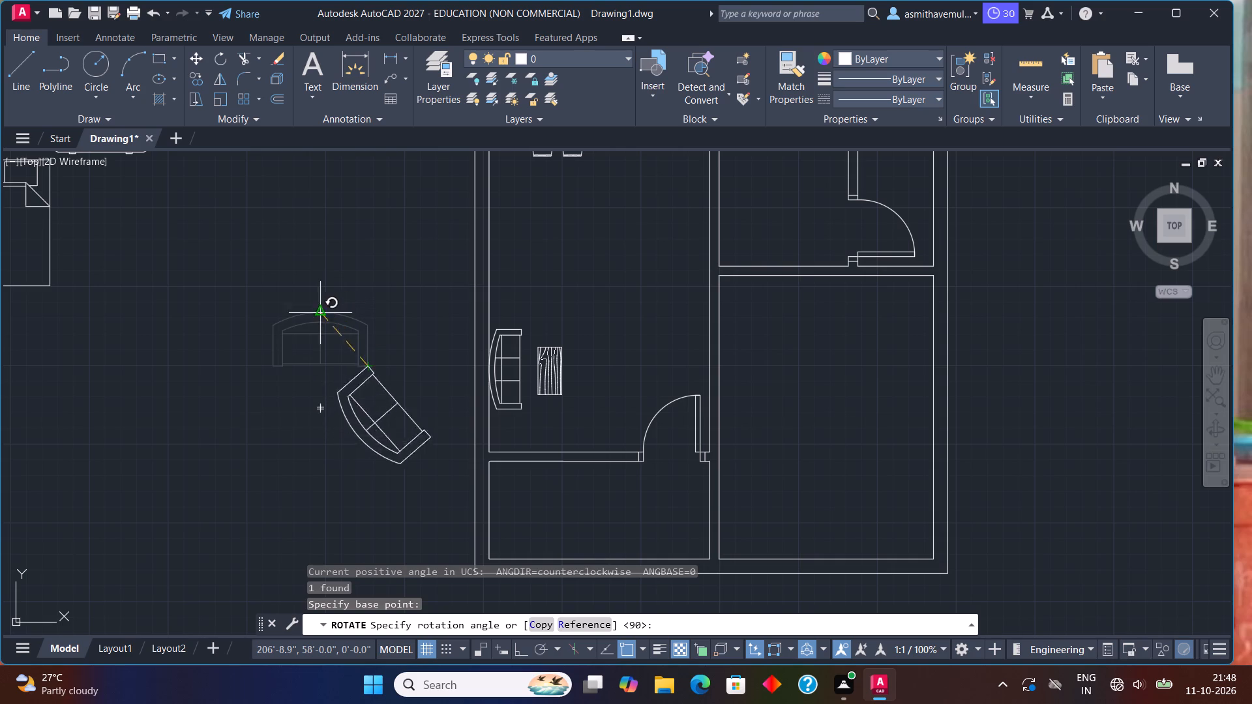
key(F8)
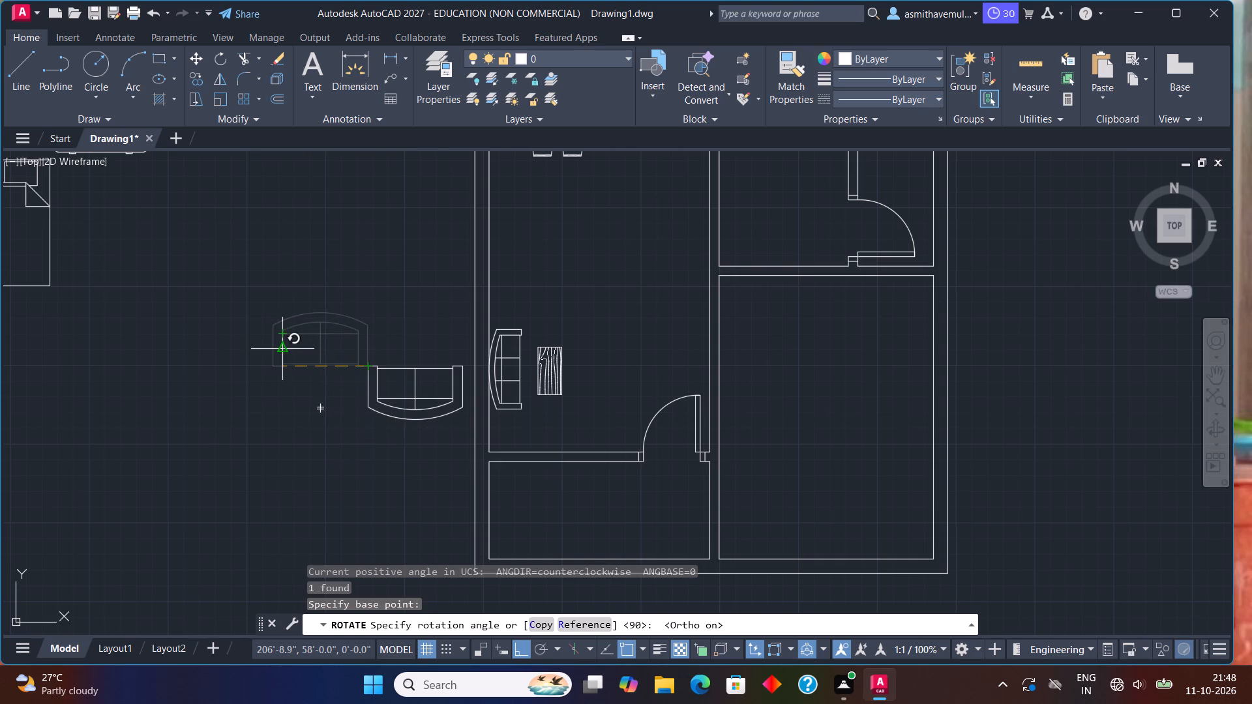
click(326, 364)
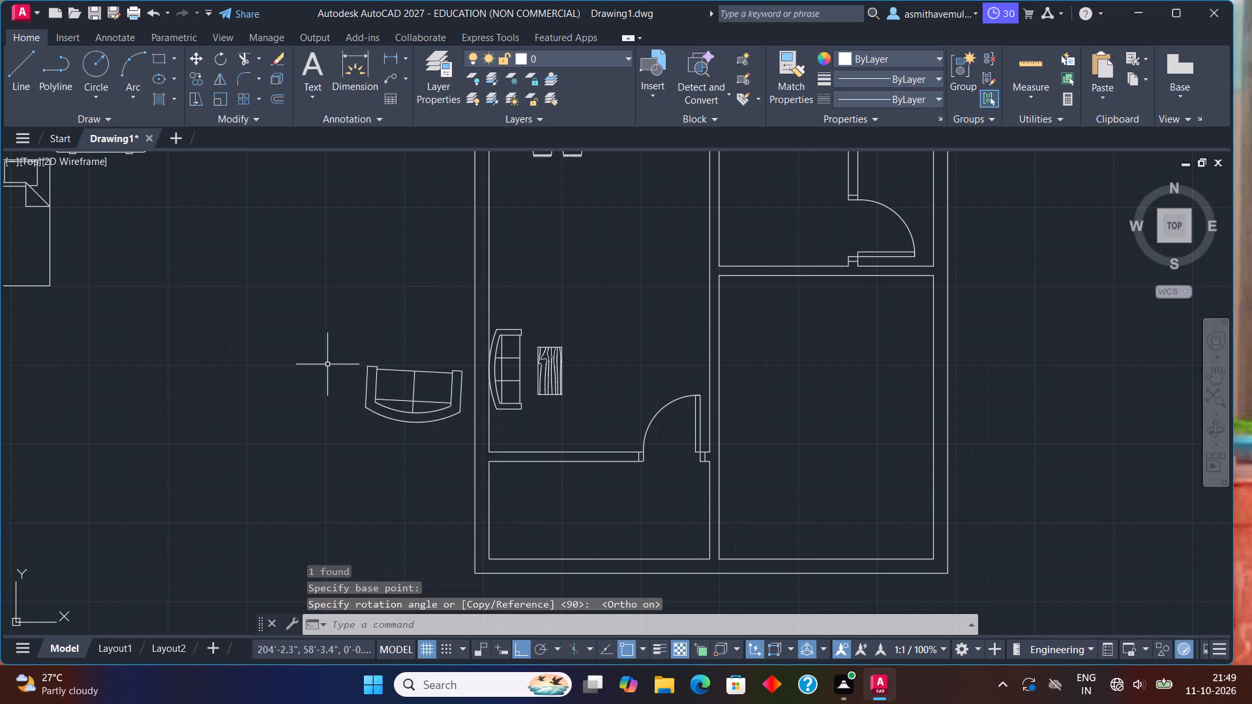
Erase the tilted two-seat sofa outside the plan's left wall.
click(406, 352)
drag(408, 359, 409, 432)
drag(437, 372, 434, 378)
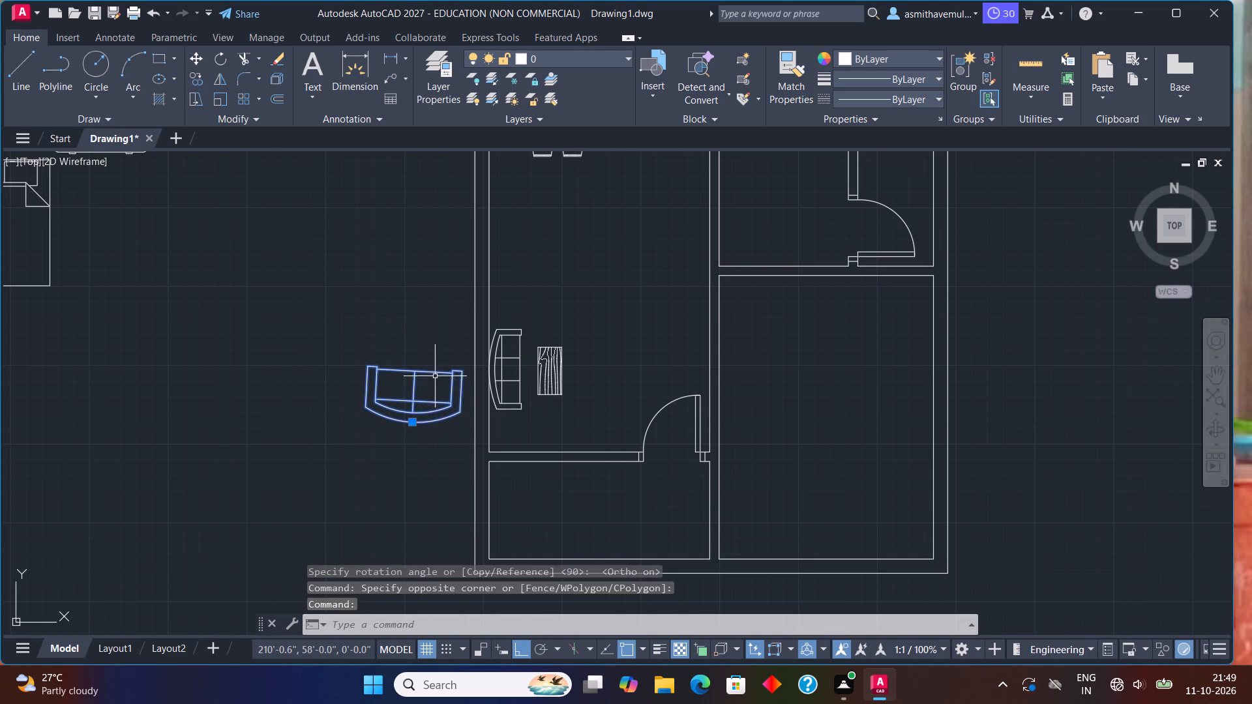
drag(434, 378, 420, 422)
key(Delete)
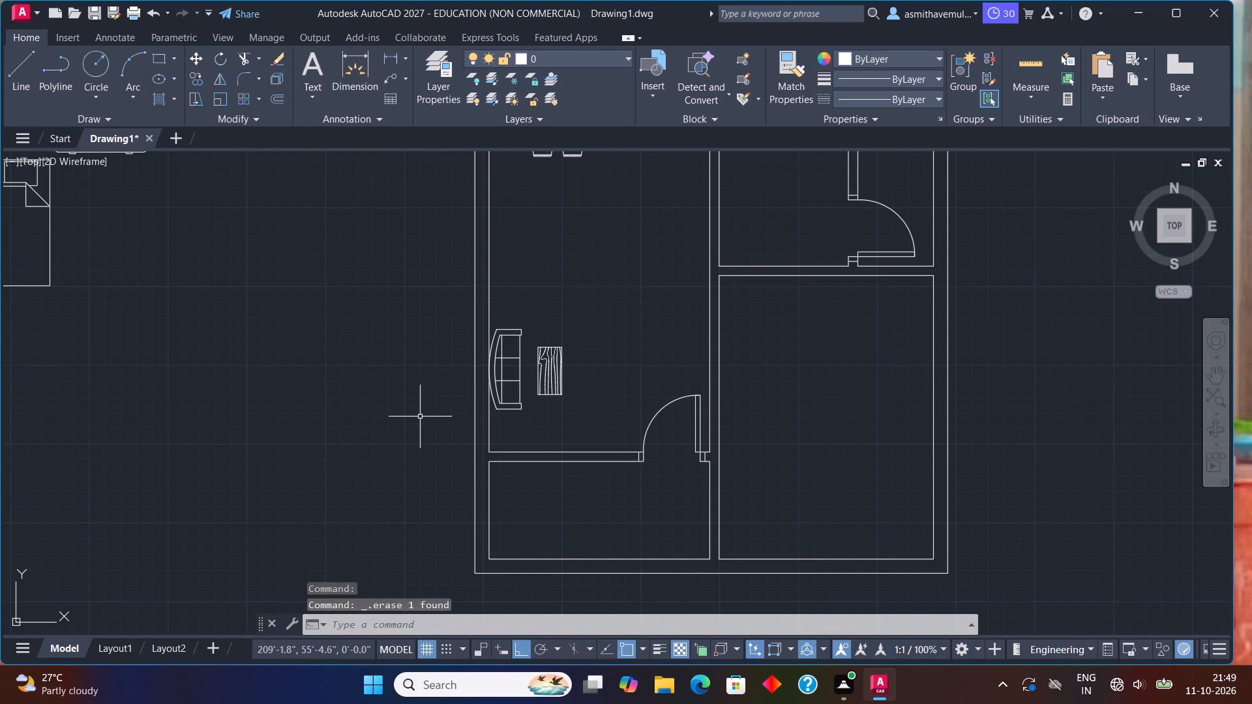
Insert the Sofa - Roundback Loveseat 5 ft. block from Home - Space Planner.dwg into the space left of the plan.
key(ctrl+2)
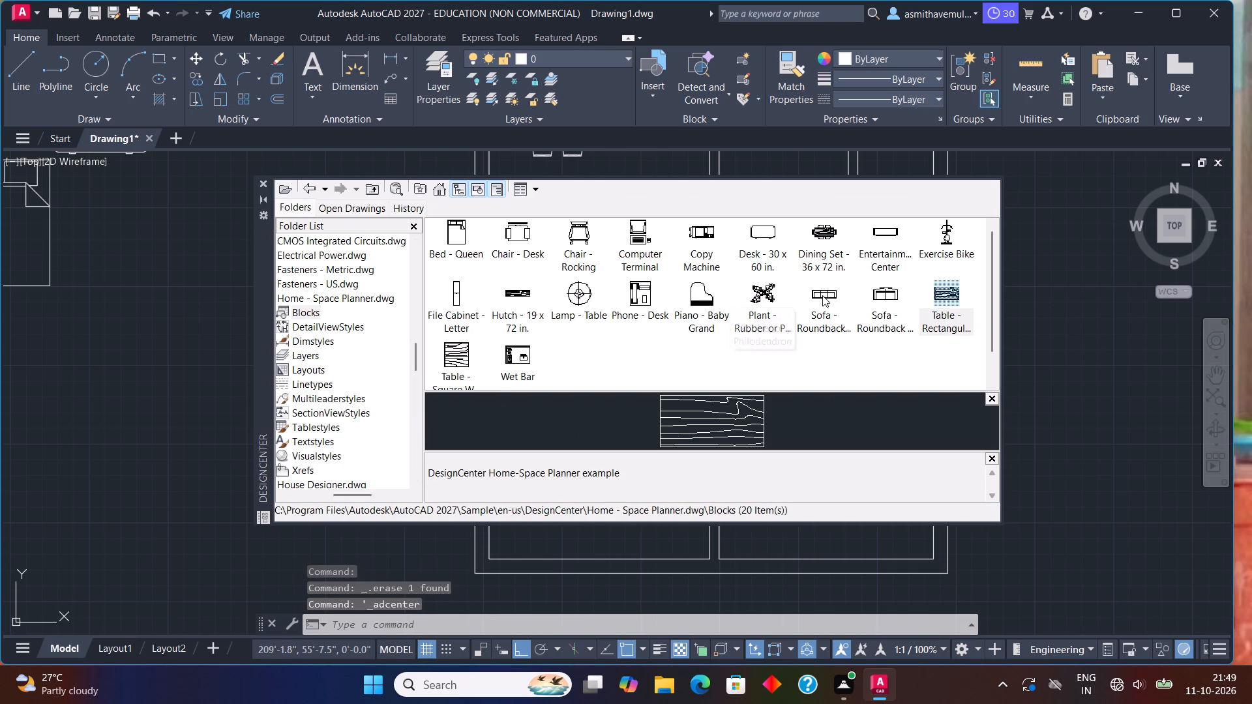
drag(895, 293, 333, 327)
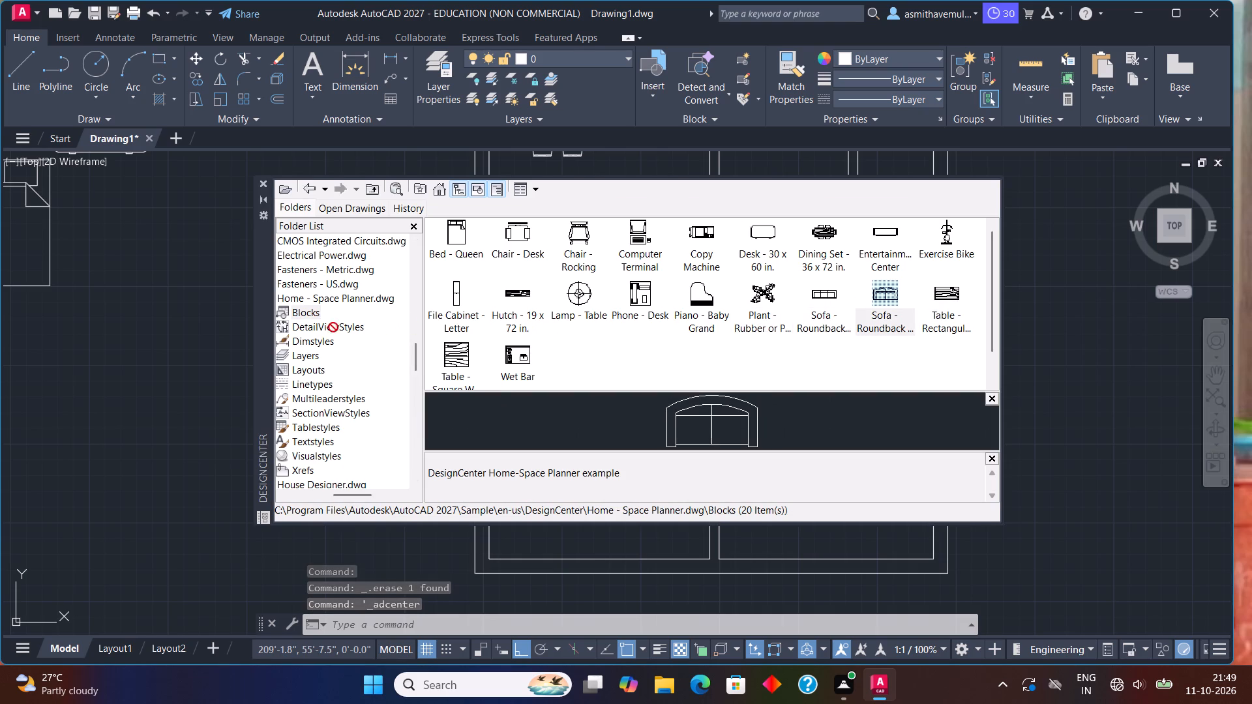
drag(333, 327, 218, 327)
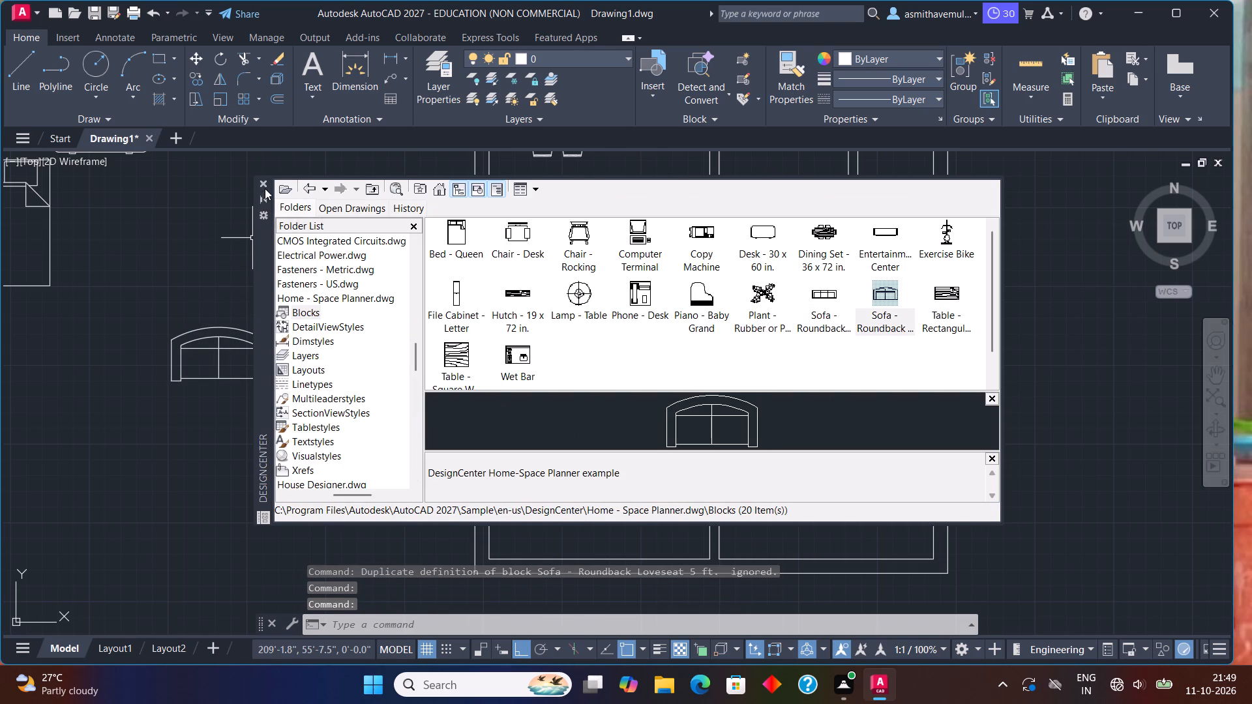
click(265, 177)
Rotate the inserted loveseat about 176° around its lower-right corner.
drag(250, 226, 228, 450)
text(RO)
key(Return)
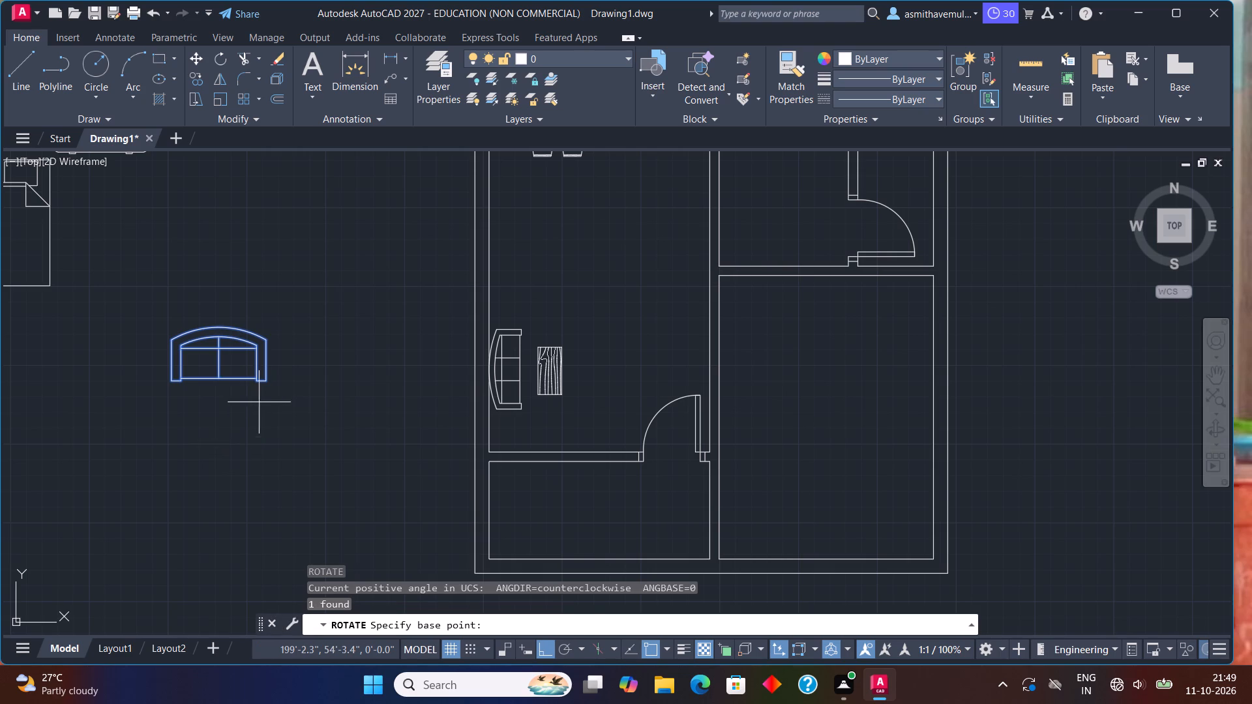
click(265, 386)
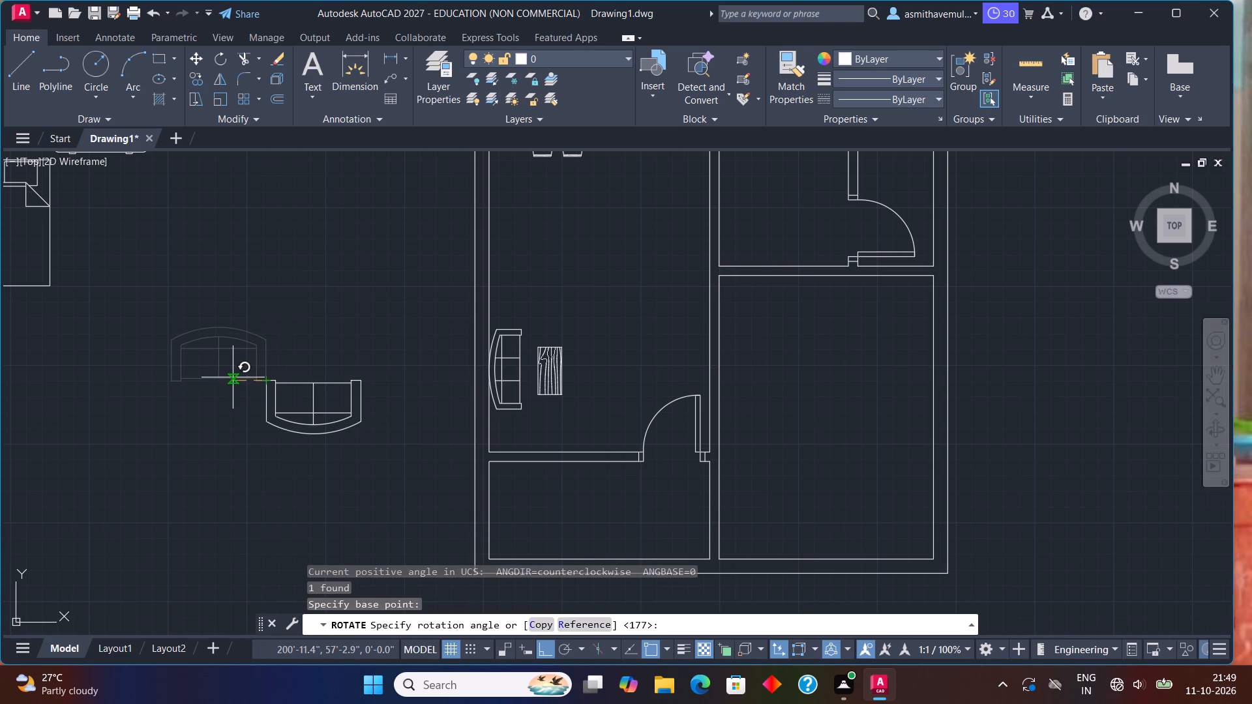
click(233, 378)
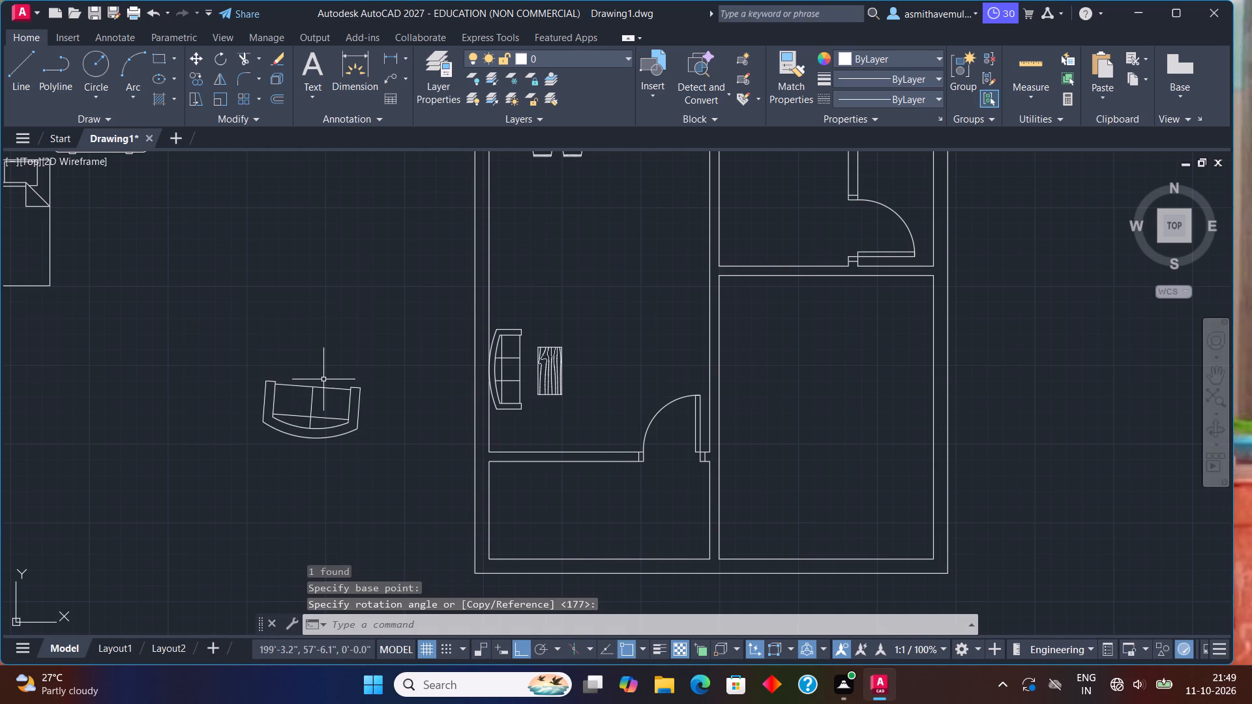
Insert another Sofa - Roundback Loveseat 5 ft. block from DesignCenter, left of the tilted loveseat.
key(ctrl+2)
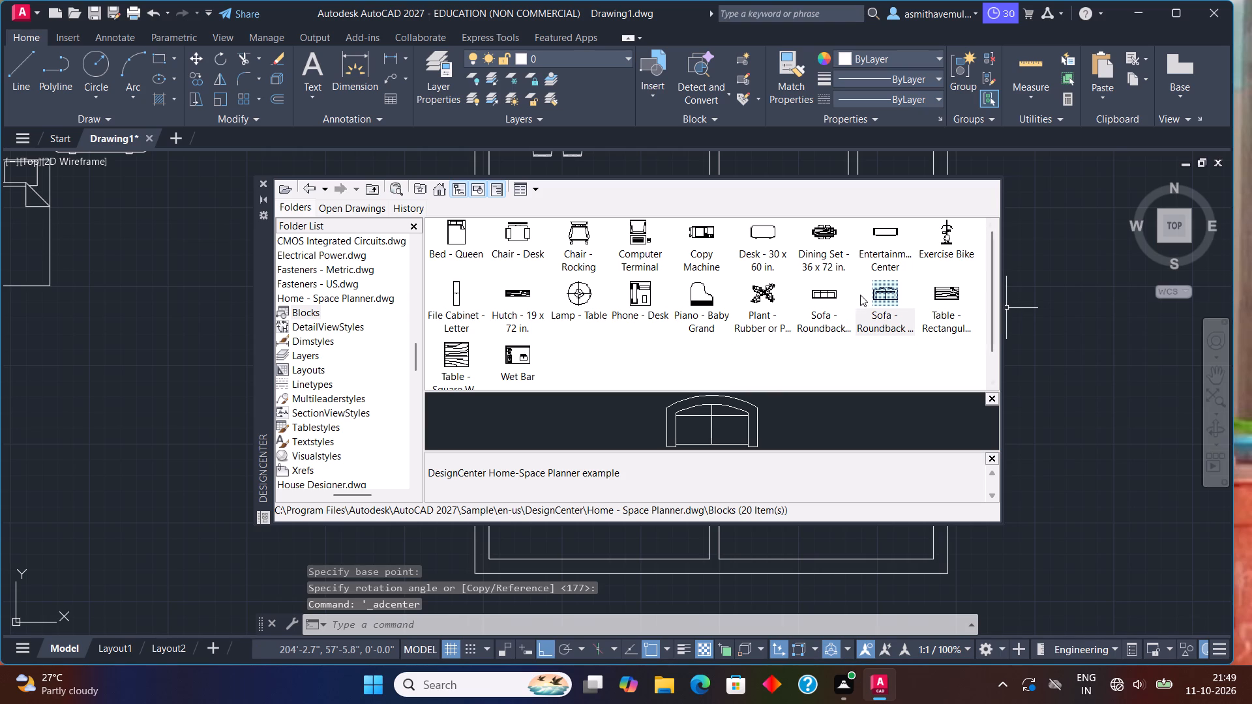
drag(895, 295, 184, 355)
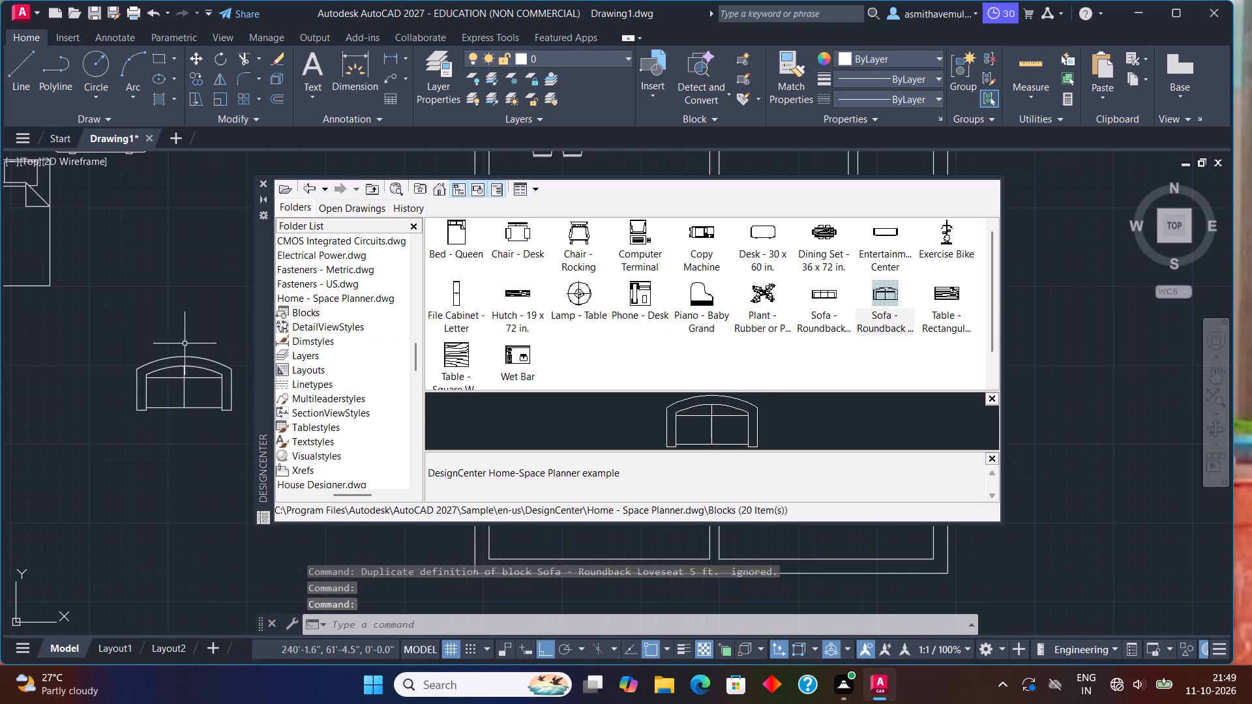
click(265, 177)
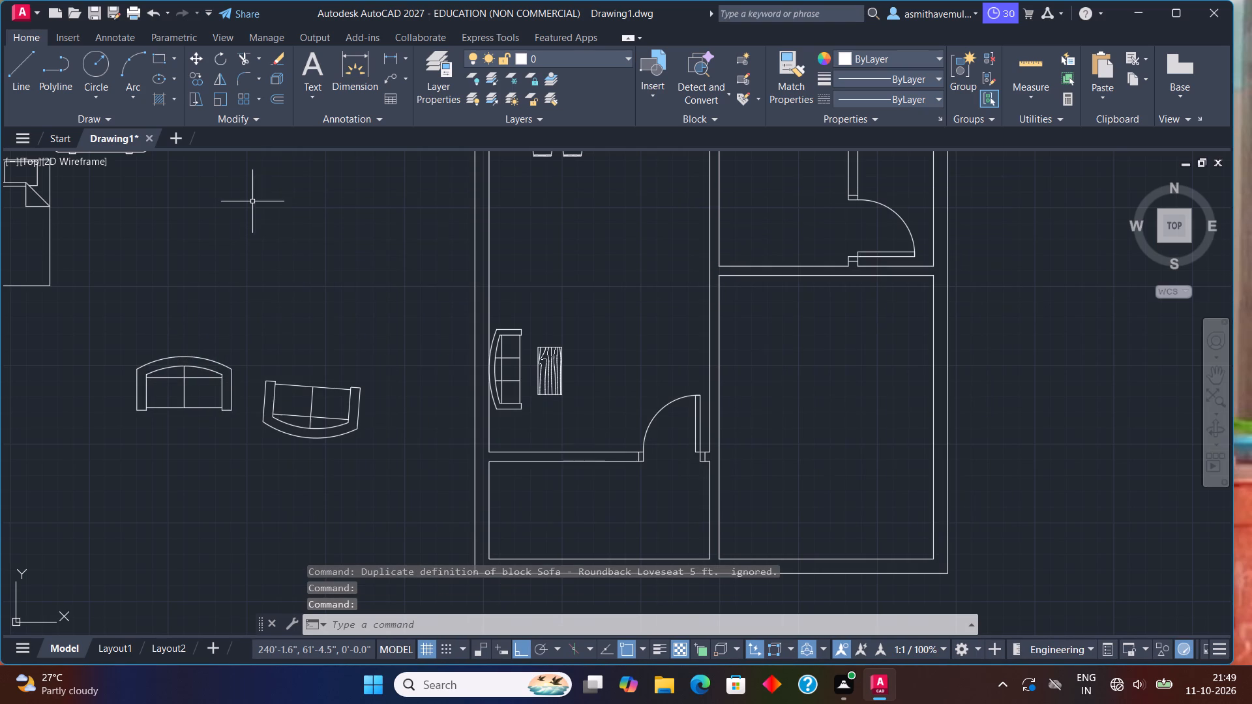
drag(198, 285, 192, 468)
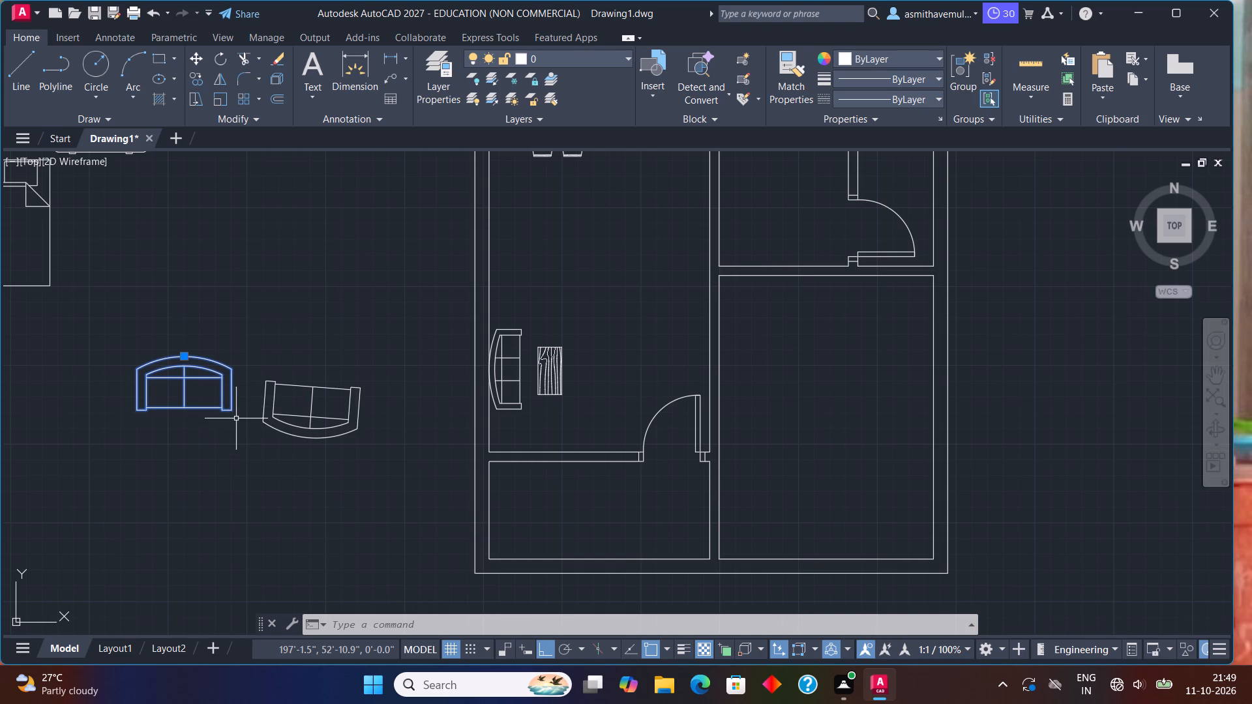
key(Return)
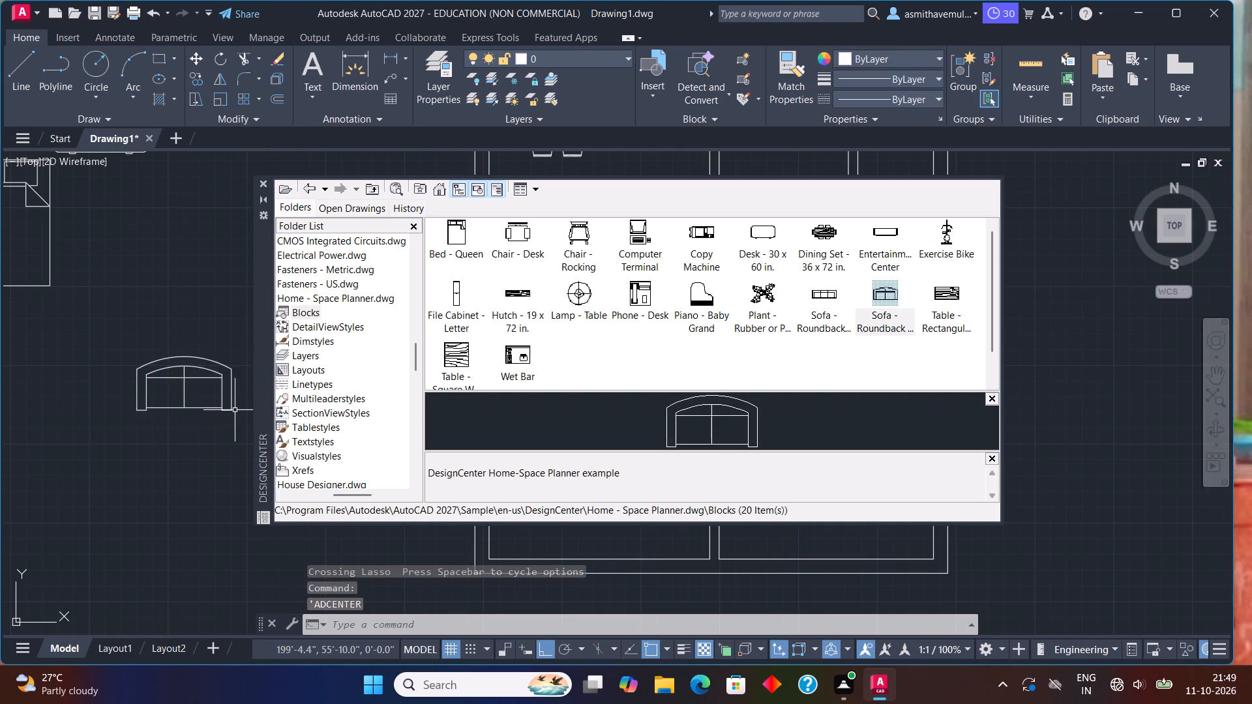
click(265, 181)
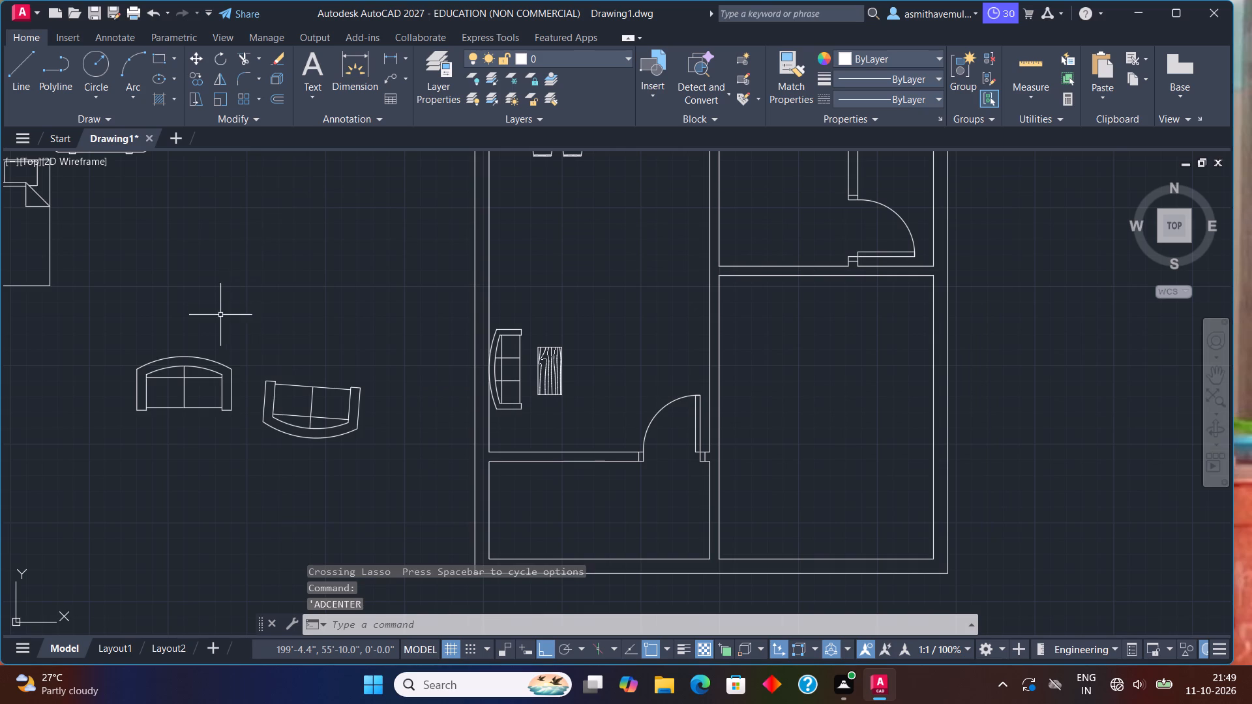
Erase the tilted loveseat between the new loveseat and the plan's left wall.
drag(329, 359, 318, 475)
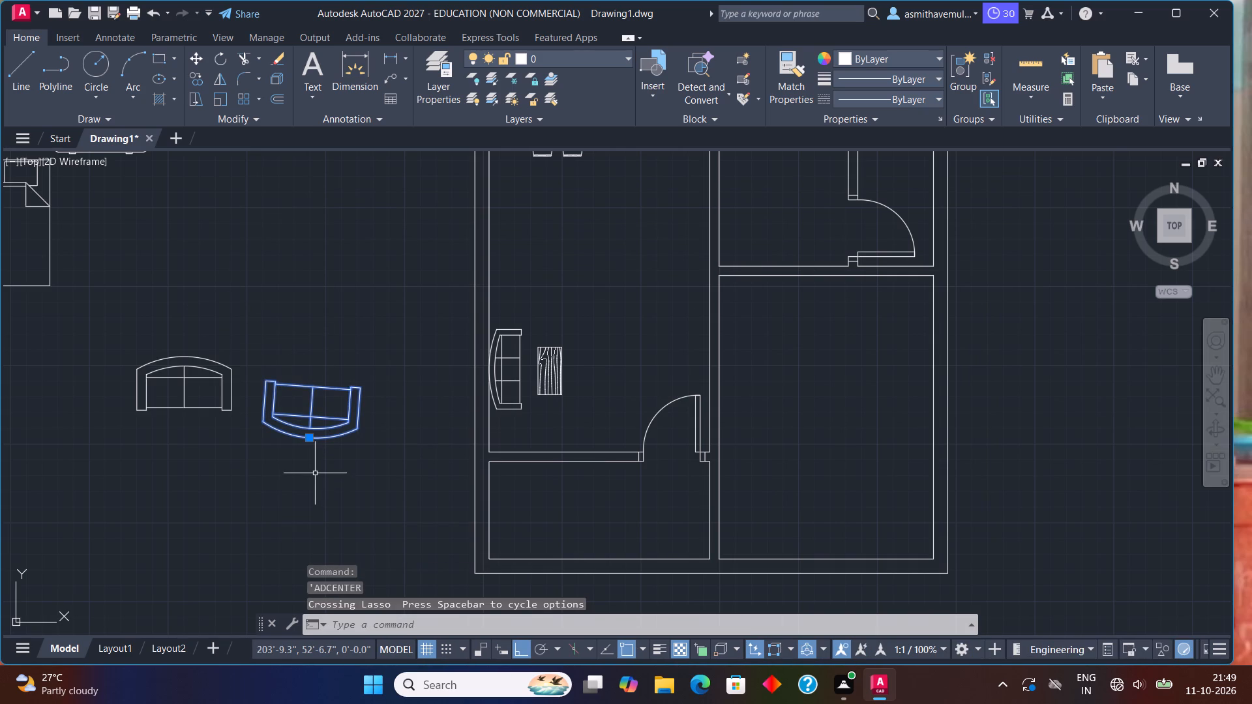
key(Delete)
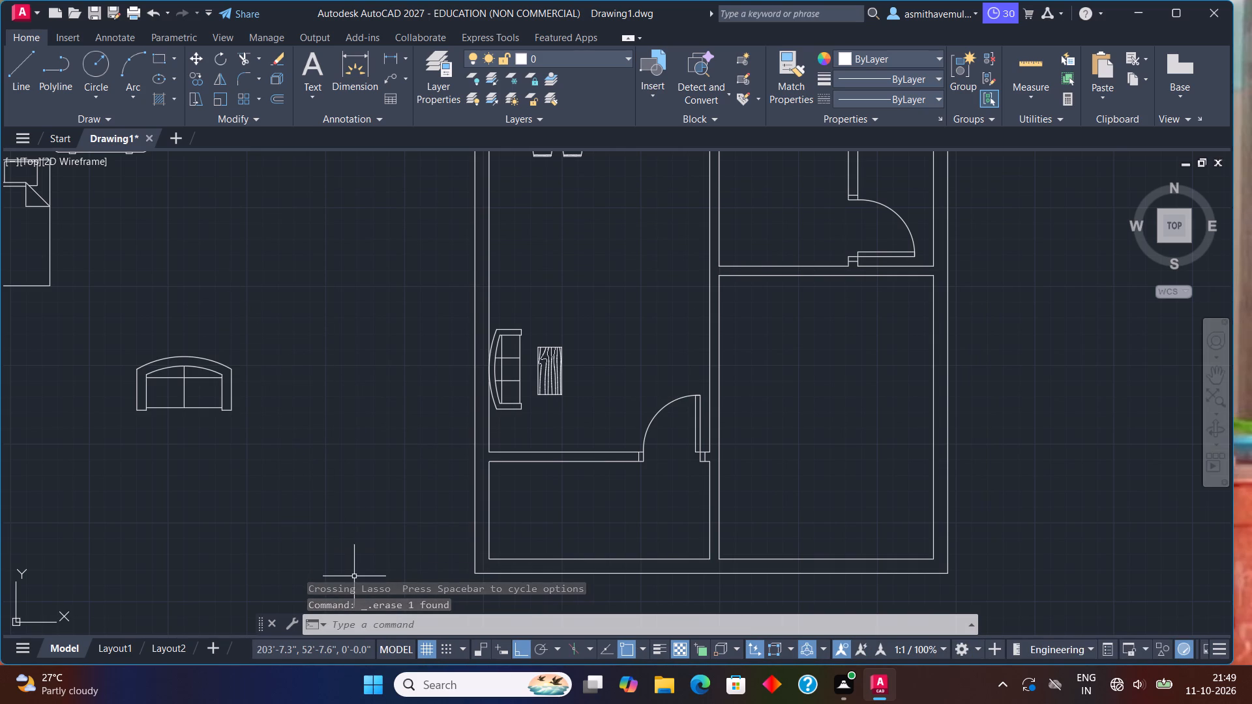
Rotate the remaining loveseat left of the plan 180° around its lower-right corner with Ortho on.
drag(261, 287, 183, 486)
text(RO)
key(Return)
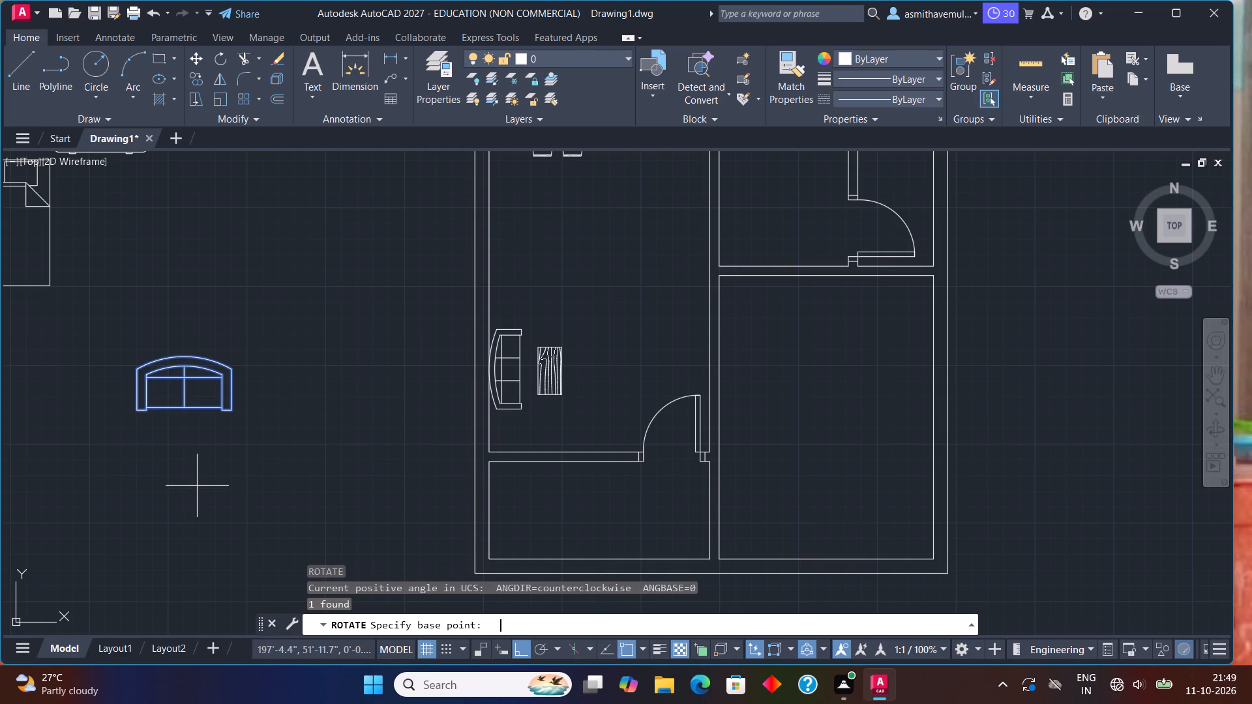
click(232, 411)
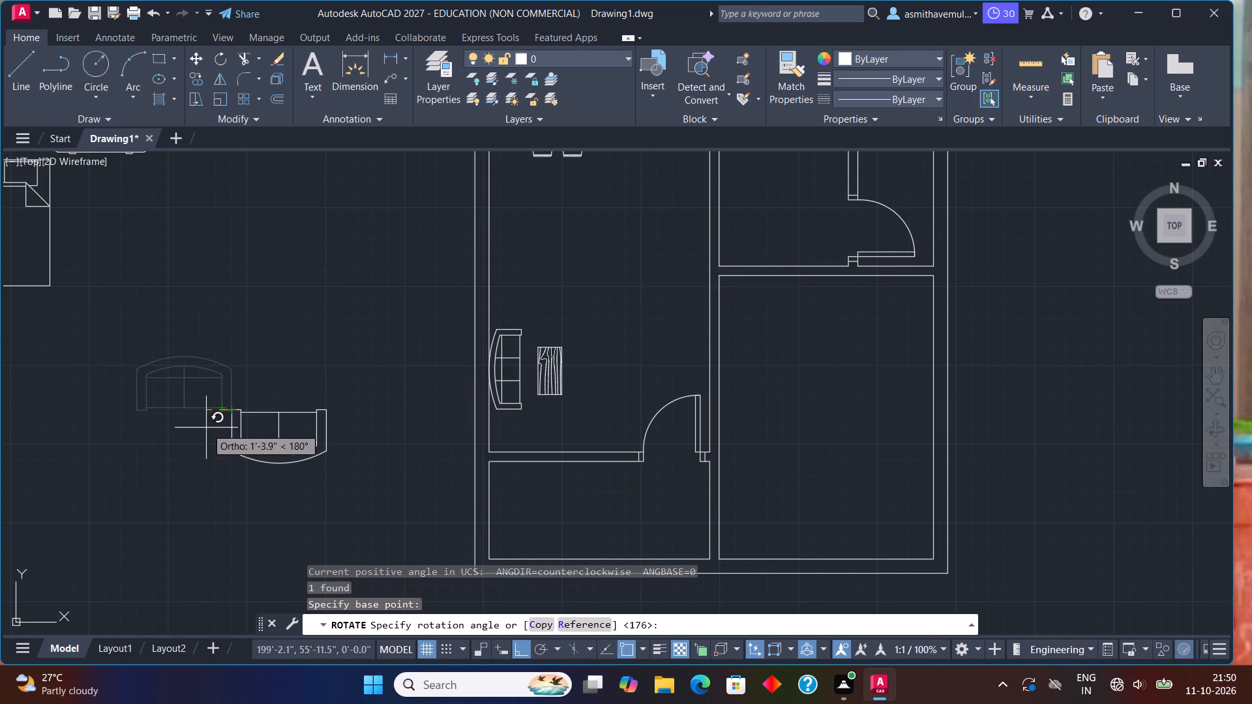
click(209, 417)
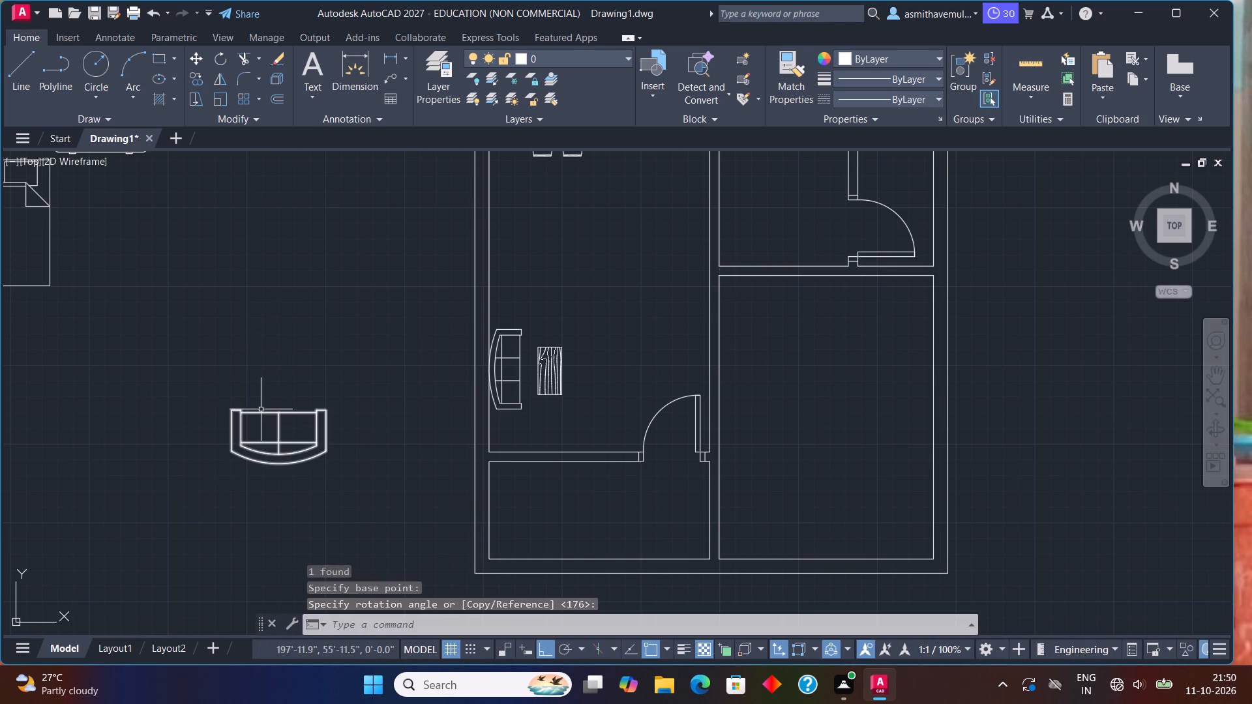
Scale the rotated loveseat down about its upper-left corner to roughly 73% of its size.
drag(275, 409, 280, 486)
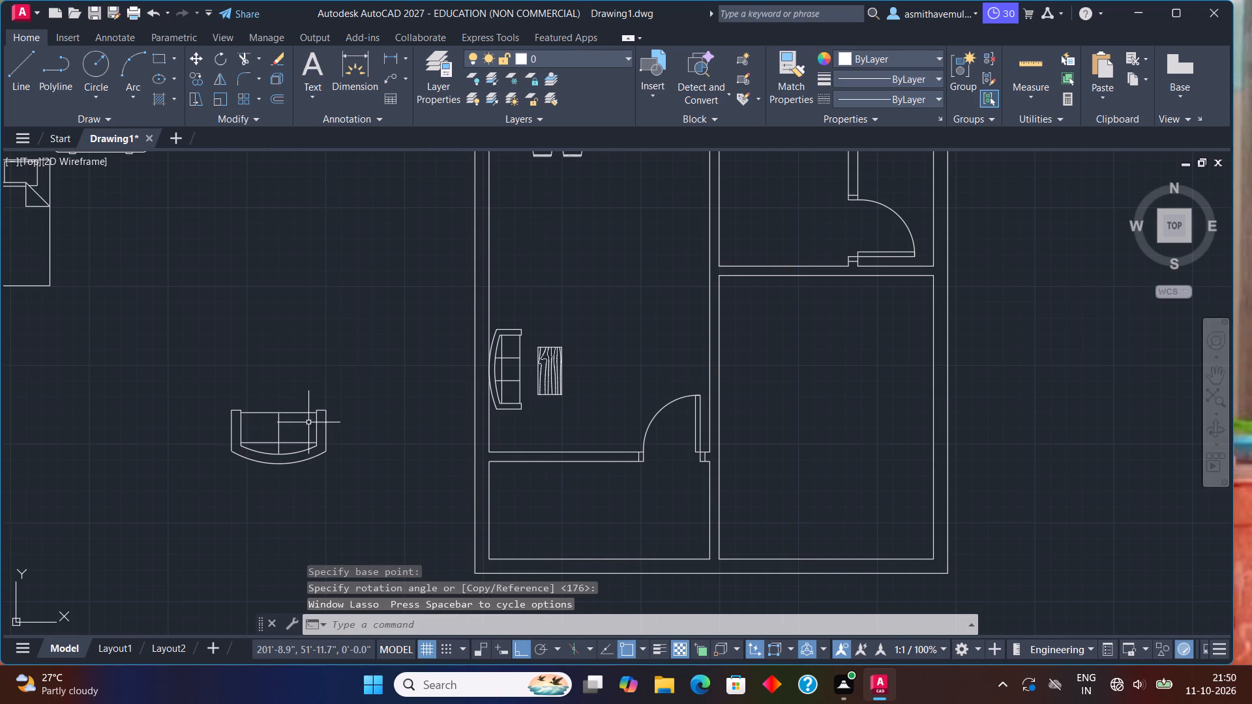
drag(308, 422, 287, 482)
text(SCAL)
key(e)
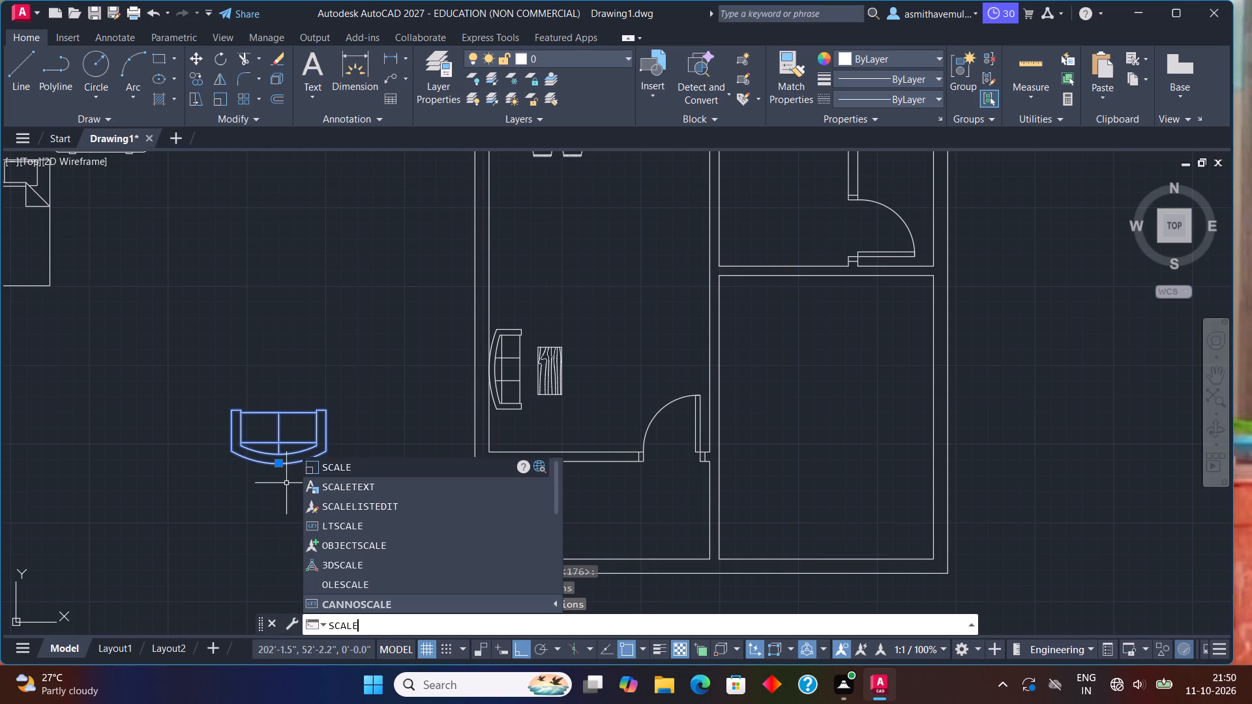
key(Return)
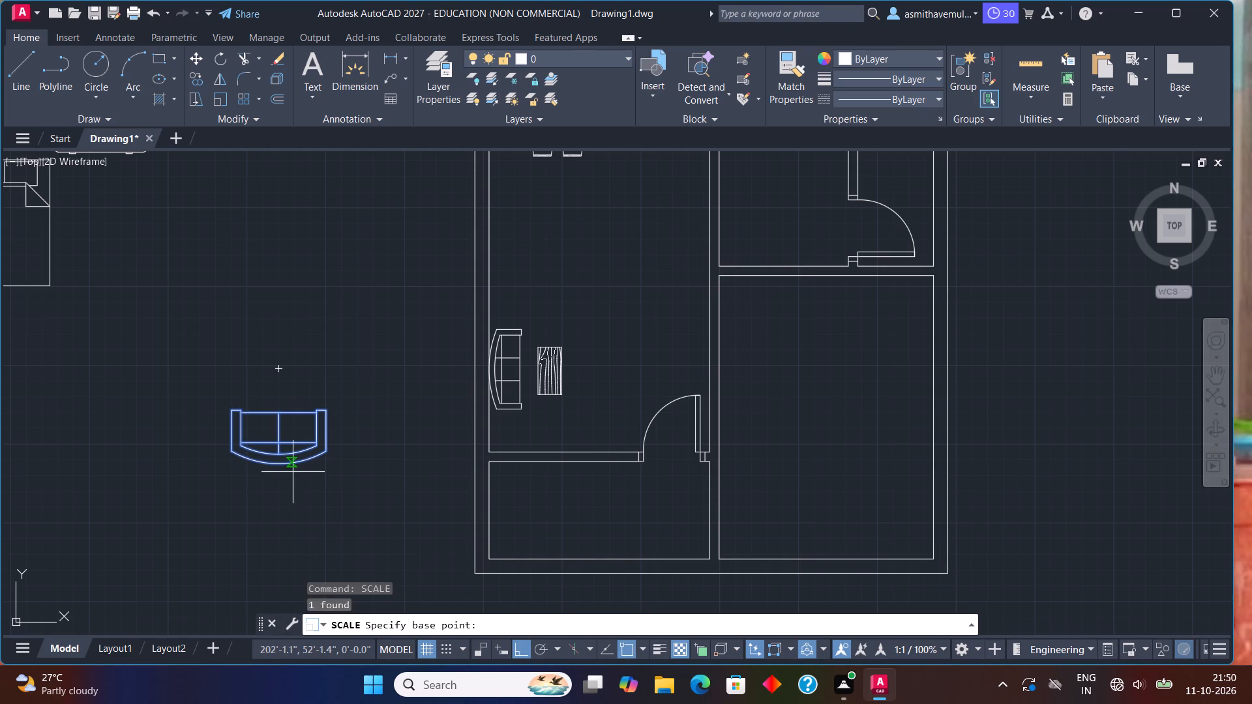
click(229, 411)
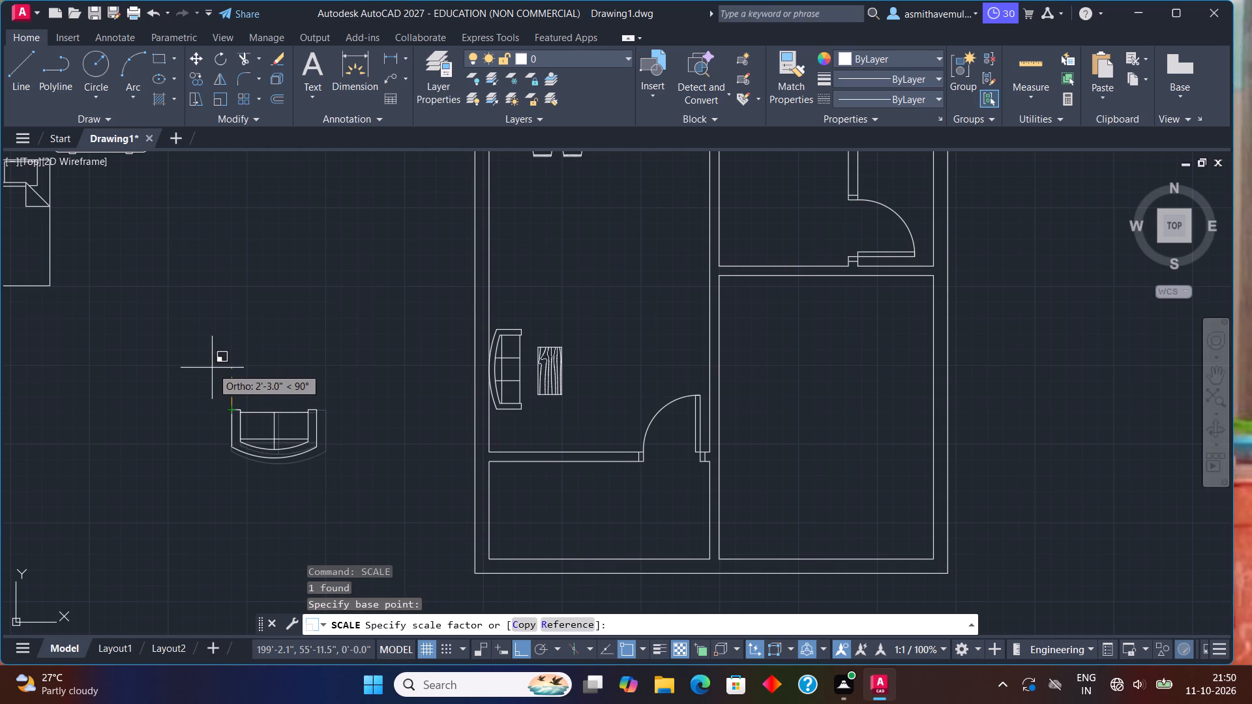
click(216, 375)
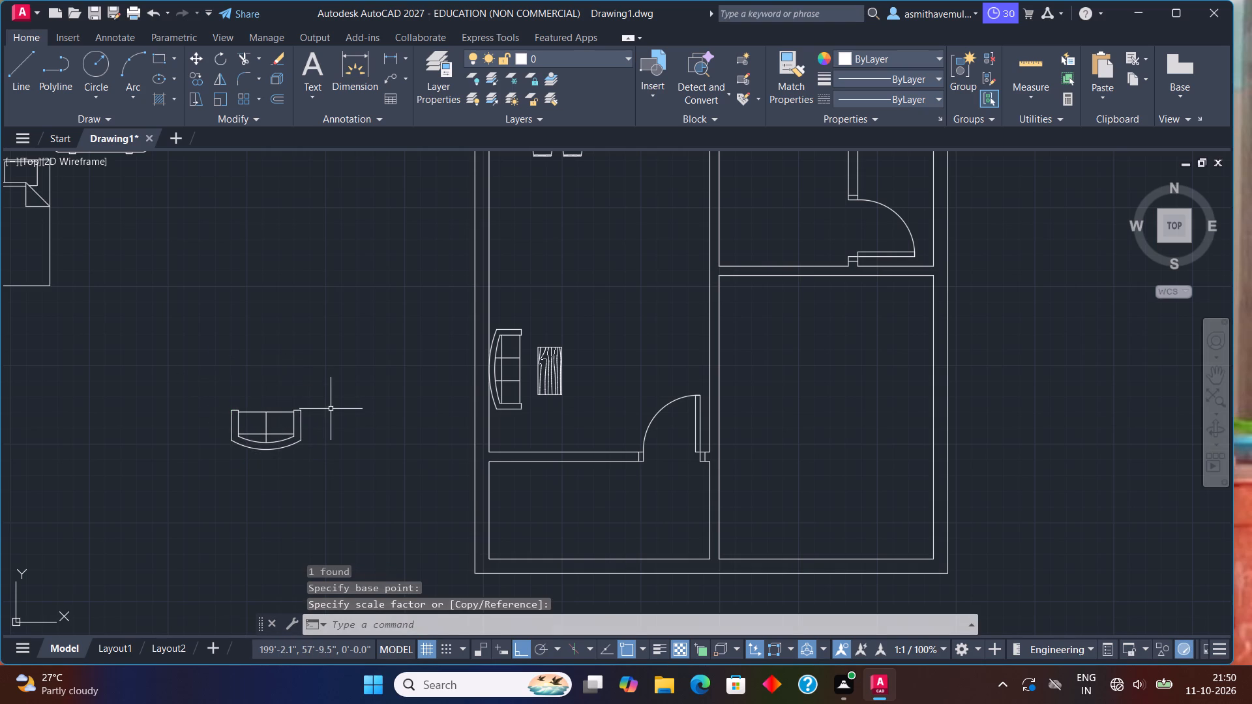
Move the loveseat by its curved back's midpoint onto the living room's bottom partition, below the sofa and coffee table, with Ortho off.
drag(297, 394, 271, 457)
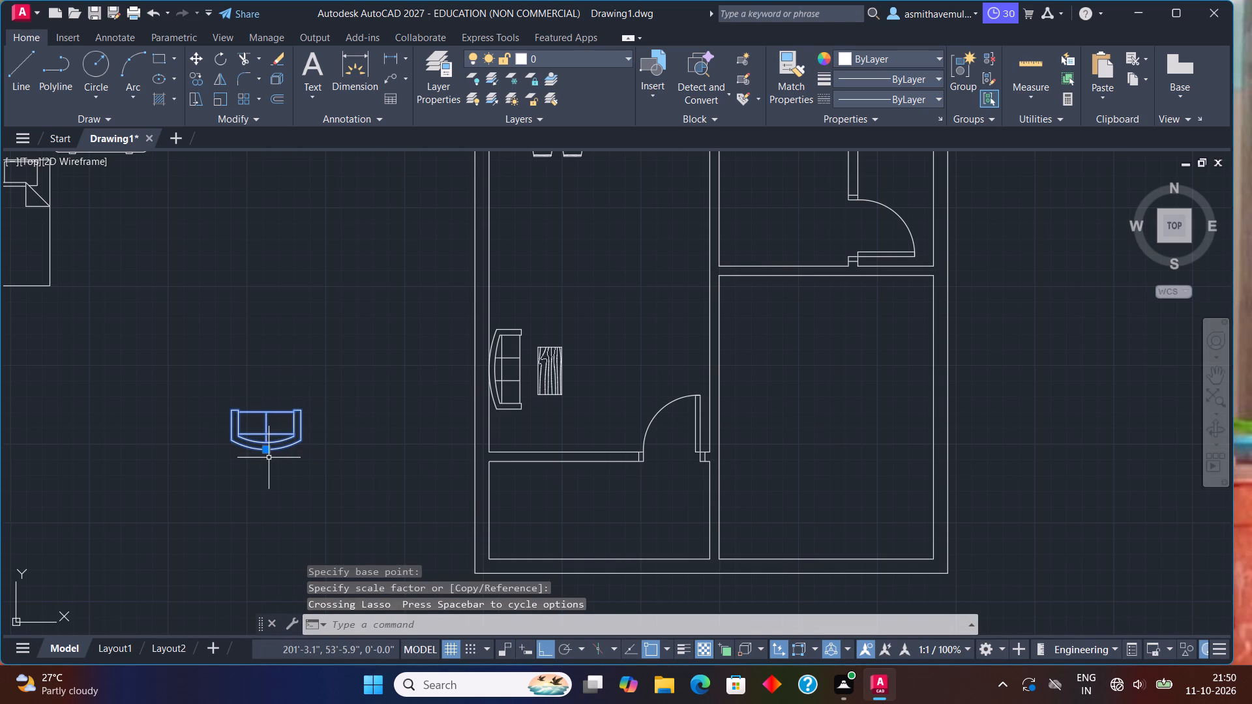
key(m)
key(Return)
click(268, 452)
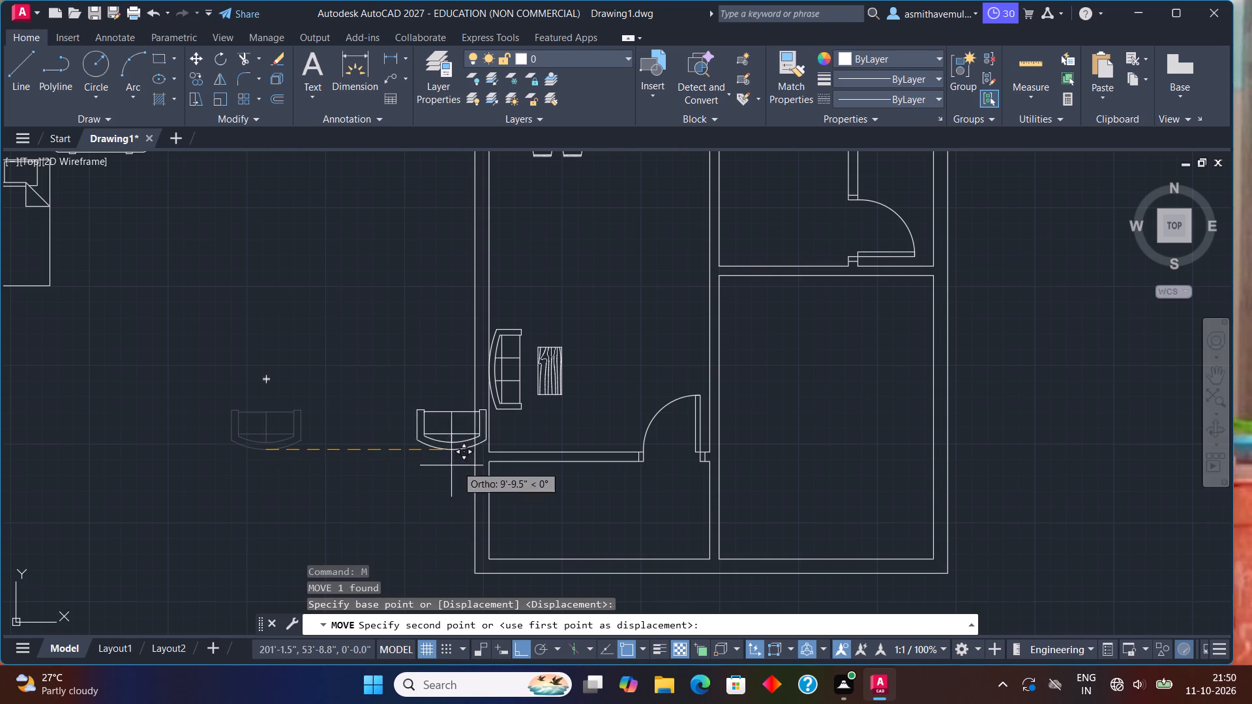
scroll(624, 473, up, 1)
scroll(548, 467, up, 2)
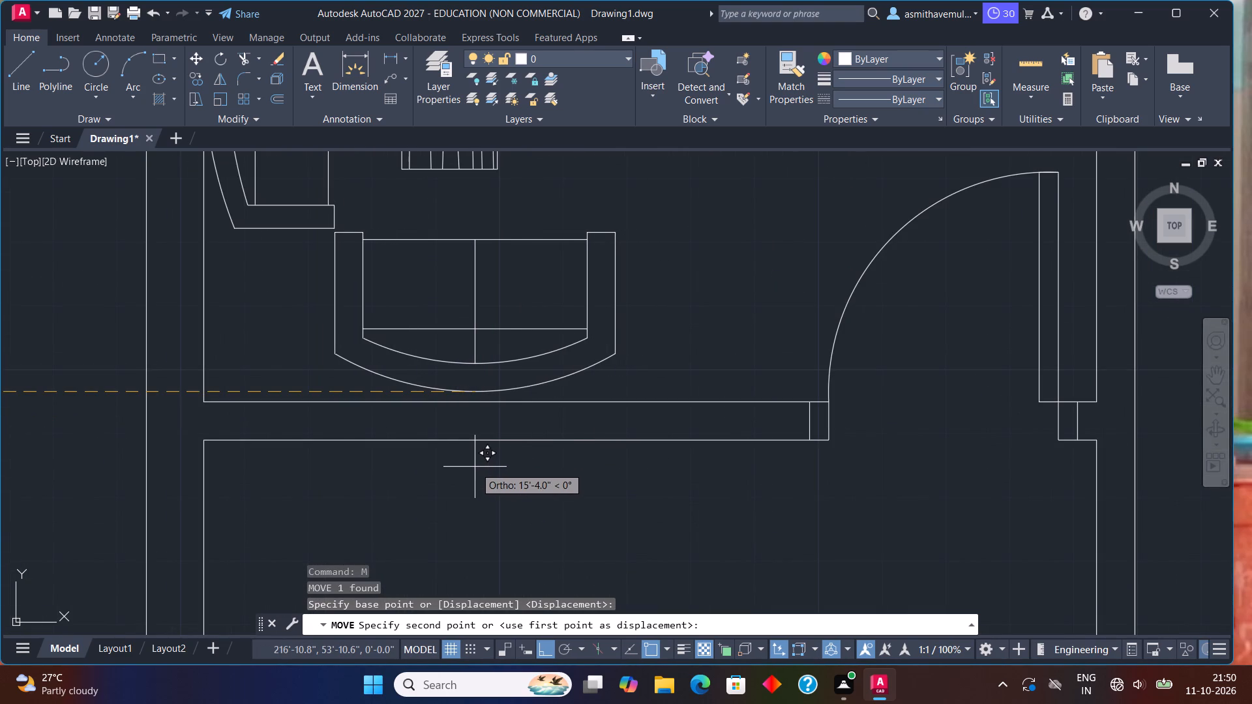
key(F8)
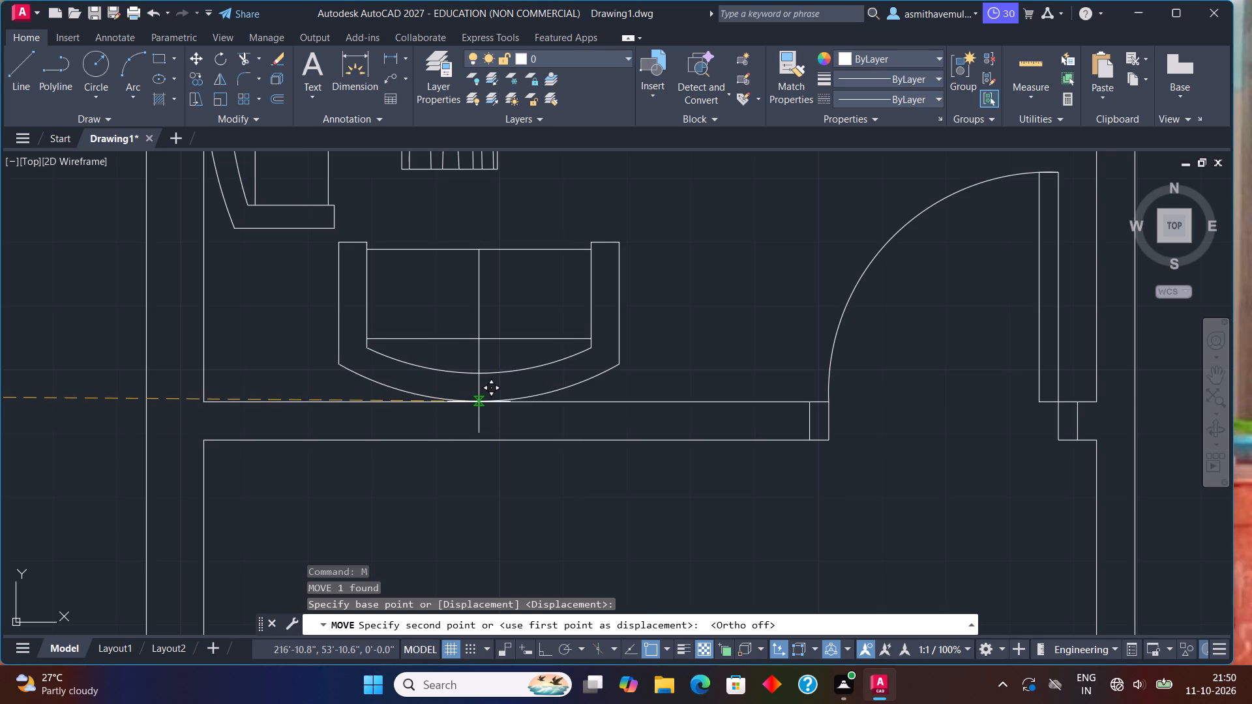
click(479, 402)
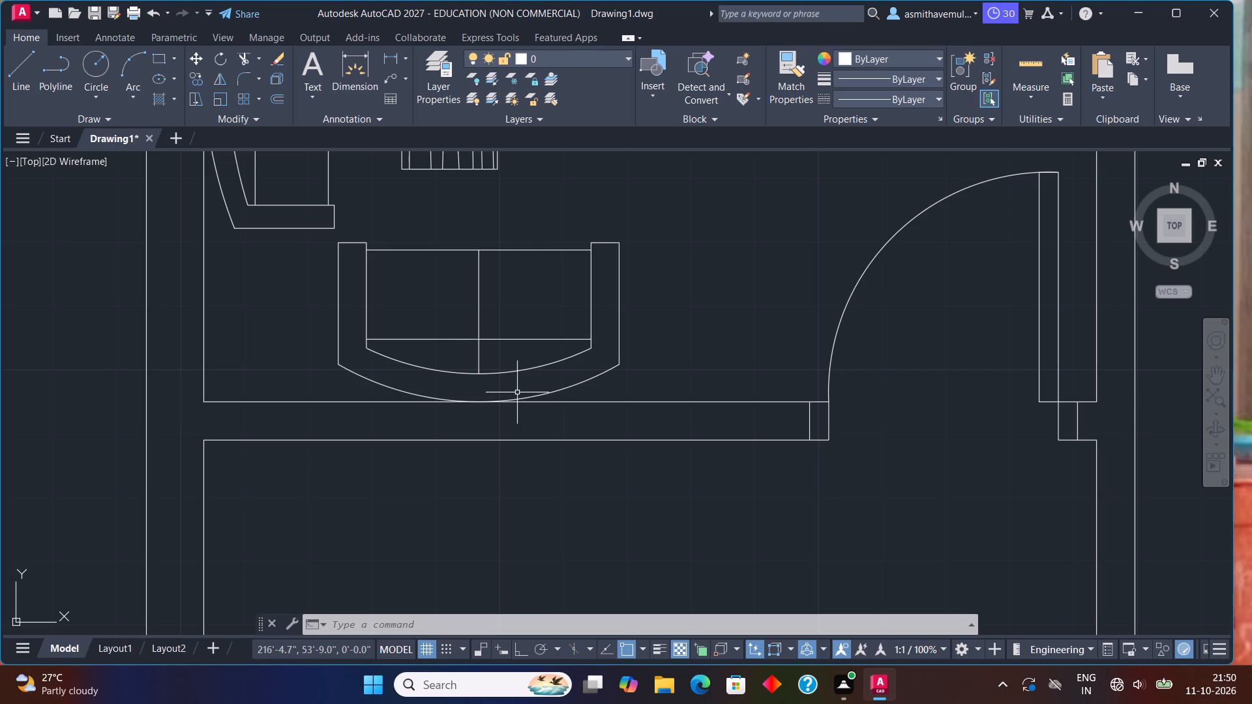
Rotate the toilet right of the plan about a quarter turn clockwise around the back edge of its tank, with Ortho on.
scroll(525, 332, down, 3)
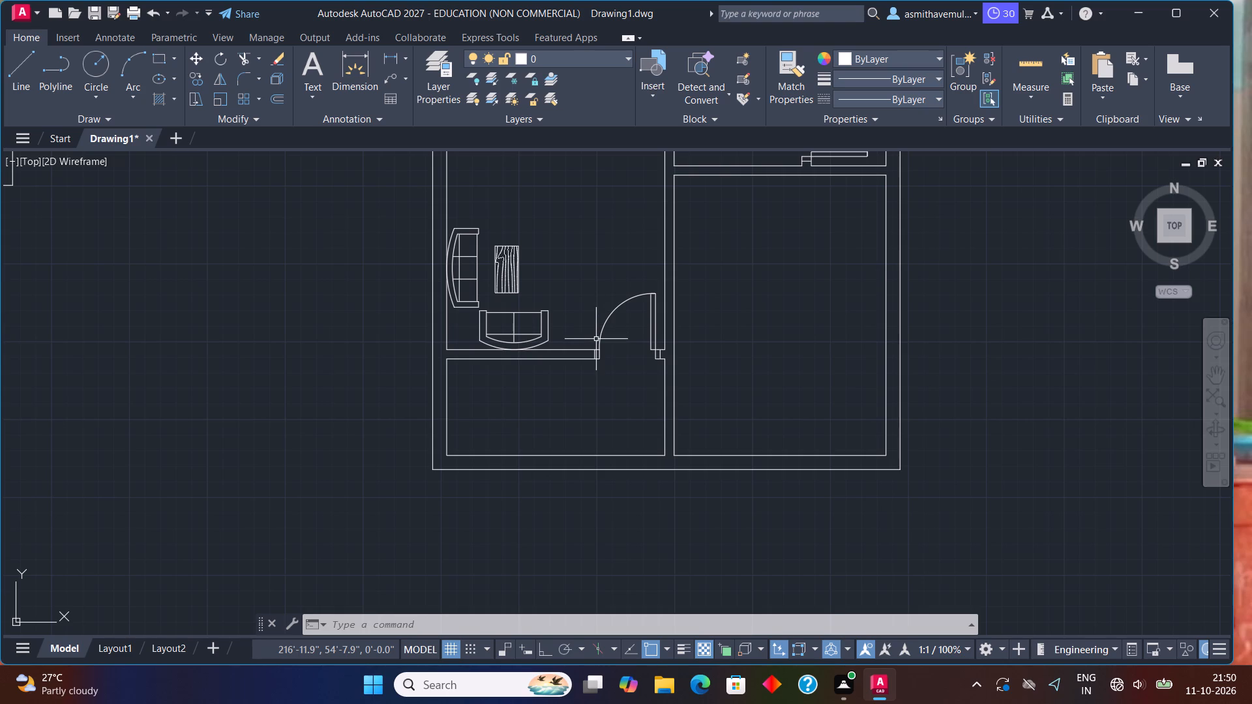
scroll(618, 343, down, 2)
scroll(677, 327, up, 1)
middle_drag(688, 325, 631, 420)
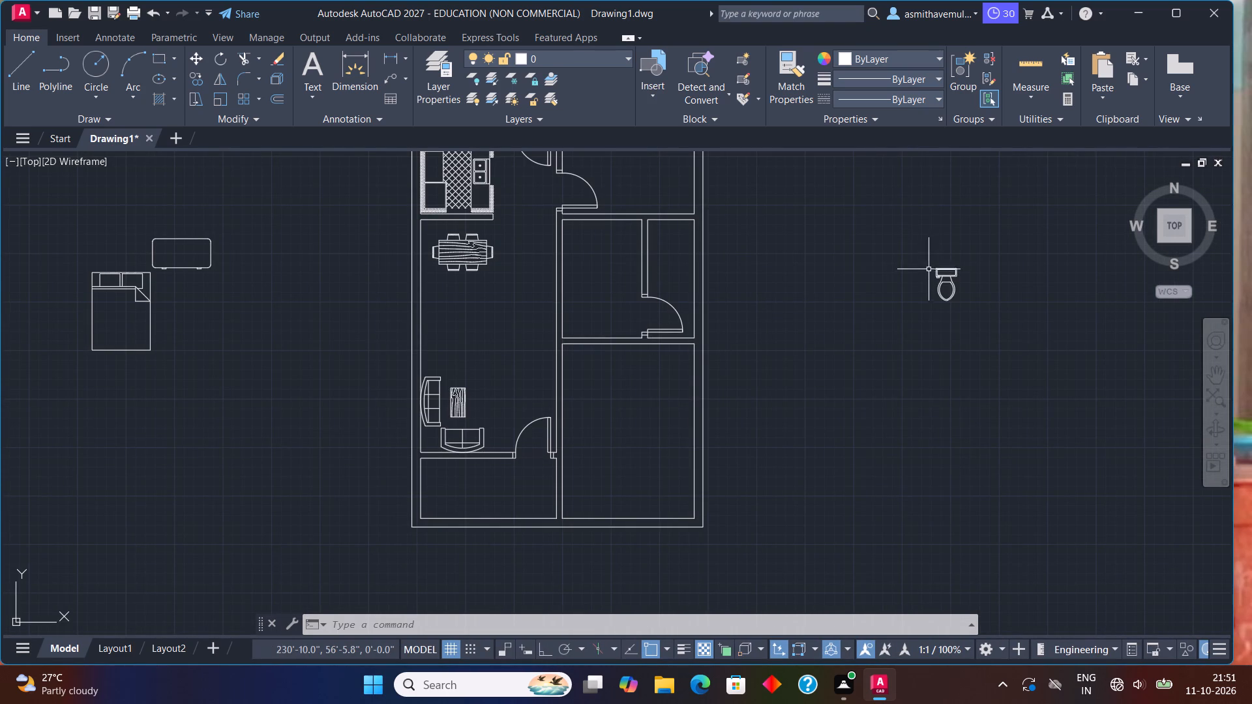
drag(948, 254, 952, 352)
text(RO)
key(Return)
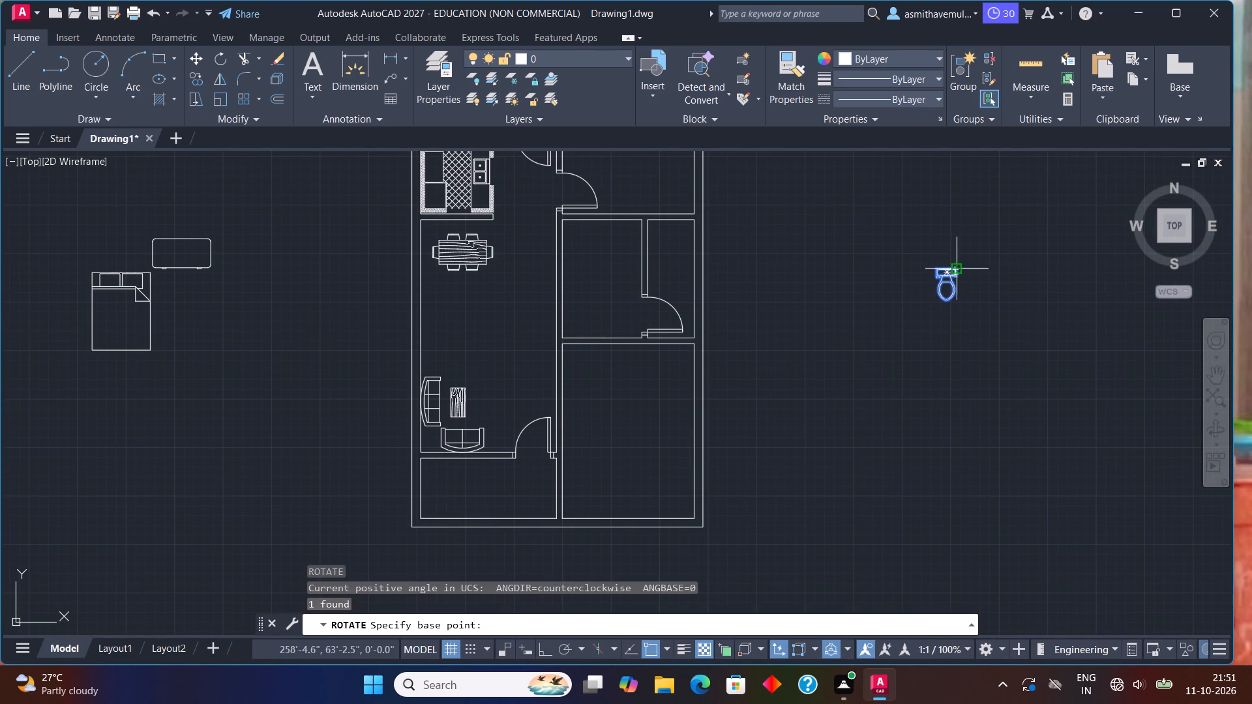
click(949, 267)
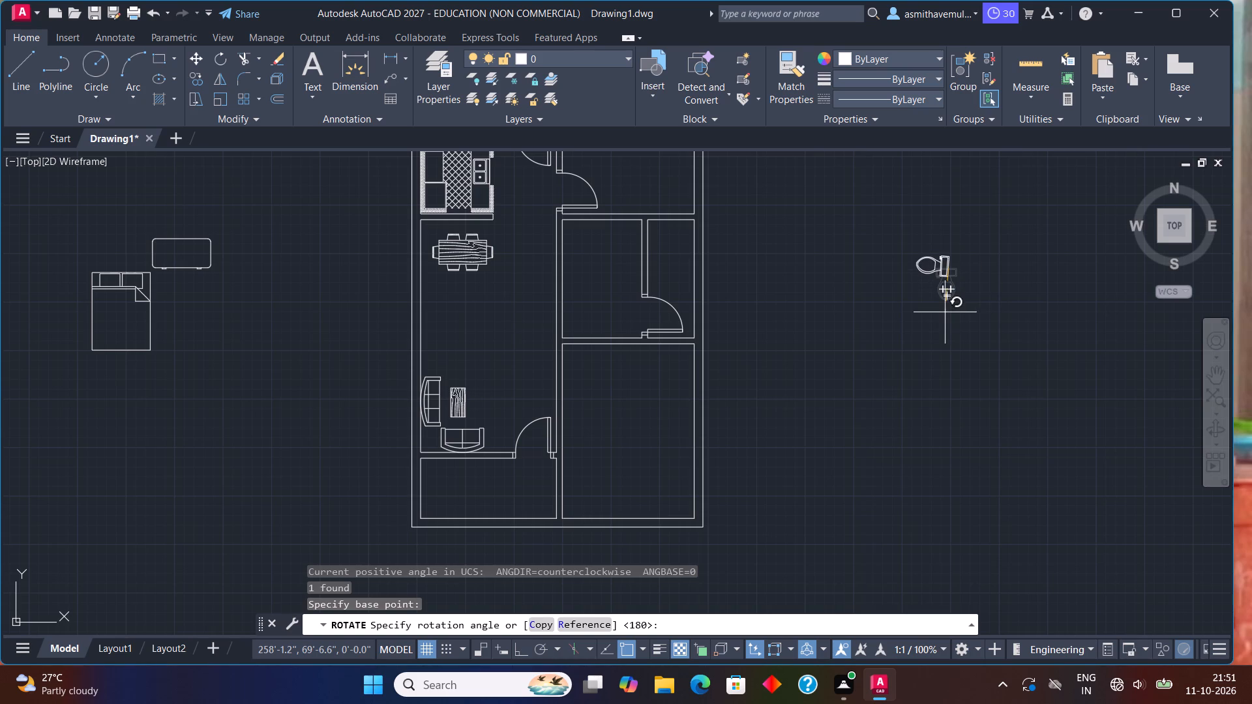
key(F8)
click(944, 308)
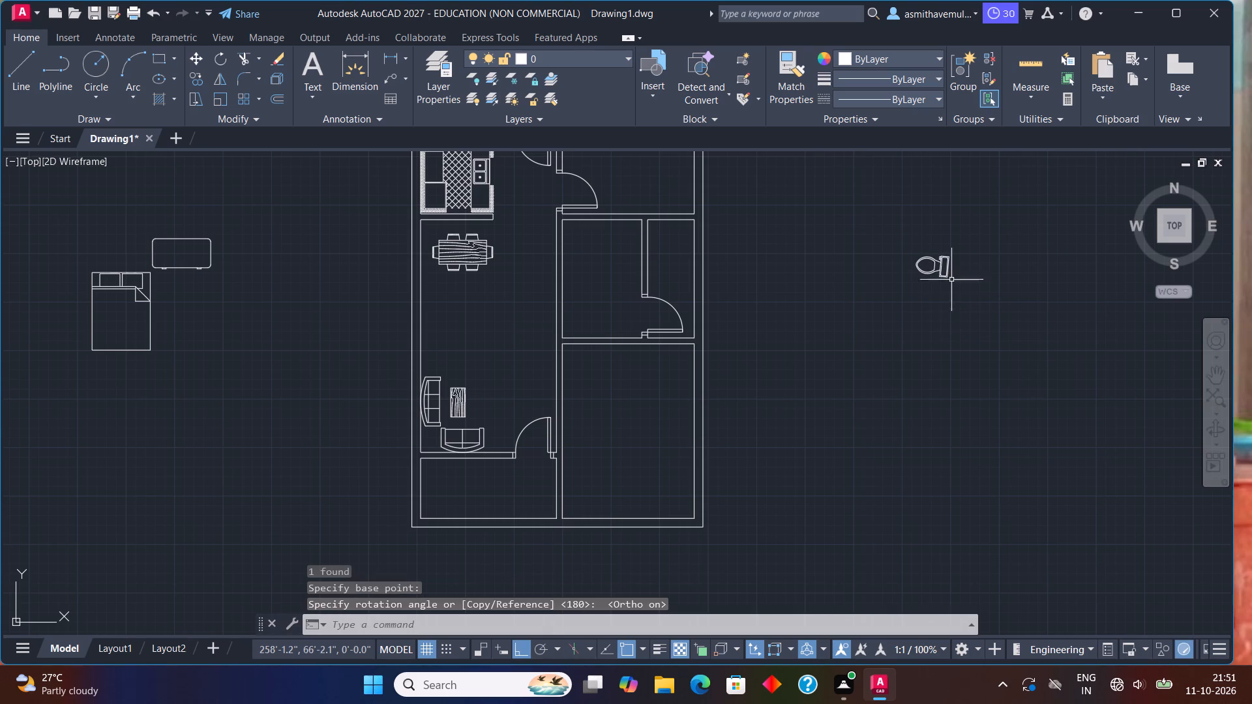
Erase the rotated toilet block right of the plan.
scroll(951, 272, up, 1)
drag(951, 265, 890, 289)
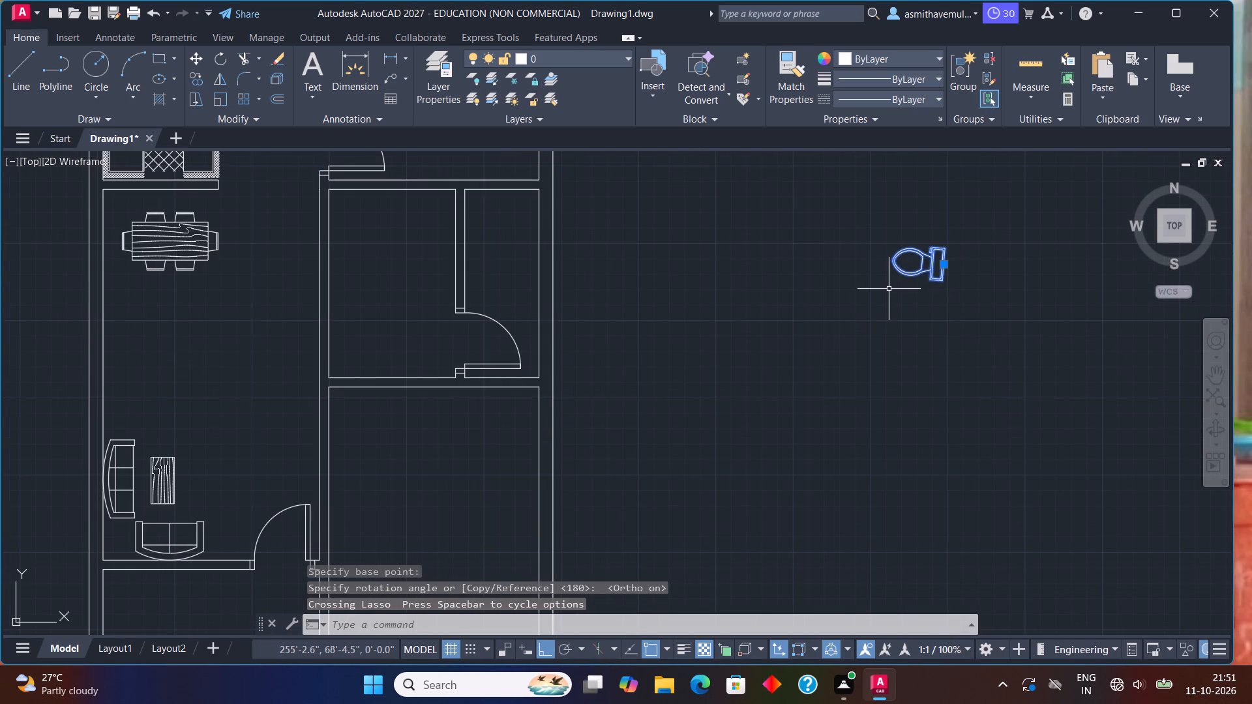
key(Delete)
Insert a Toilet - top block from DesignCenter's House Designer.dwg in the empty area right of the plan.
key(ctrl+2)
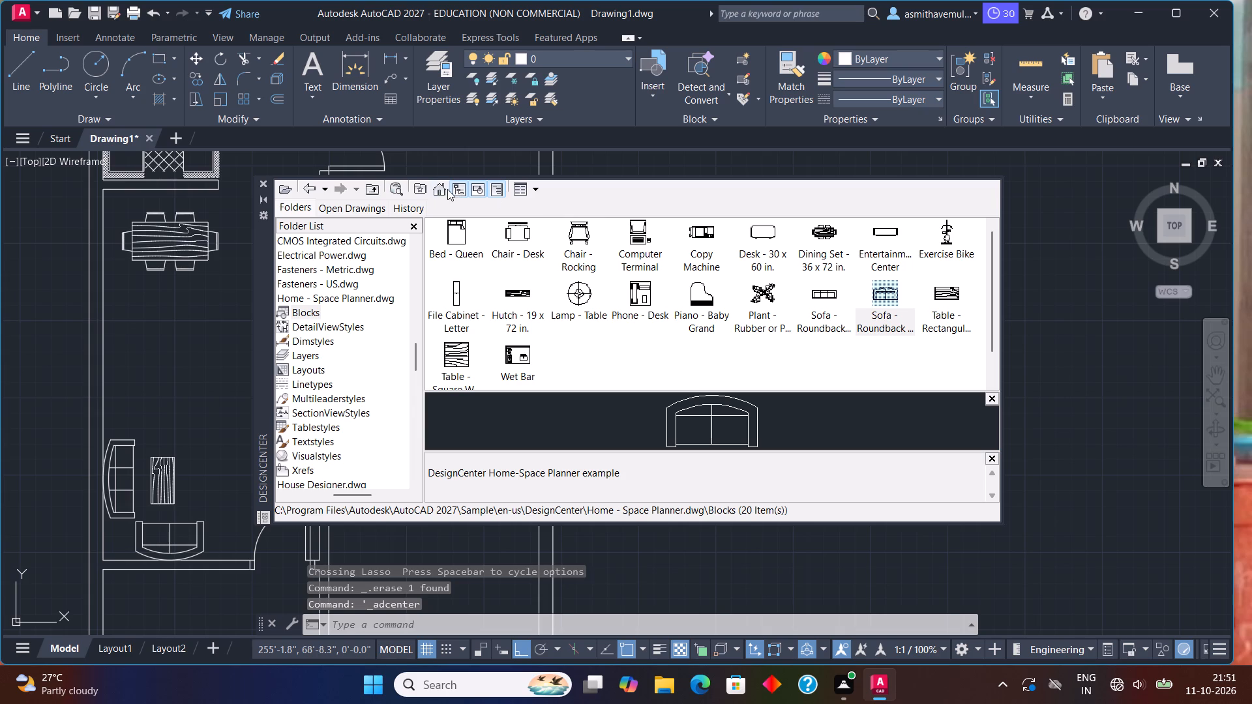
click(445, 188)
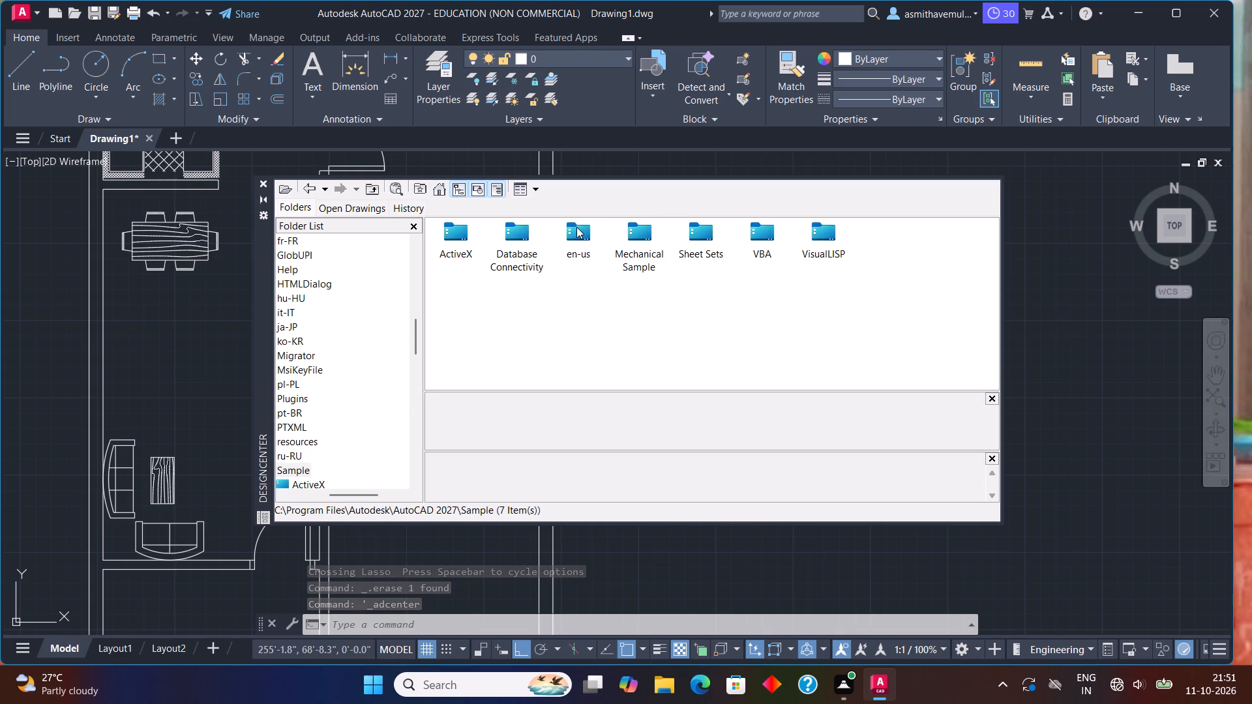
double_click(576, 227)
double_click(447, 231)
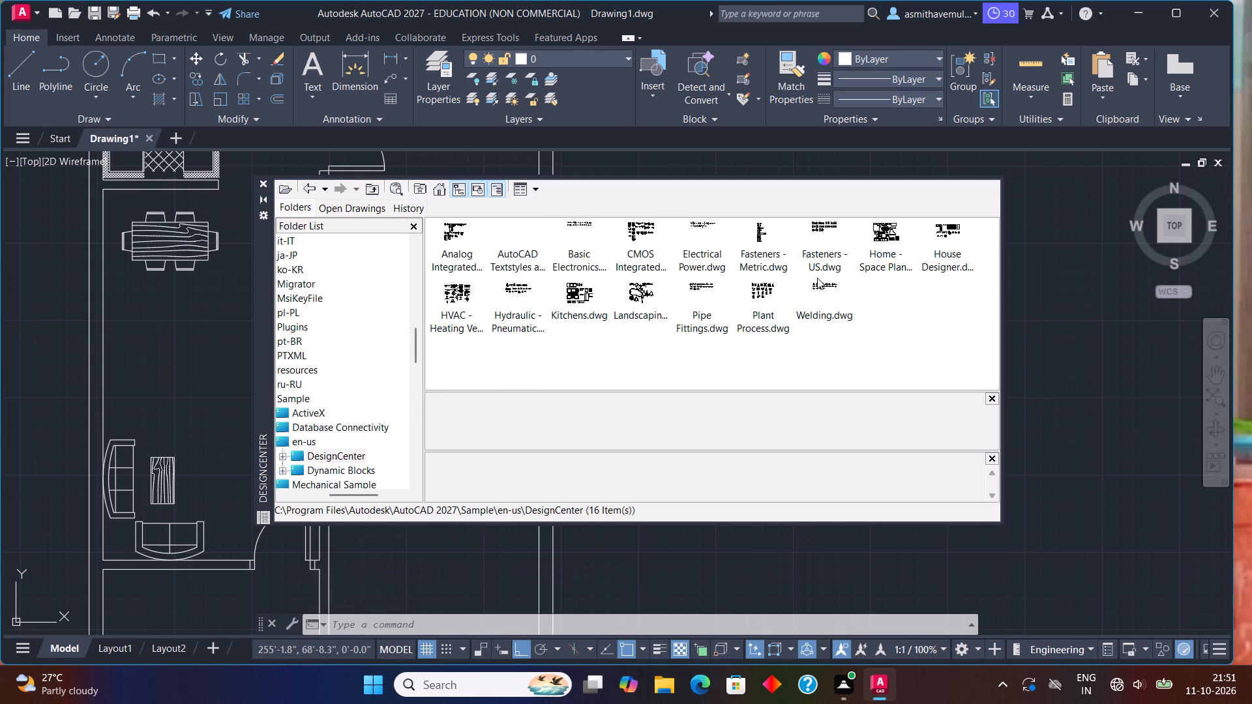
click(944, 231)
click(947, 232)
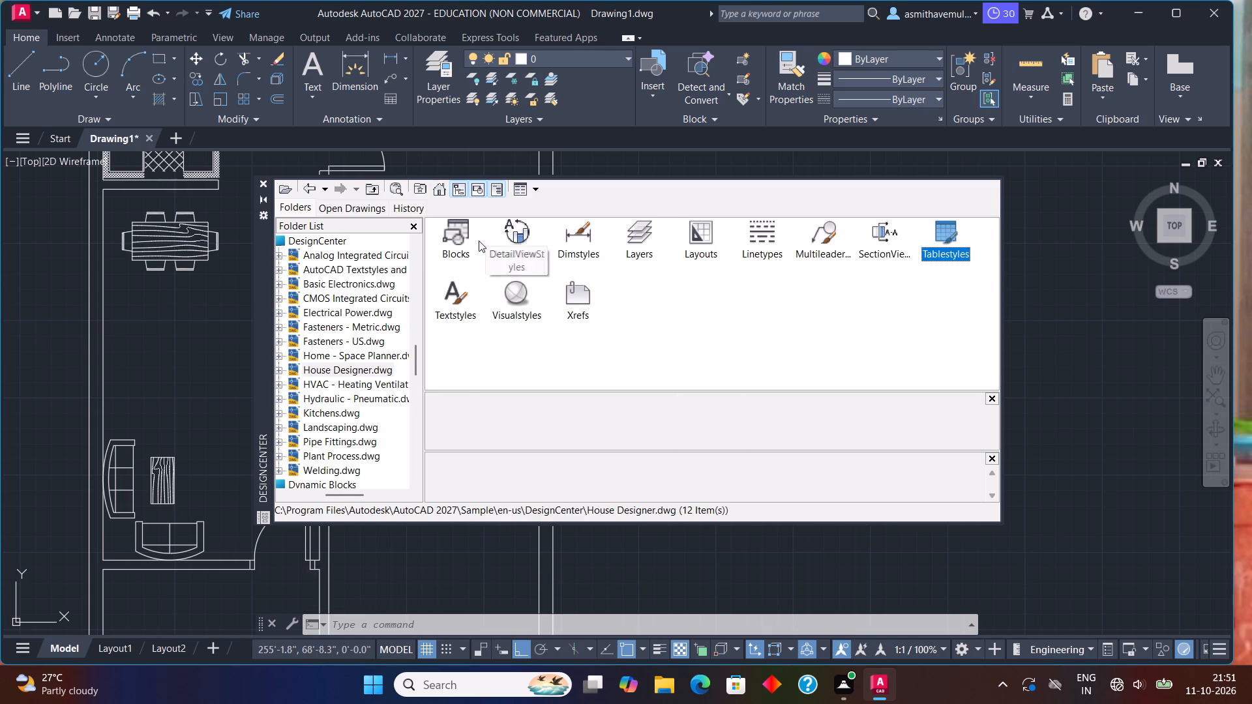
double_click(447, 240)
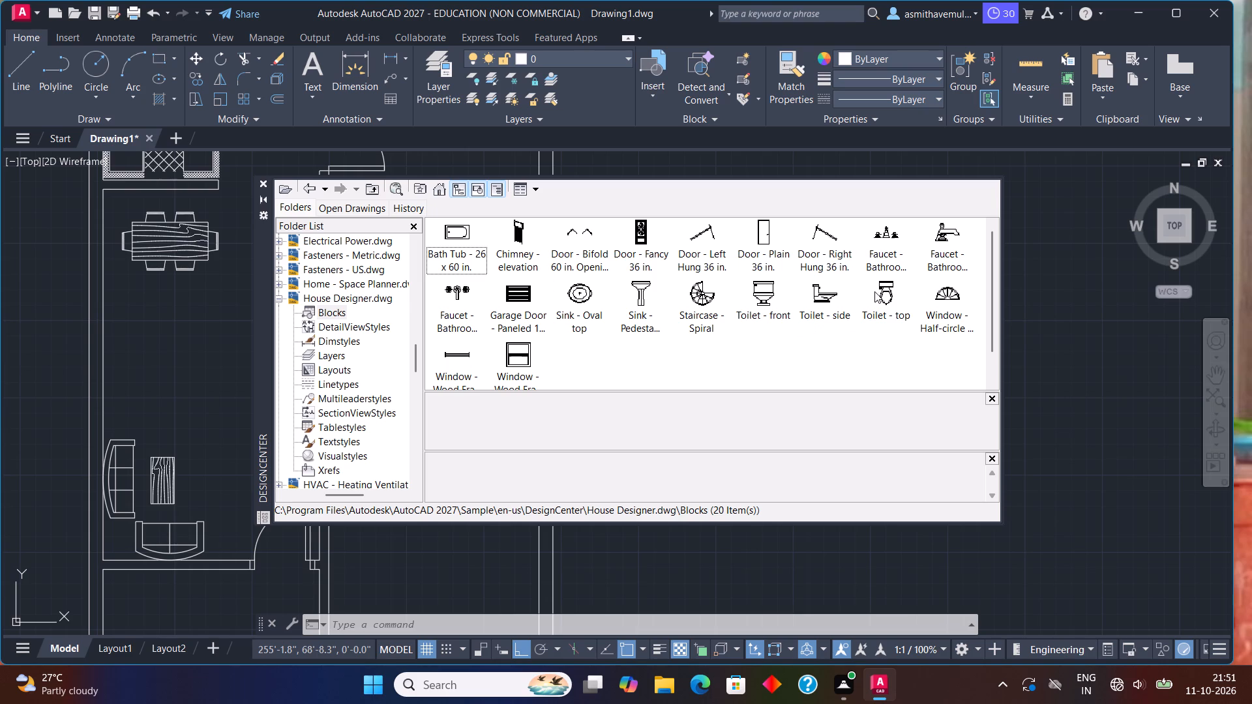
drag(878, 290, 1025, 390)
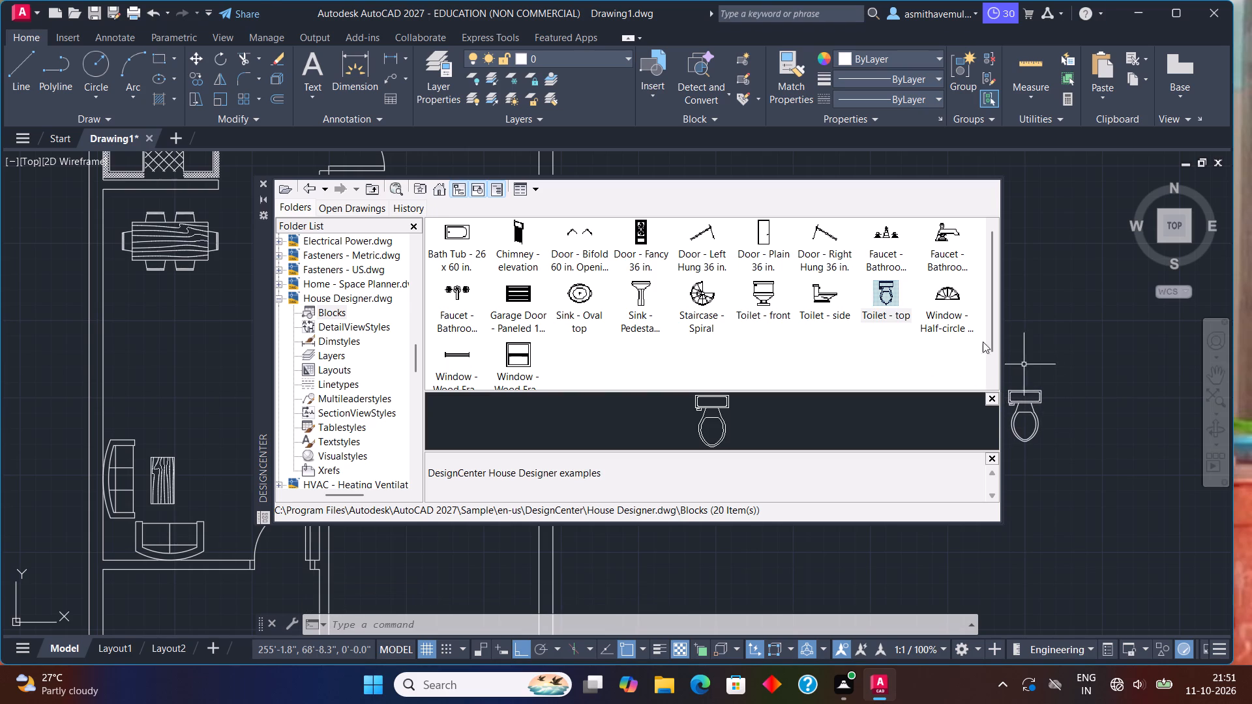
click(263, 183)
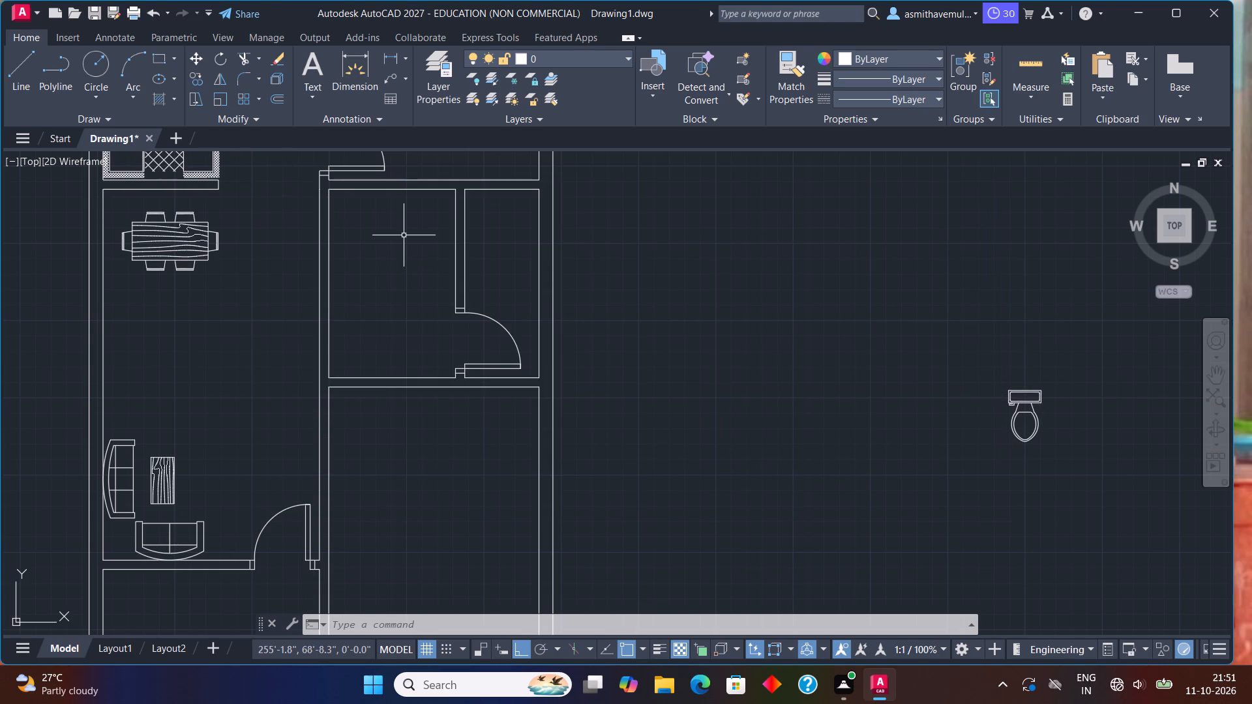
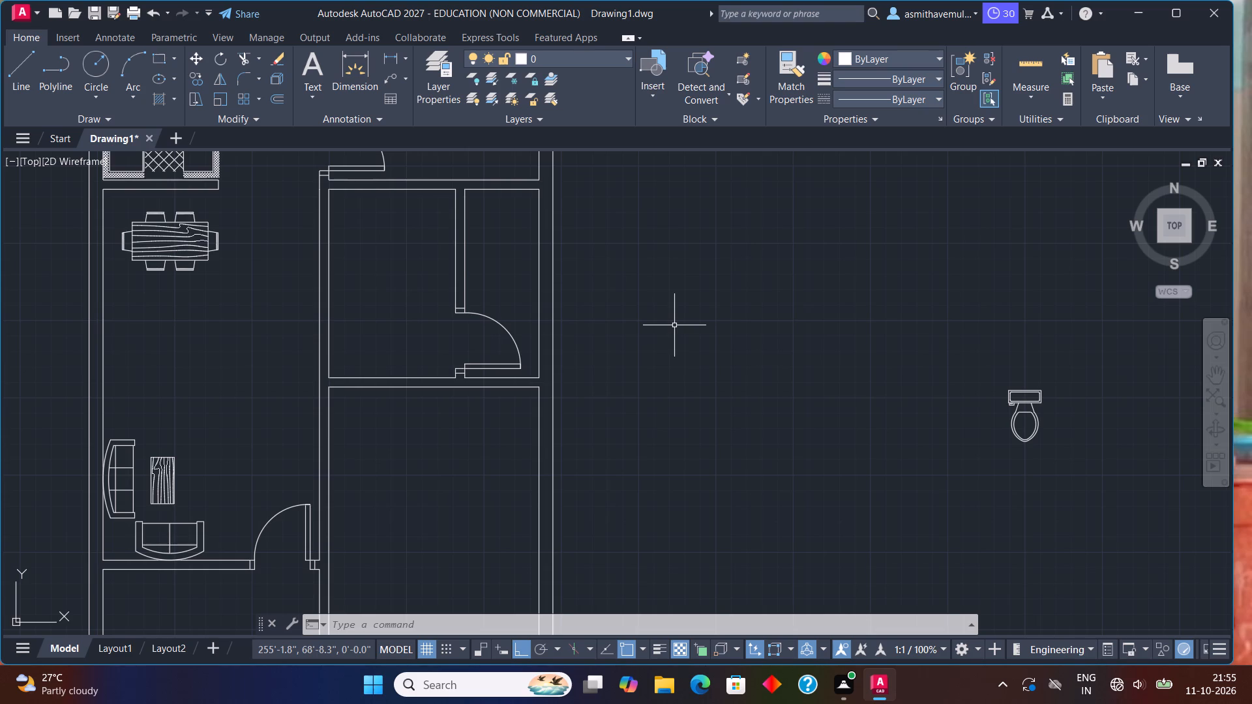
Move the toilet horizontally closer to the plan's right outer wall, taking it by the tank's back edge with Ortho on.
click(1038, 396)
key(m)
key(Return)
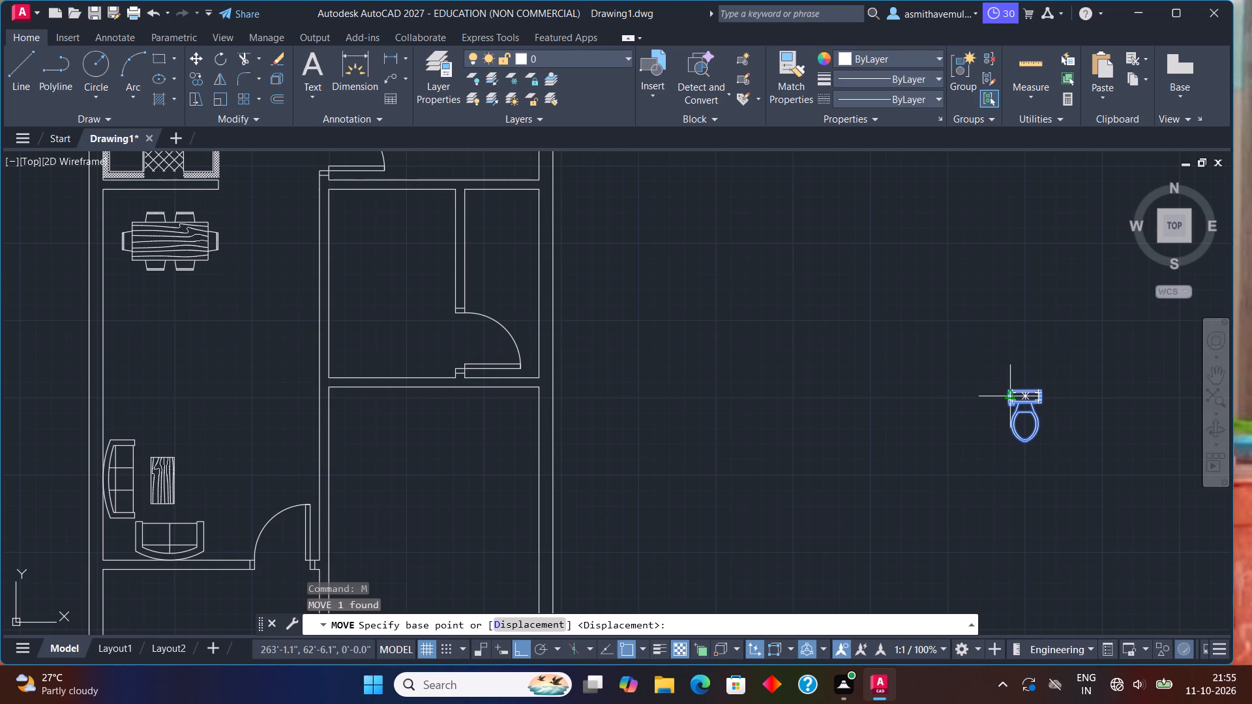
click(1032, 390)
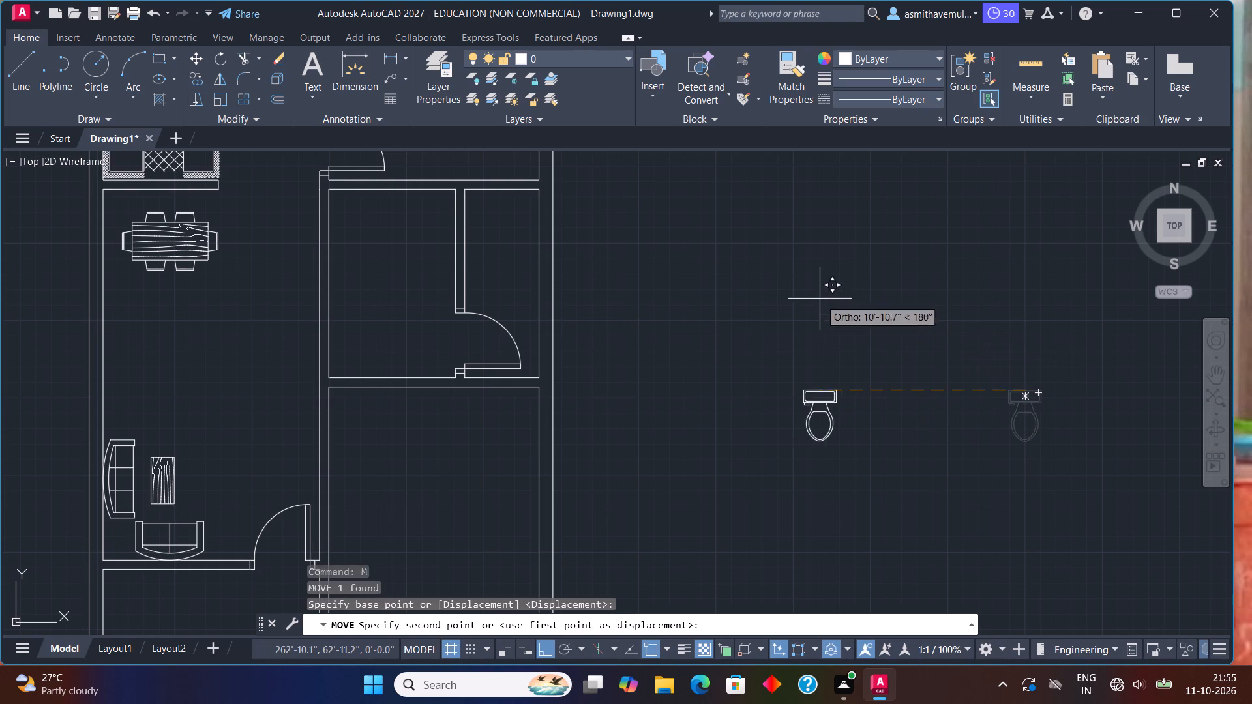
click(745, 275)
Rotate the toilet a quarter turn clockwise about the tank's upper-right corner, so the tank's back faces right.
drag(743, 374, 750, 471)
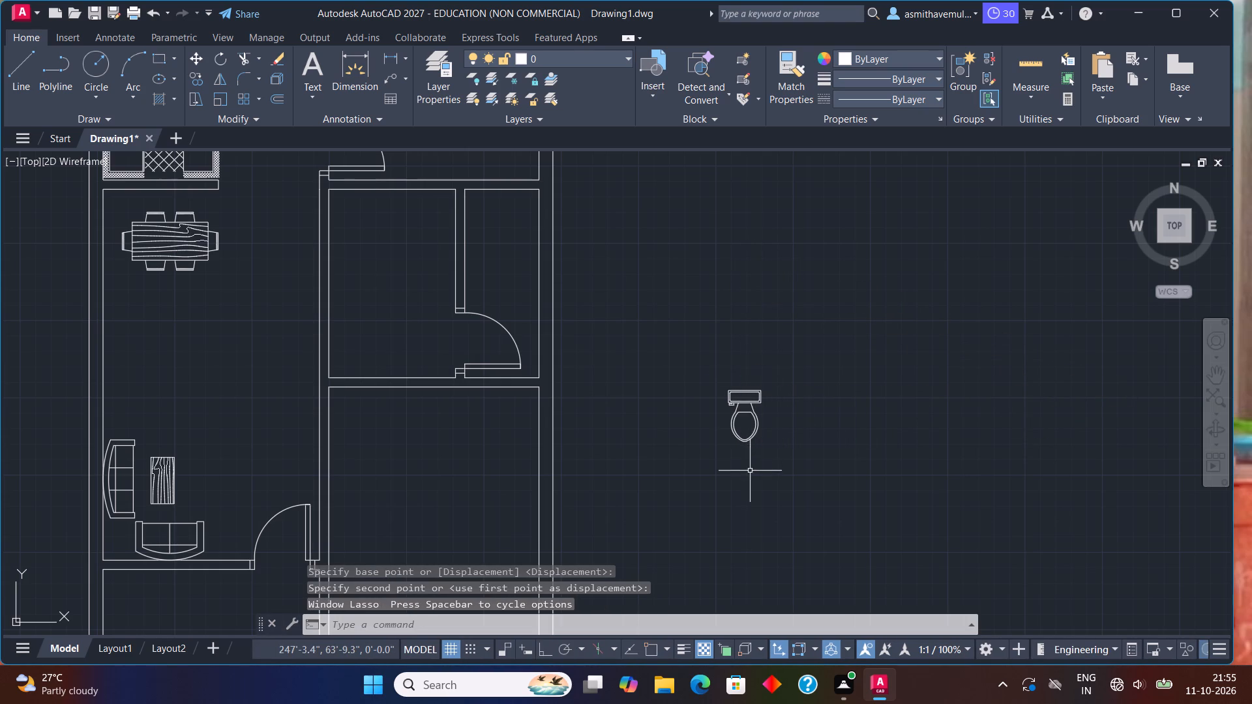
drag(768, 430, 713, 437)
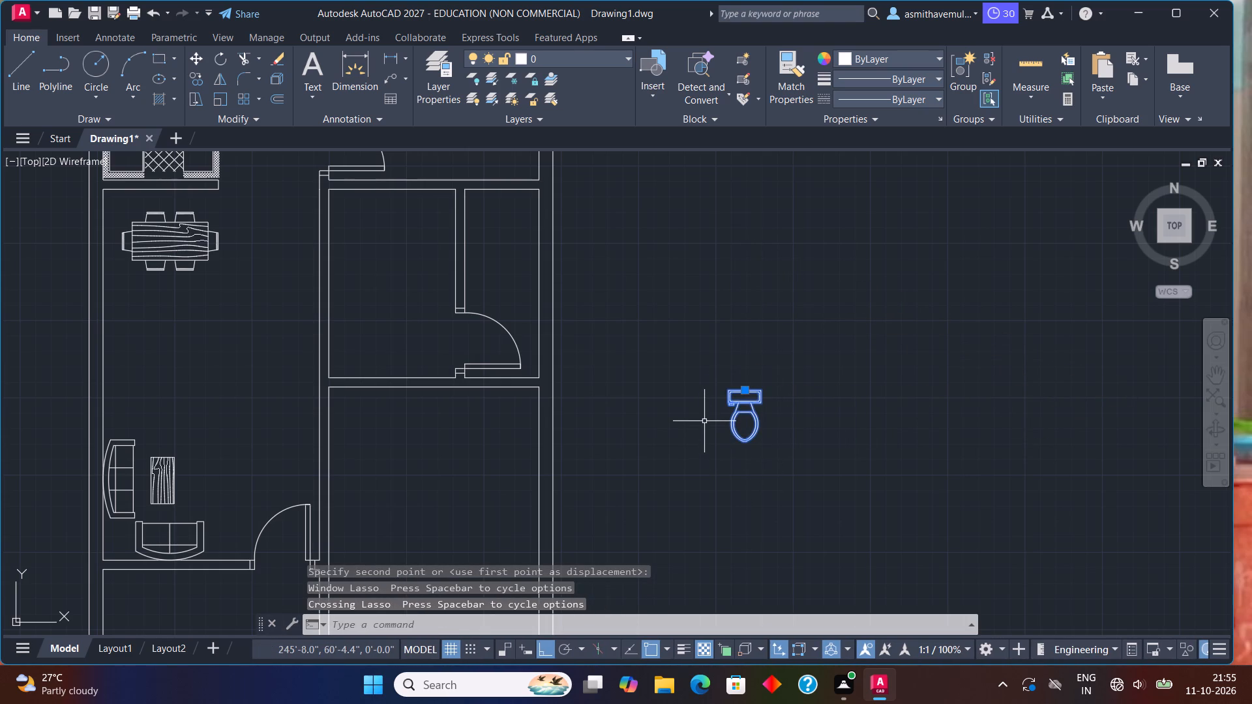
text(RO)
key(Return)
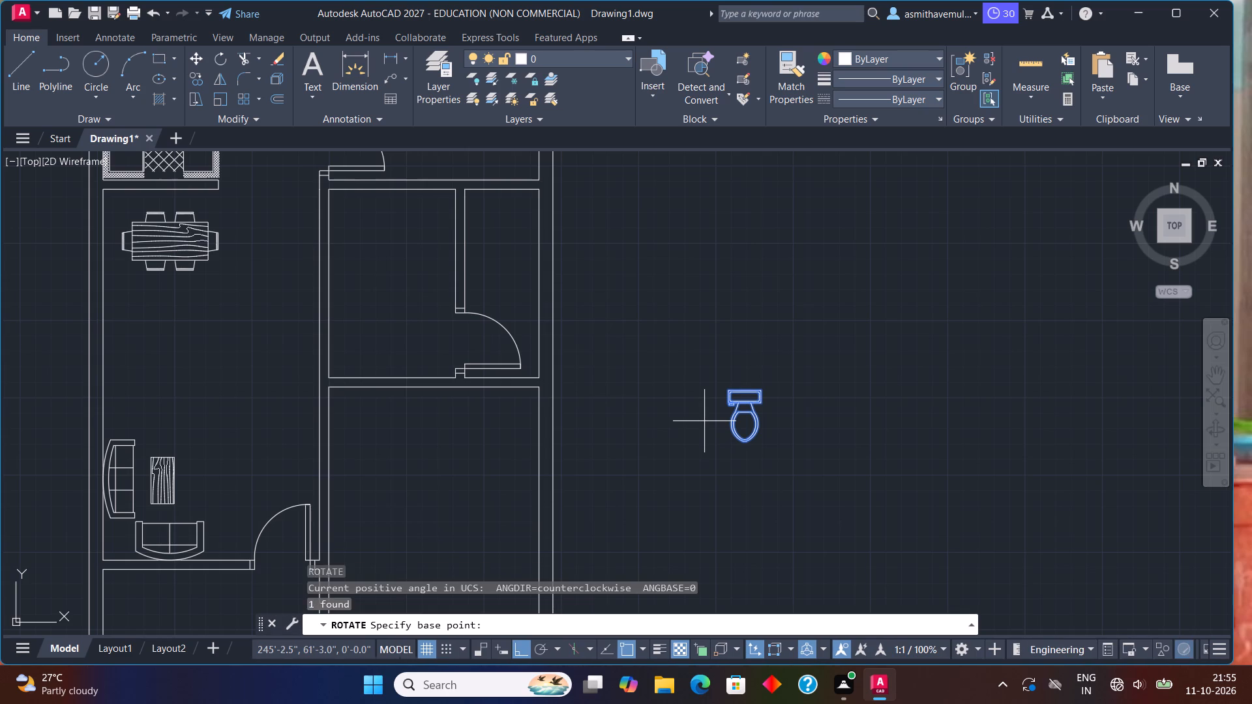
click(760, 391)
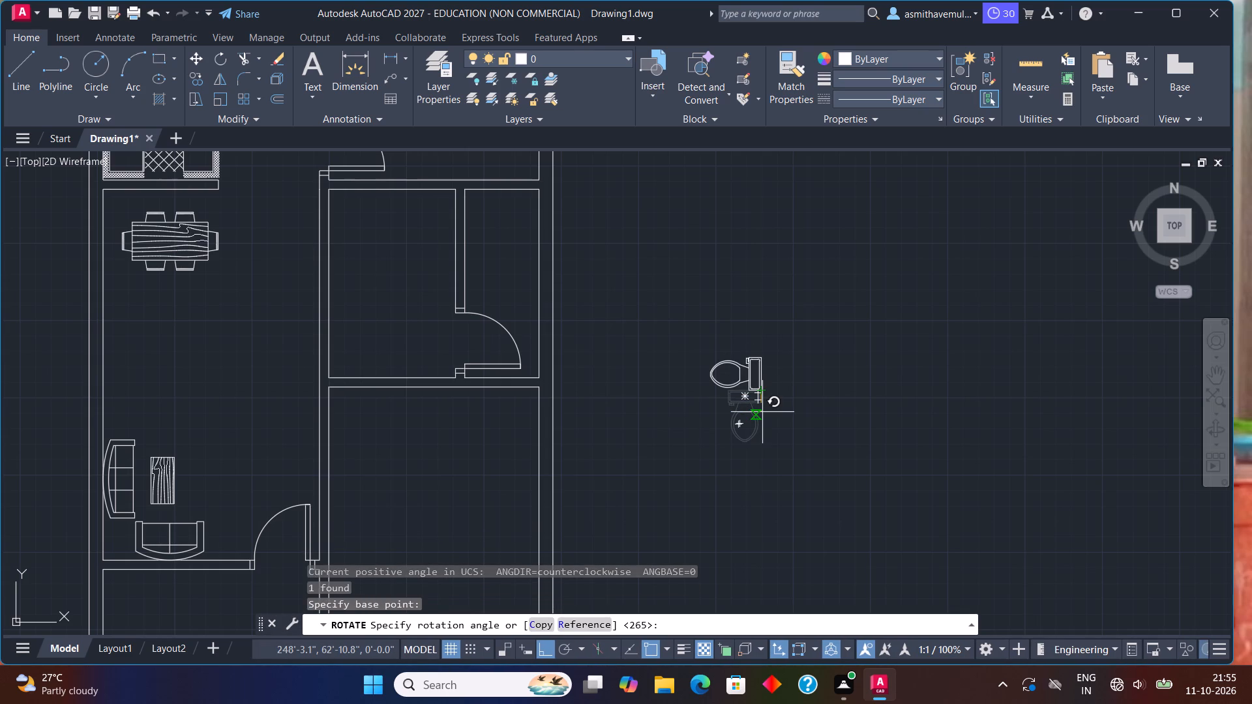
click(762, 408)
Move the toilet by its tank's back edge into the small bathroom at the right outer wall, with Ortho off.
drag(779, 338, 726, 400)
key(m)
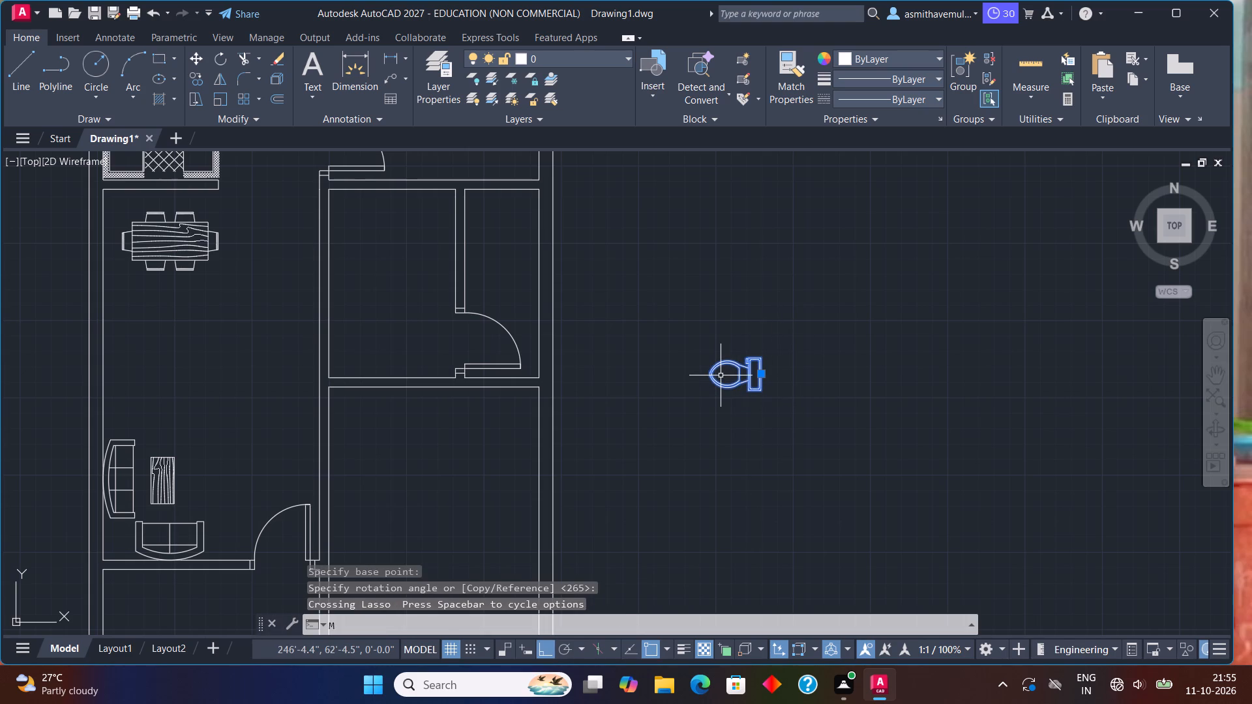
key(Return)
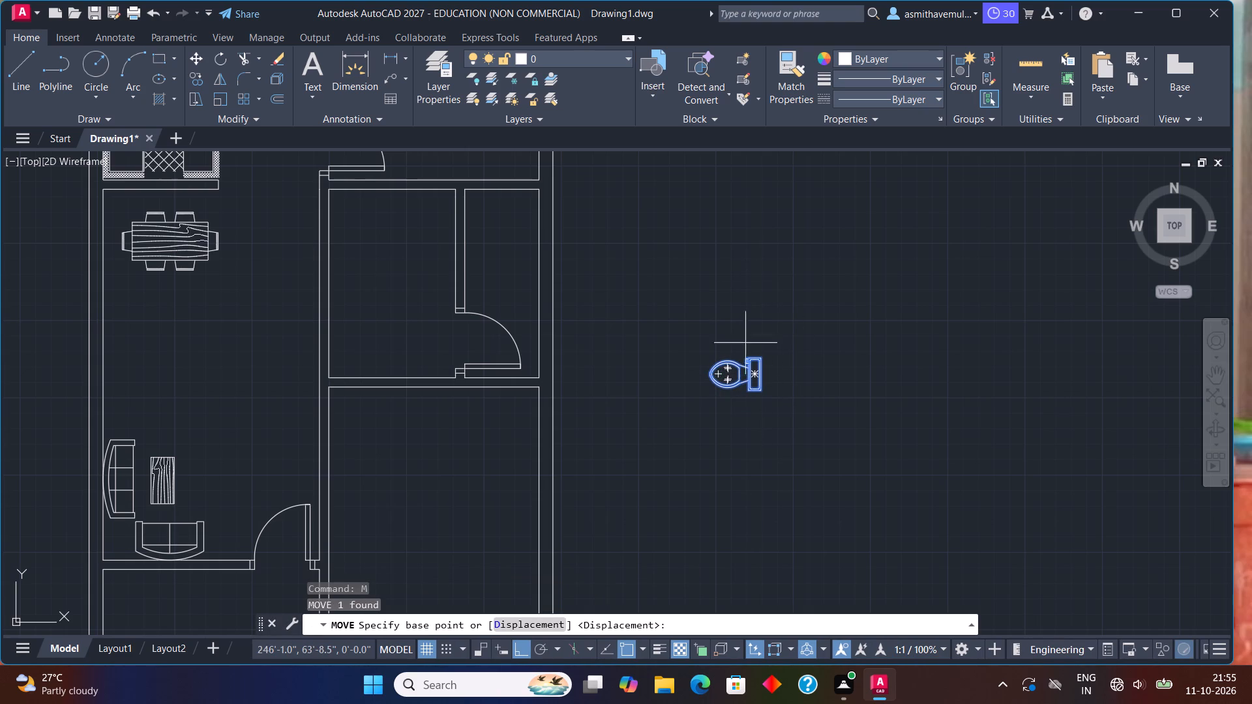
click(762, 376)
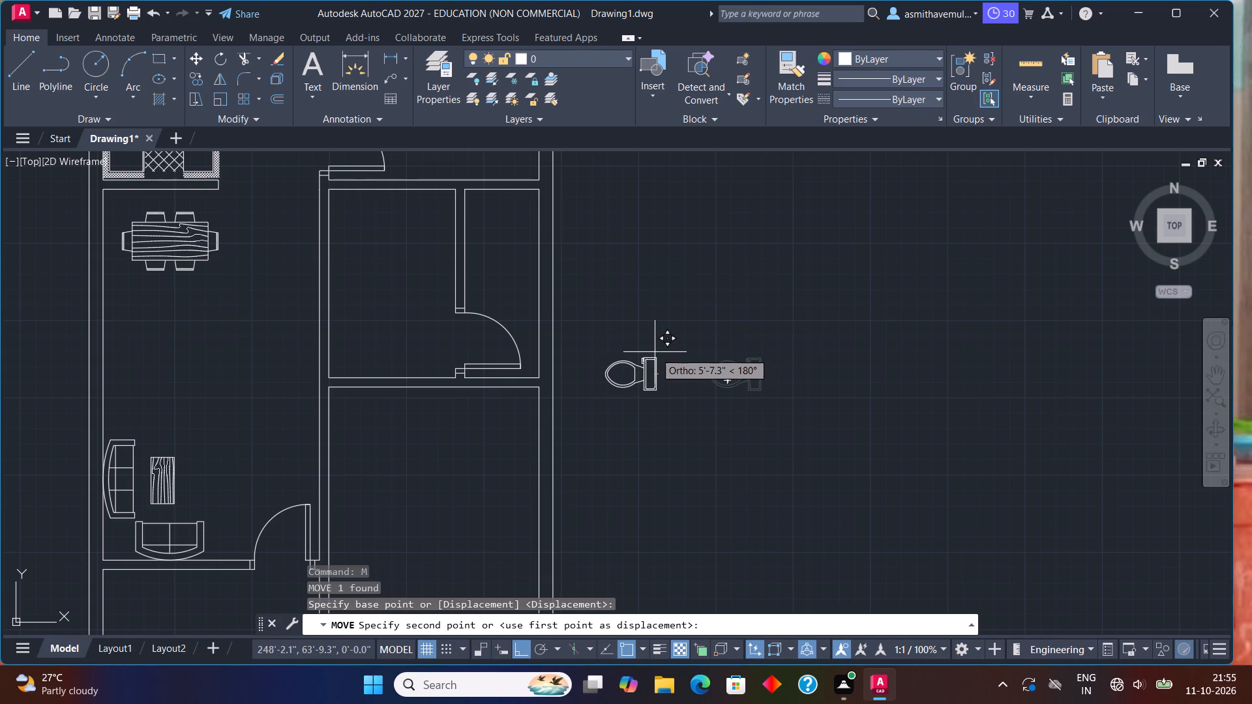
key(F8)
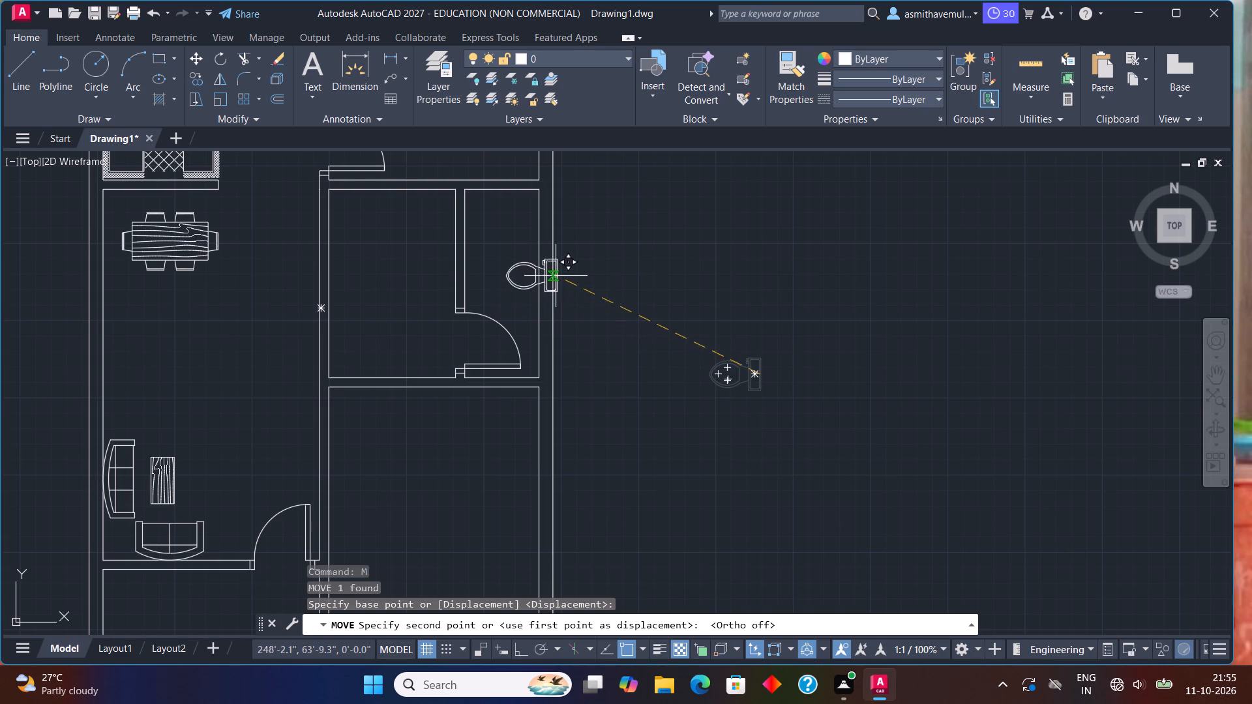
middle_drag(557, 272, 586, 368)
scroll(571, 318, up, 3)
click(550, 278)
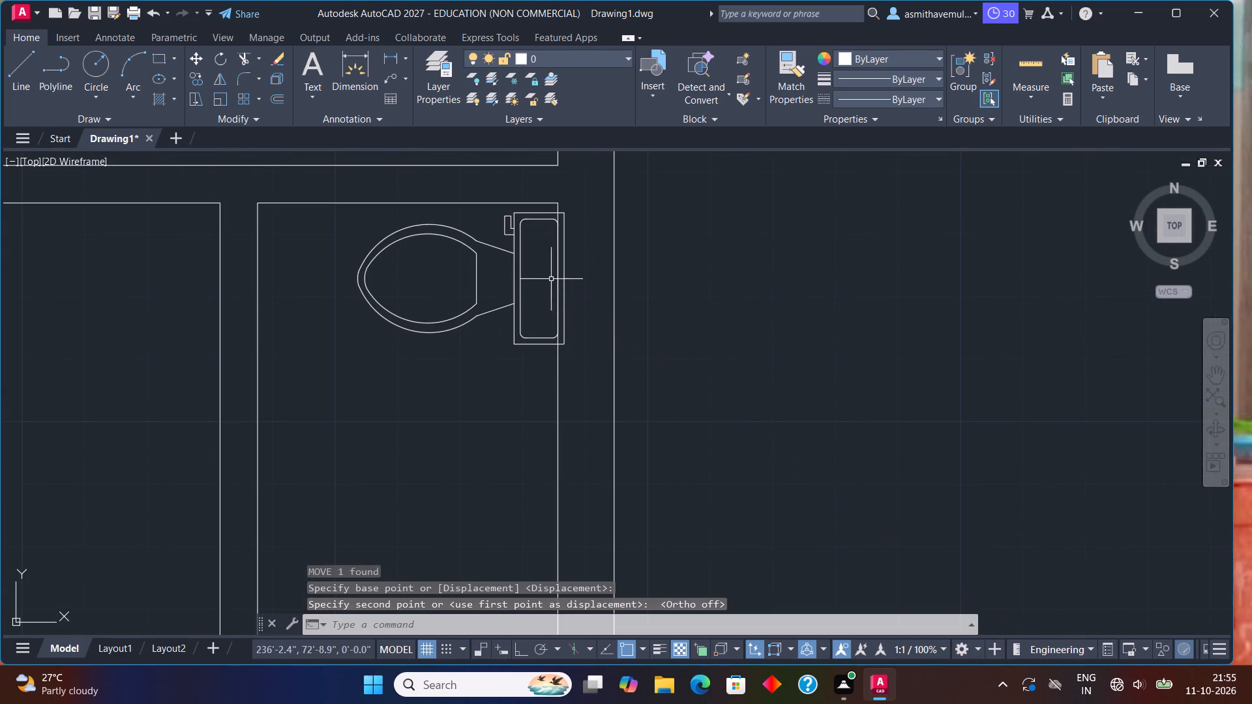
Move the toilet by the midpoint of its tank's back edge onto the inner face of the bathroom's right wall.
click(559, 288)
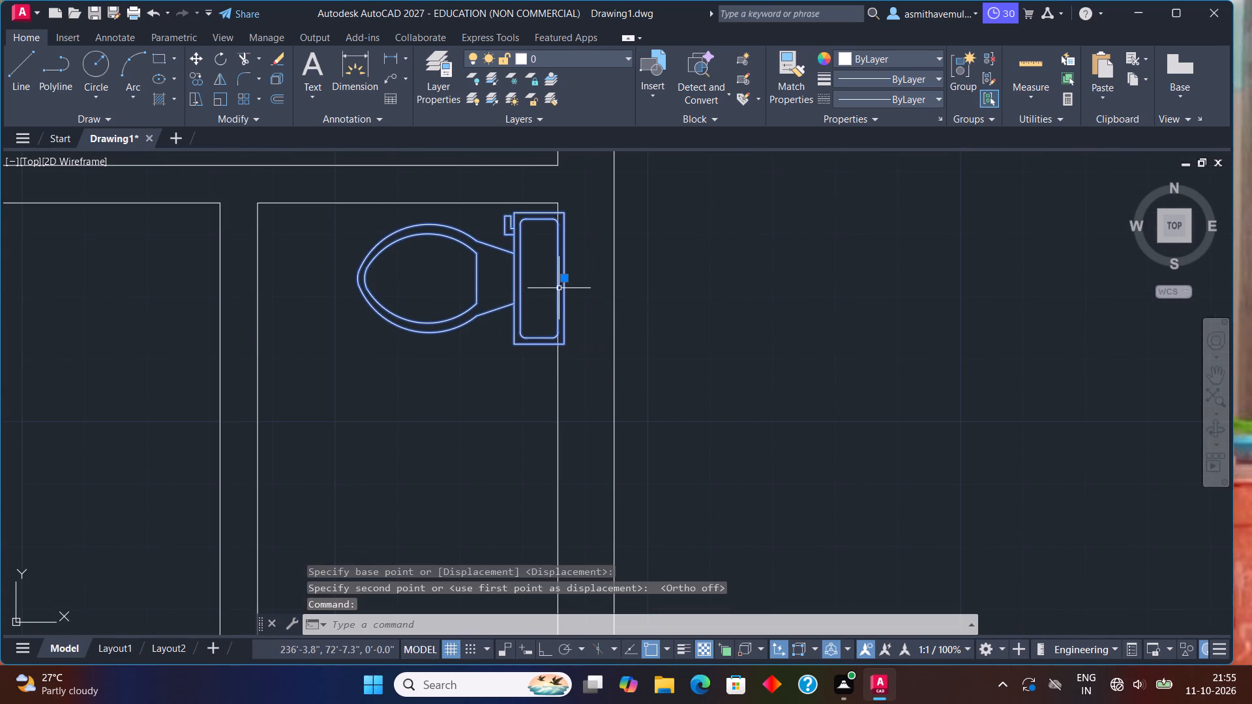
key(m)
key(Return)
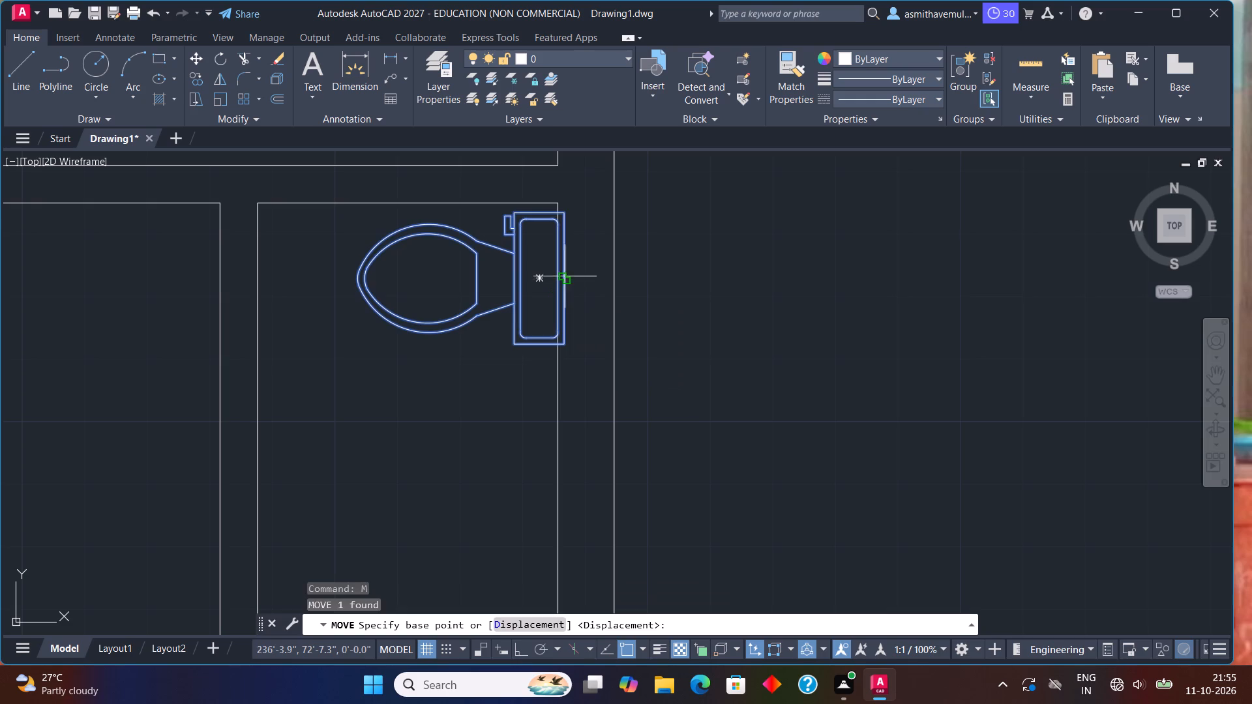
click(566, 274)
scroll(548, 299, up, 1)
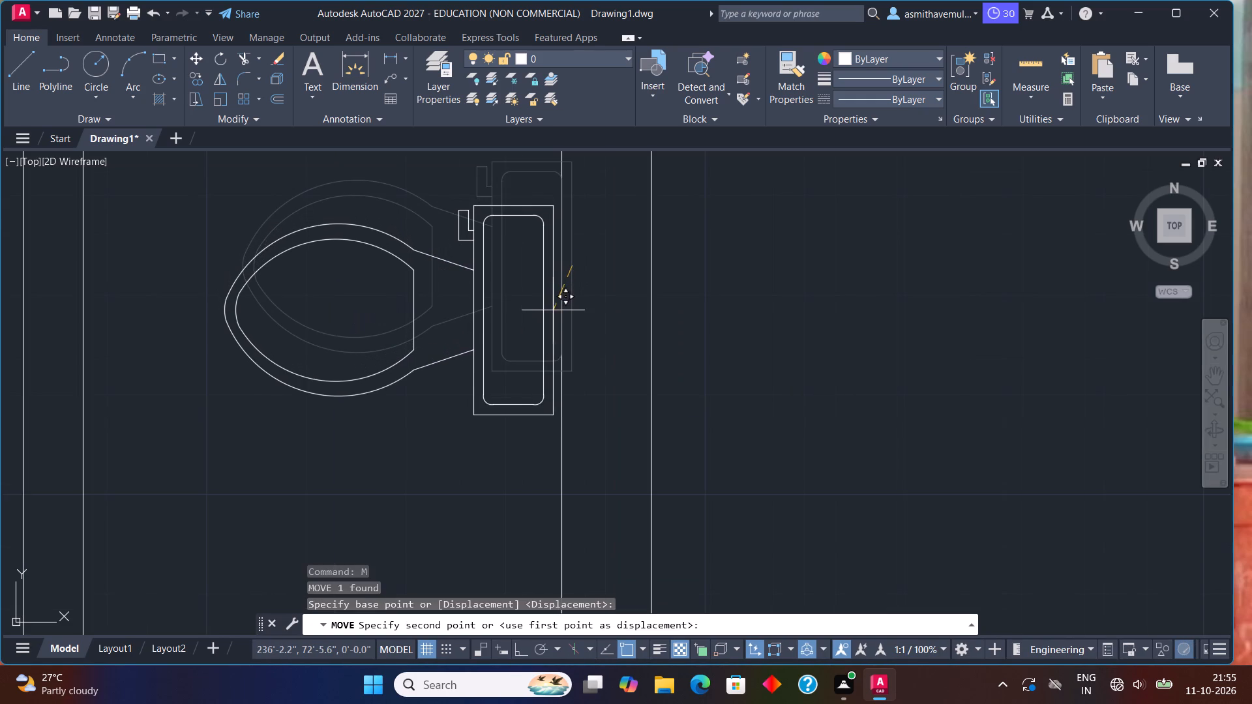
click(561, 320)
Rotate the double bed left of the plan about a quarter turn clockwise around its upper-left corner.
scroll(571, 317, down, 2)
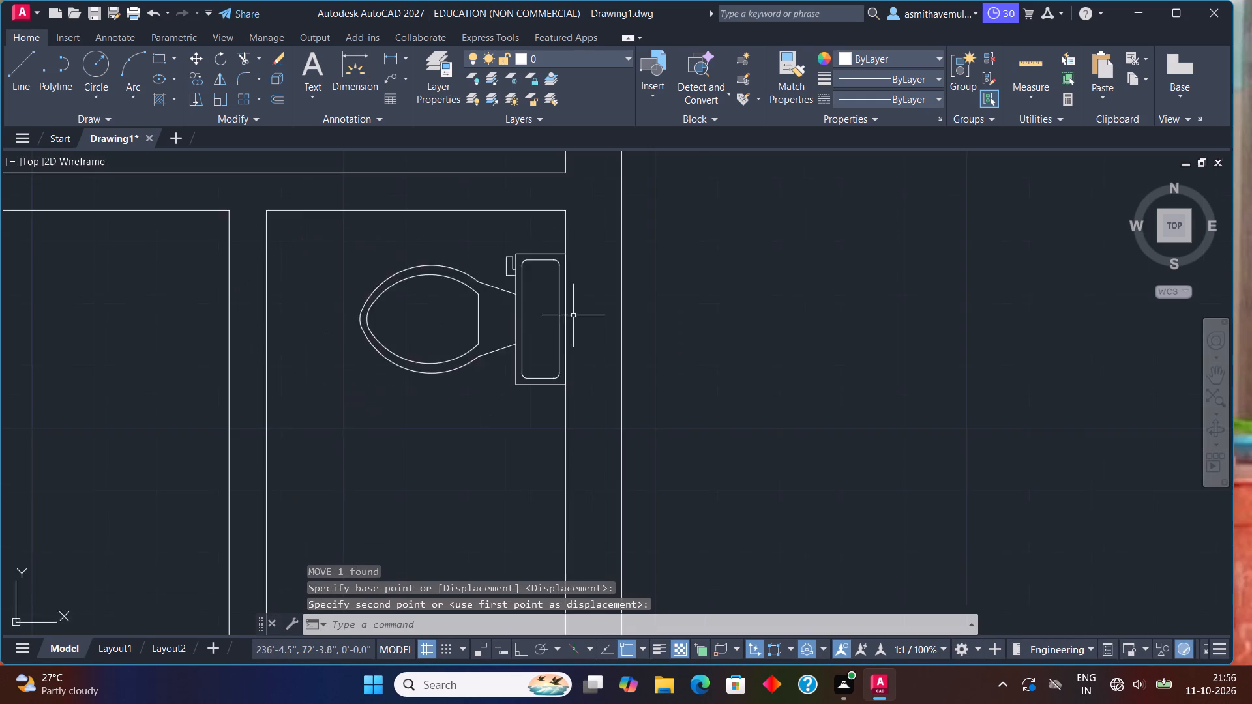
scroll(573, 315, down, 3)
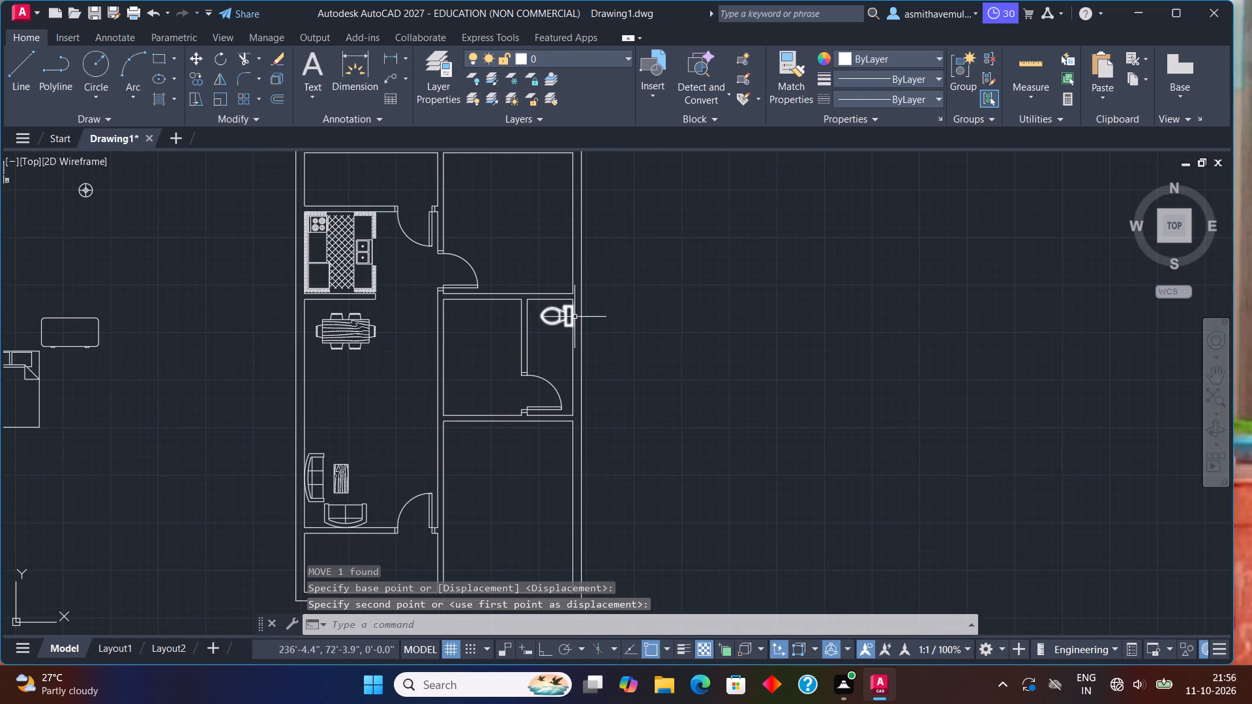
scroll(574, 316, down, 1)
middle_drag(575, 313, 583, 361)
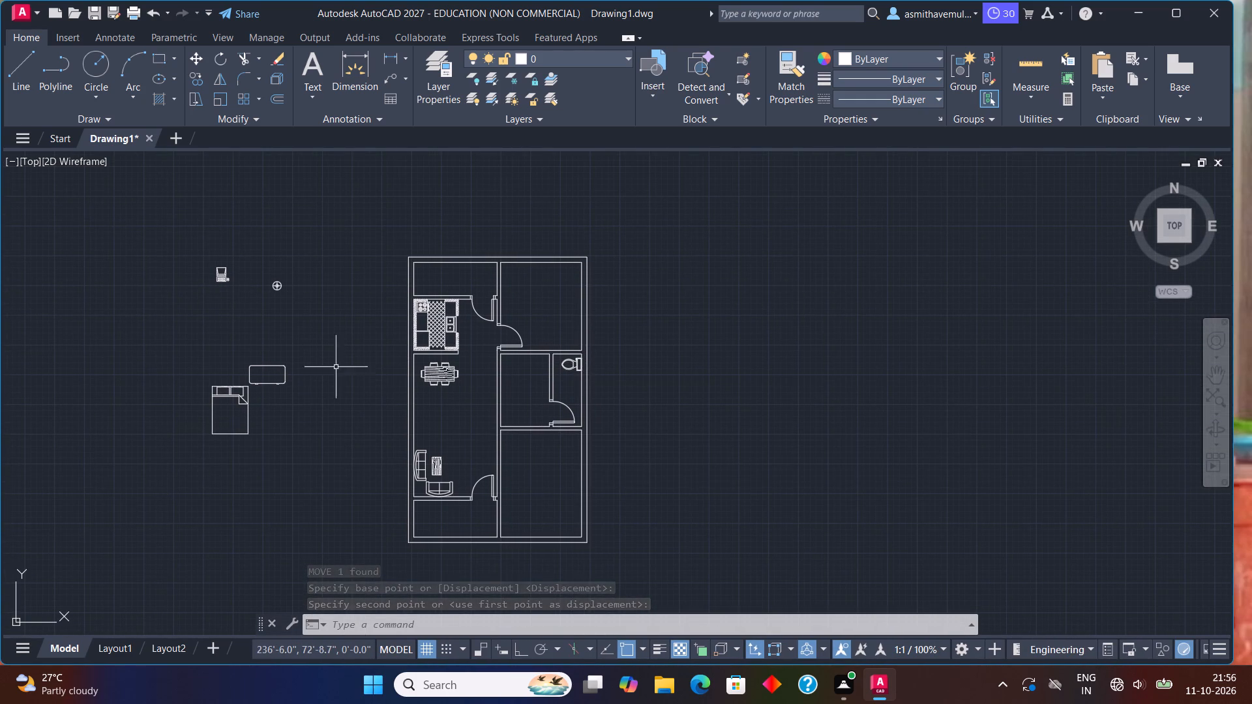
click(229, 393)
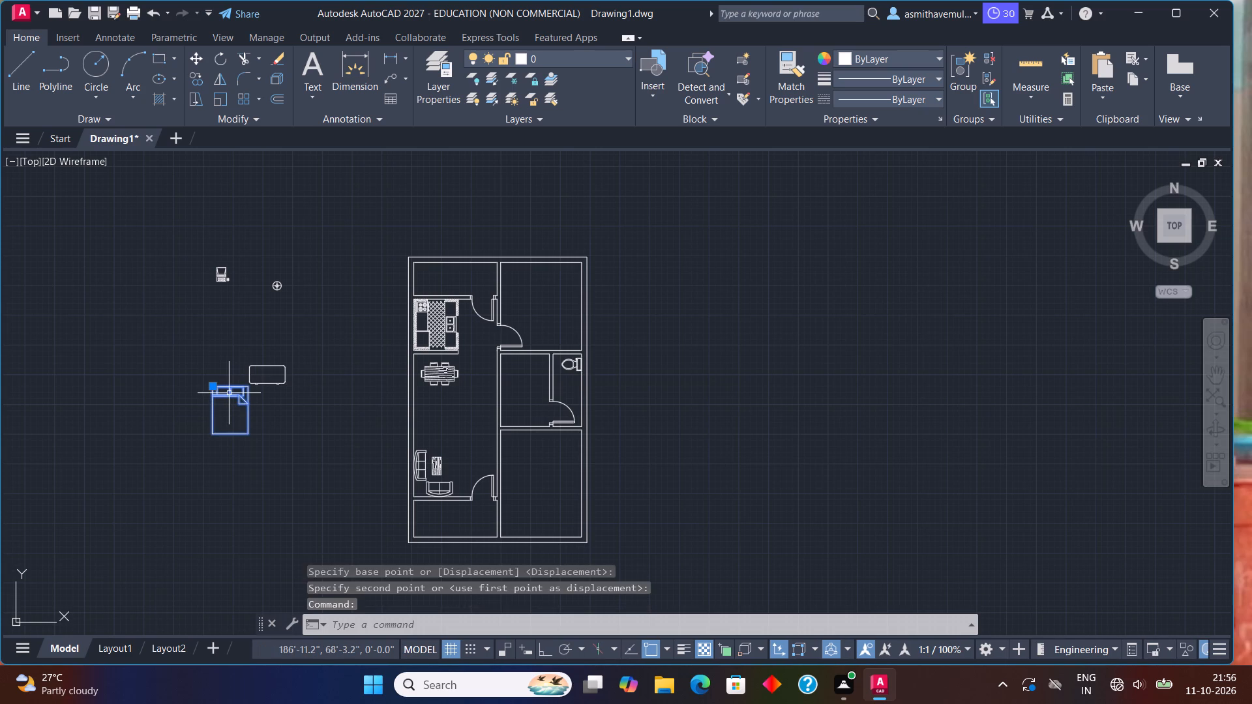
key(r)
key(o)
key(Return)
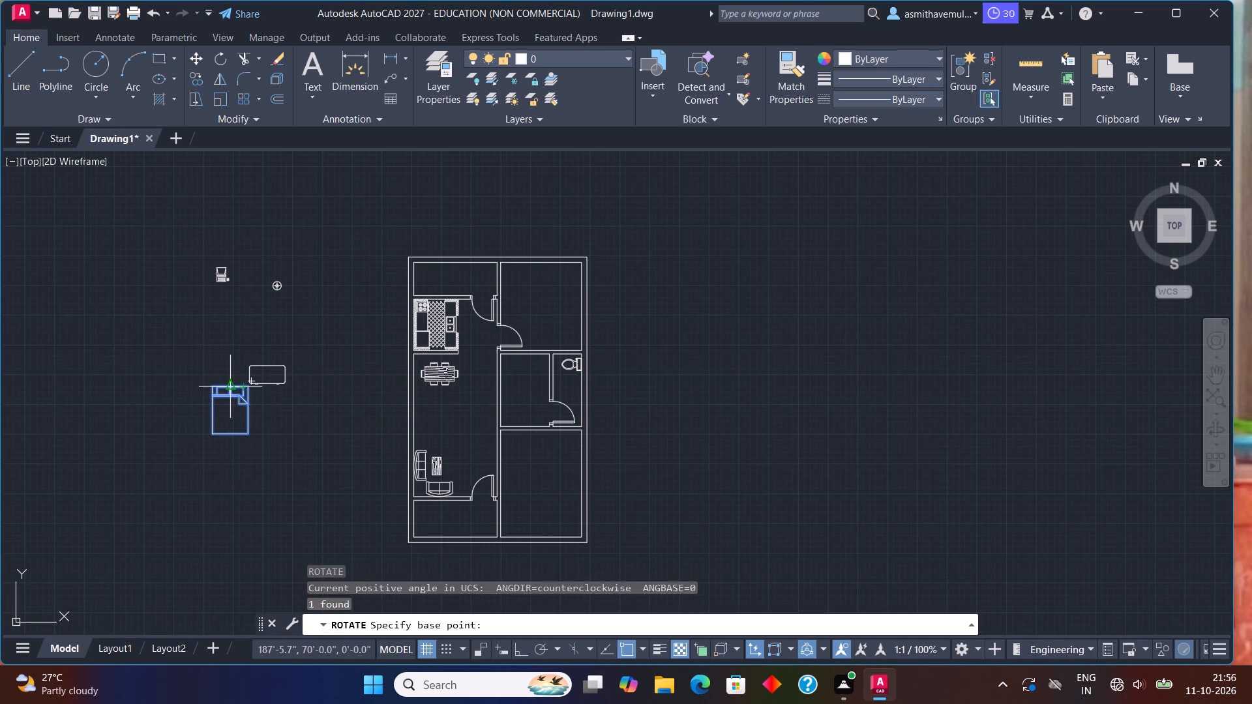
click(213, 381)
click(208, 465)
Move the bed by its head edge's midpoint onto the inner face of the upper-right bedroom's right wall.
drag(235, 407, 132, 456)
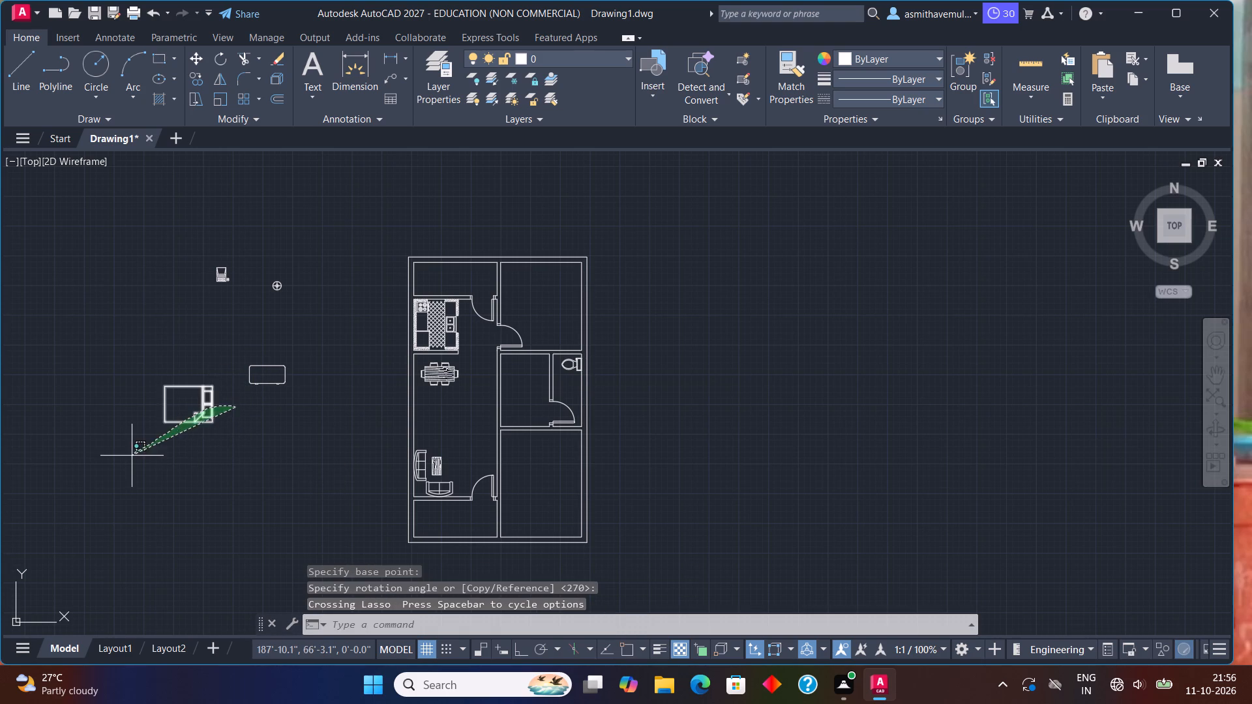
drag(132, 456, 130, 456)
key(m)
key(Return)
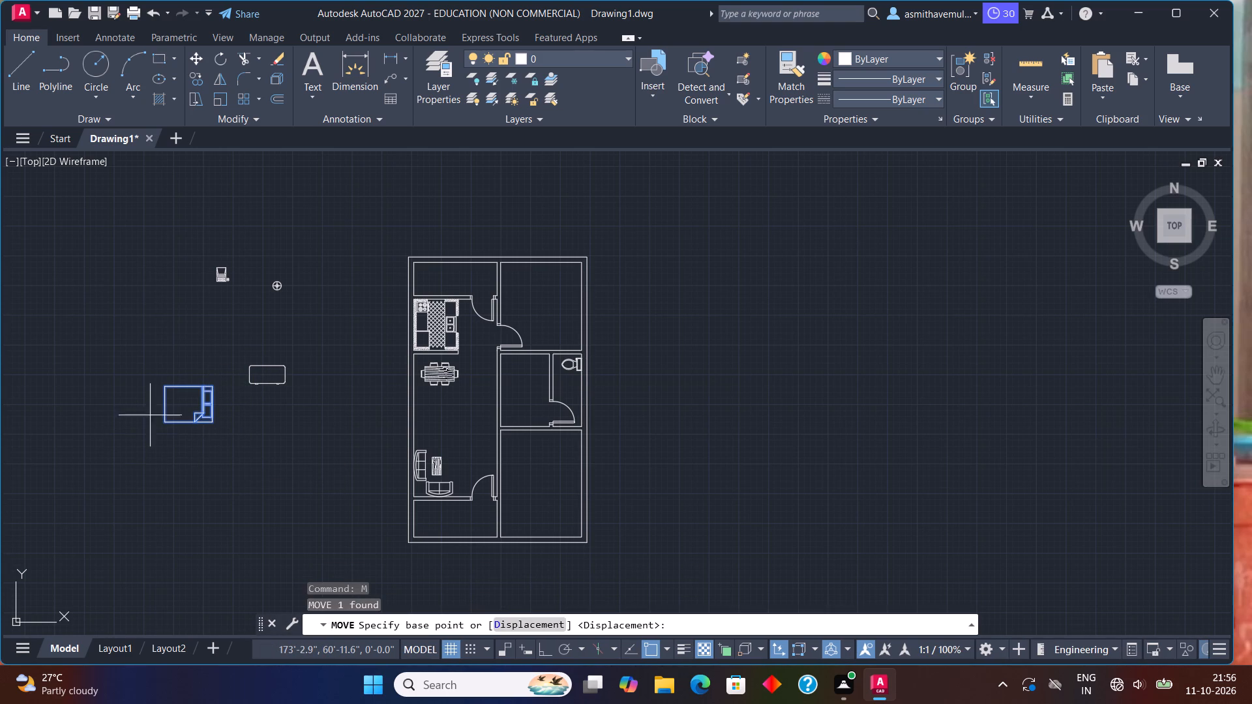
click(214, 402)
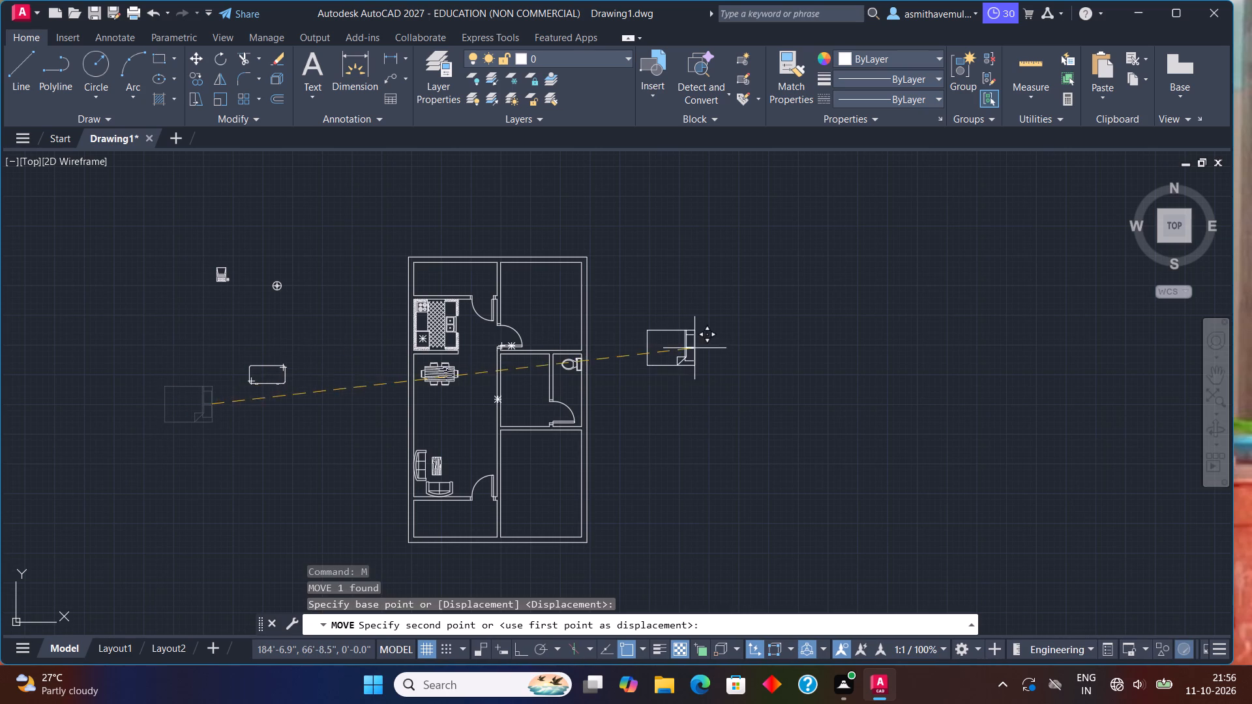
scroll(593, 308, up, 1)
middle_drag(572, 298, 568, 407)
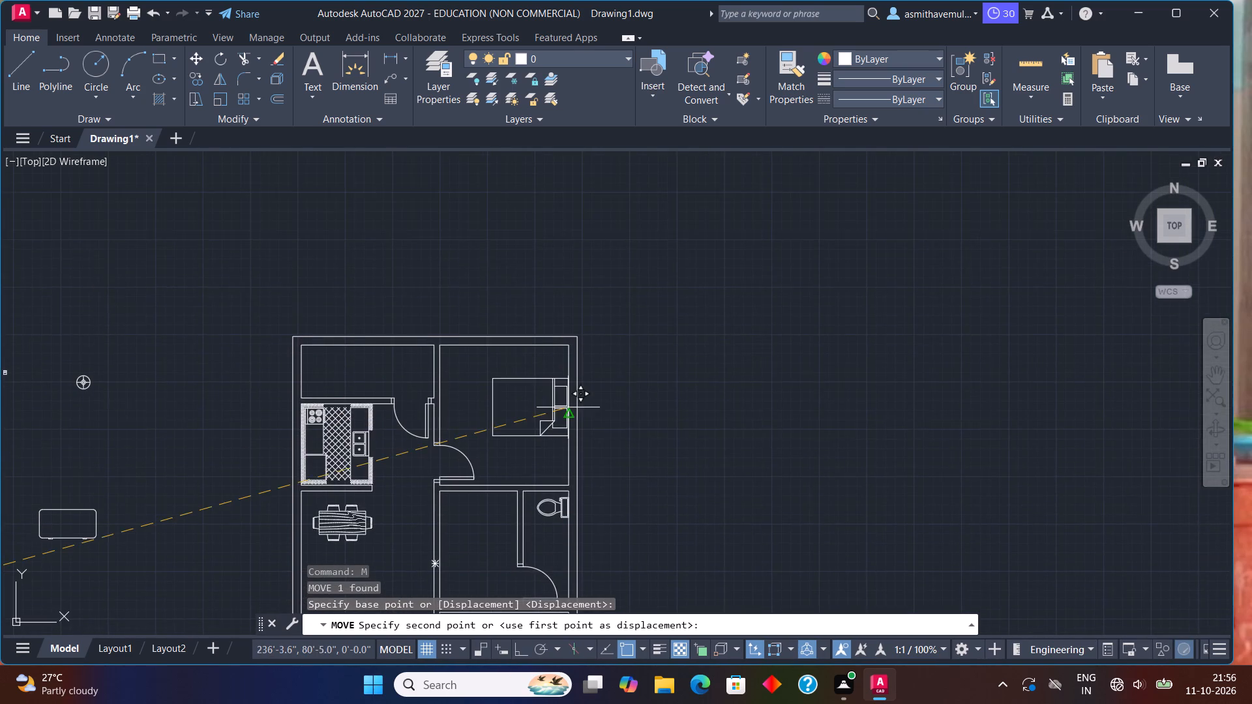
scroll(567, 407, up, 2)
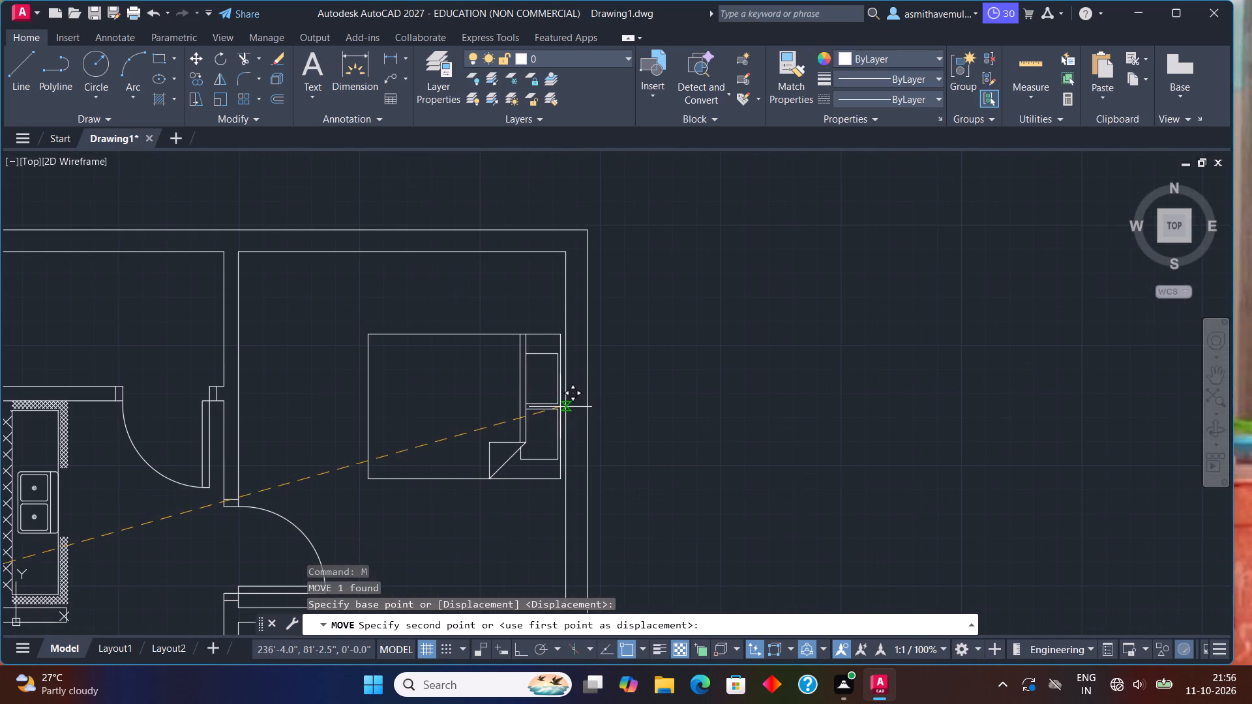
scroll(565, 409, up, 2)
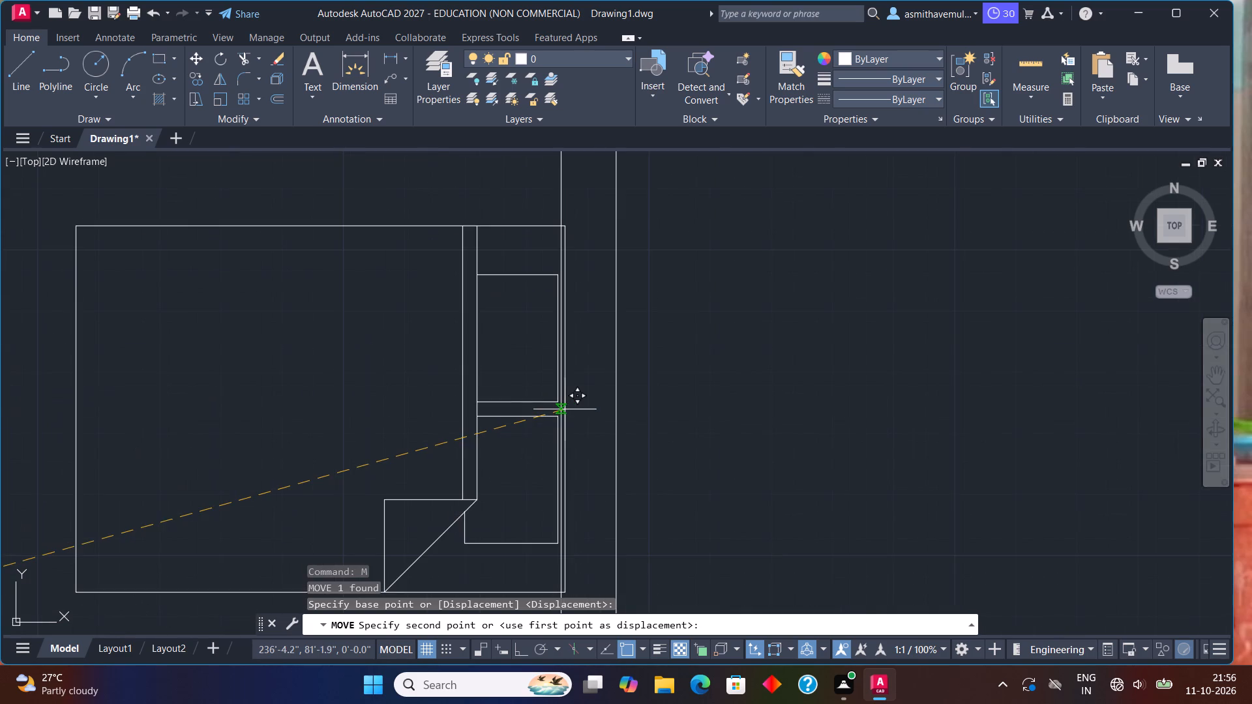
scroll(565, 409, up, 1)
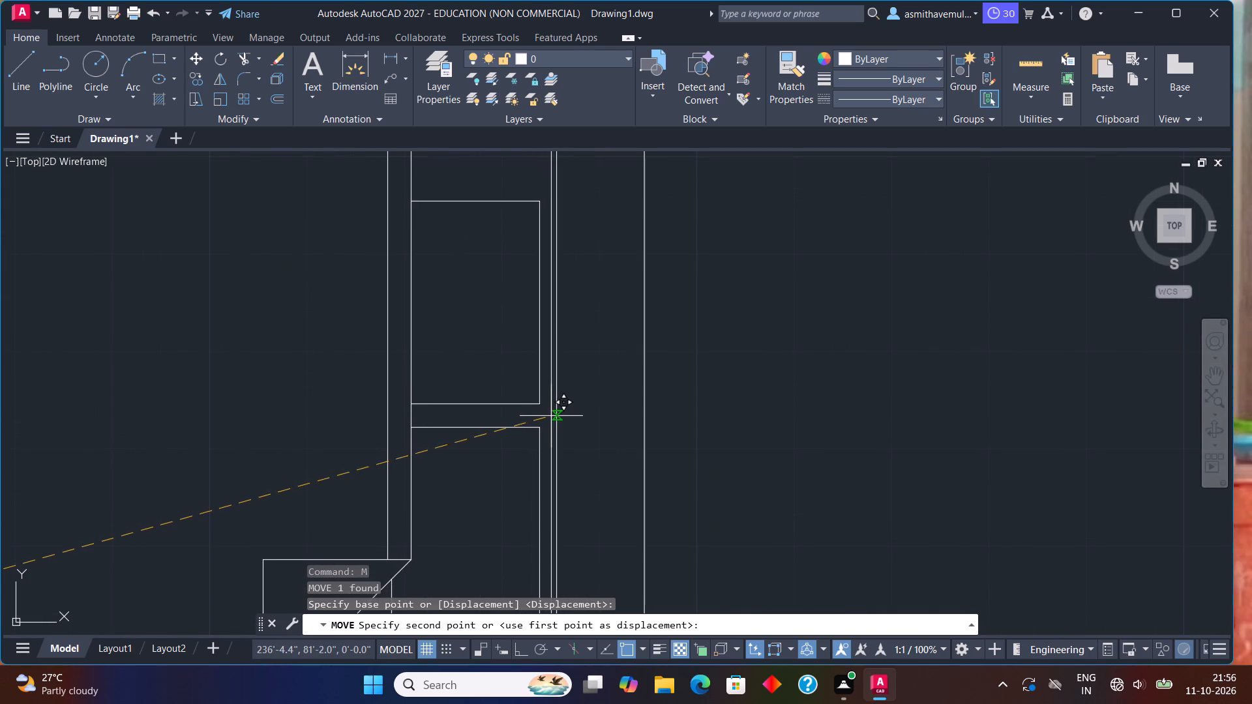
scroll(555, 417, up, 1)
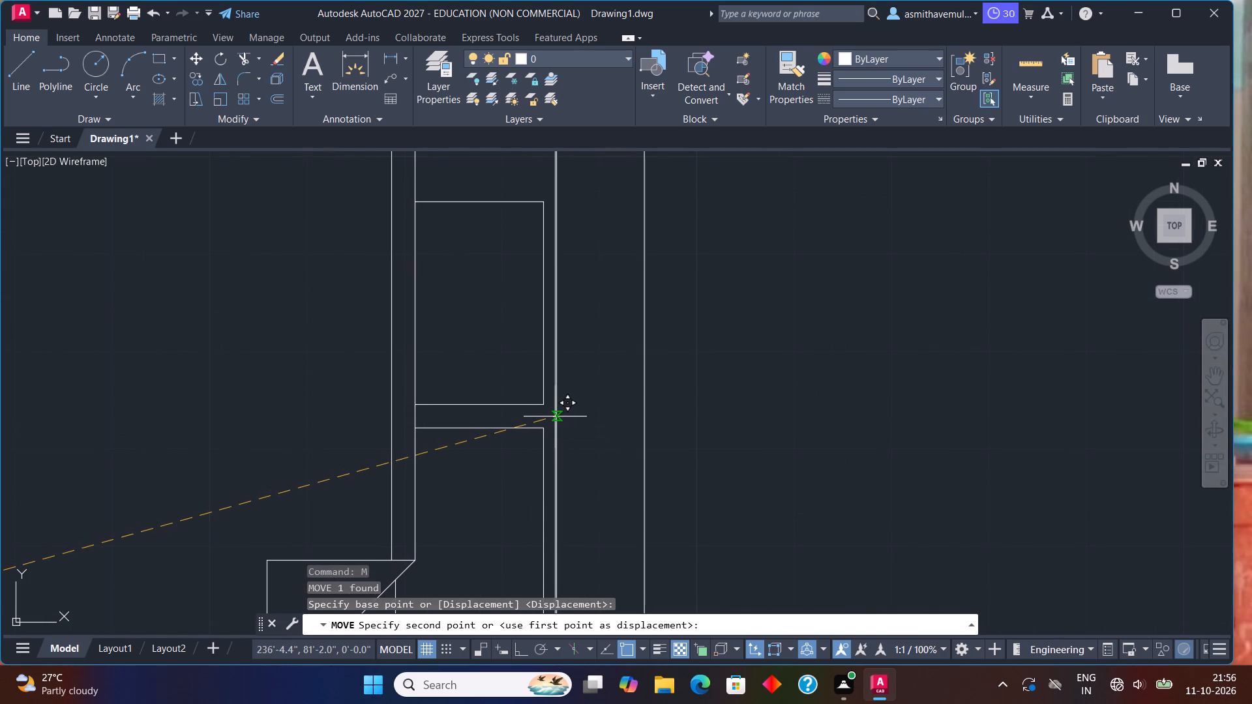
scroll(555, 417, up, 1)
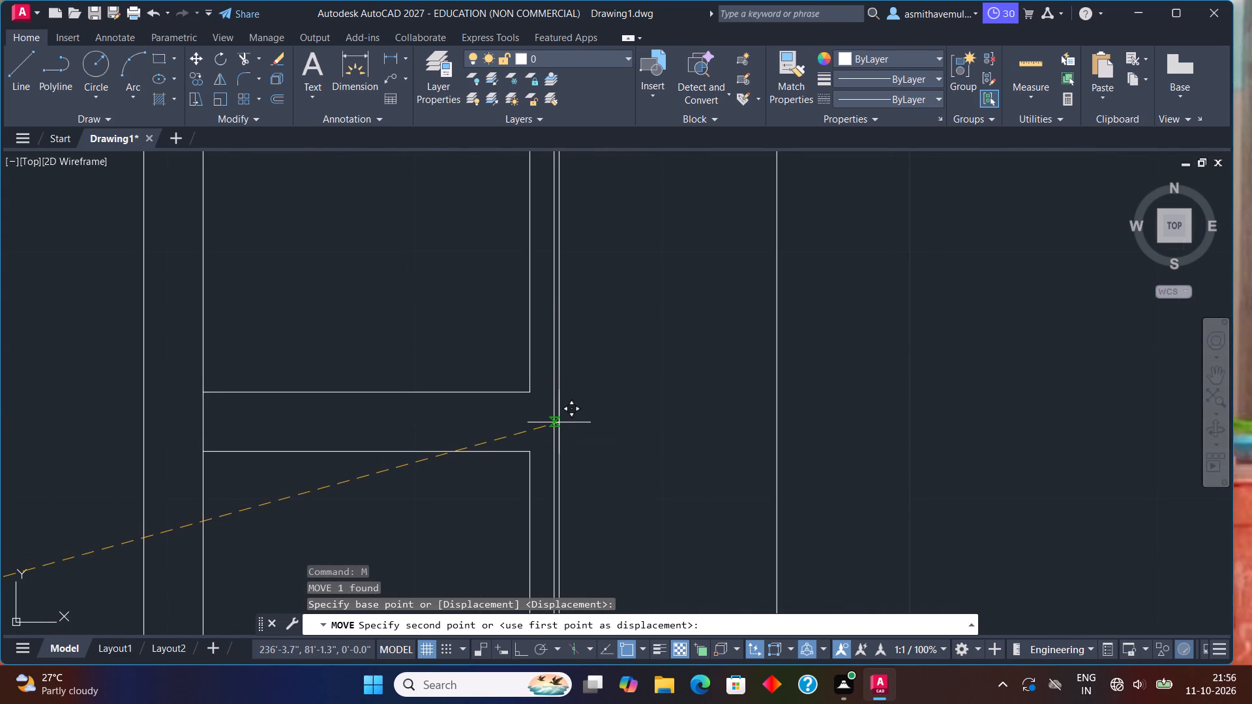
click(554, 420)
Scale the round lamp block left of the plan to nearly twice its size, from a base point near its top.
scroll(597, 398, down, 4)
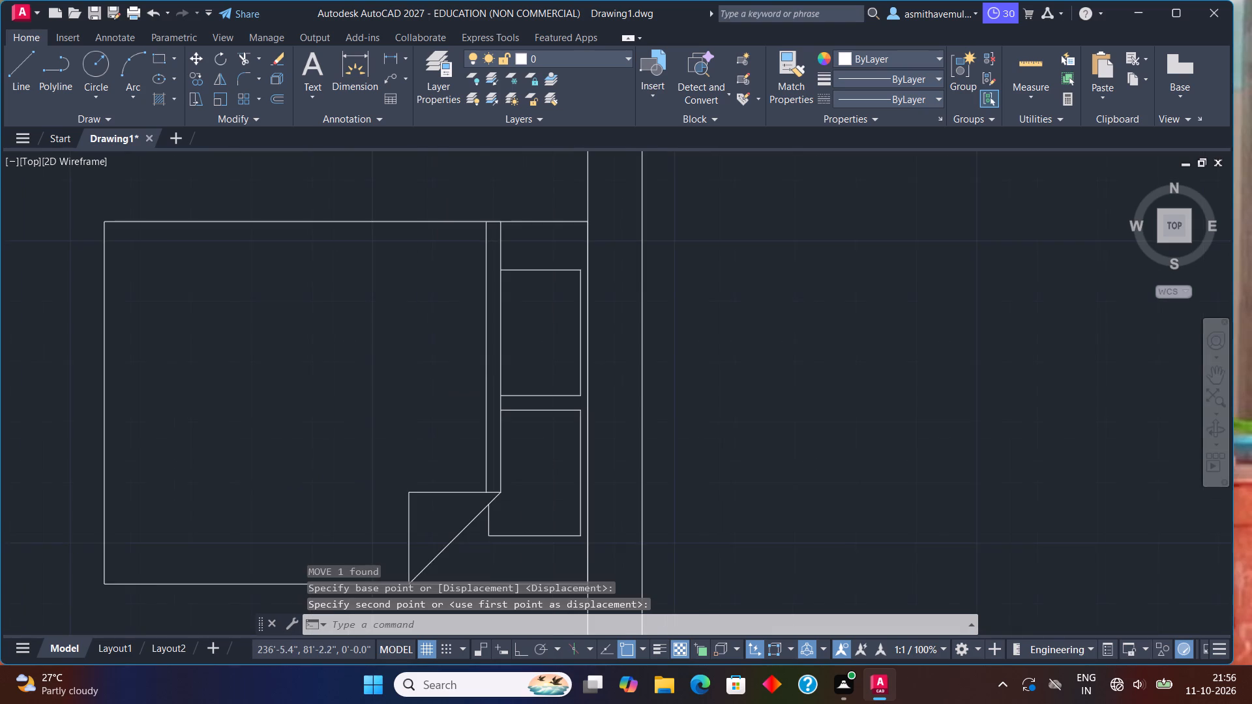
scroll(606, 383, down, 1)
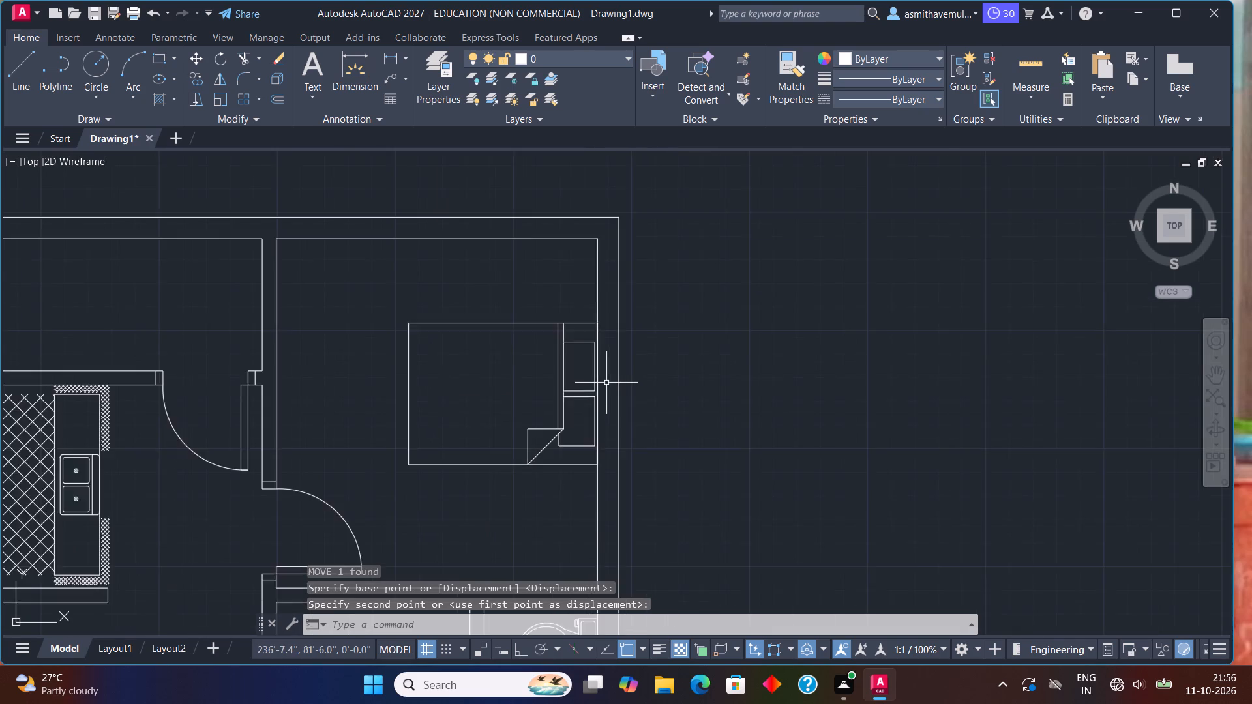
scroll(606, 383, down, 2)
scroll(184, 365, up, 1)
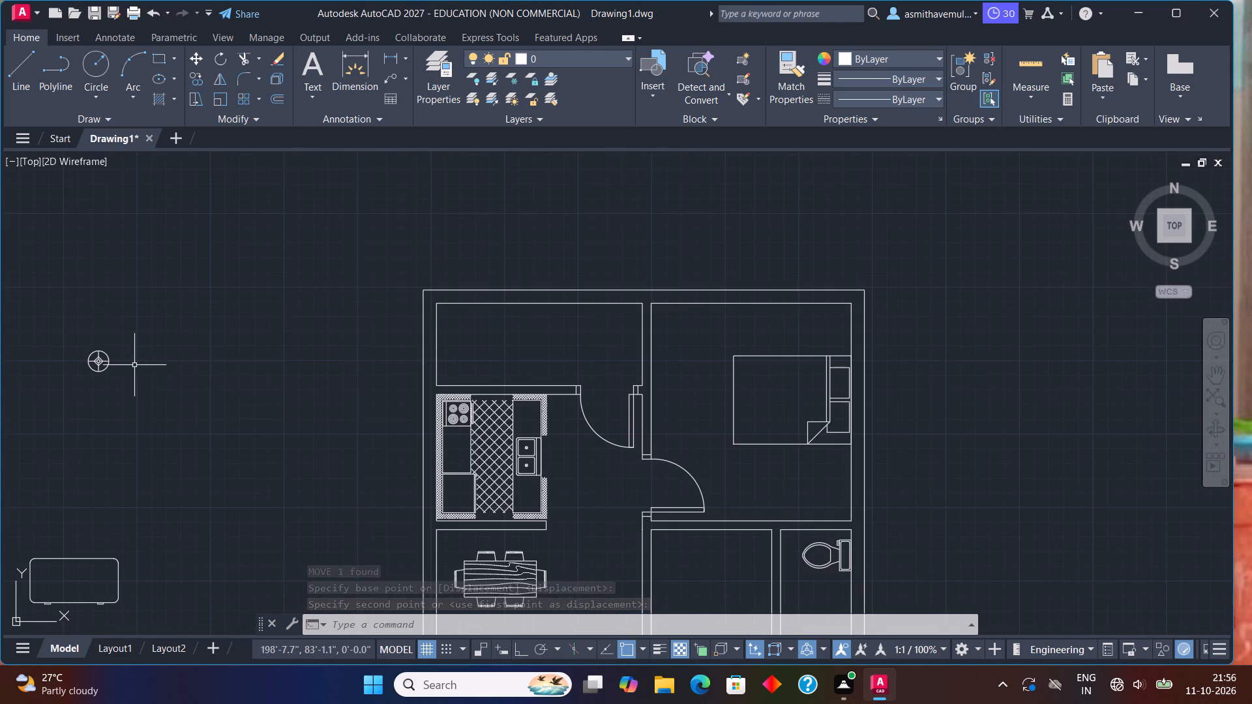
click(100, 359)
text(SCA)
text(LE)
key(Return)
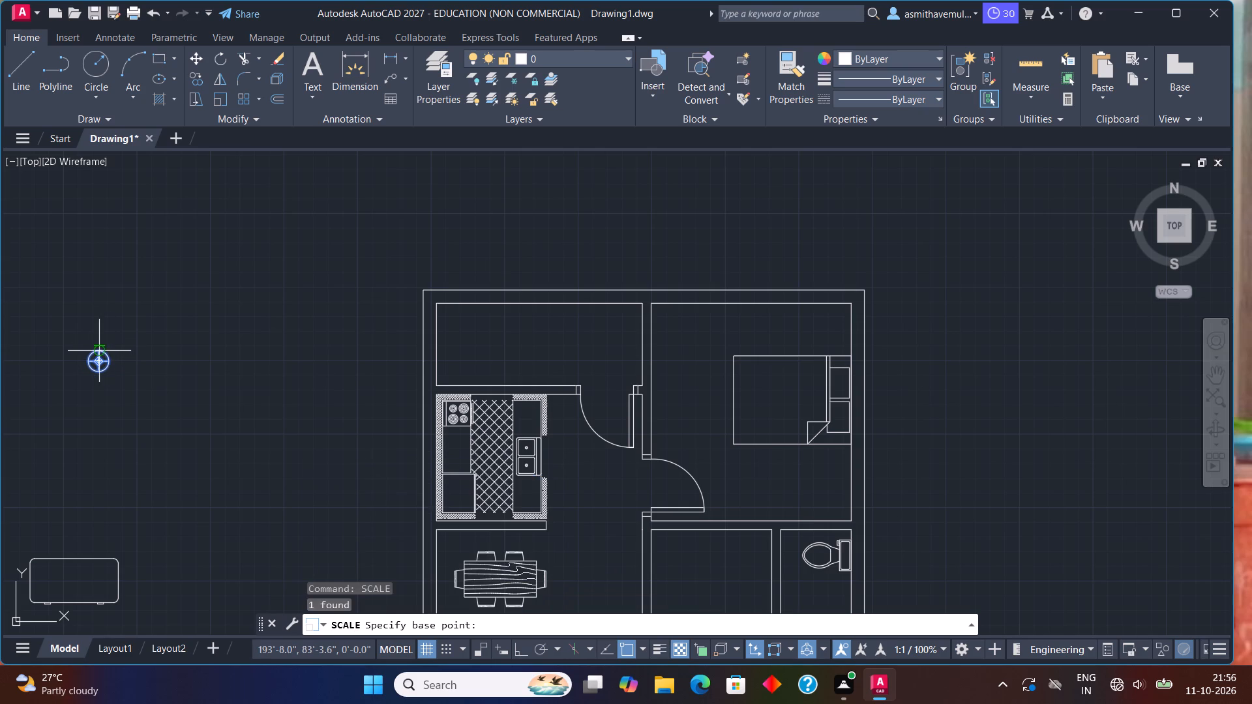
click(105, 349)
click(115, 340)
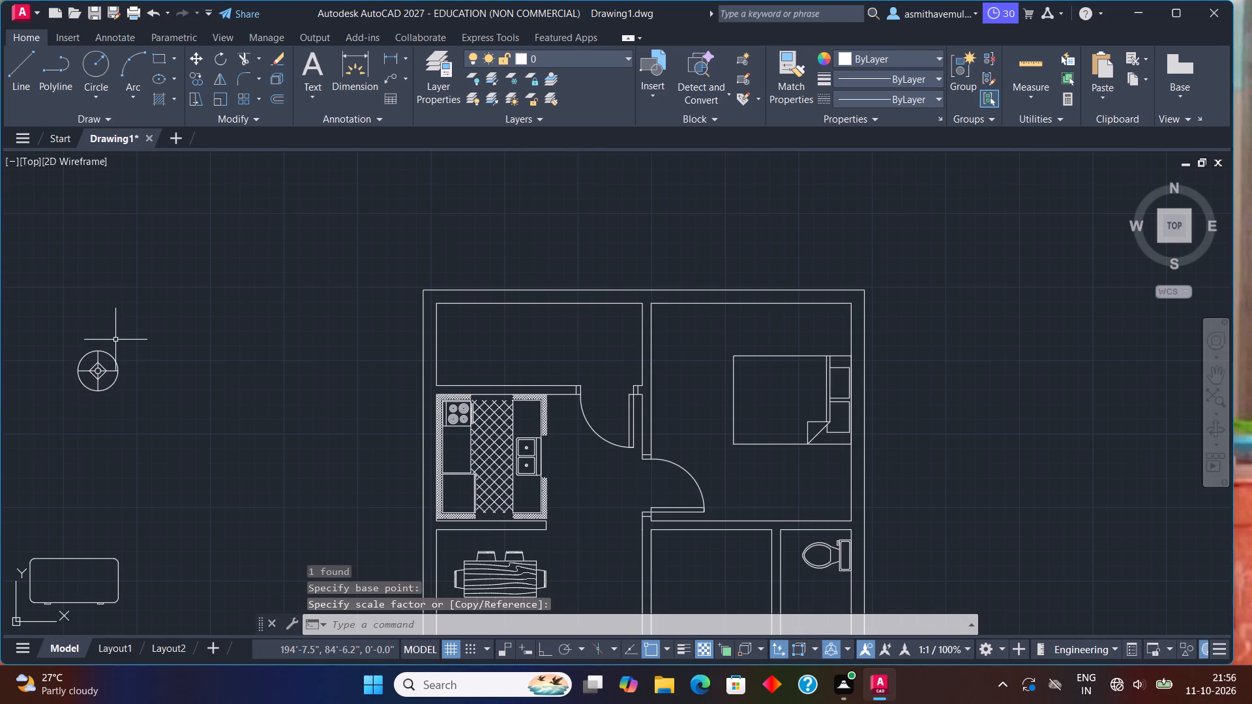
Copy the round lamp left of the plan to two spots in the upper-right bedroom, below and above the bed's head end.
drag(115, 340, 83, 420)
key(c)
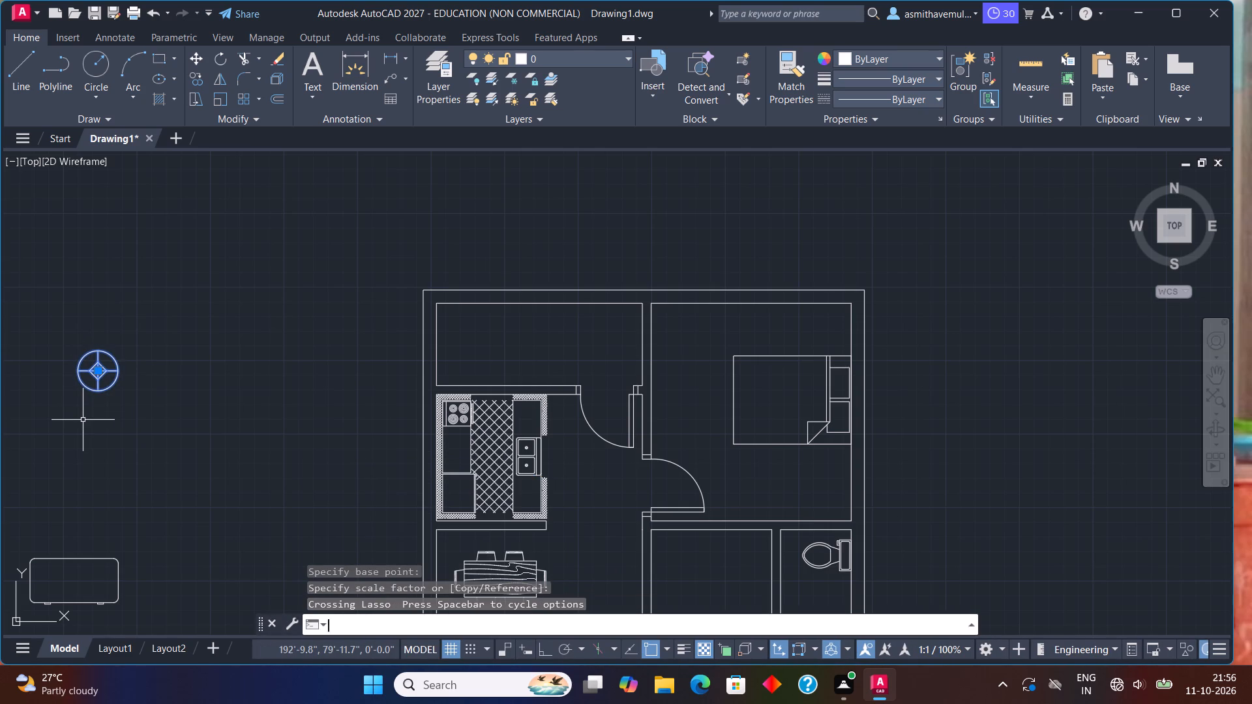
key(o)
key(p)
key(y)
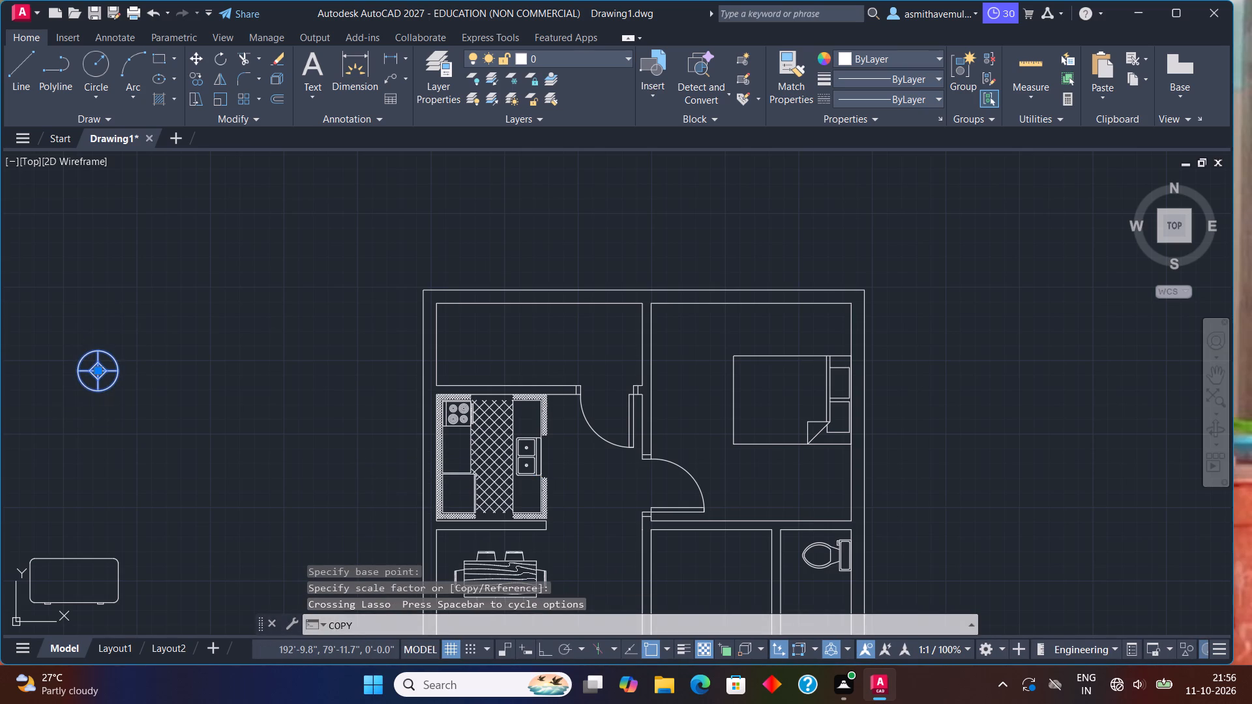
key(Return)
click(99, 359)
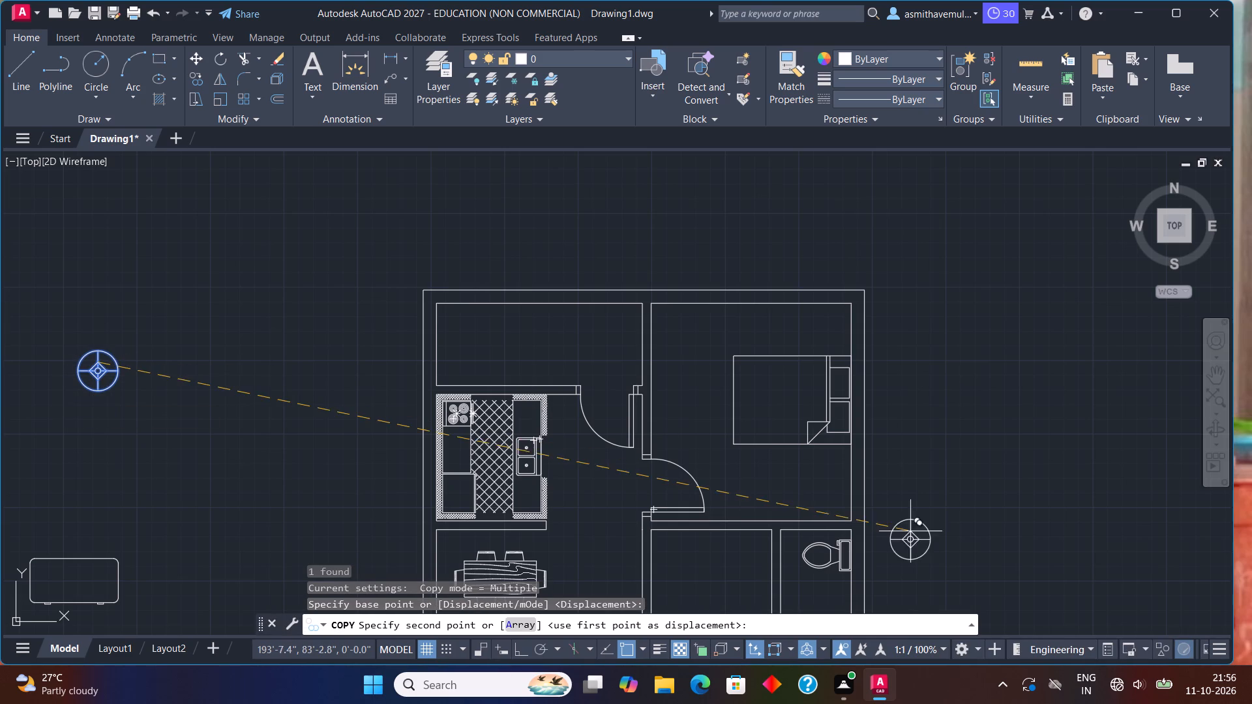
scroll(852, 503, up, 1)
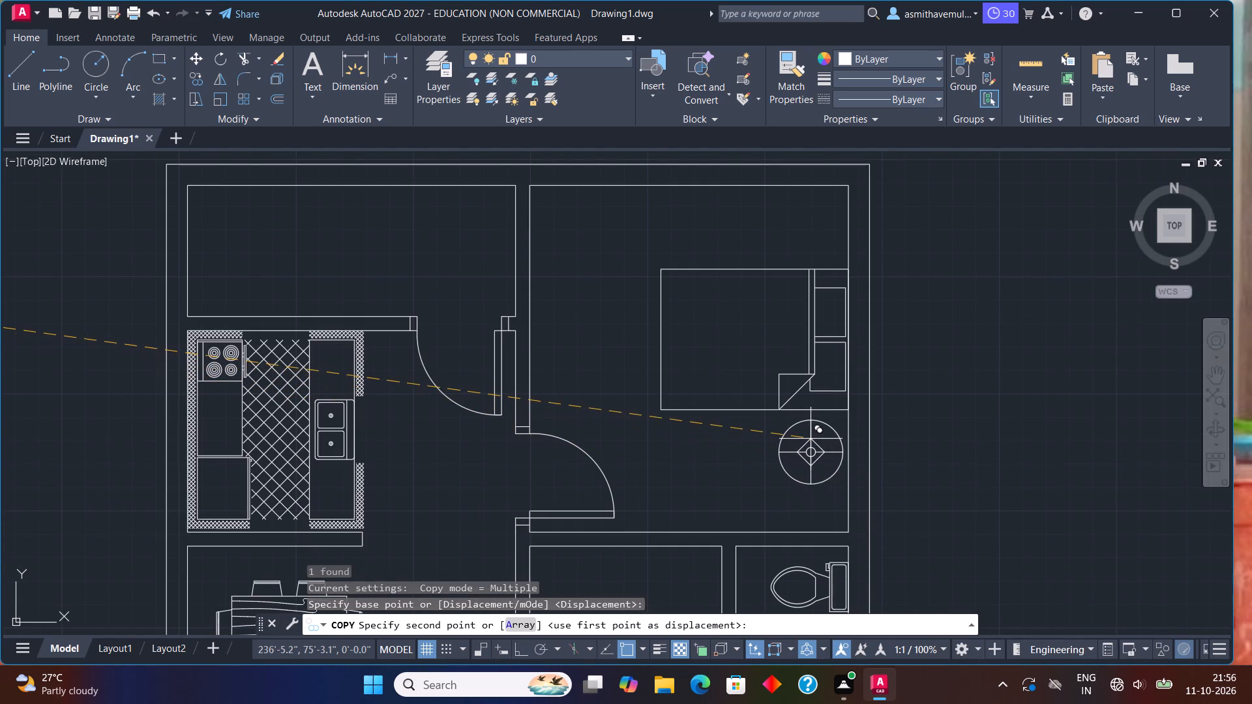
click(810, 441)
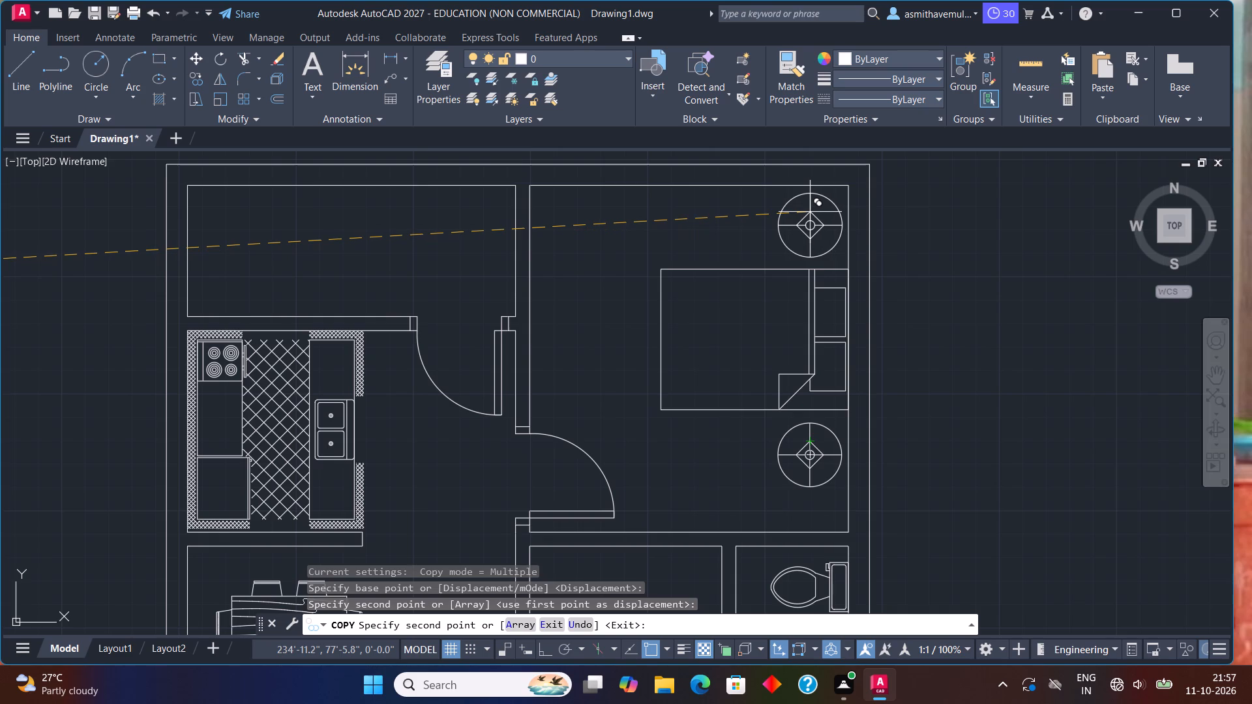
click(810, 212)
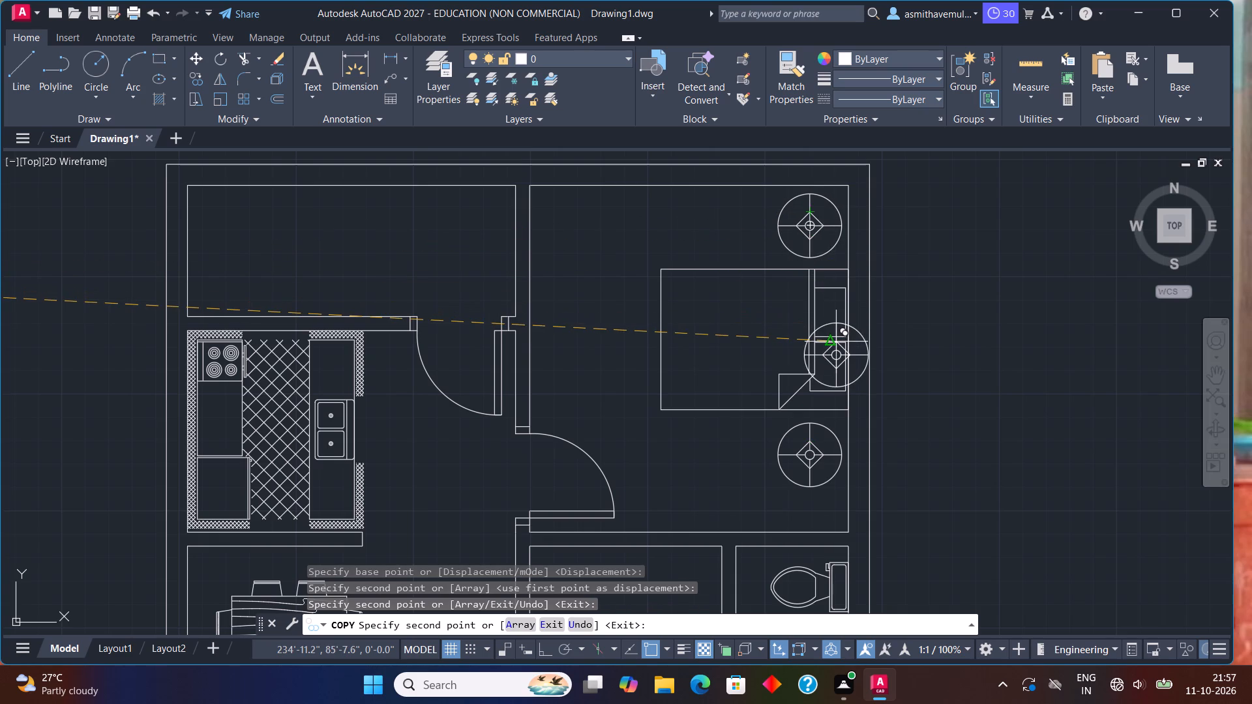
key(Escape)
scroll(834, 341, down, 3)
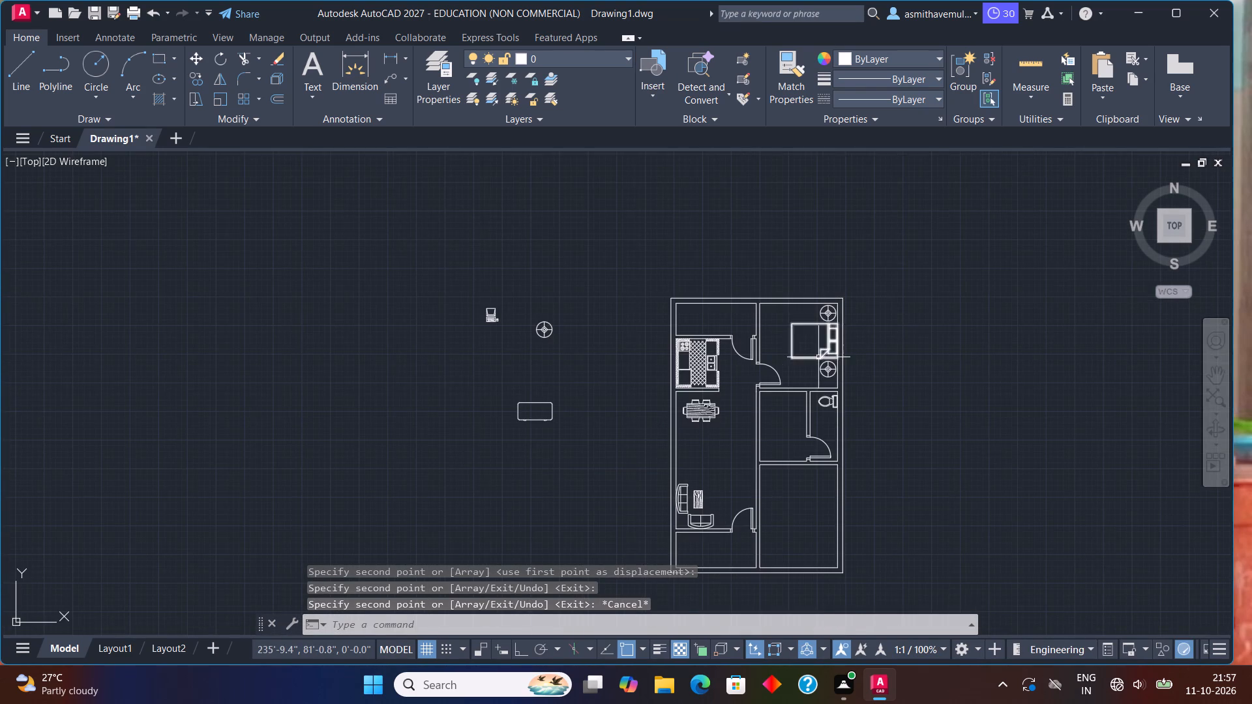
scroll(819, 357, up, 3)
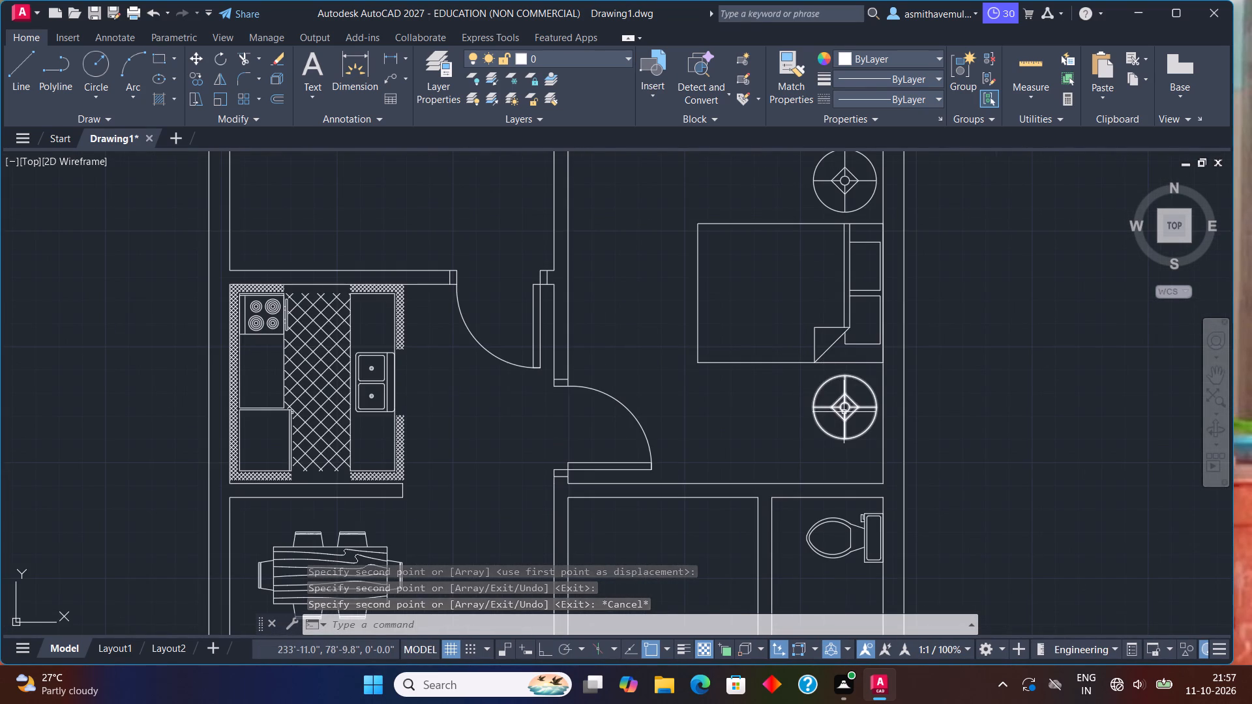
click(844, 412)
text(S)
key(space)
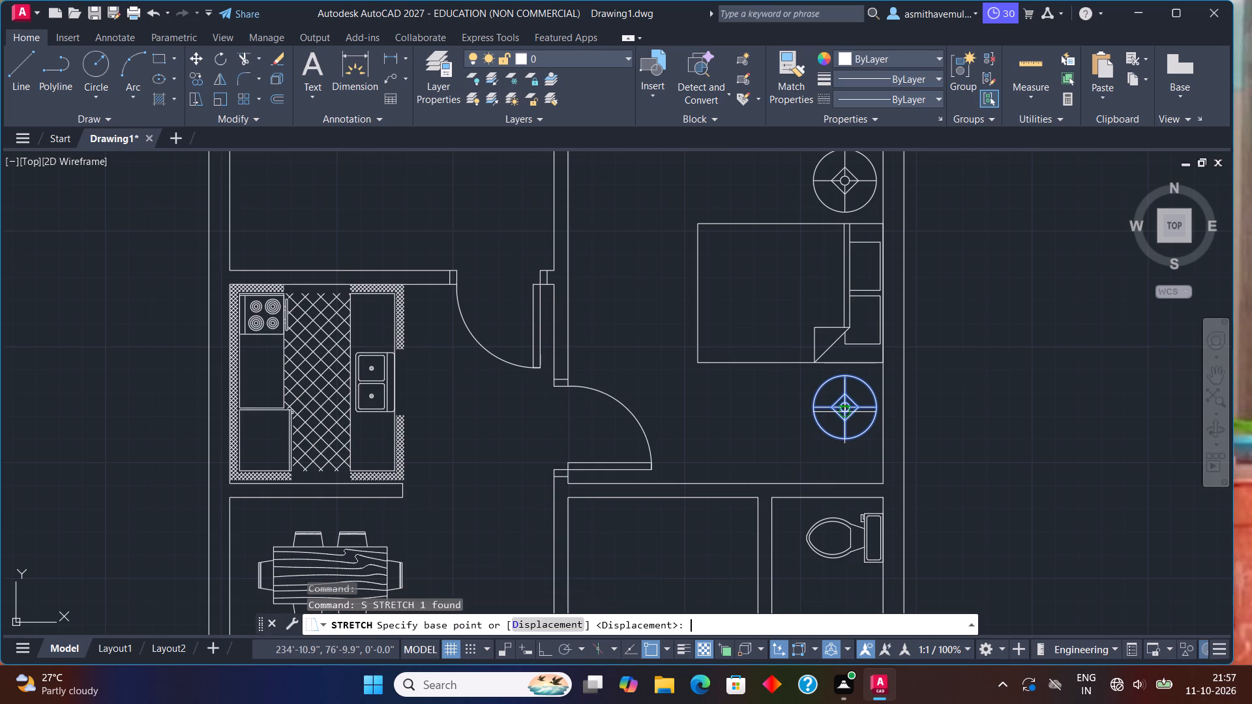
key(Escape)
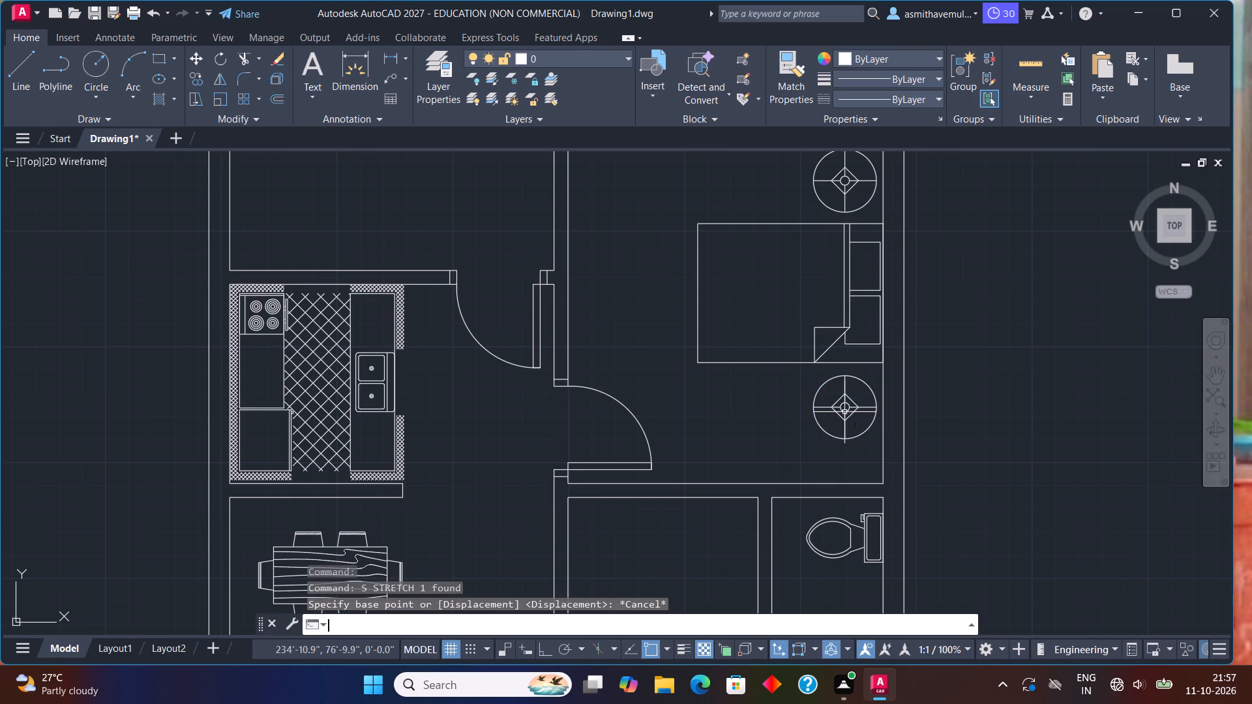
Scale the lamp below the bed down to about half its size, using its center as the base point.
key(s)
key(c)
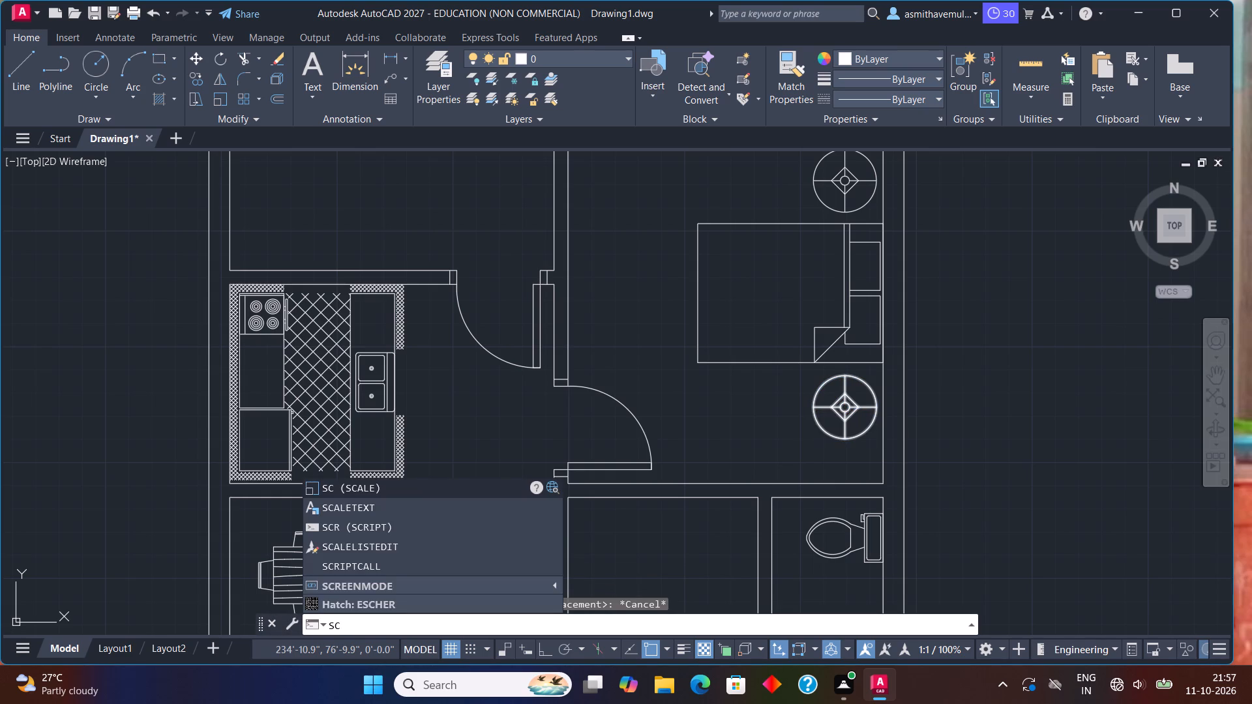
key(a)
key(l)
key(e)
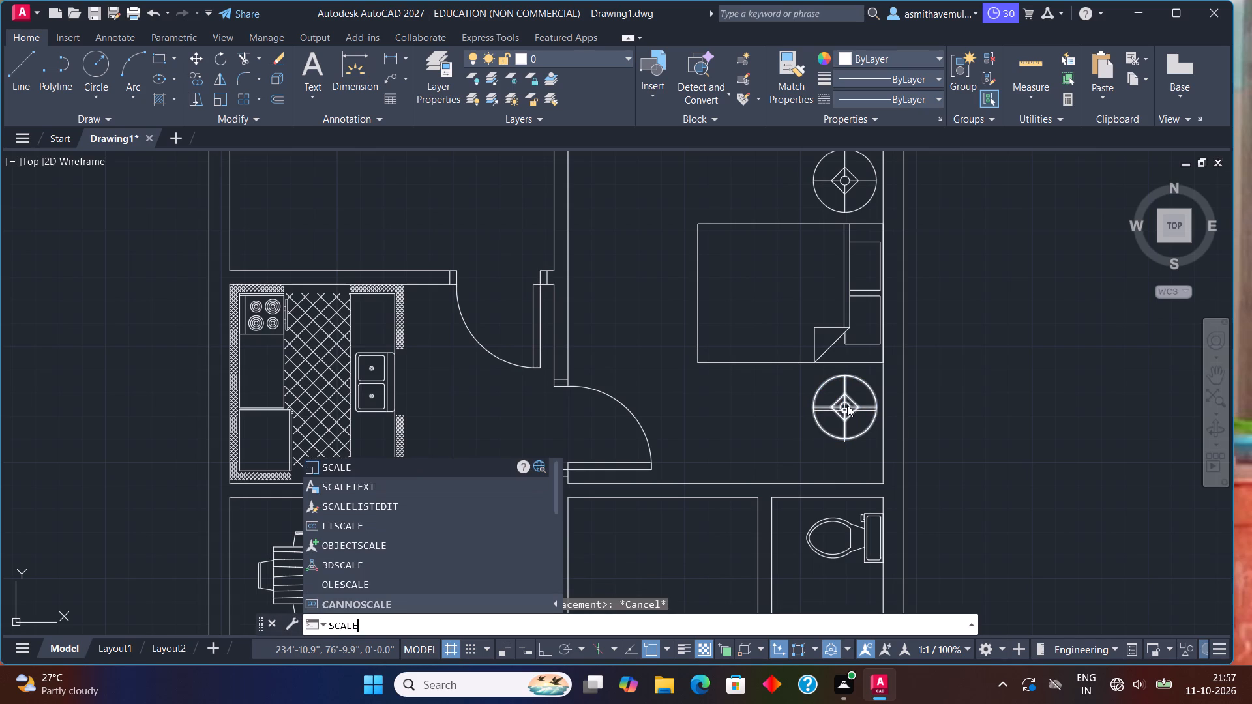
key(Return)
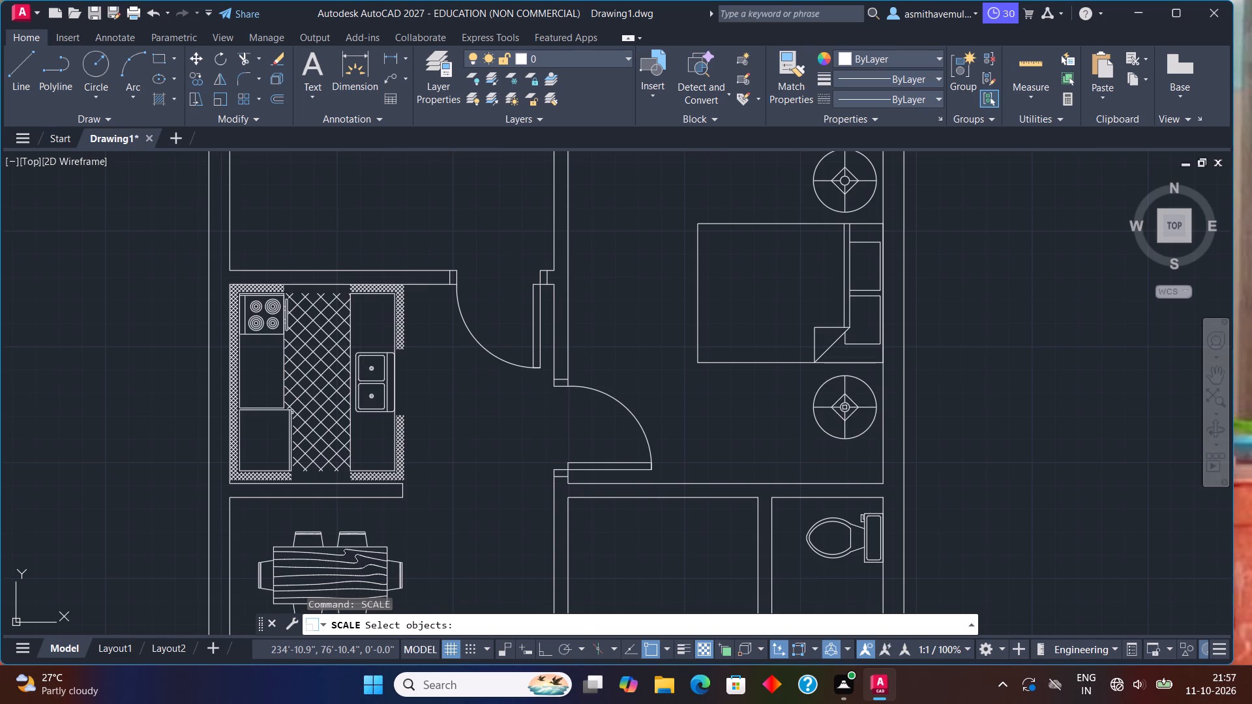
click(844, 407)
click(844, 407)
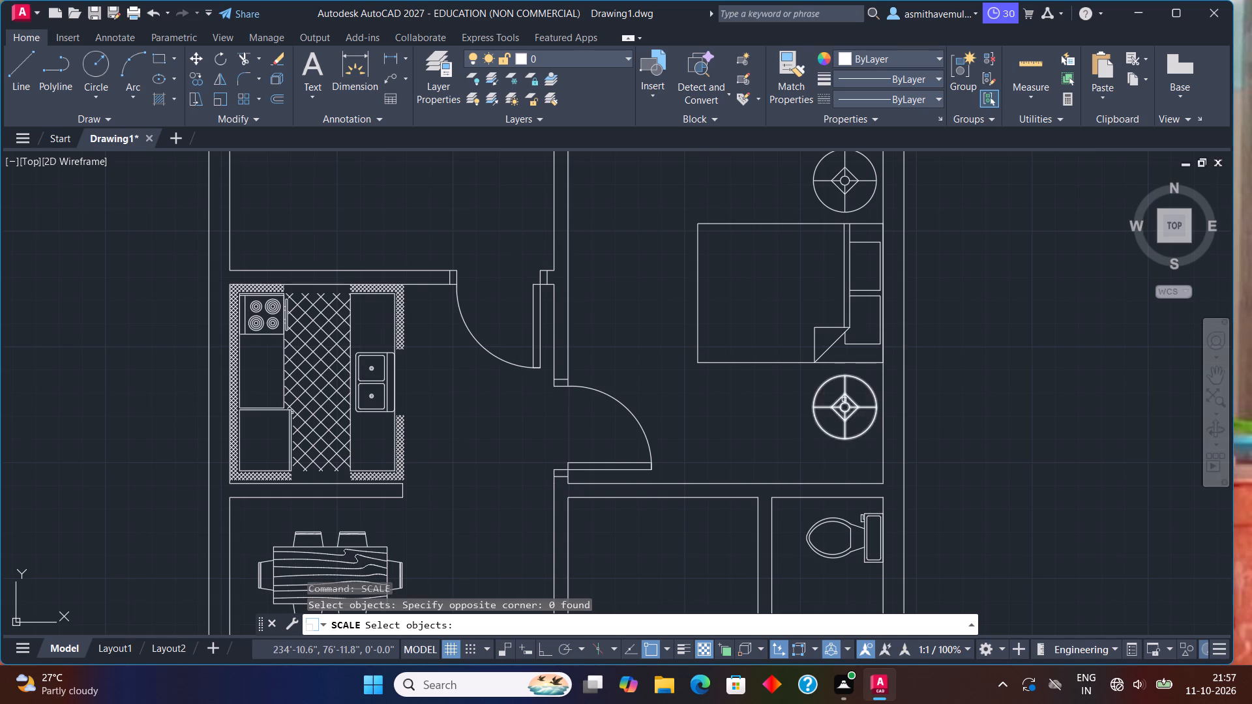
click(844, 400)
key(Return)
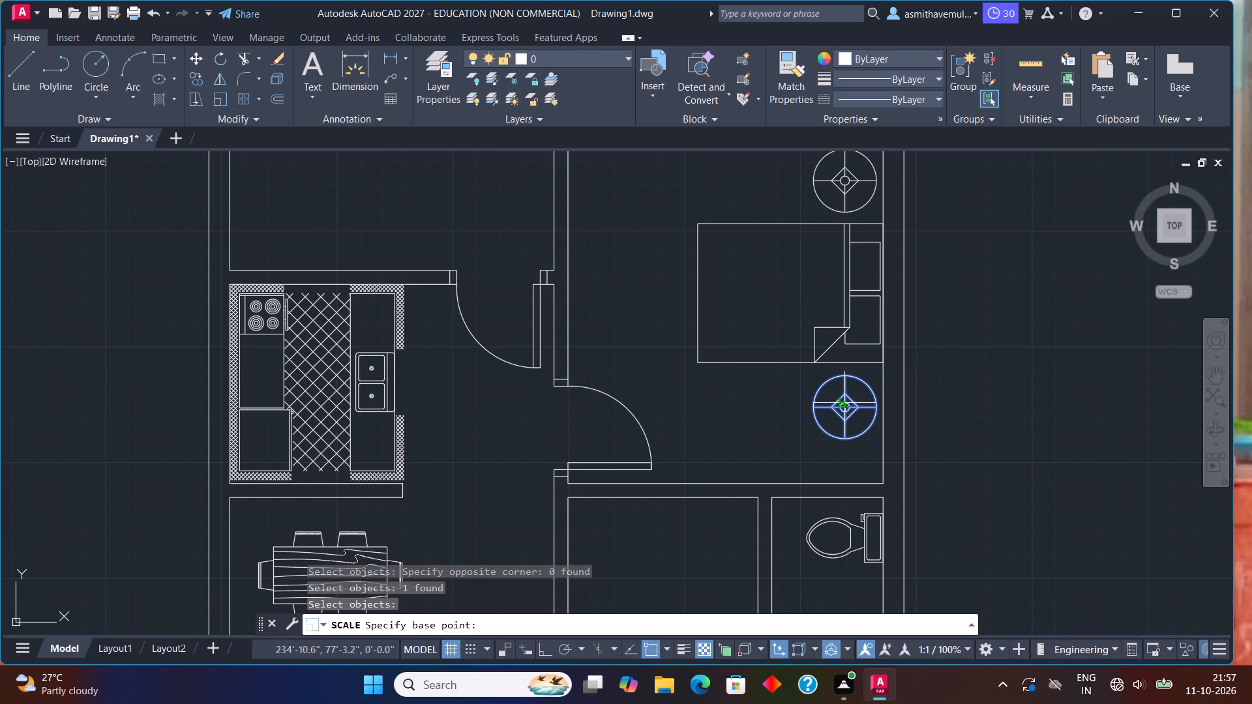
click(844, 405)
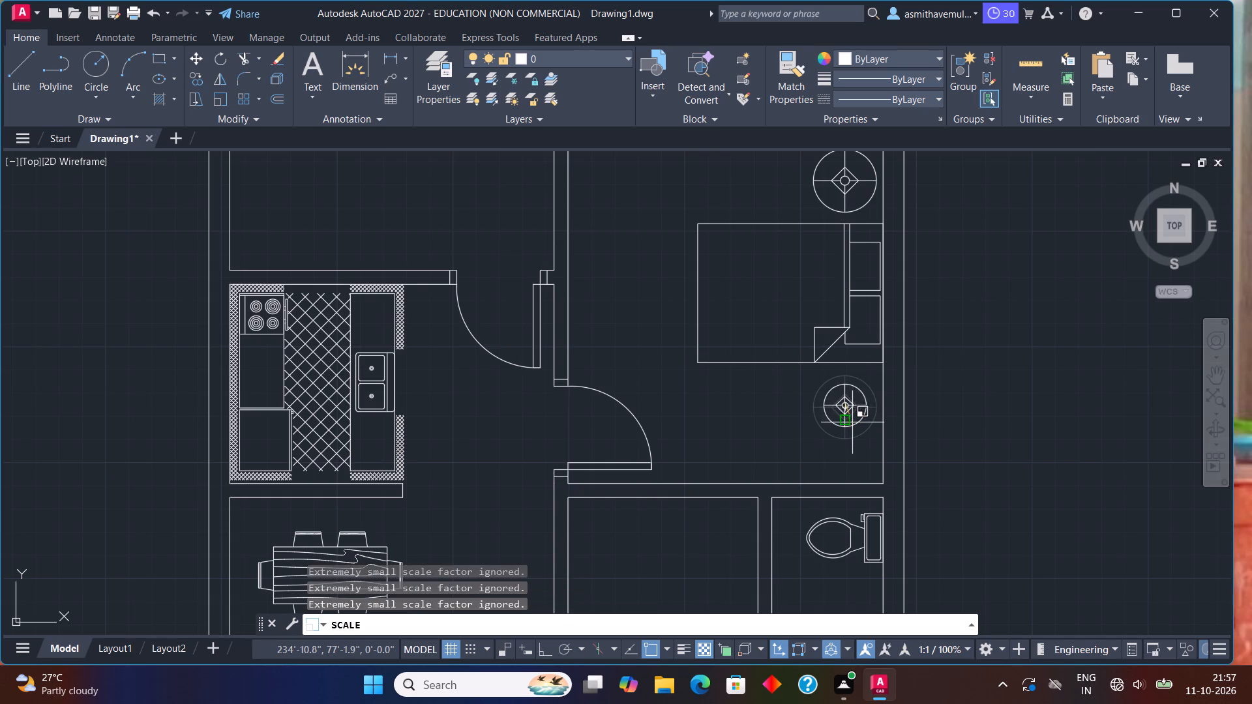
click(854, 424)
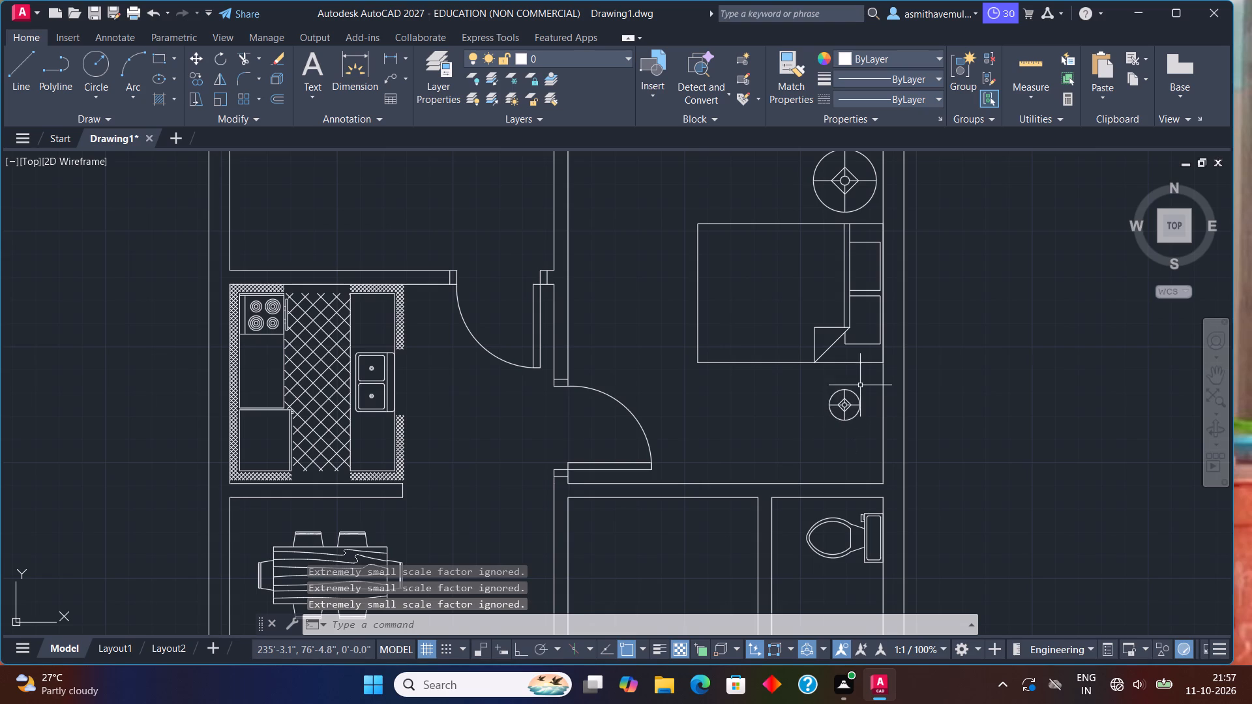
Scale the lamp below the bed up to about 1.4 times its size, from a base point just below its center.
drag(860, 385, 829, 433)
text(SCAL)
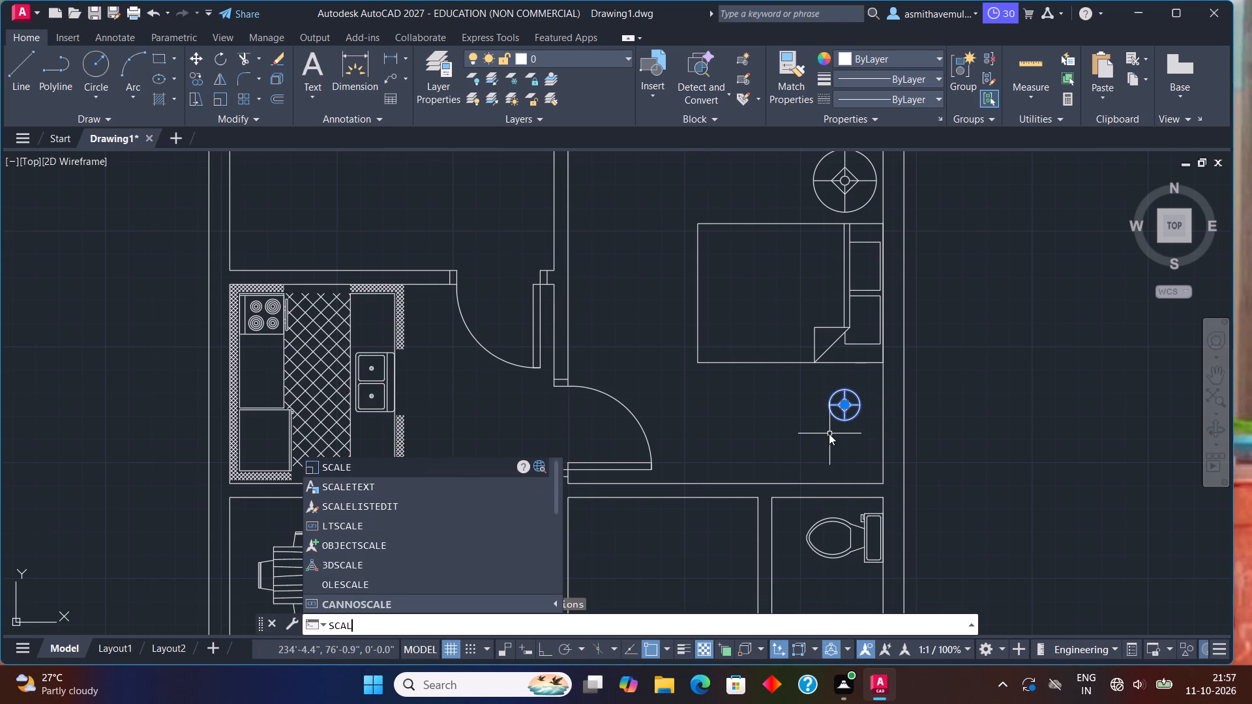
key(e)
key(Return)
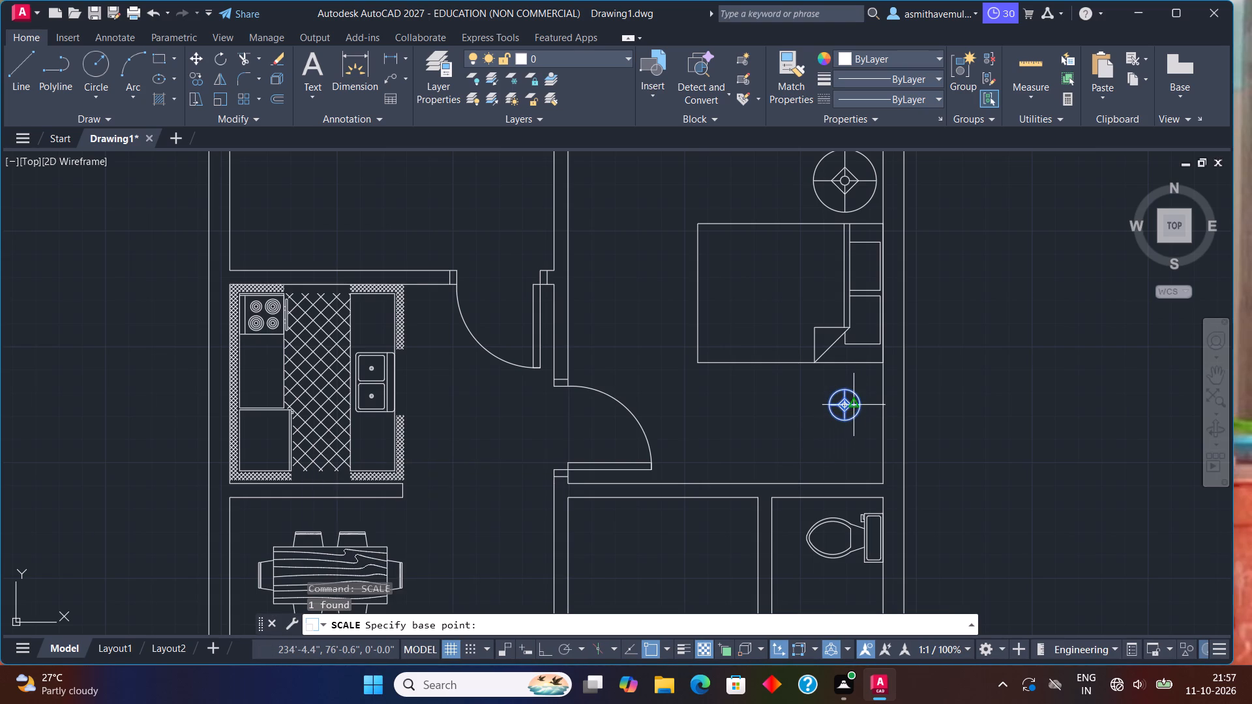
click(846, 411)
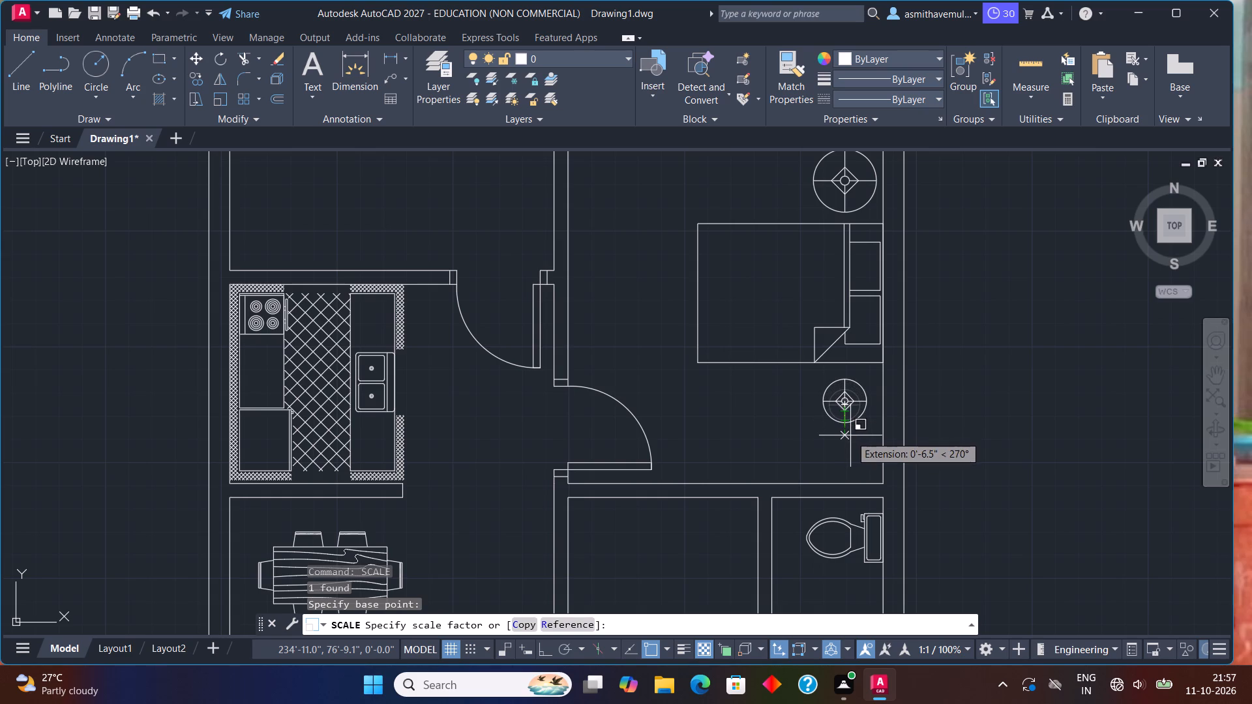
click(850, 435)
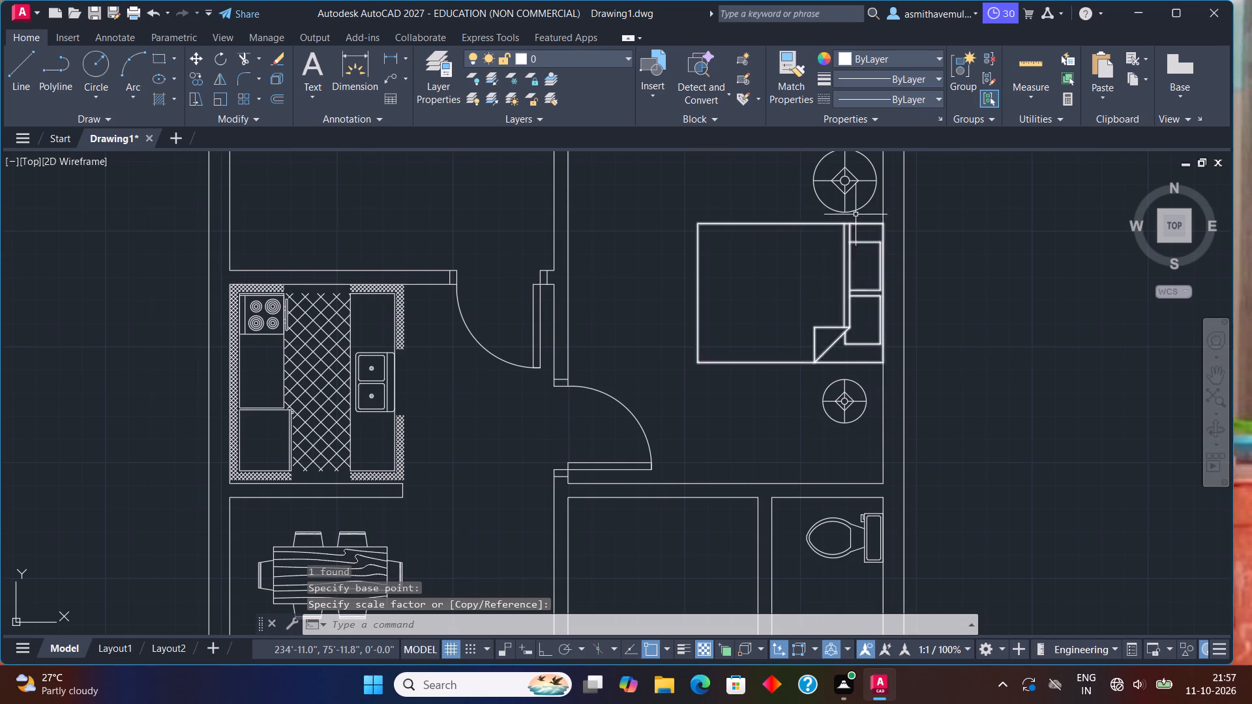
Delete the oversized lamp above the bed in the upper-right bedroom.
click(861, 183)
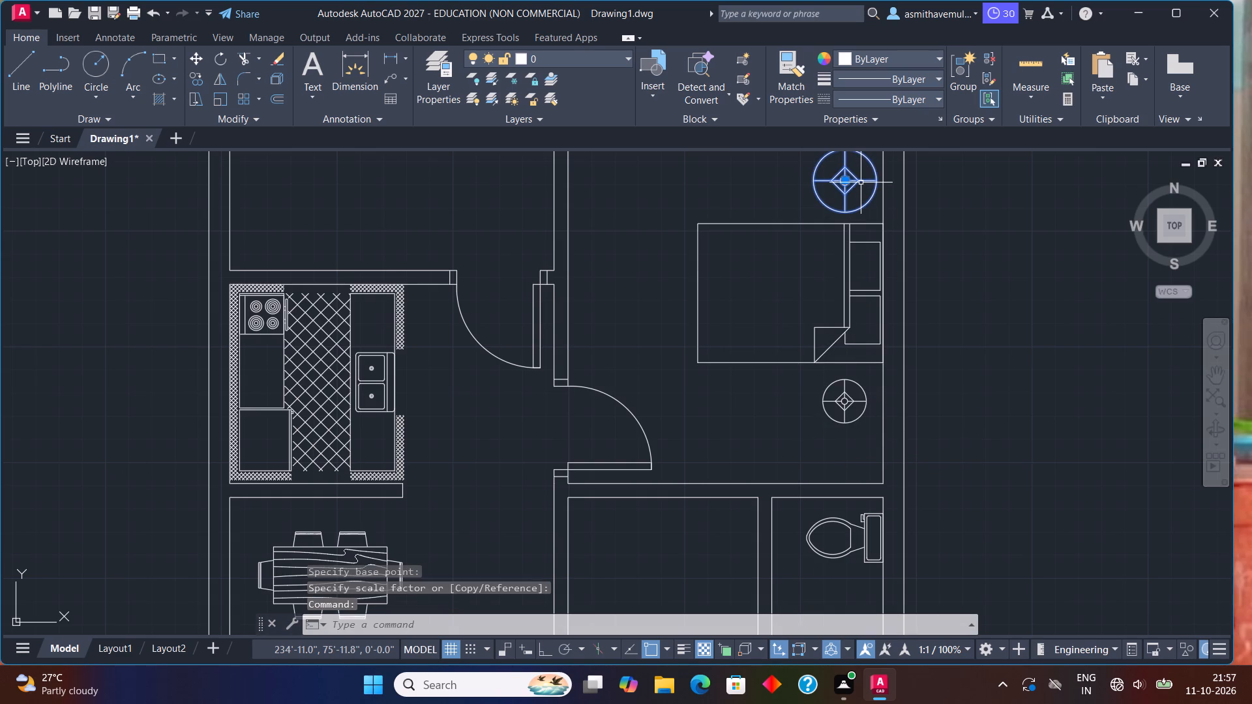
key(Delete)
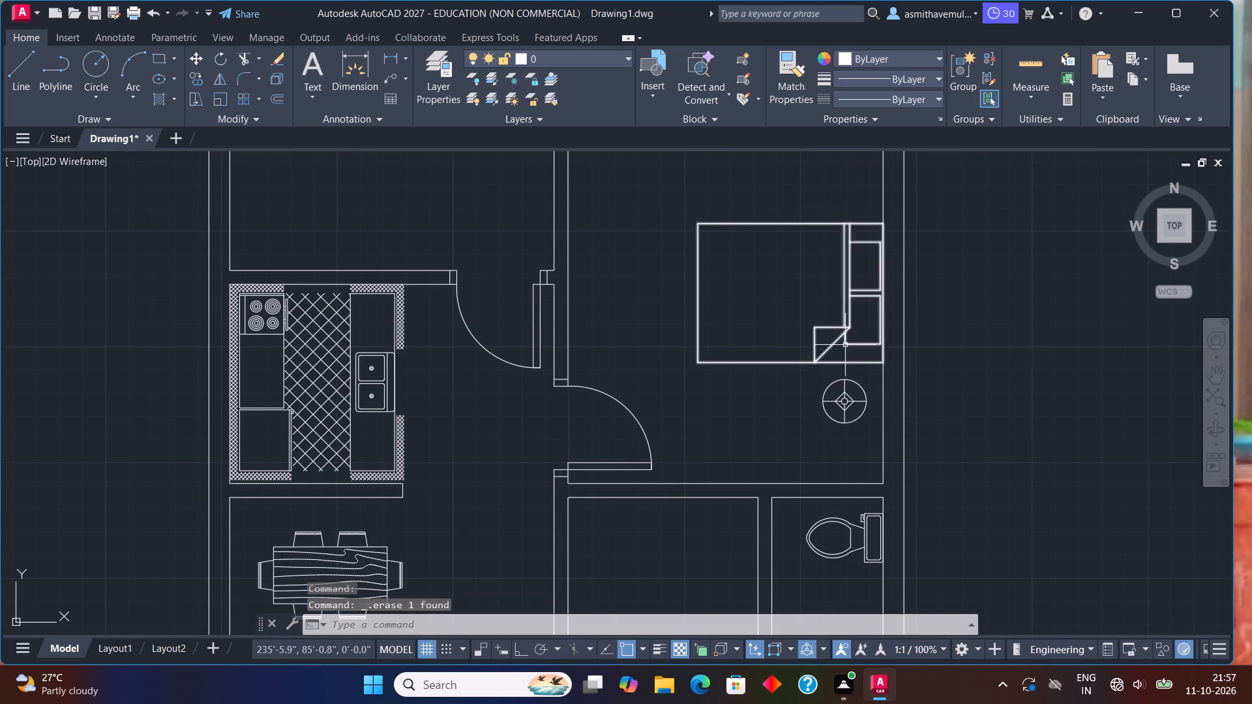
Copy the resized lamp from below the bed straight up to the spot above the bed's head end.
click(845, 406)
key(c)
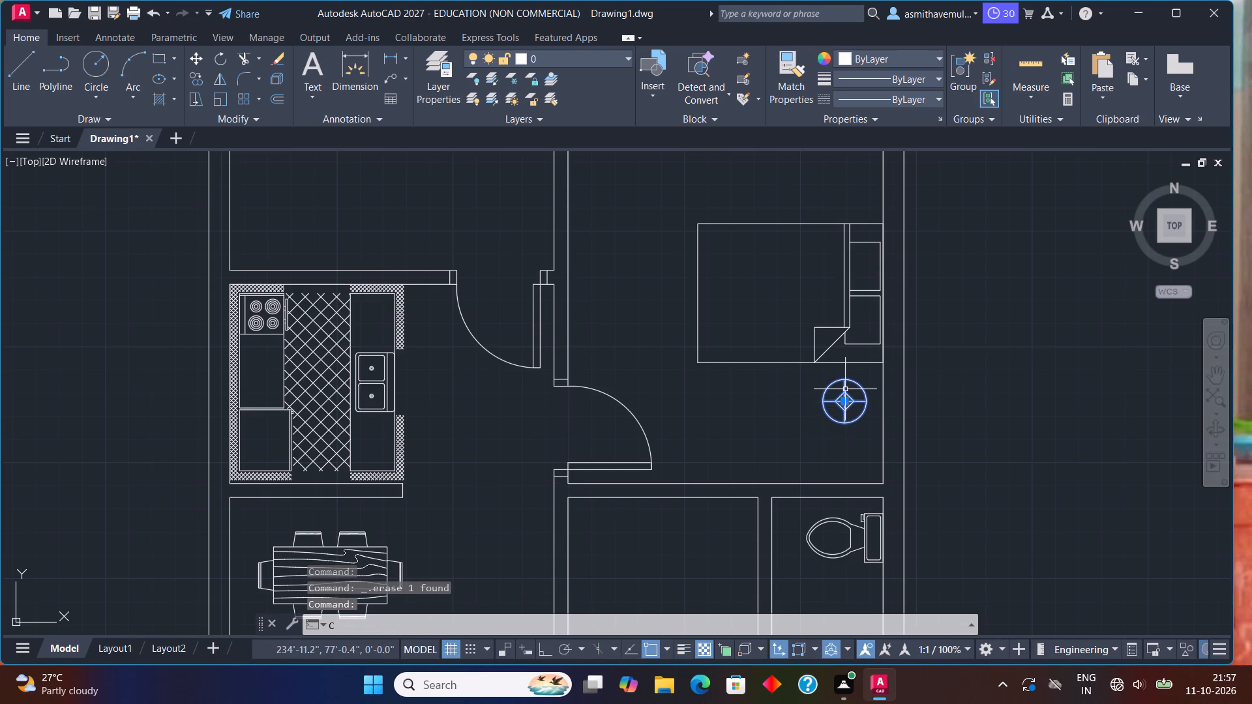
text(OPY)
key(Return)
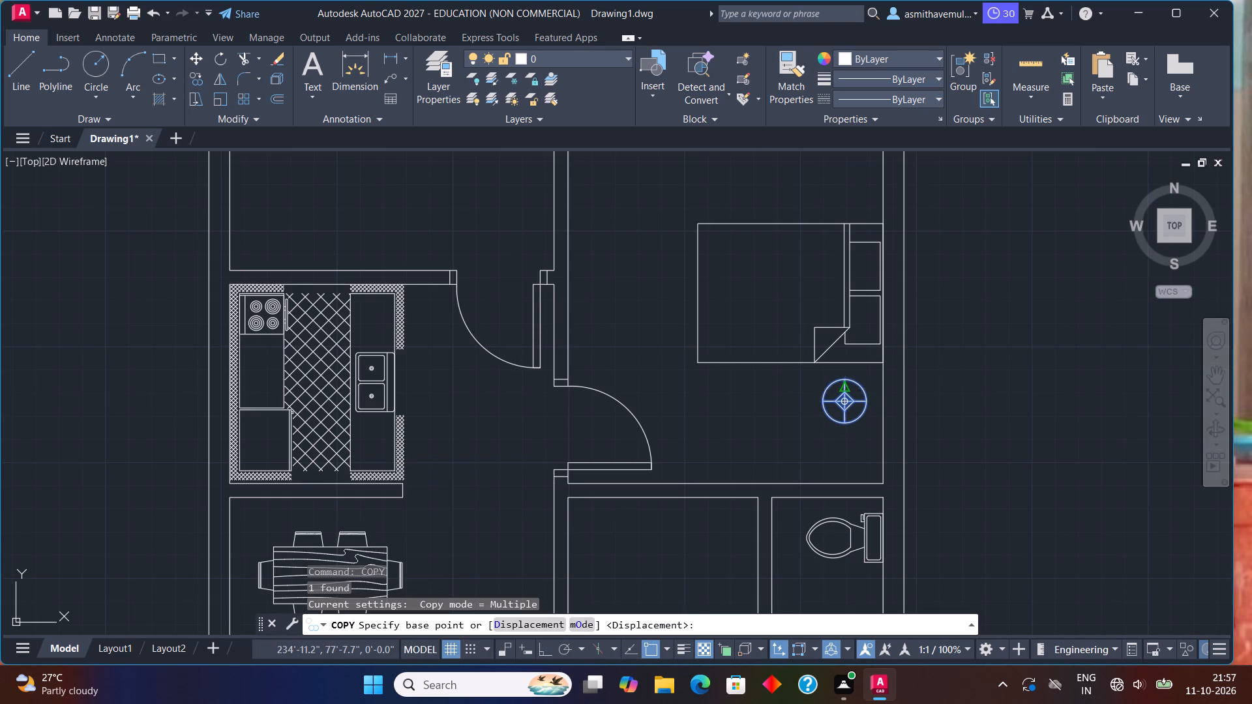
drag(844, 403, 844, 396)
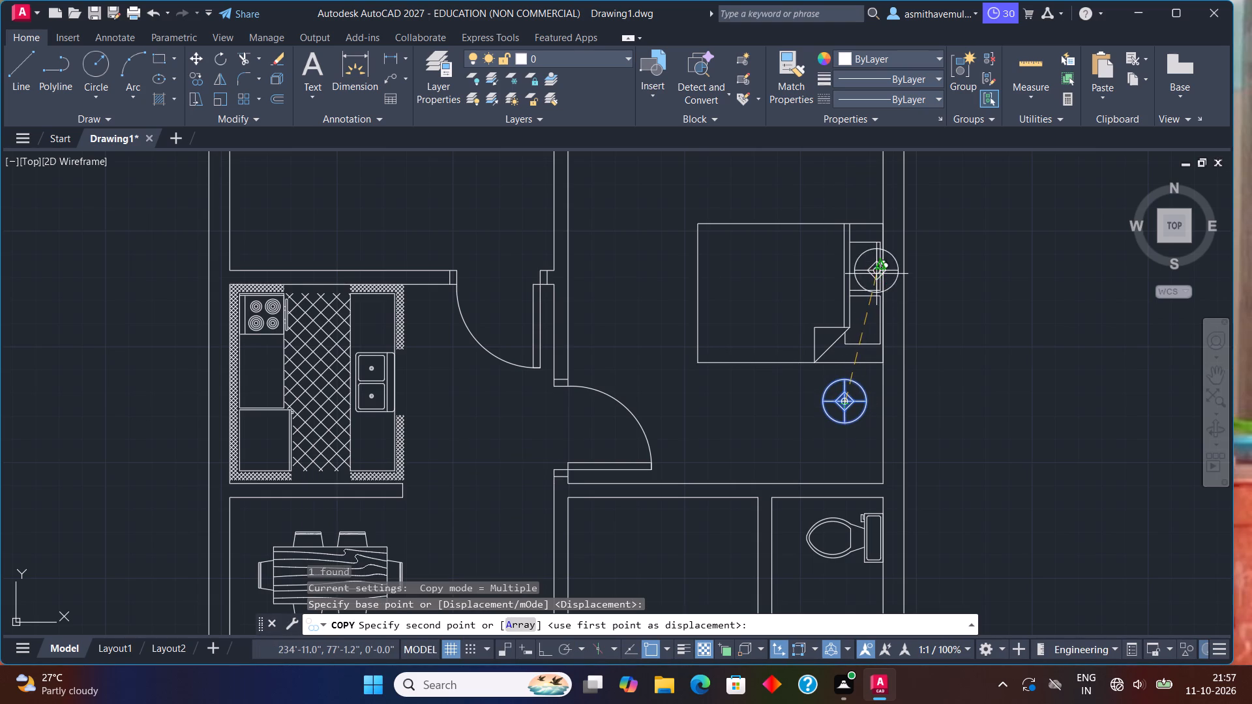
middle_drag(876, 266, 876, 362)
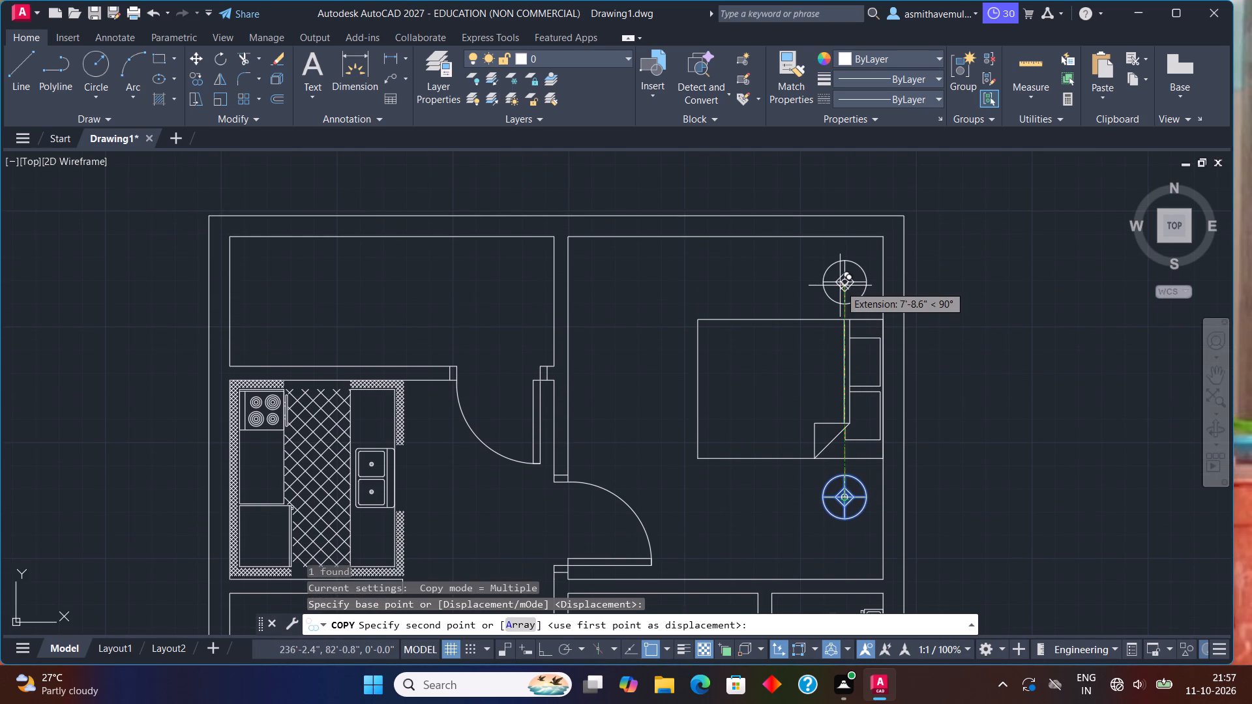
click(840, 286)
key(Escape)
Draw a short line across the central partition, from the upper-left corner of the room beside the bathroom to the partition's opposite face.
scroll(894, 380, down, 3)
middle_drag(870, 426, 889, 344)
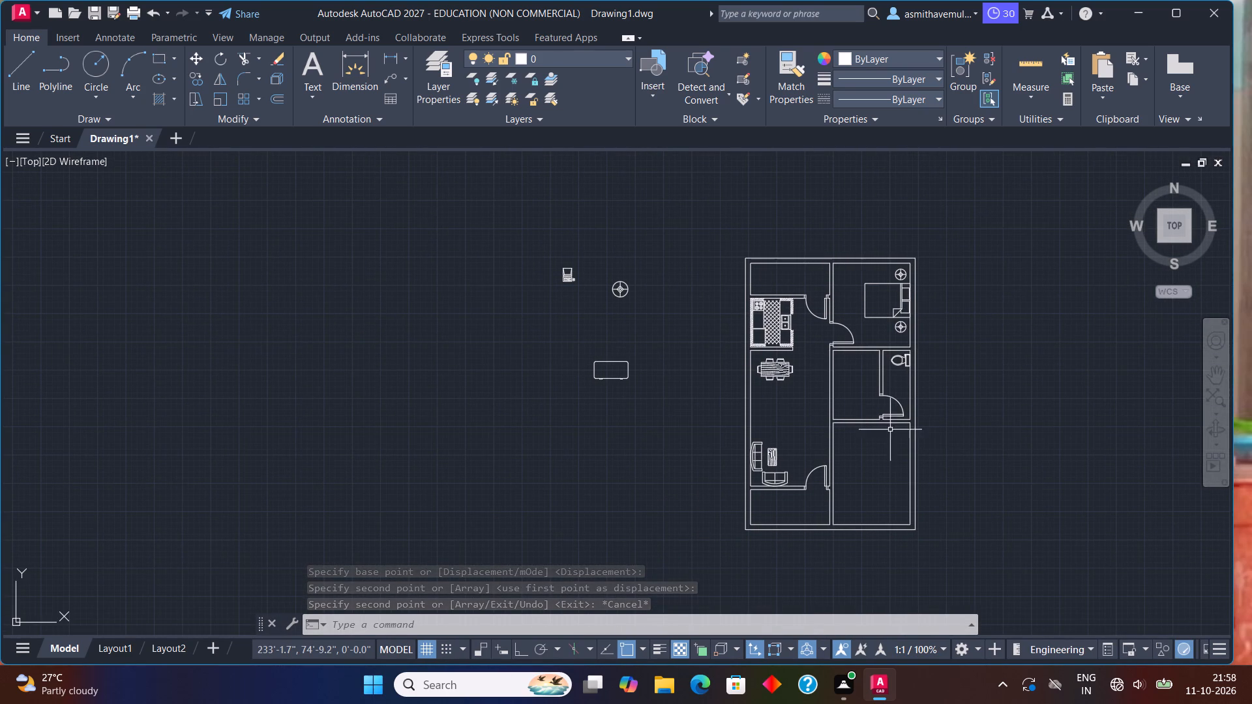
middle_click(895, 390)
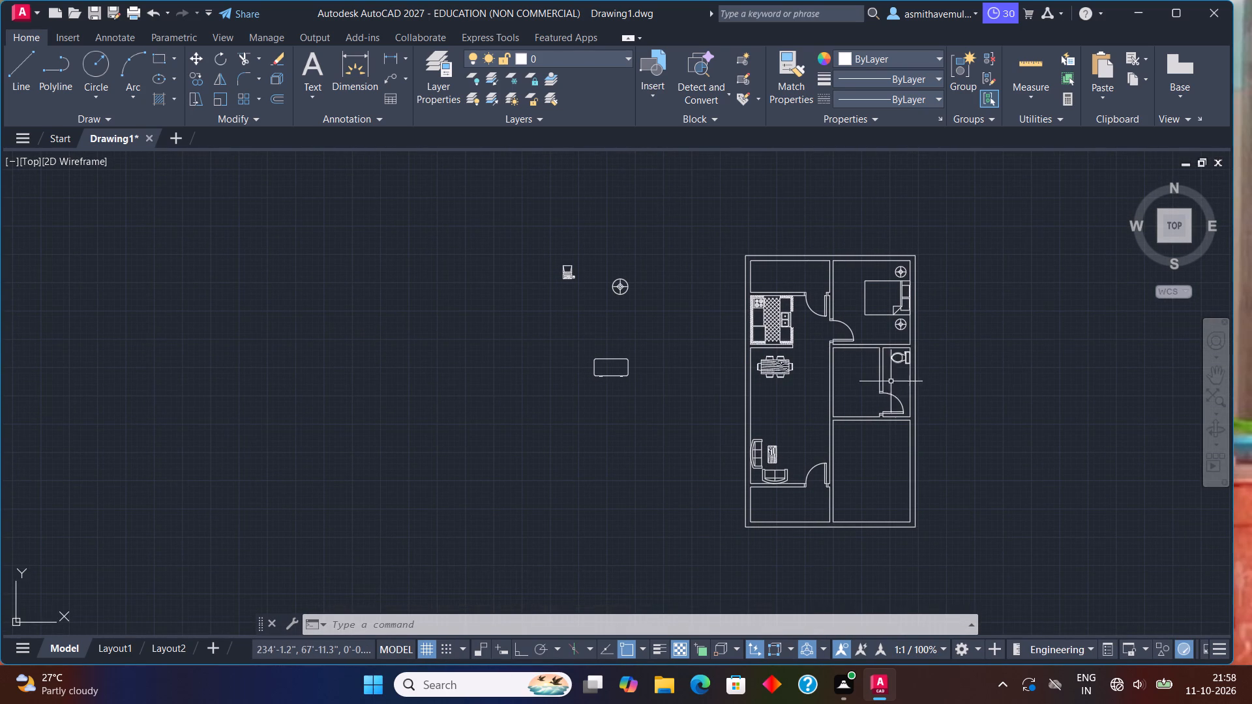
scroll(865, 368, up, 2)
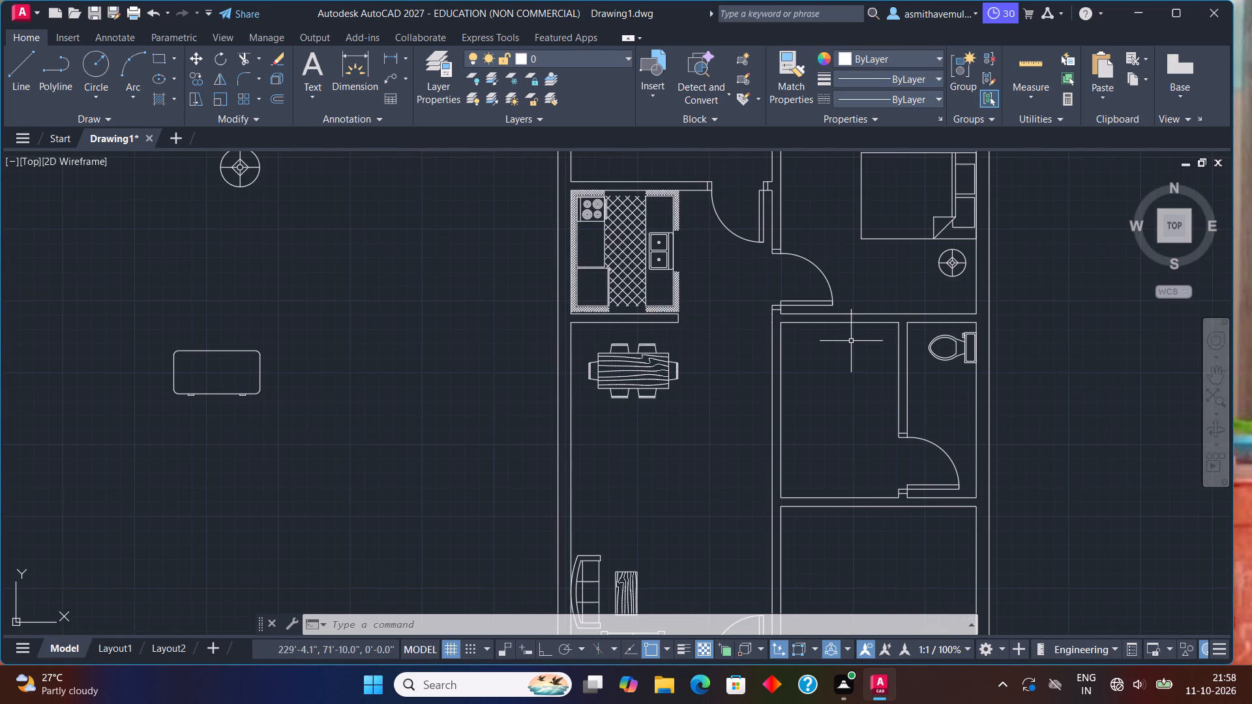
key(l)
key(Return)
scroll(824, 301, up, 1)
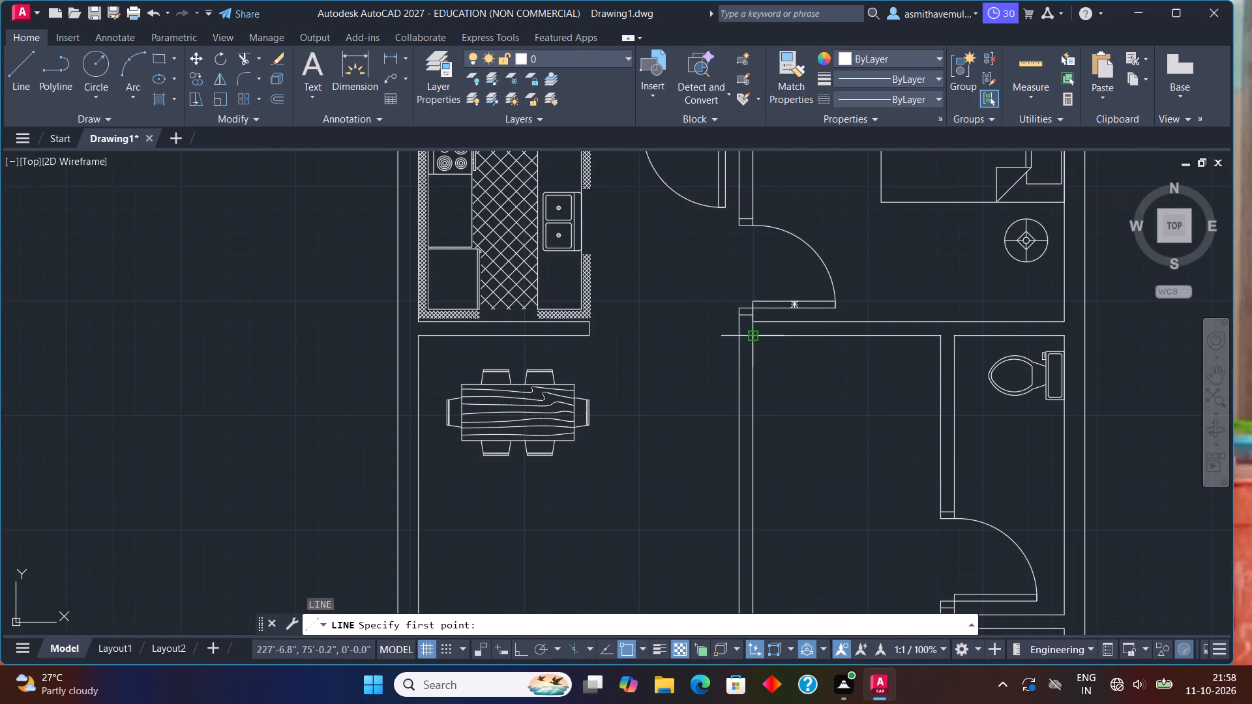
click(753, 333)
click(742, 338)
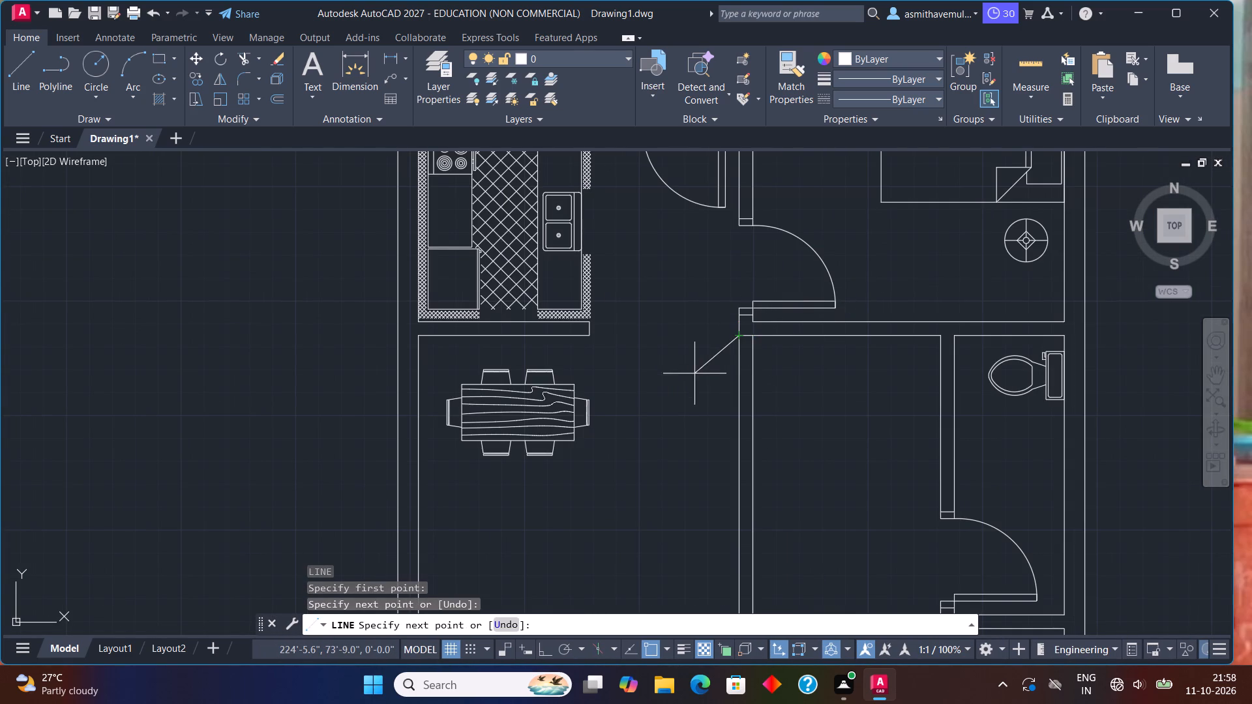
key(Escape)
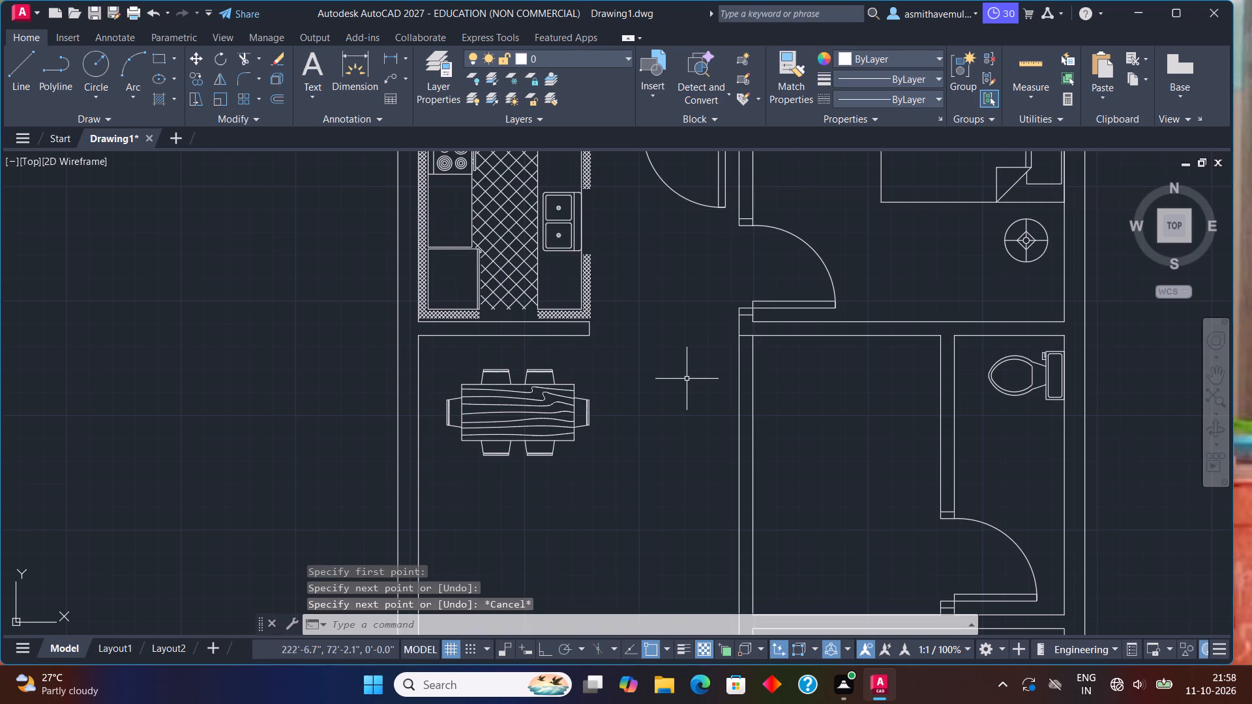
Draw a short line across the central partition, from the upper-left corner of the room below the bathroom to the opposite face.
middle_drag(861, 352, 865, 309)
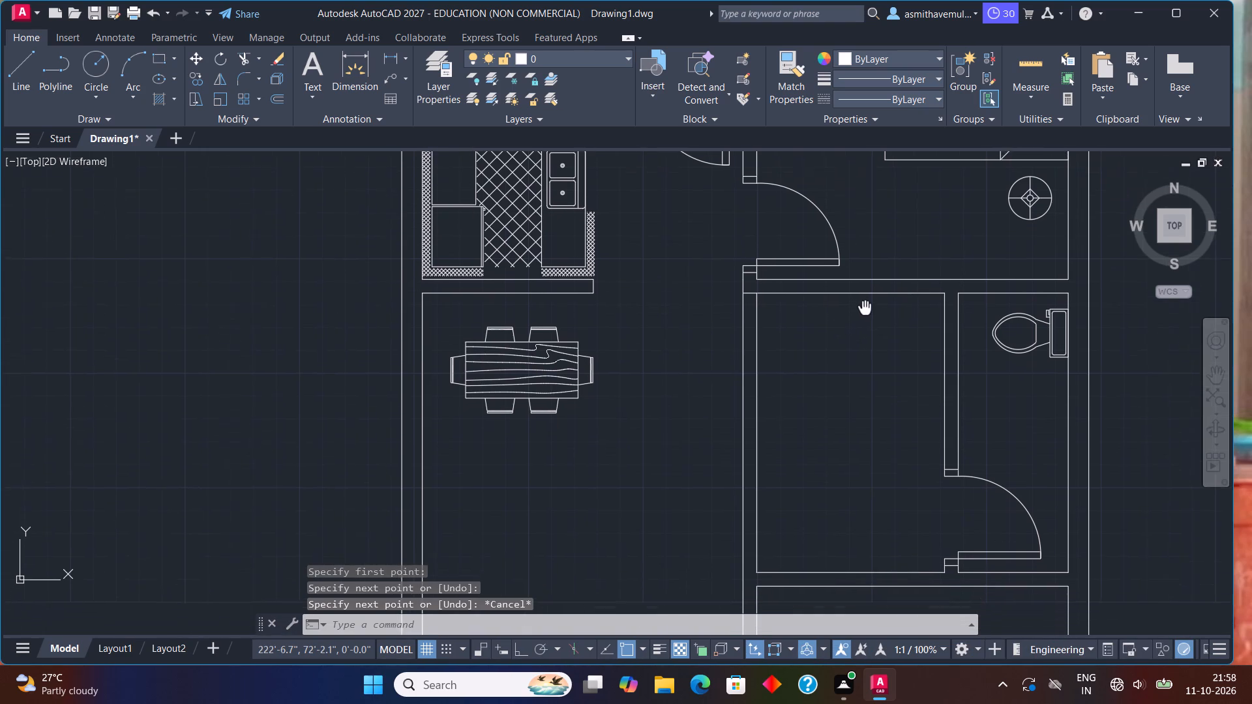
middle_drag(865, 309, 869, 294)
middle_drag(740, 516, 781, 379)
scroll(782, 383, up, 1)
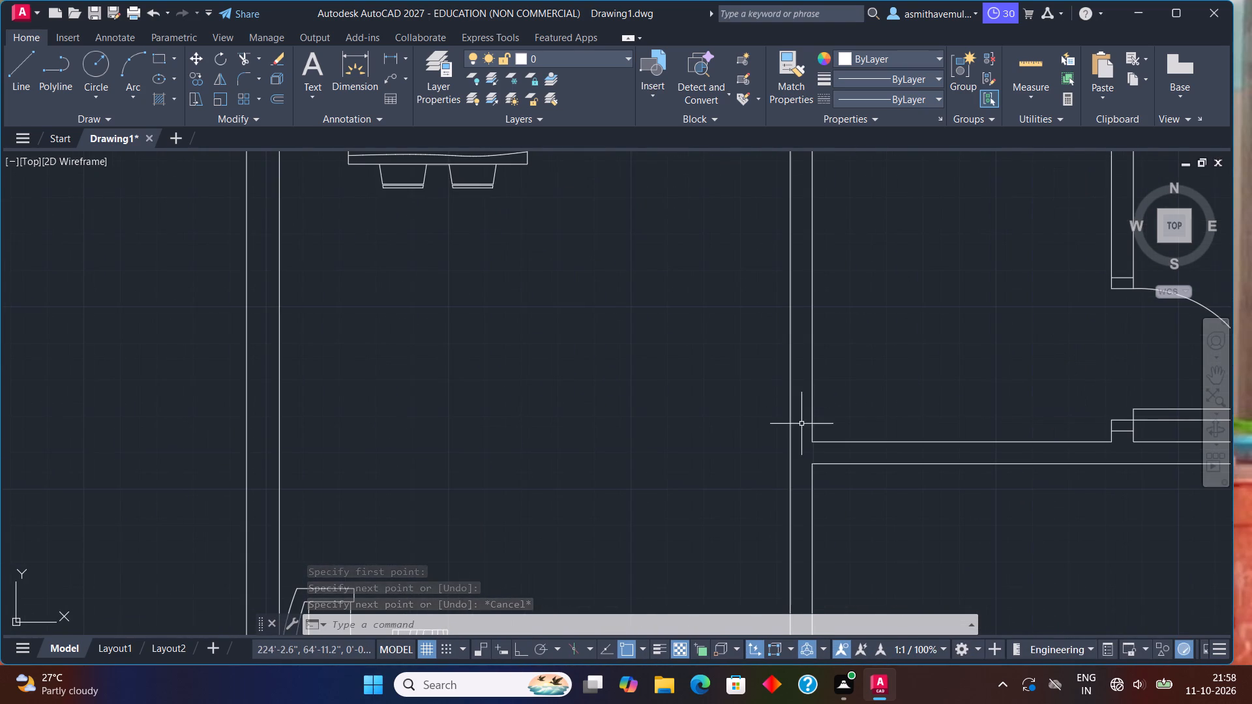
key(l)
key(Return)
key(F8)
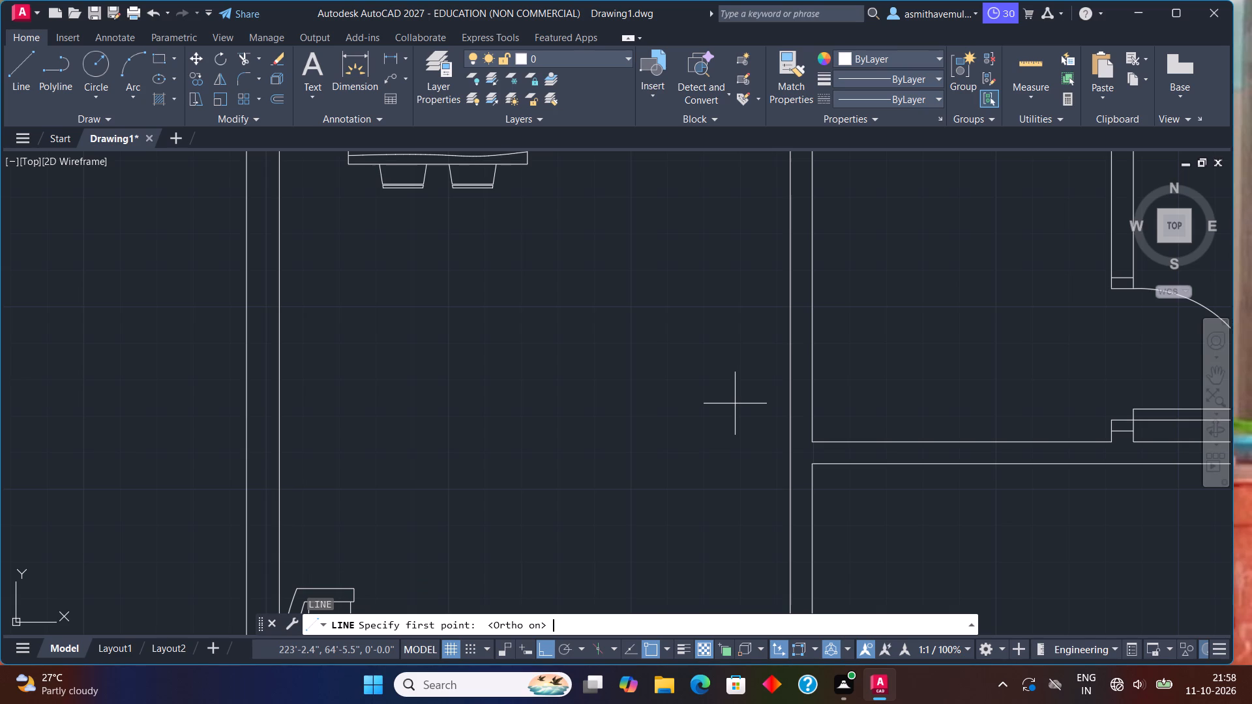
click(816, 462)
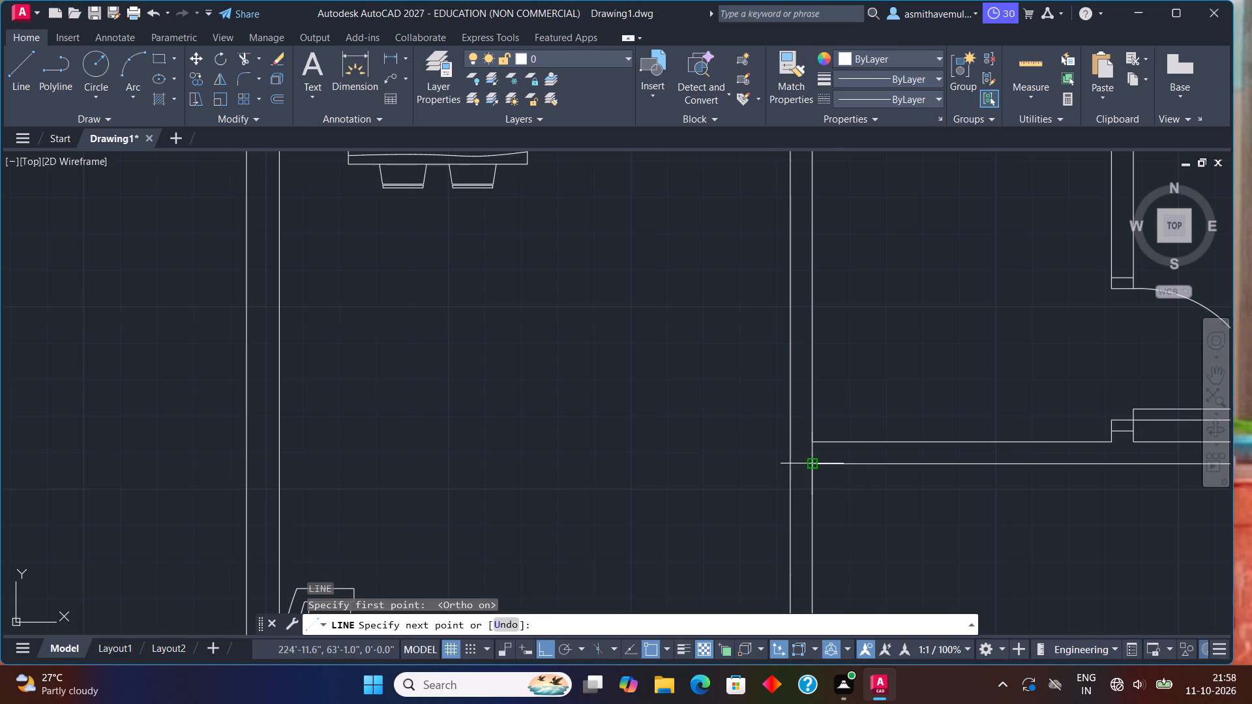
click(786, 463)
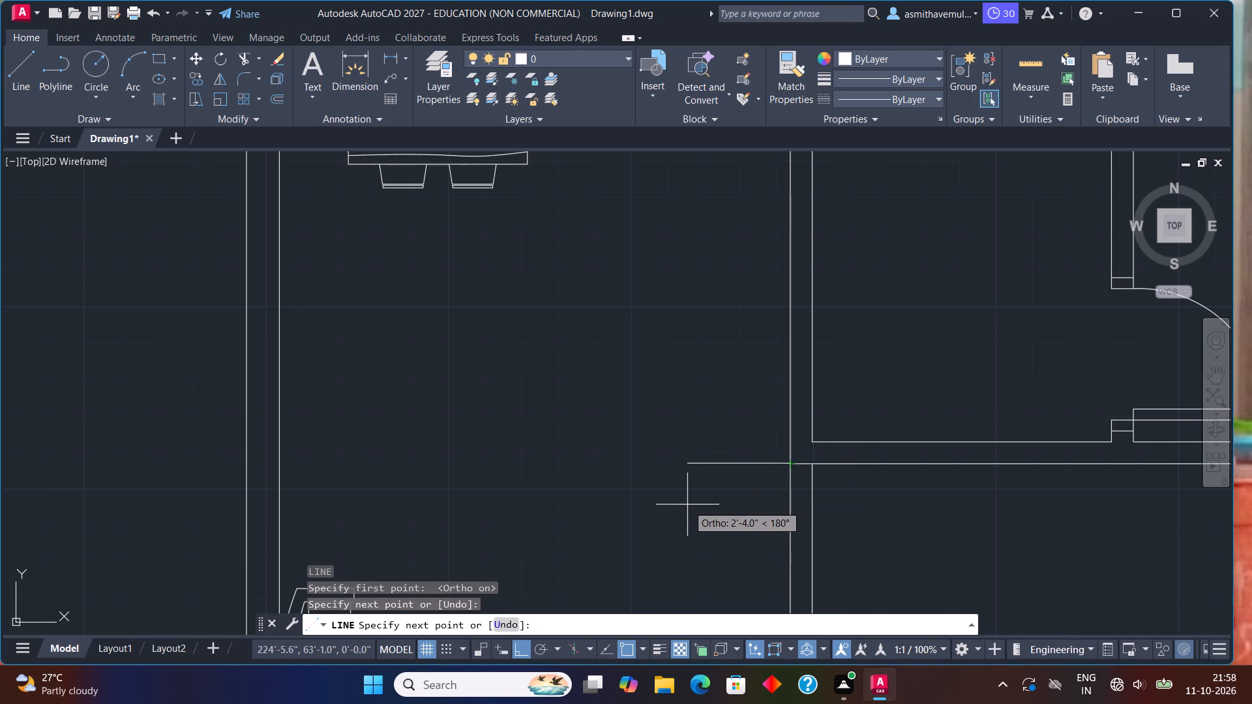
key(Escape)
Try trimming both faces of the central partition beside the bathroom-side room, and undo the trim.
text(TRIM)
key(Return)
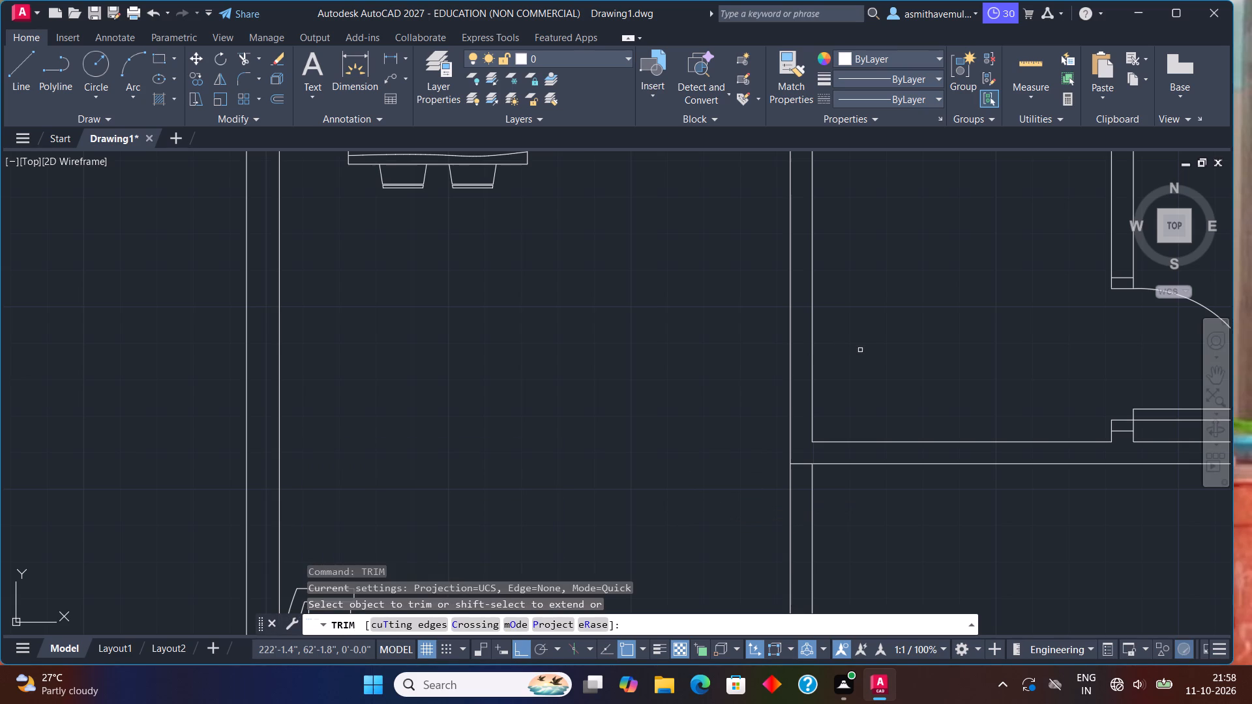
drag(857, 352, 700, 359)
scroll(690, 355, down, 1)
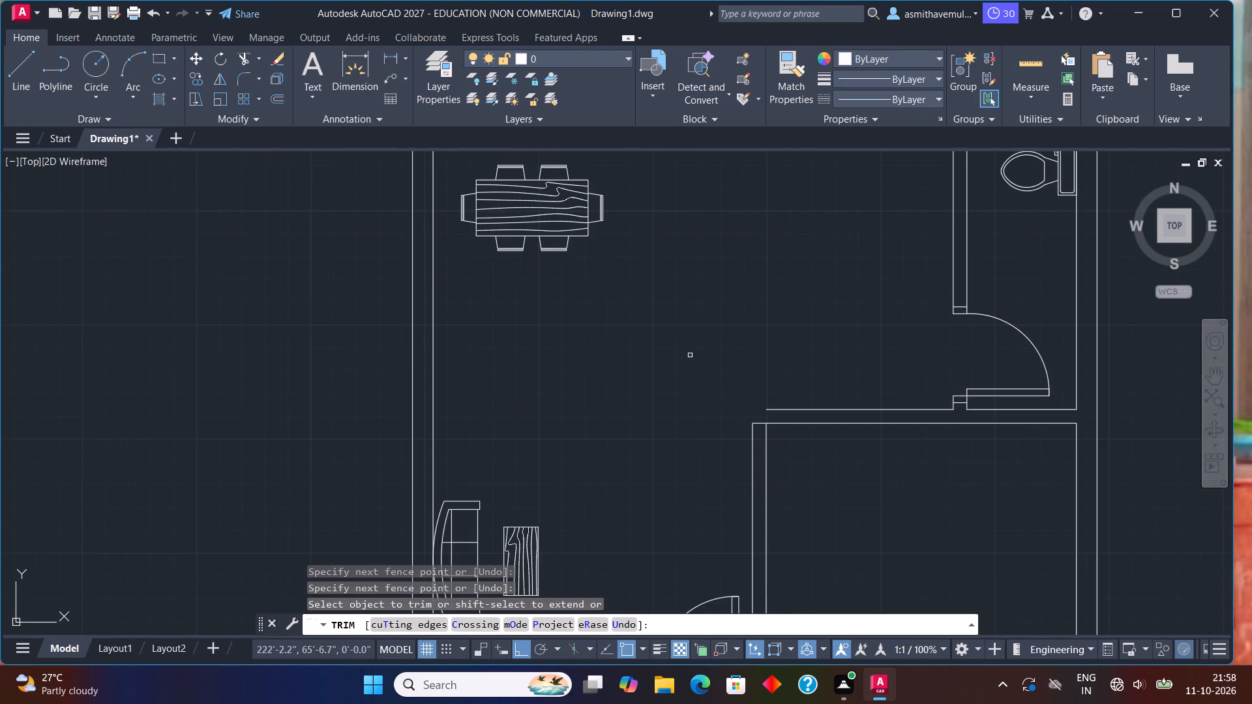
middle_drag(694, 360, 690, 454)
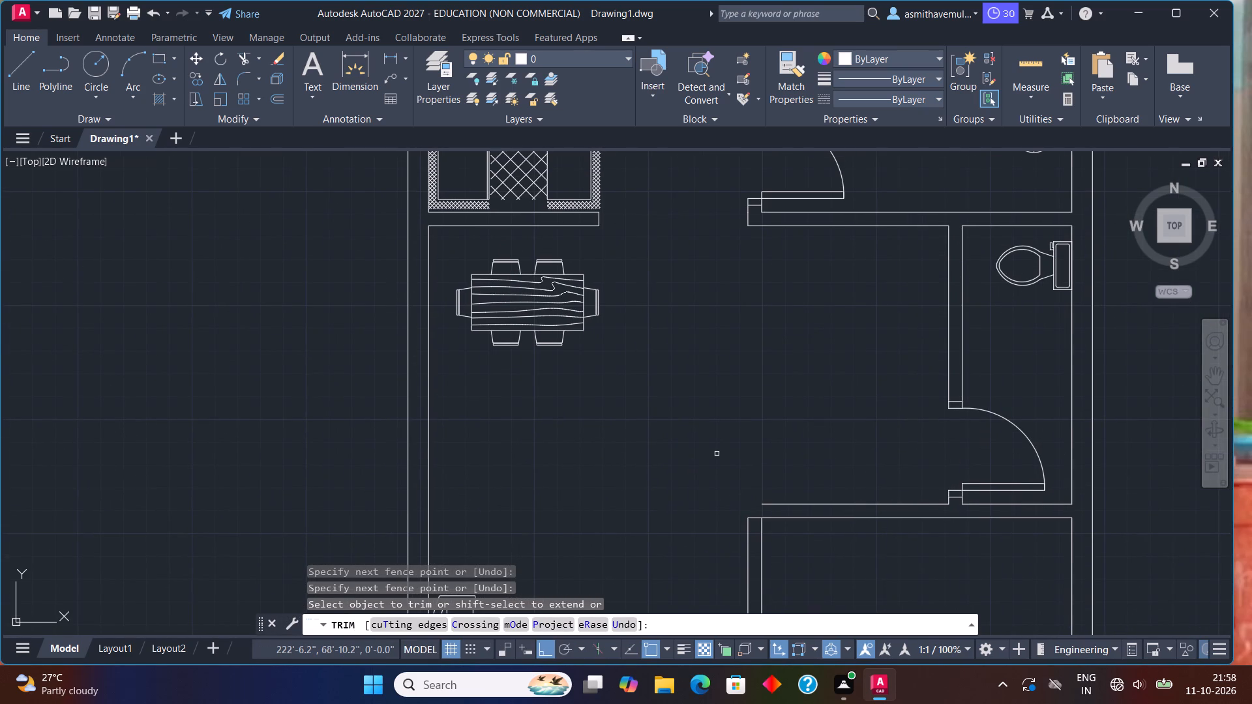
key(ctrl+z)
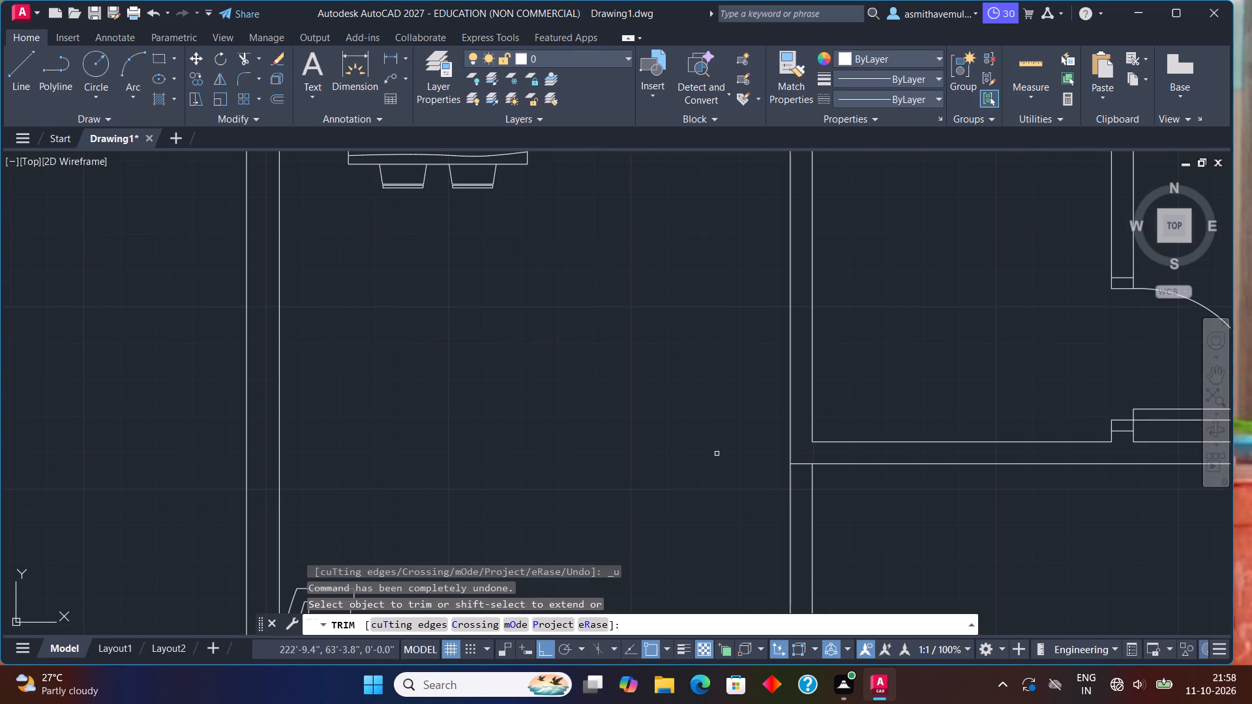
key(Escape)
Draw a short line across the central partition from the lower-left corner of the room beside the bathroom to the opposite face.
key(l)
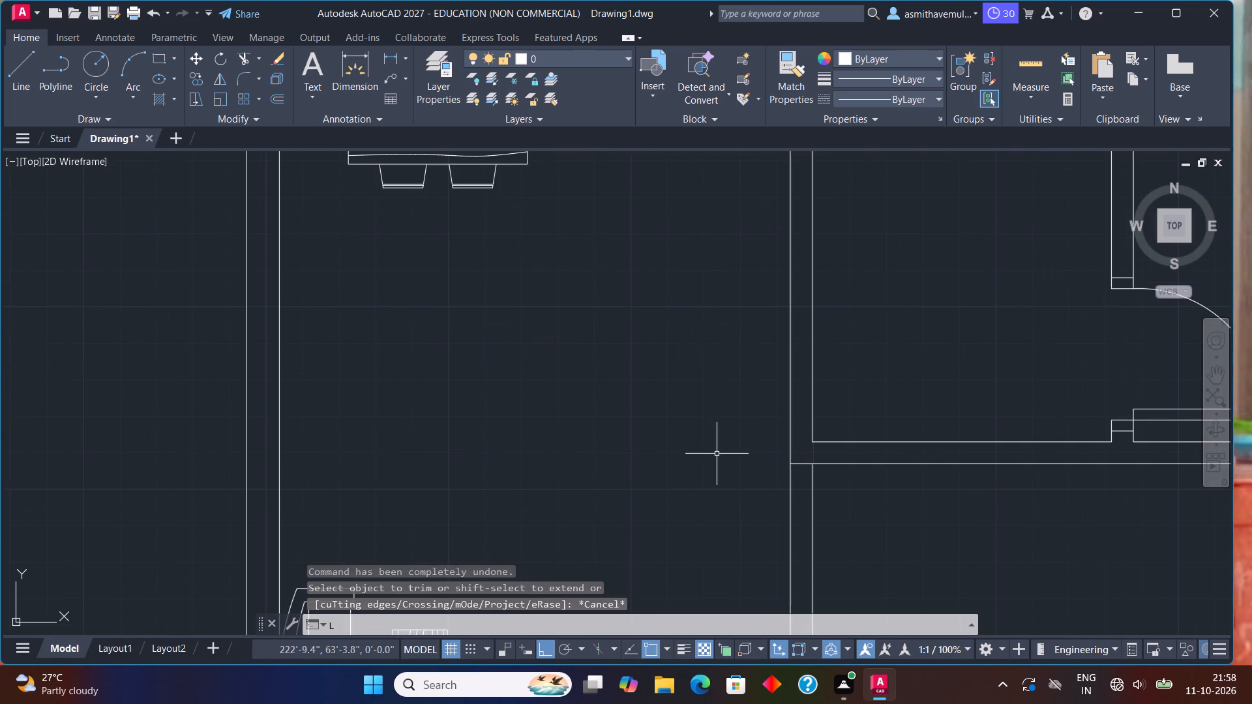
key(Return)
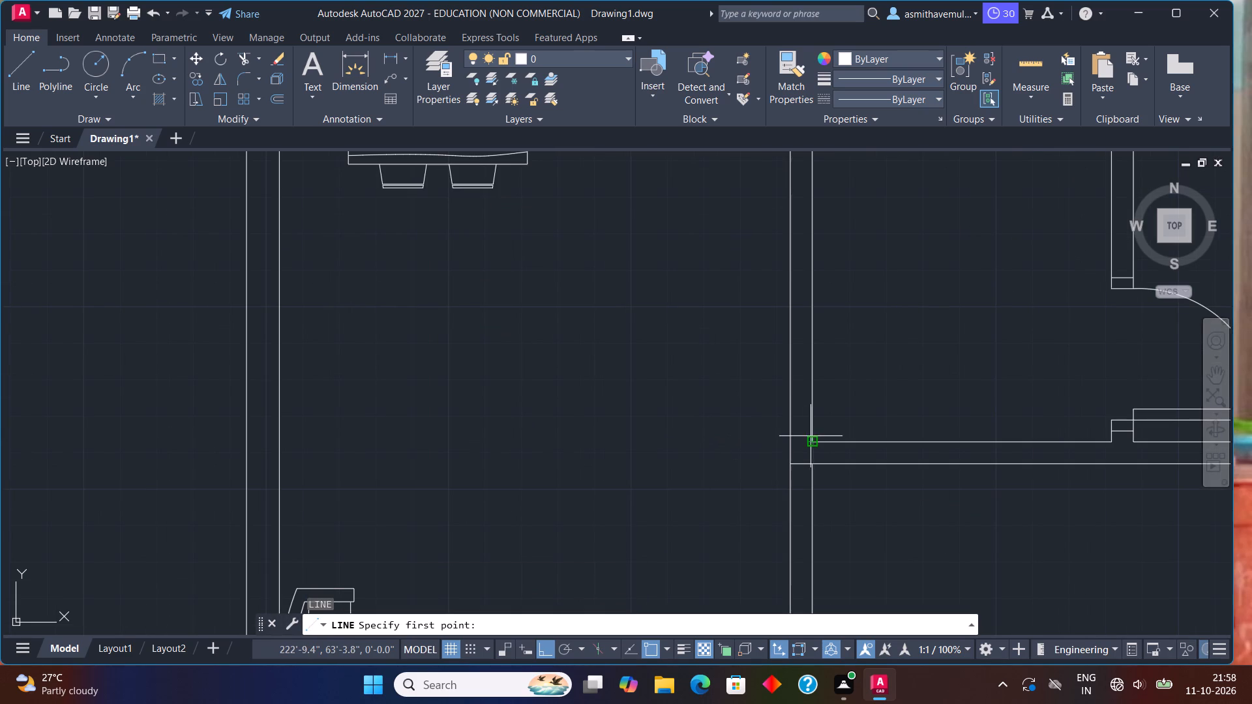
click(812, 437)
click(792, 444)
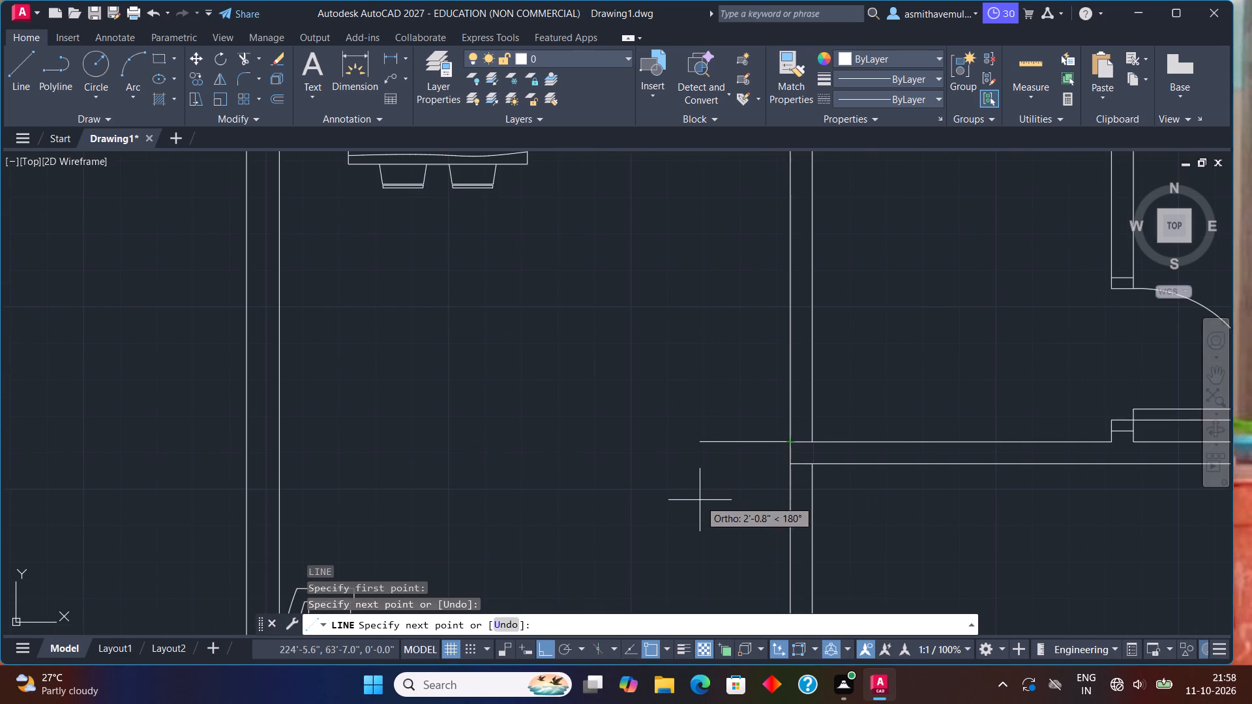
key(Escape)
Trim away both faces of the central partition alongside the room beside the bathroom, opening it to the dining area.
text(TRIM)
key(Return)
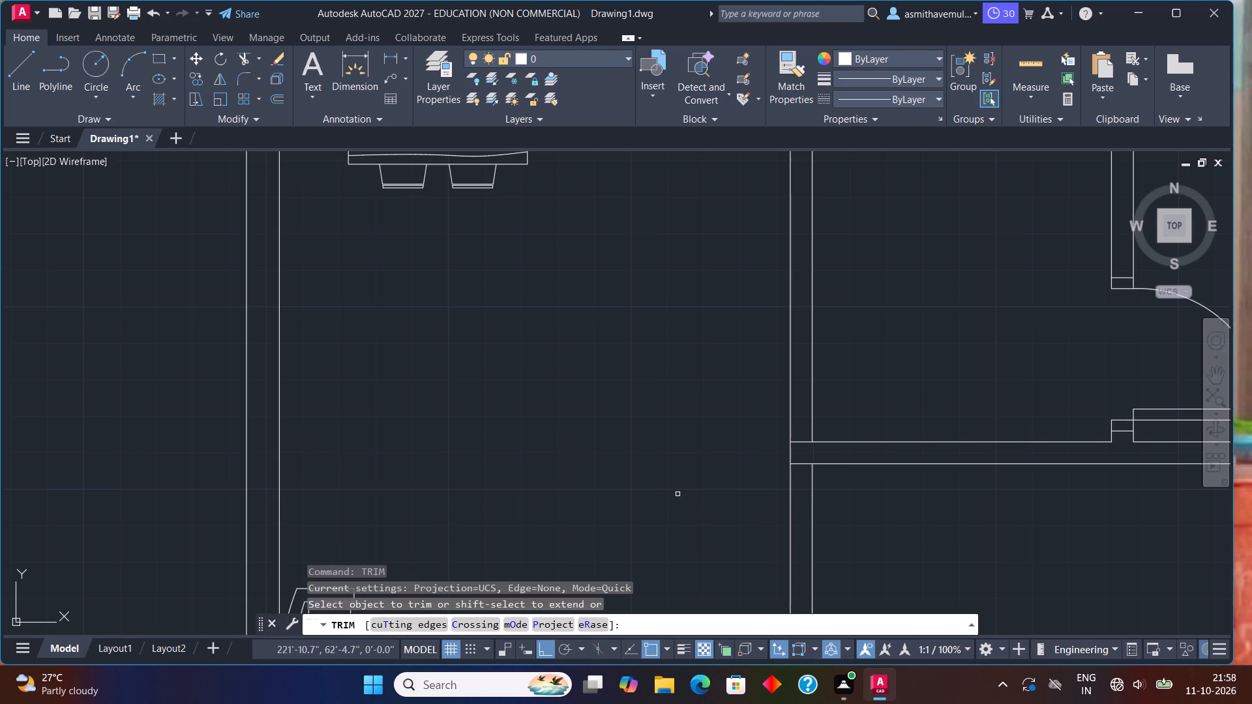
drag(756, 383, 873, 372)
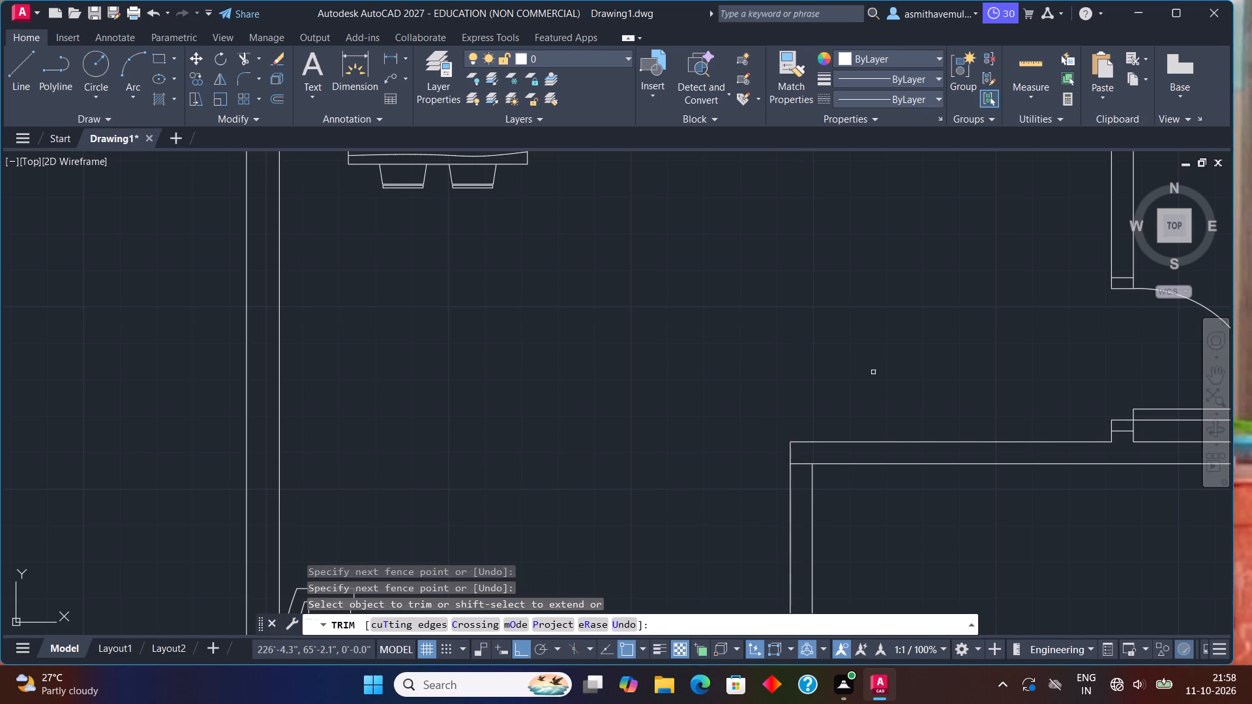
scroll(873, 372, down, 2)
middle_drag(877, 367, 837, 410)
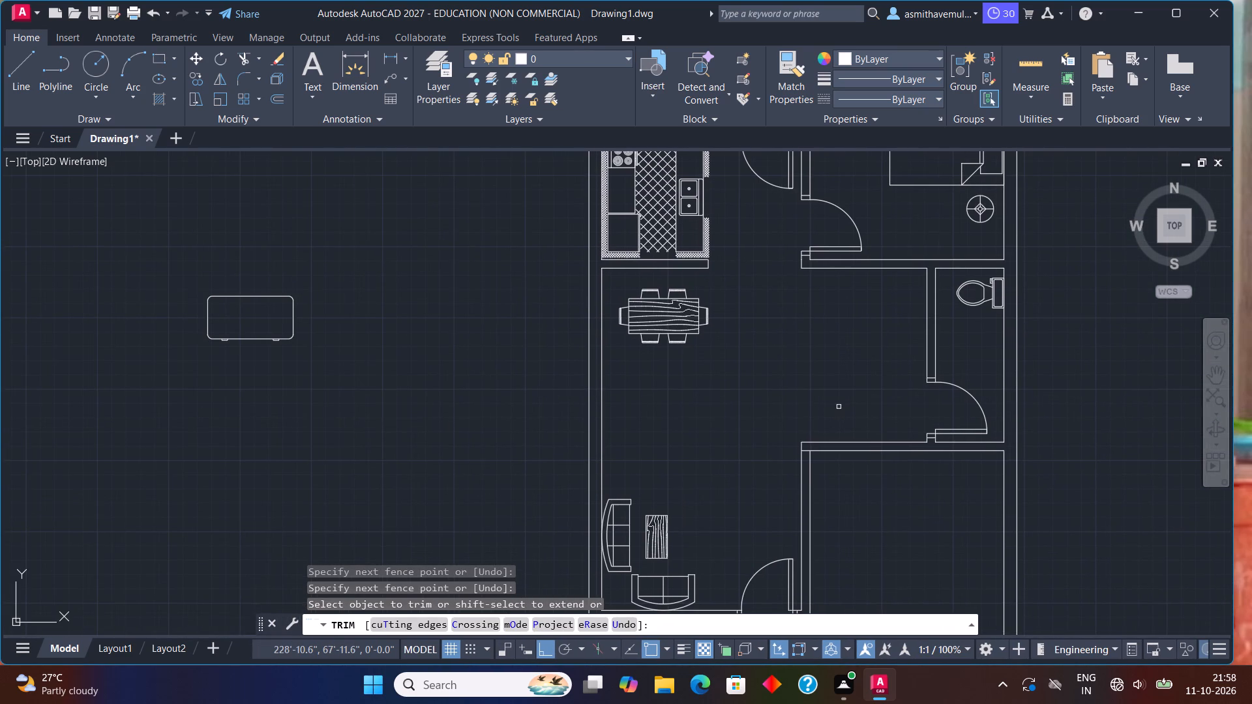
key(Escape)
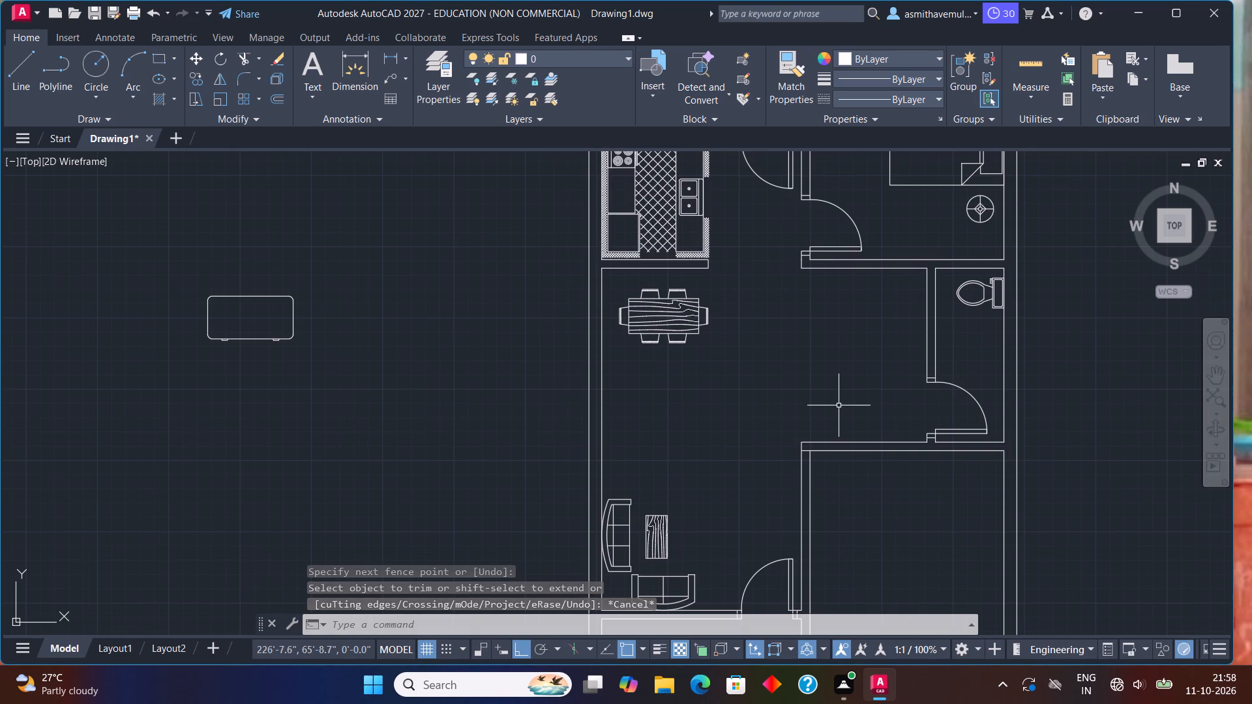
Offset the opened room's upper wall line and its bathroom partition face 3' into the room.
key(o)
key(Return)
key(3)
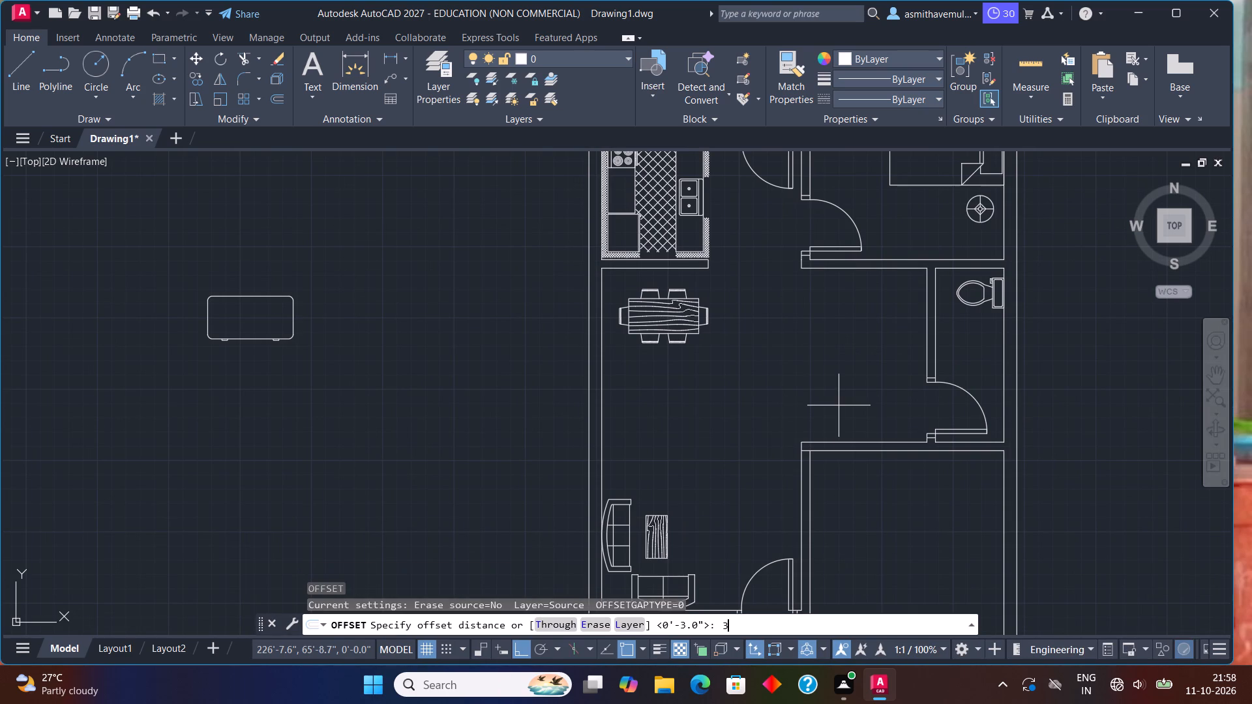
key(apostrophe)
key(Return)
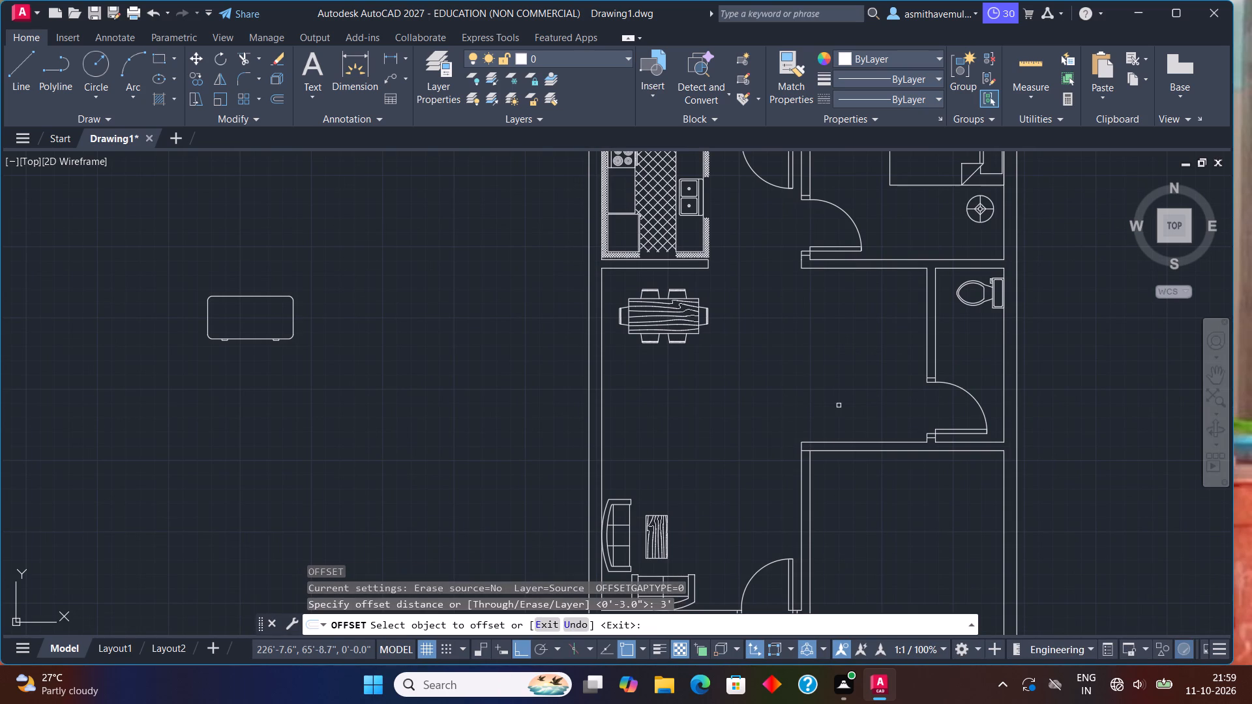
middle_drag(844, 374, 731, 480)
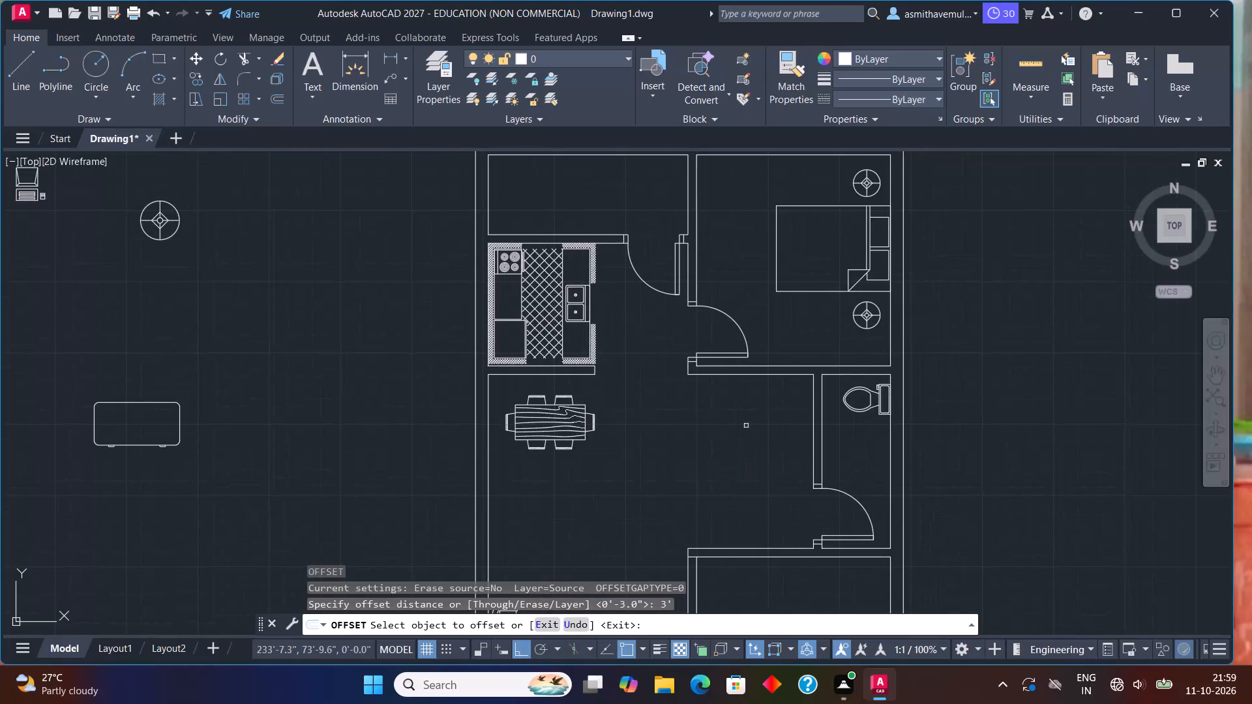
scroll(753, 413, up, 1)
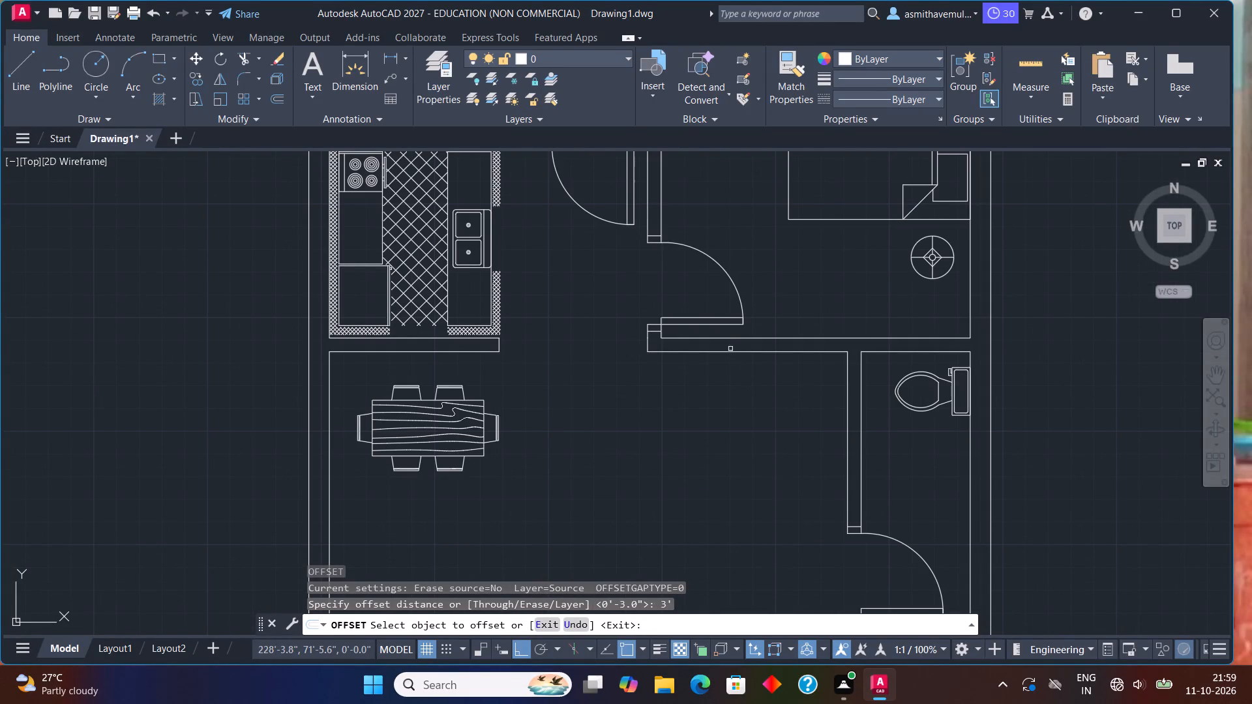
click(708, 349)
click(696, 421)
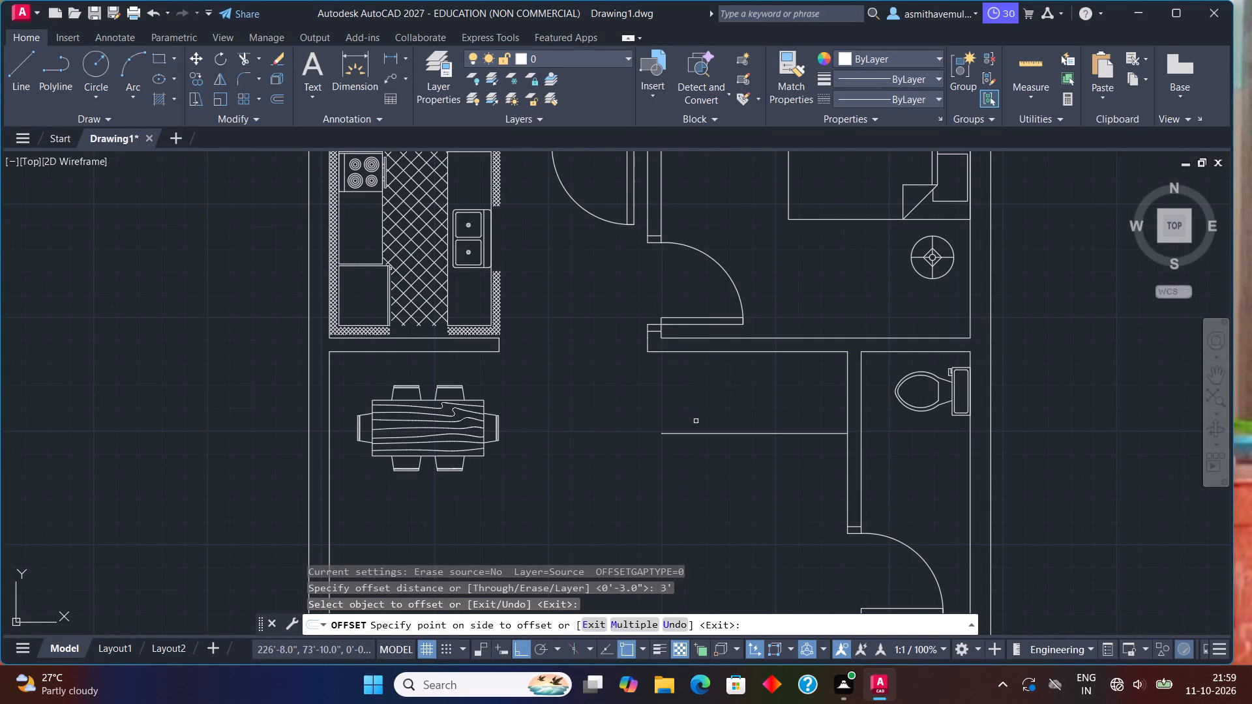
click(848, 493)
click(818, 484)
Offset the opened room's lower wall line 3' upward into the room.
middle_drag(810, 480, 816, 403)
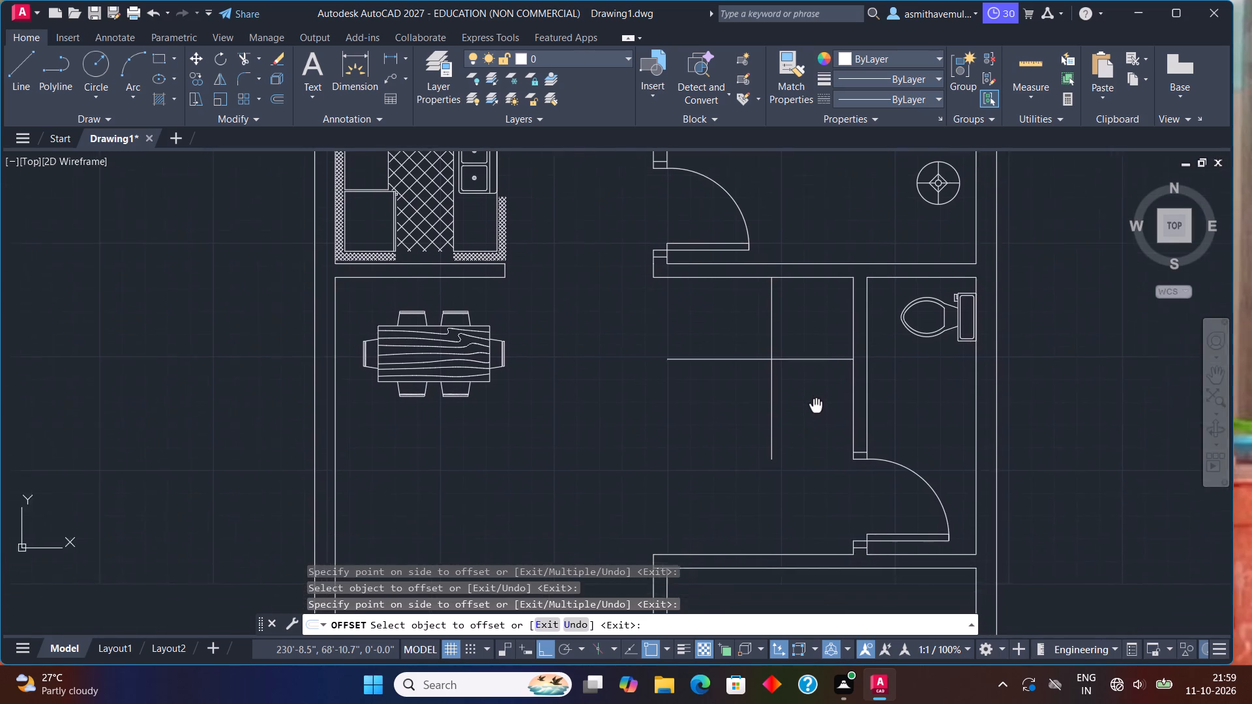
middle_drag(816, 403, 829, 372)
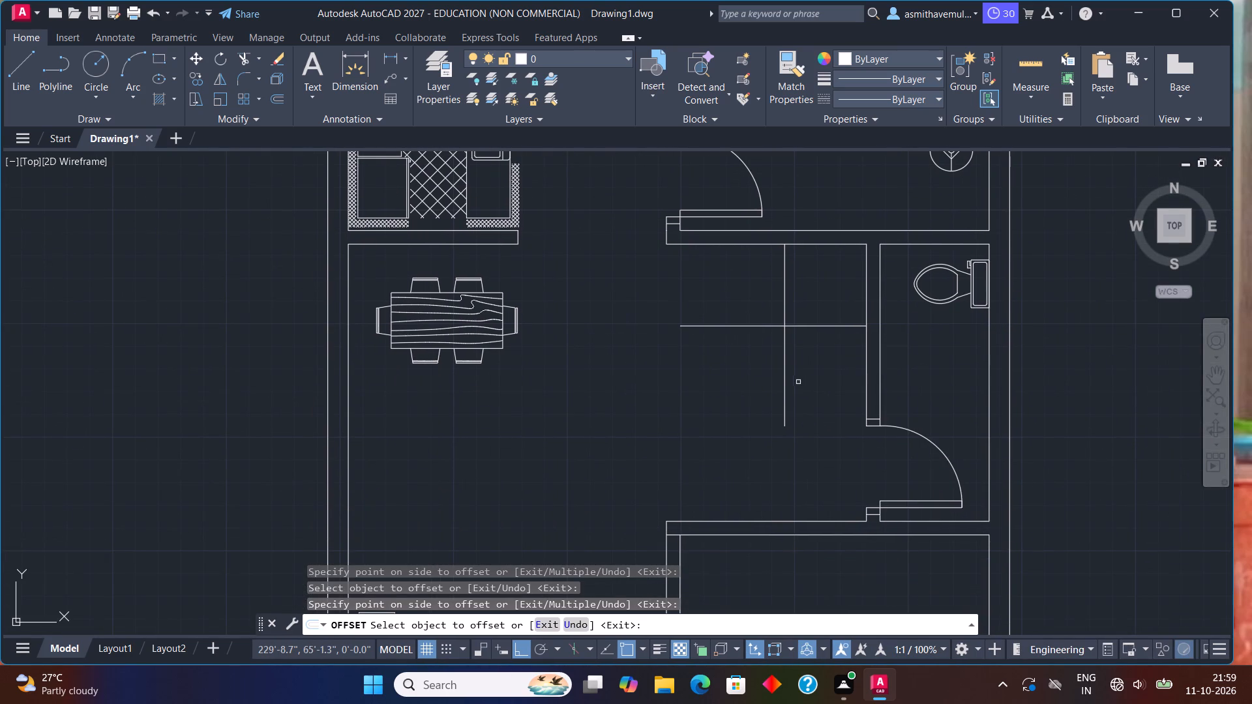
click(805, 522)
click(808, 431)
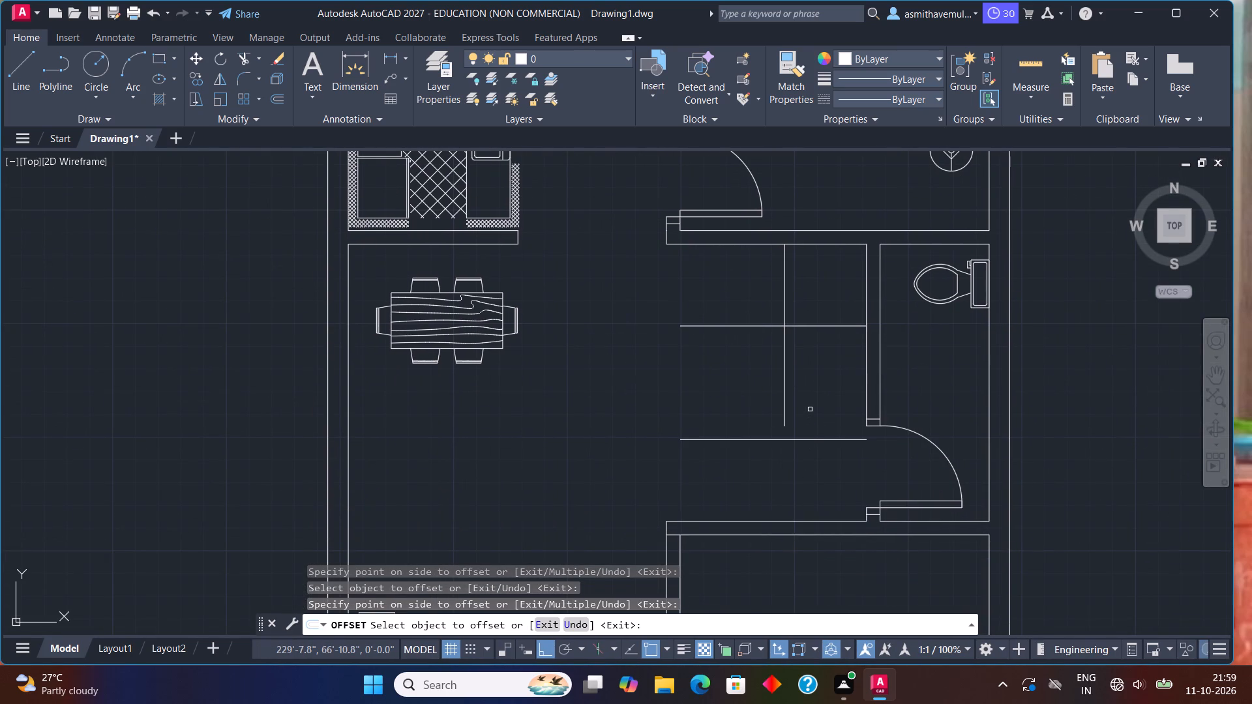
key(Escape)
Extend the vertical offset line down to the lower wall and the bathroom partition's room-side face down to the lower offset line.
text(EX)
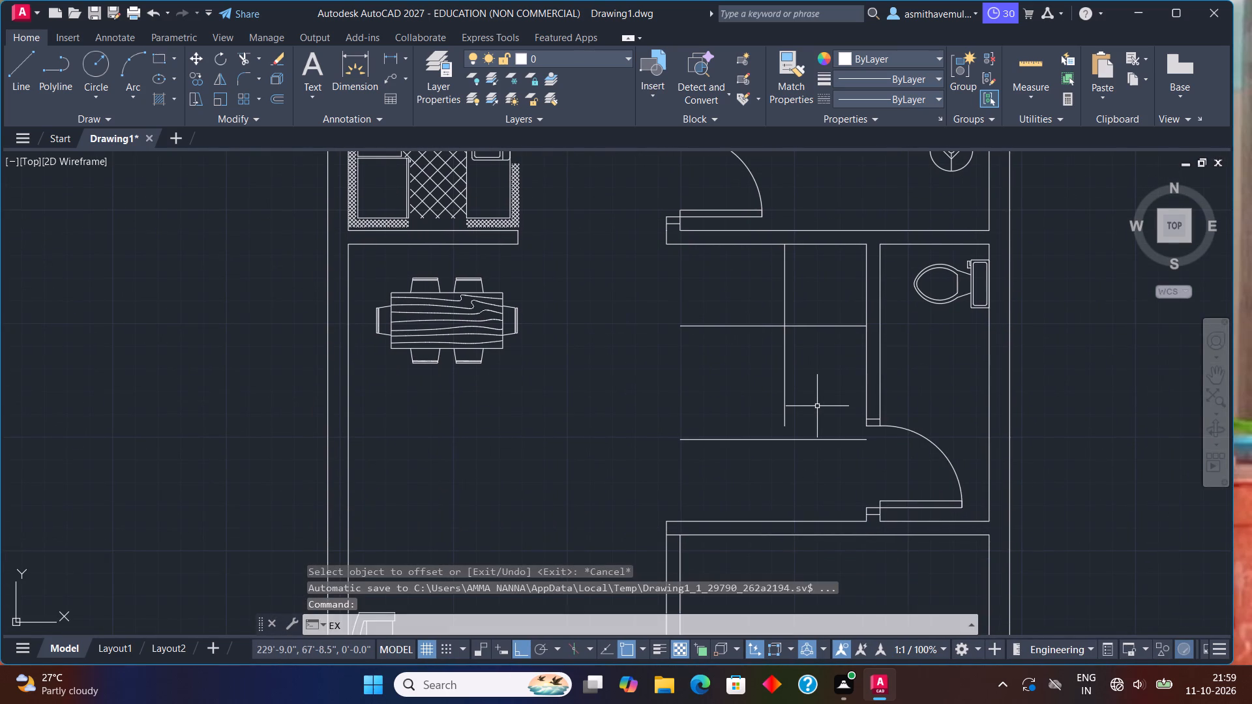
key(t)
text(END)
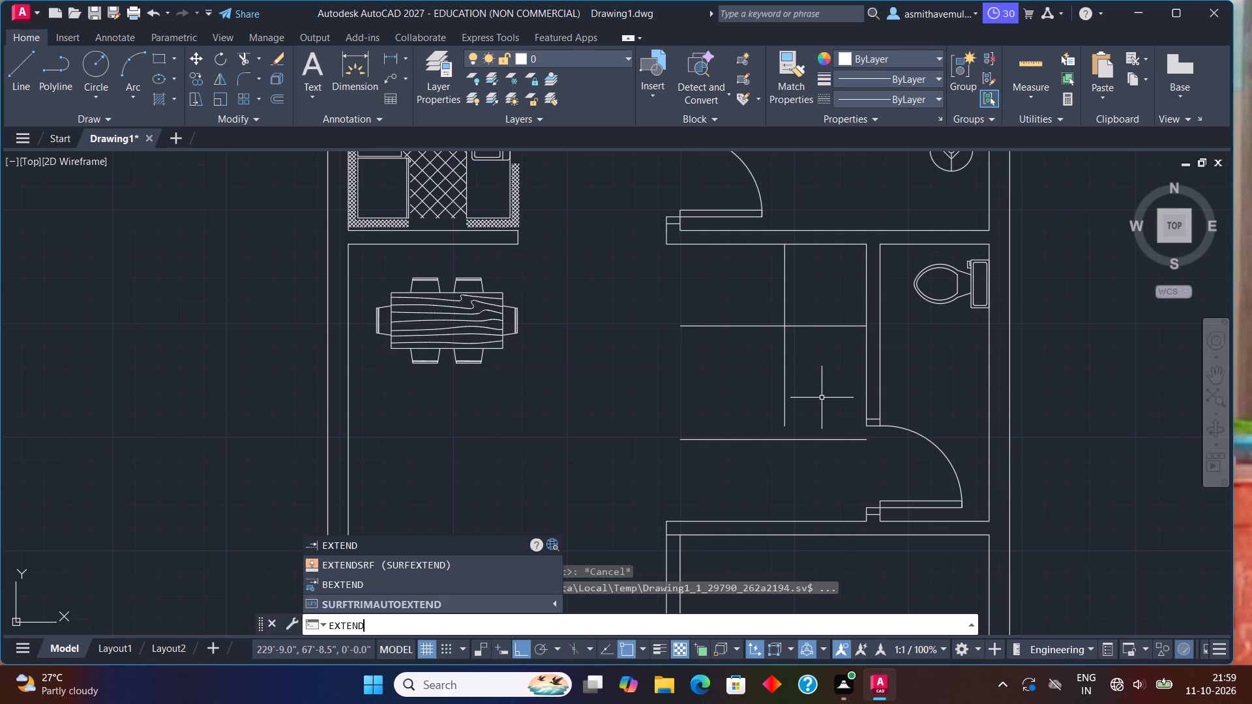
key(Return)
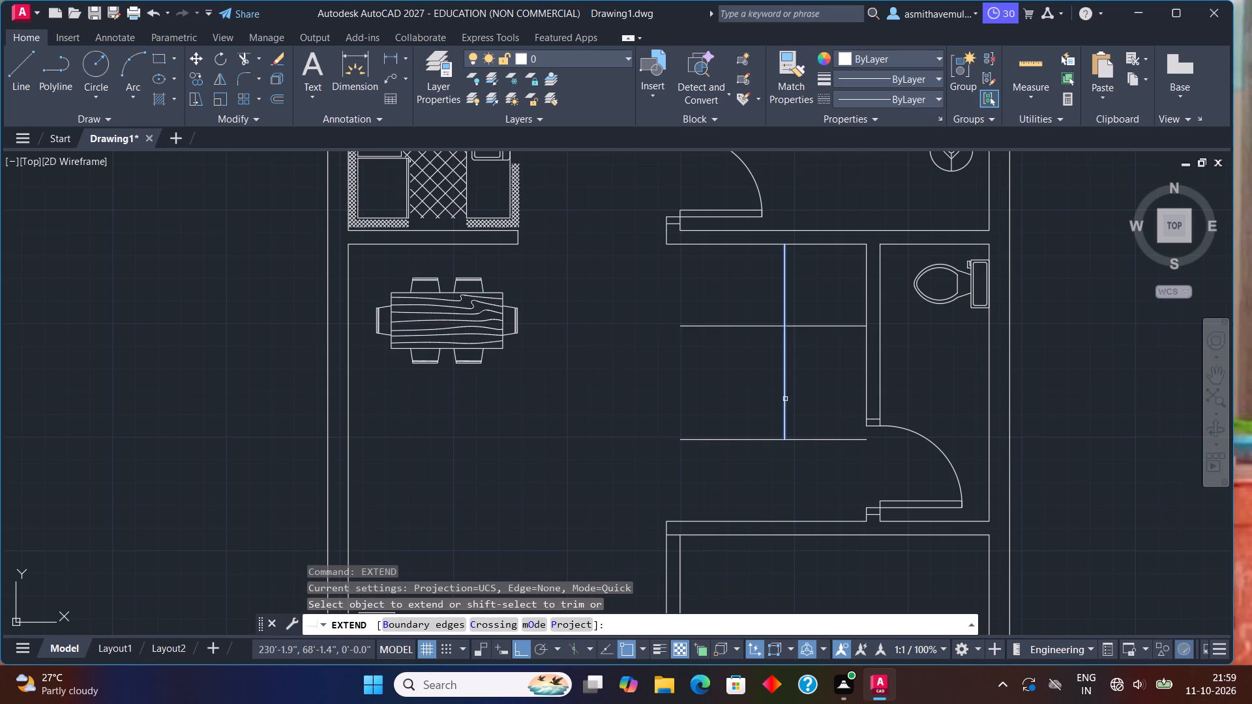
click(783, 395)
click(782, 409)
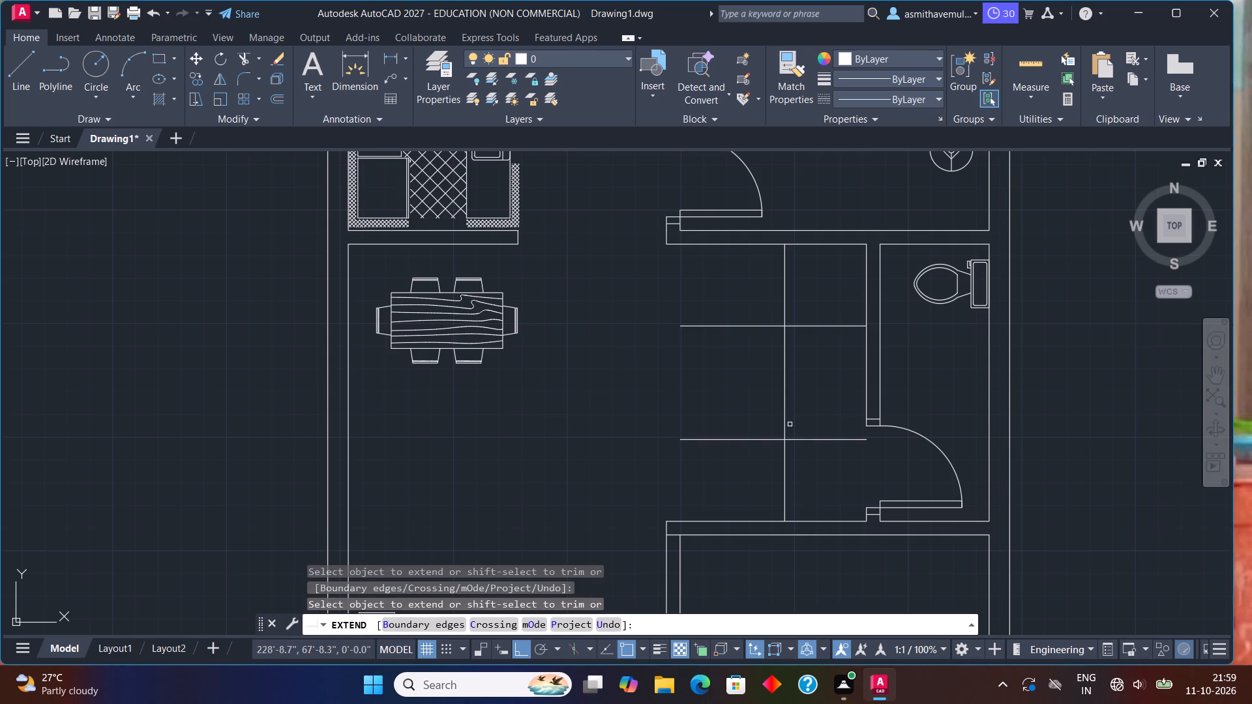
scroll(792, 422, up, 1)
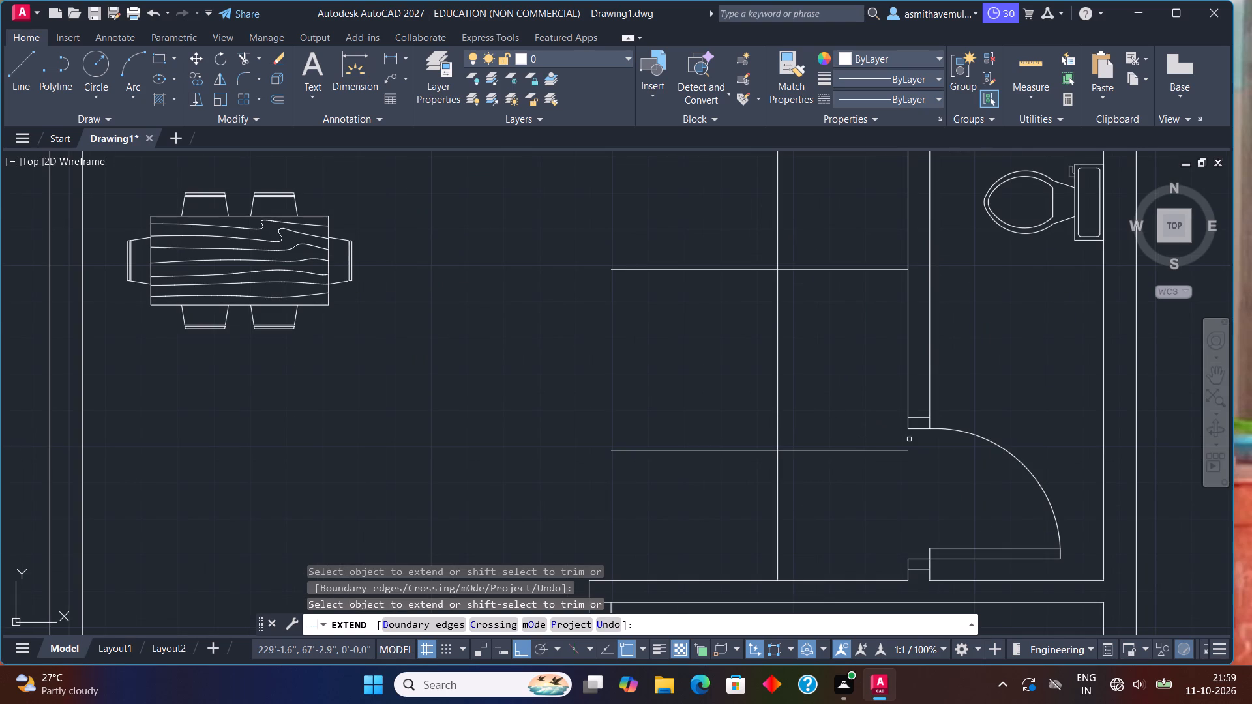
click(906, 402)
key(1)
key(Escape)
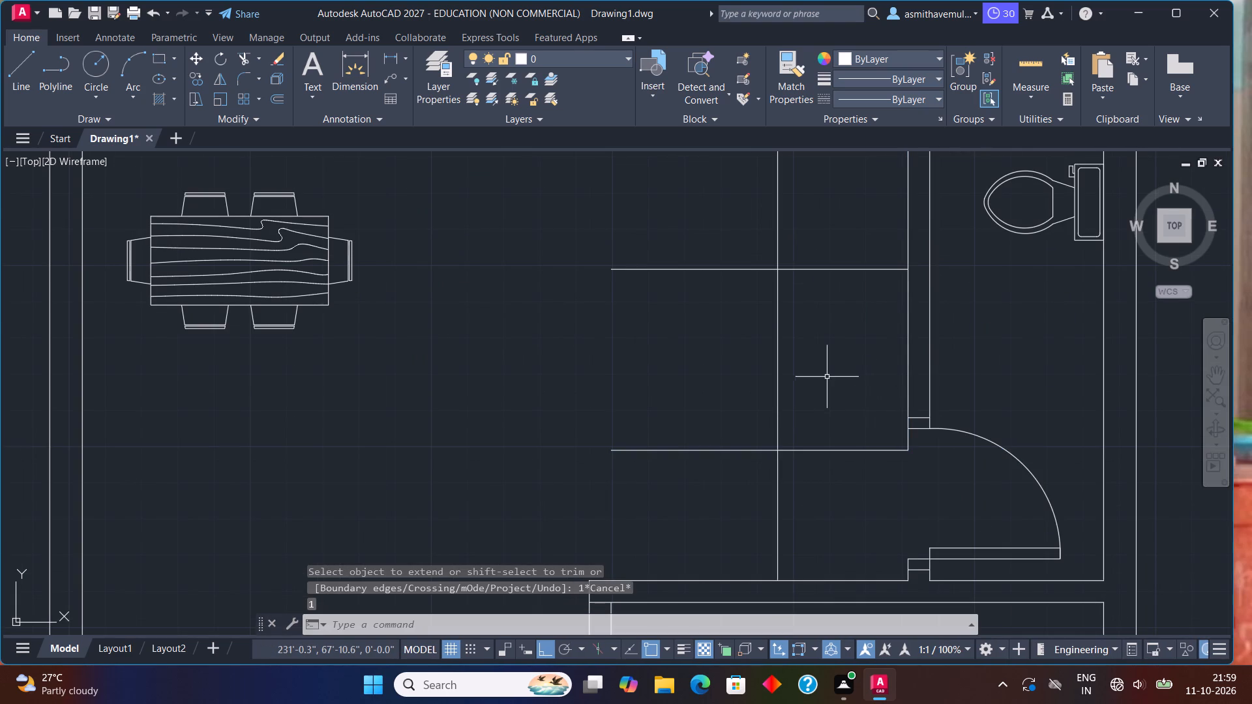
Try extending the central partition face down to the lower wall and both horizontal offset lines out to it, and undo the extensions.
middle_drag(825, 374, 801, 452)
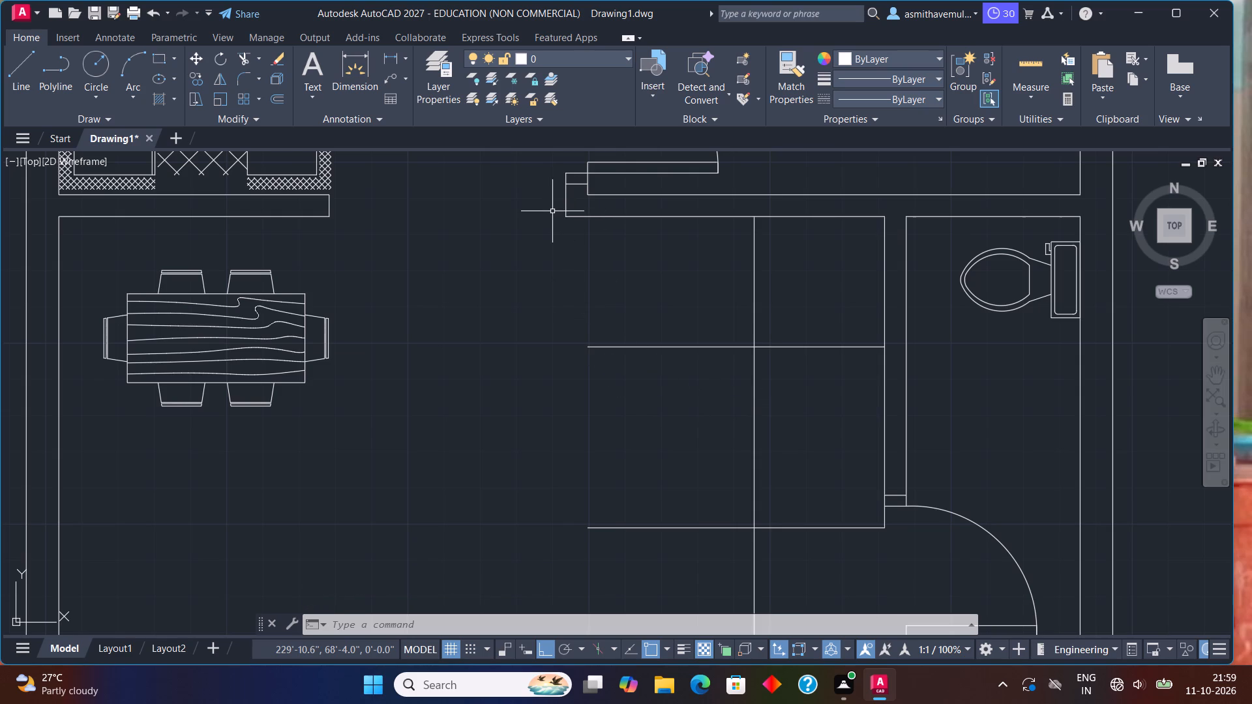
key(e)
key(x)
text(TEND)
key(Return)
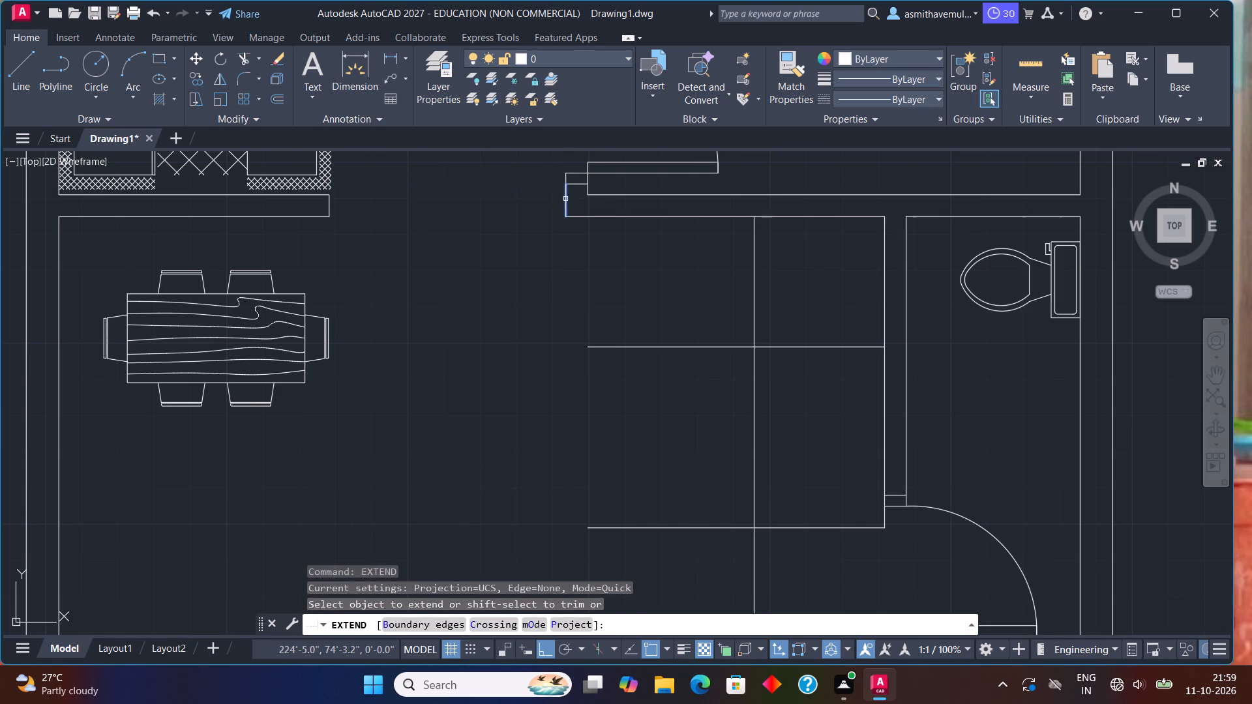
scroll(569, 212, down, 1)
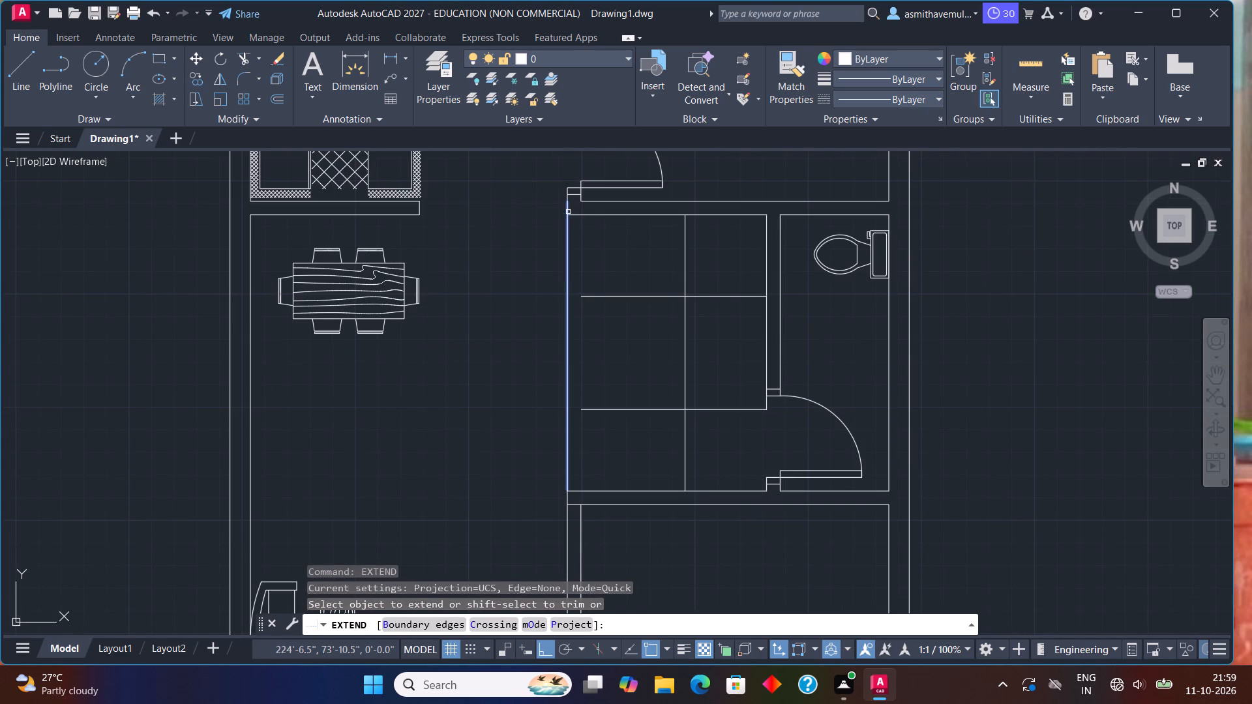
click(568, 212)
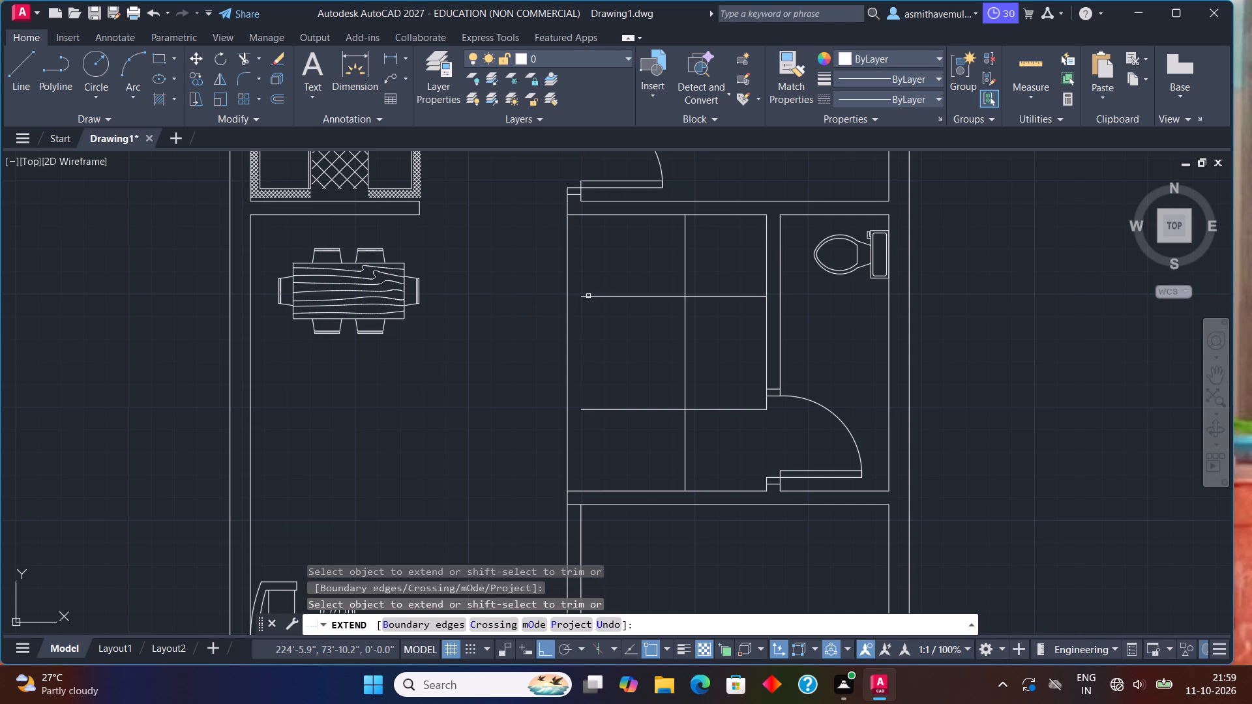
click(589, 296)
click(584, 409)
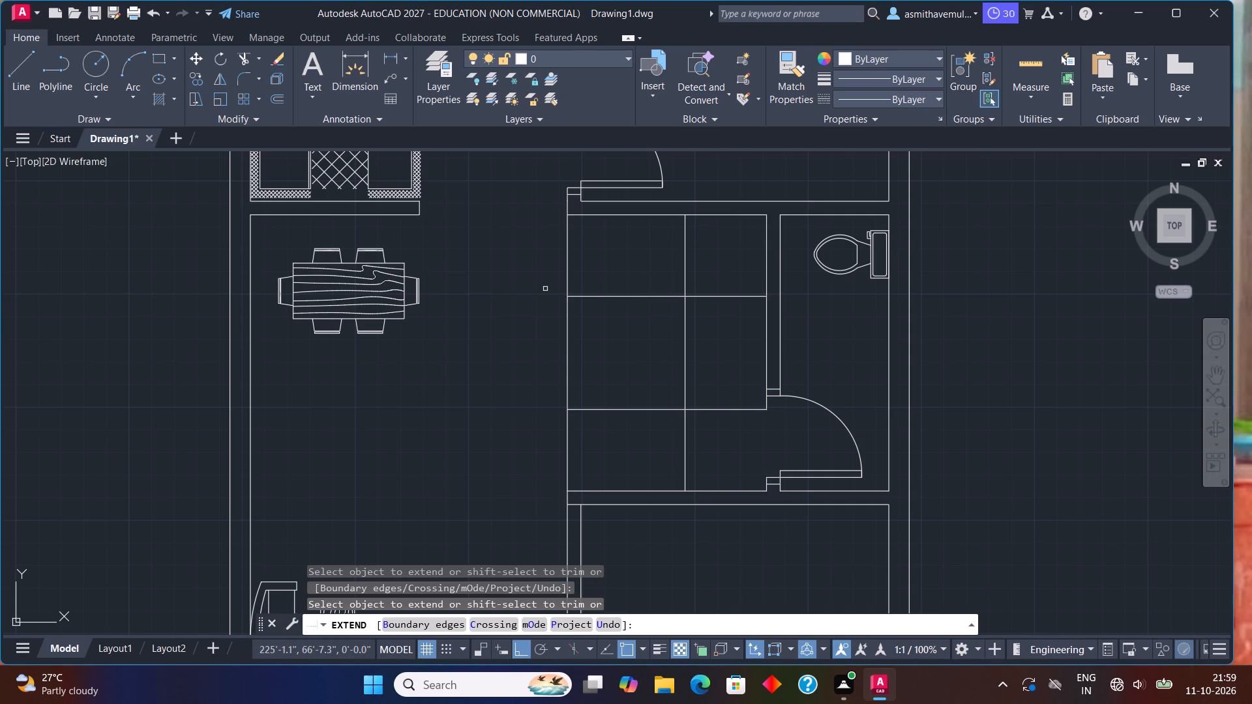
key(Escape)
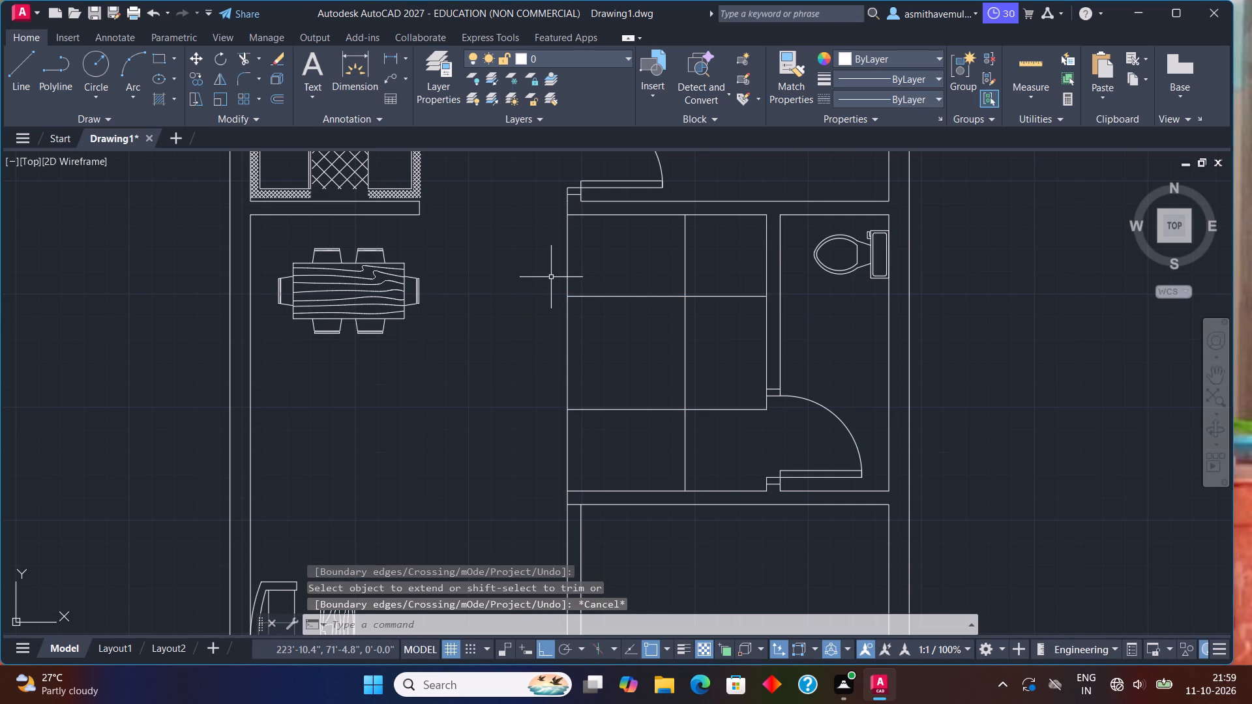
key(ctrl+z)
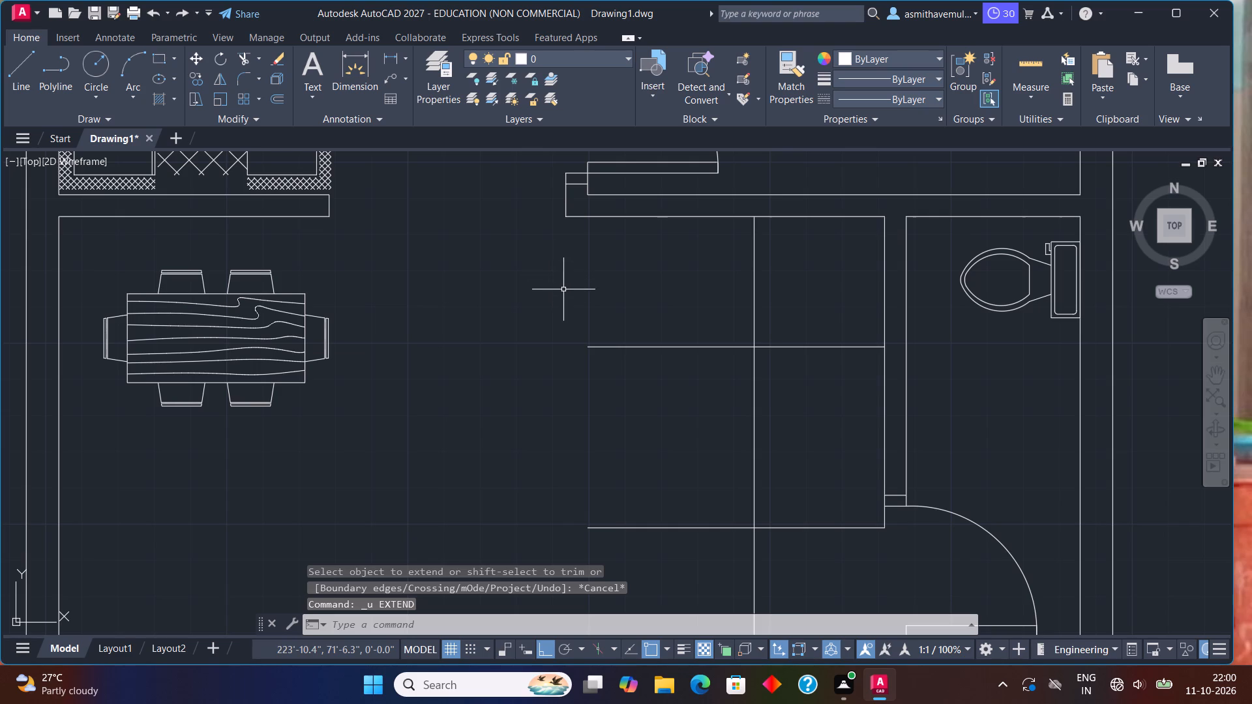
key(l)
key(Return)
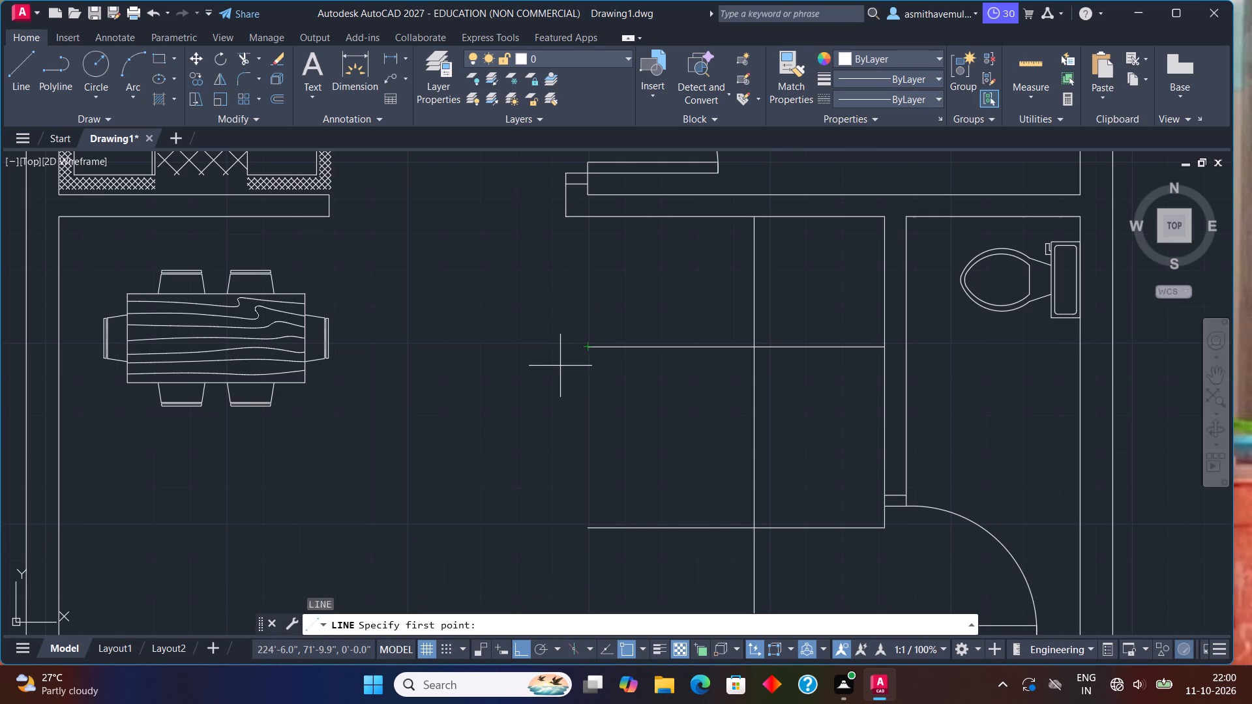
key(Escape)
Offset the room's vertical 3' offset line successively four times by 11" toward the dining area.
key(o)
key(Return)
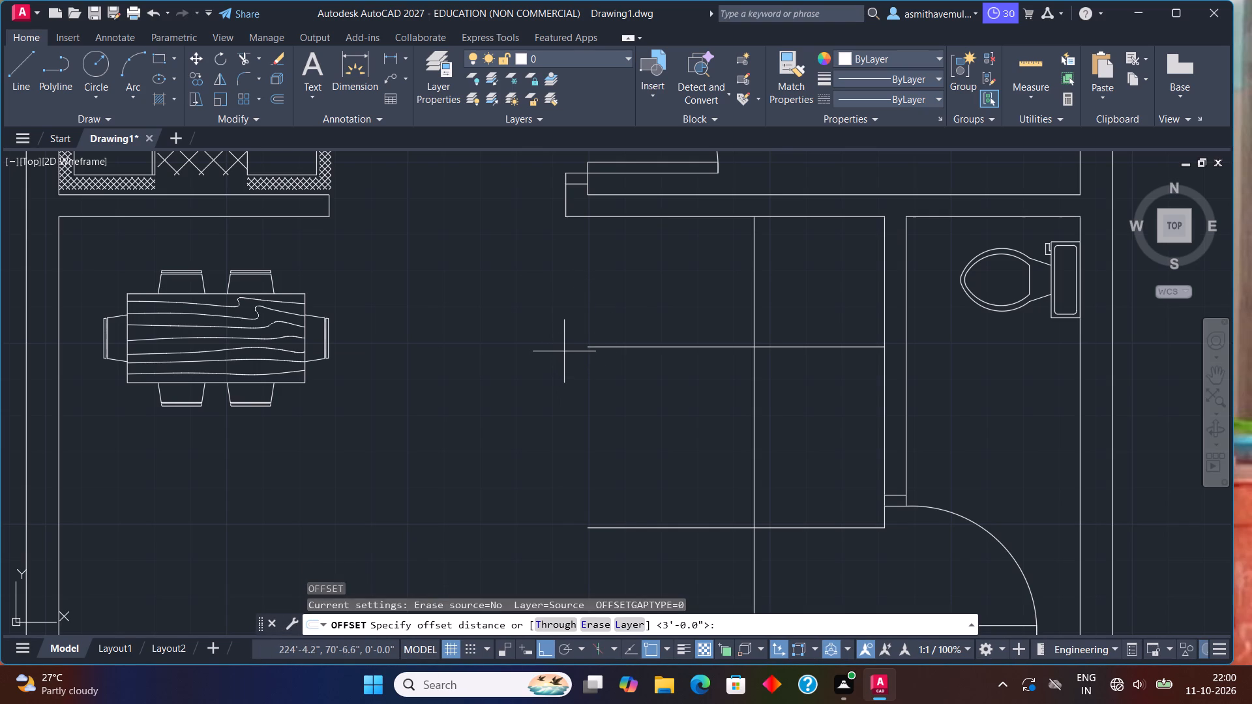
text(11)
key(shift+quotedbl)
key(Return)
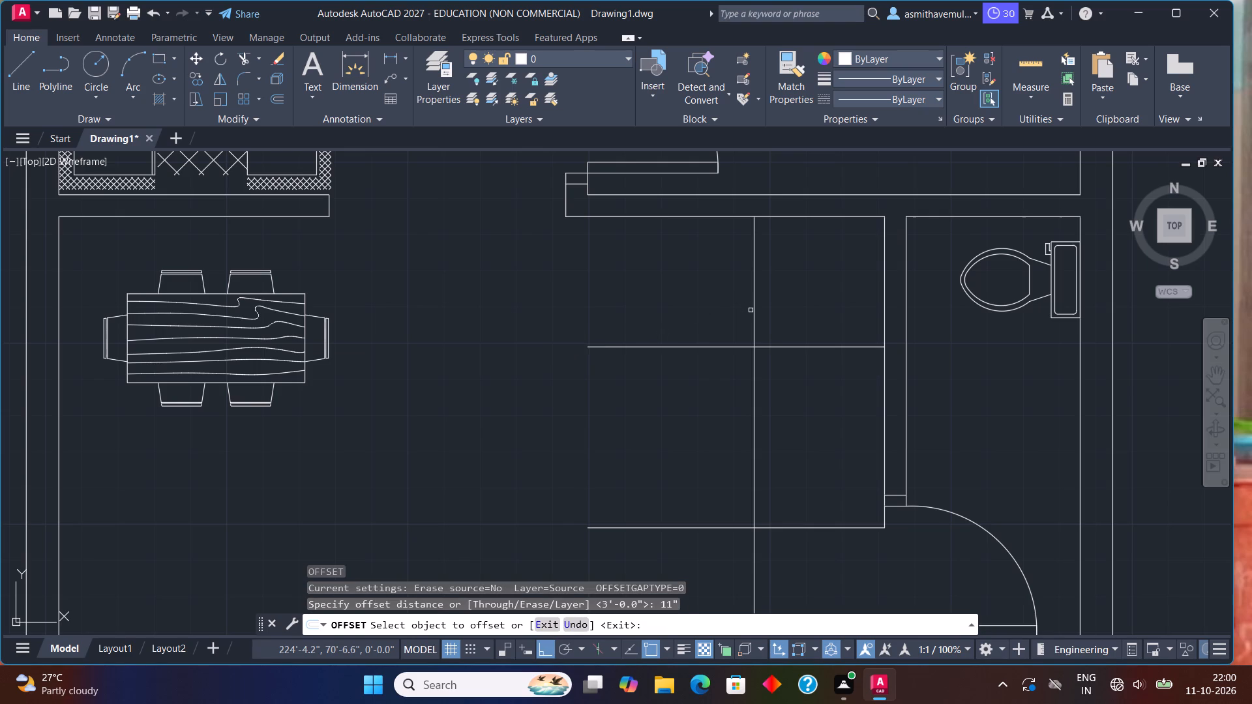
click(753, 313)
click(730, 313)
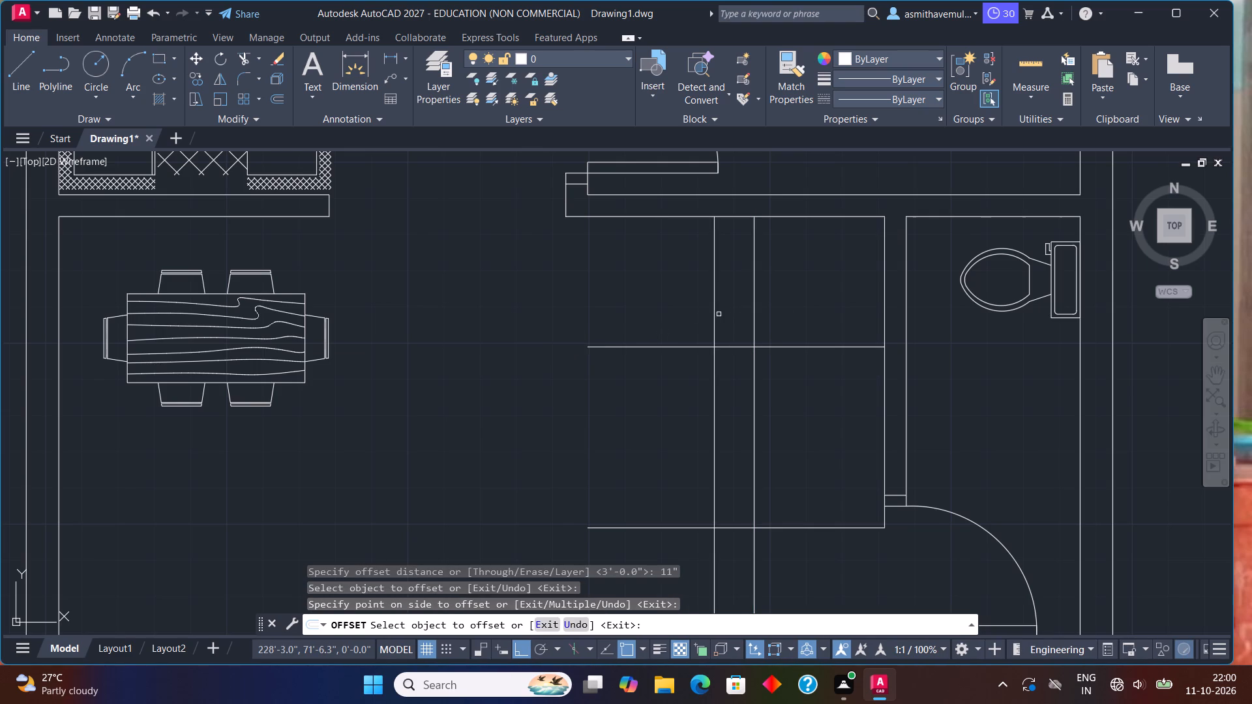
click(716, 315)
click(685, 315)
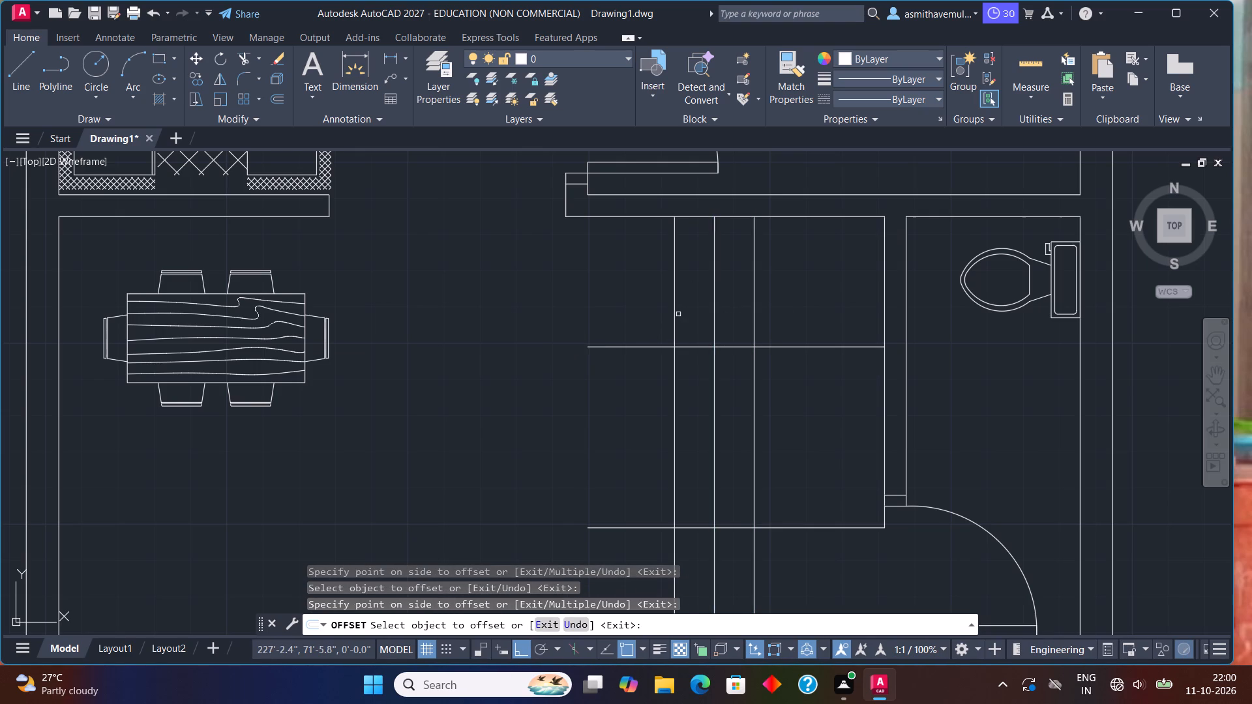
click(676, 312)
click(654, 311)
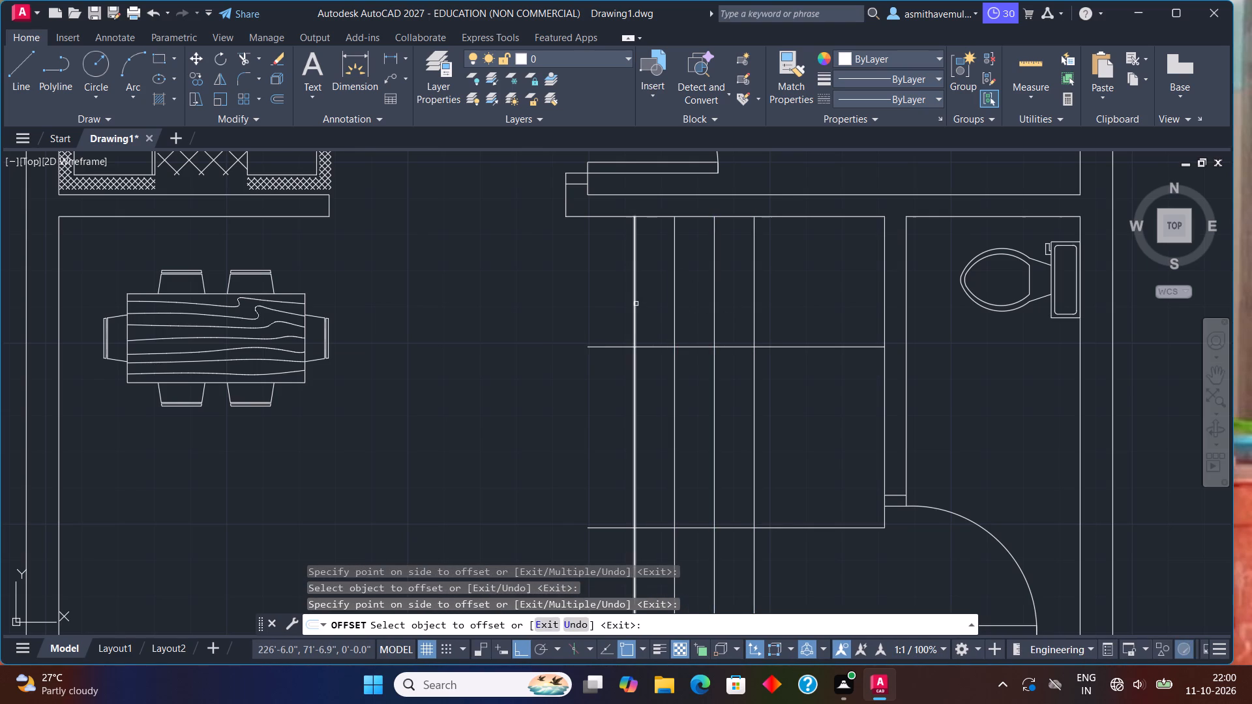
click(636, 303)
click(587, 302)
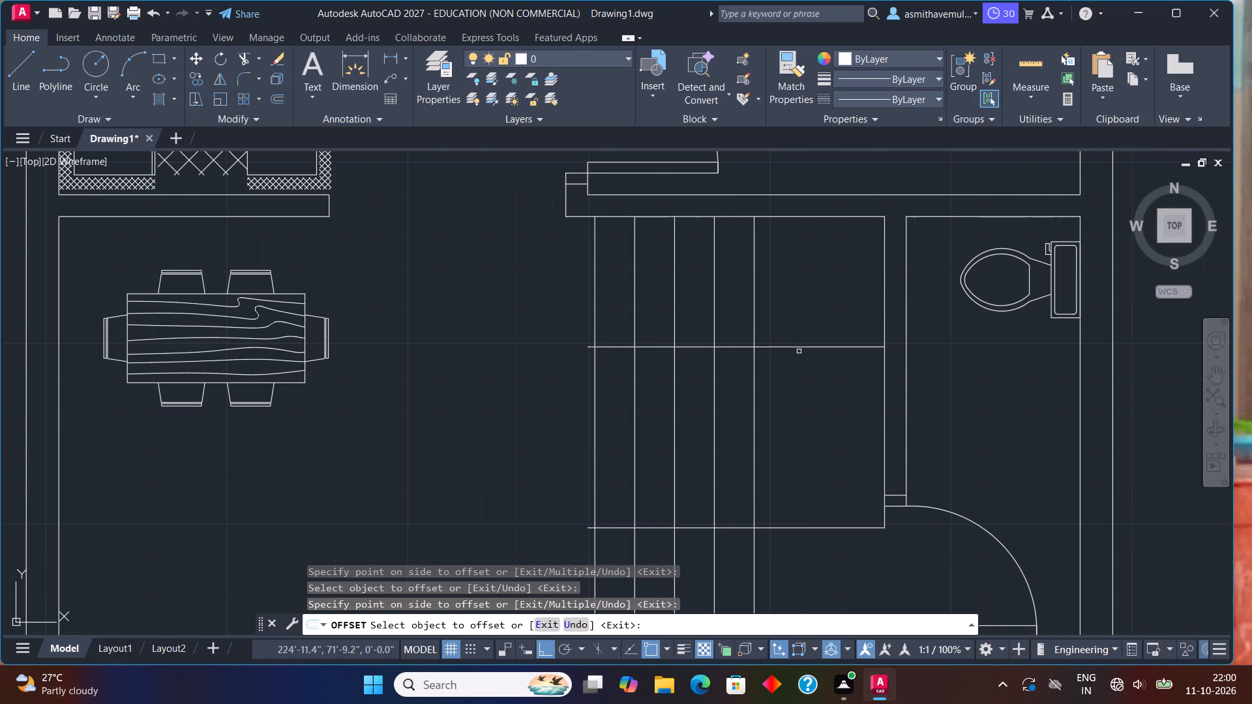
Offset the upper horizontal 3' offset line successively four times by 11" downward.
click(800, 347)
click(763, 403)
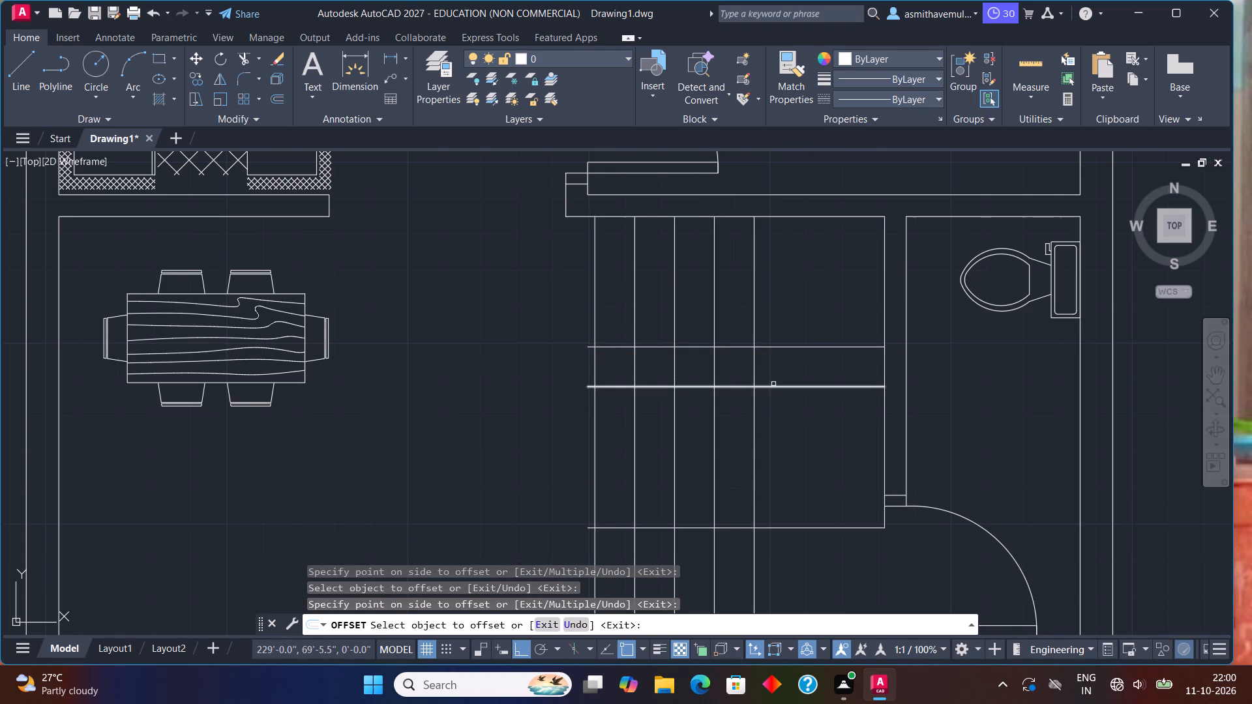
click(773, 384)
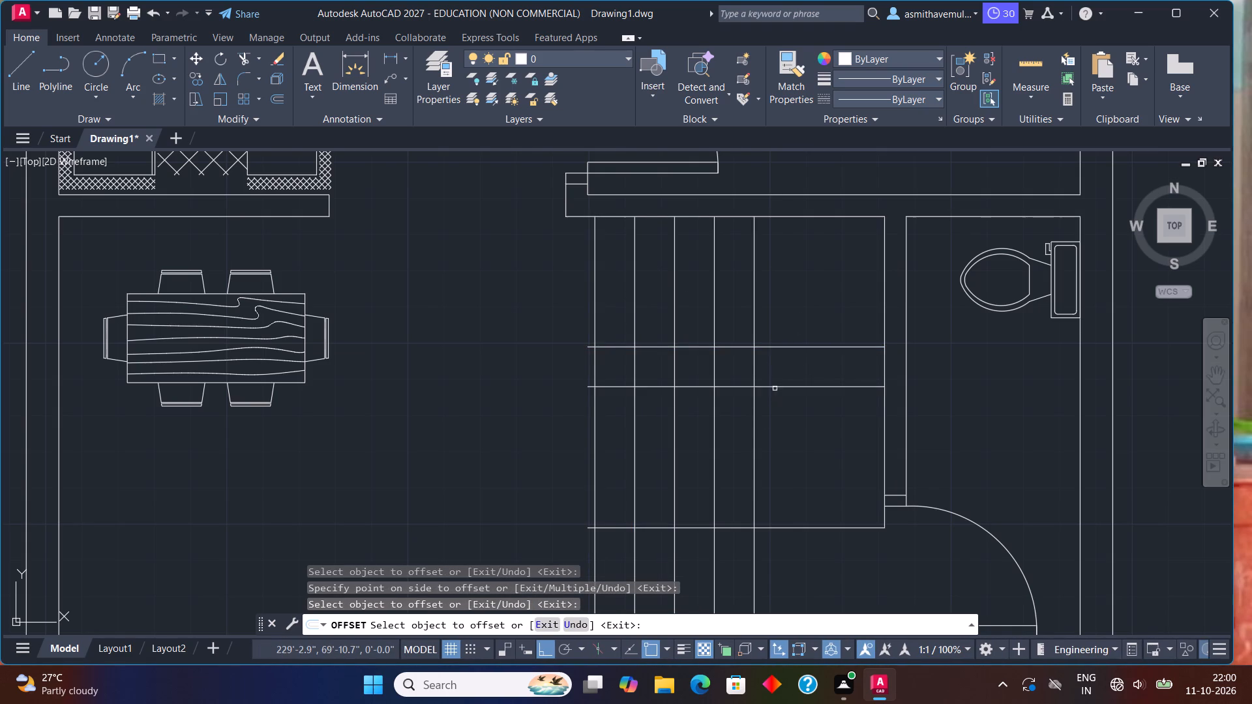
click(774, 387)
click(768, 430)
drag(768, 426, 763, 453)
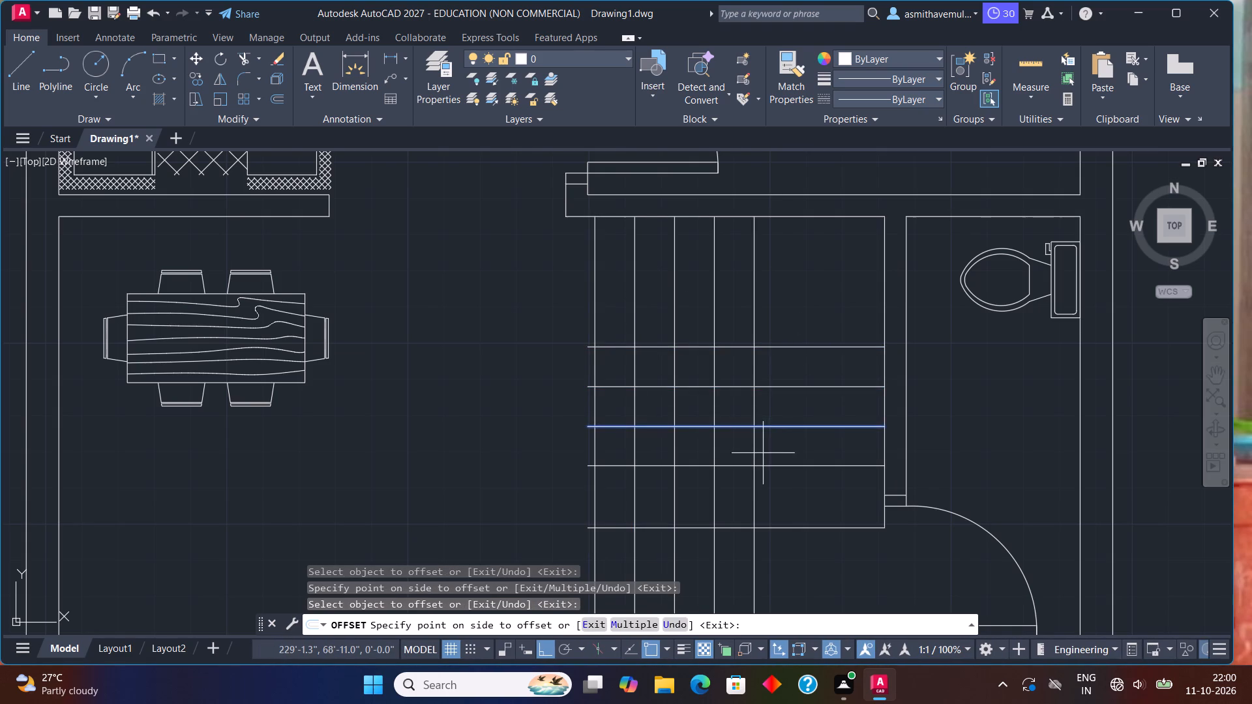
click(763, 453)
click(769, 467)
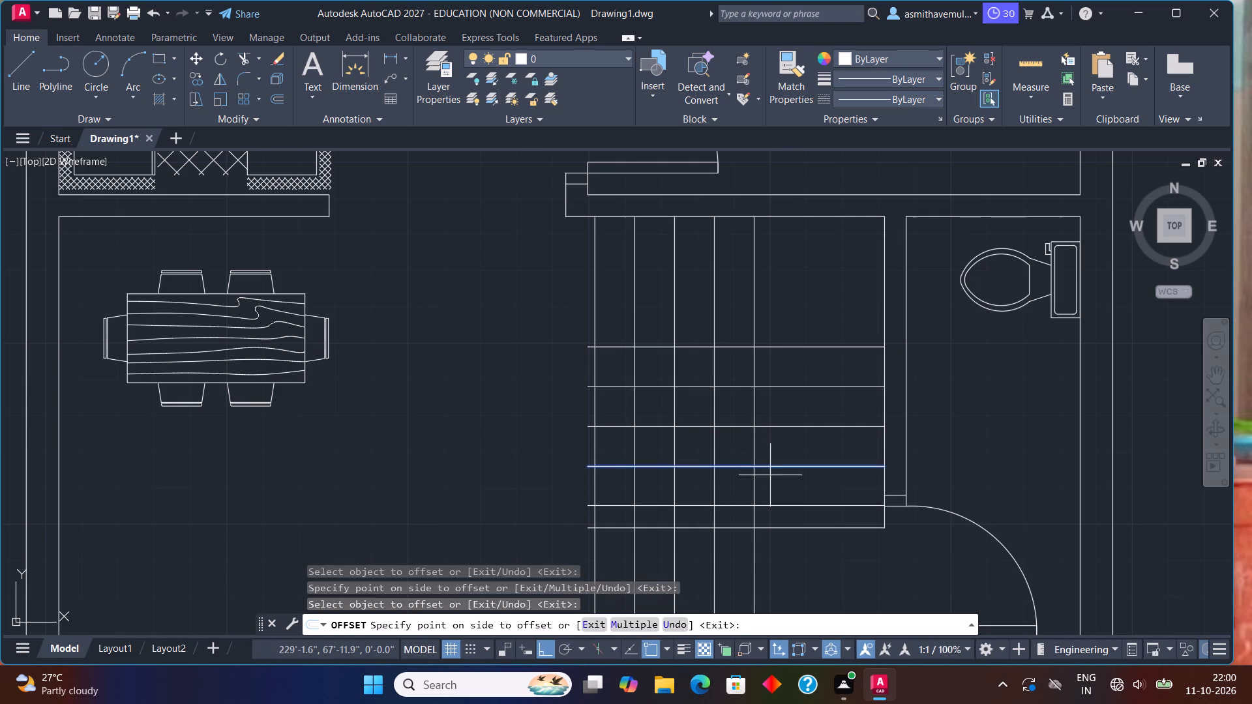
click(770, 475)
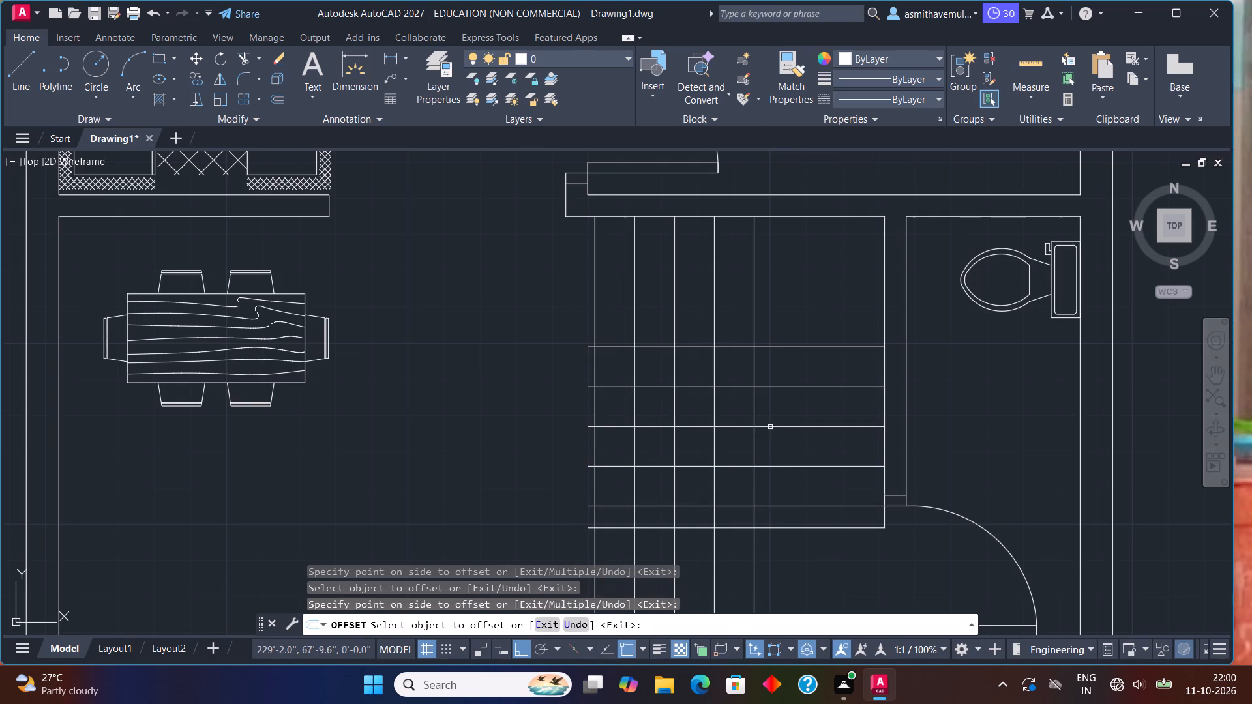
key(Escape)
Trim away the lower 3' offset line, the bathroom partition stub beneath the lowest 11" line, and that line's overhang on the dining side.
text(TR)
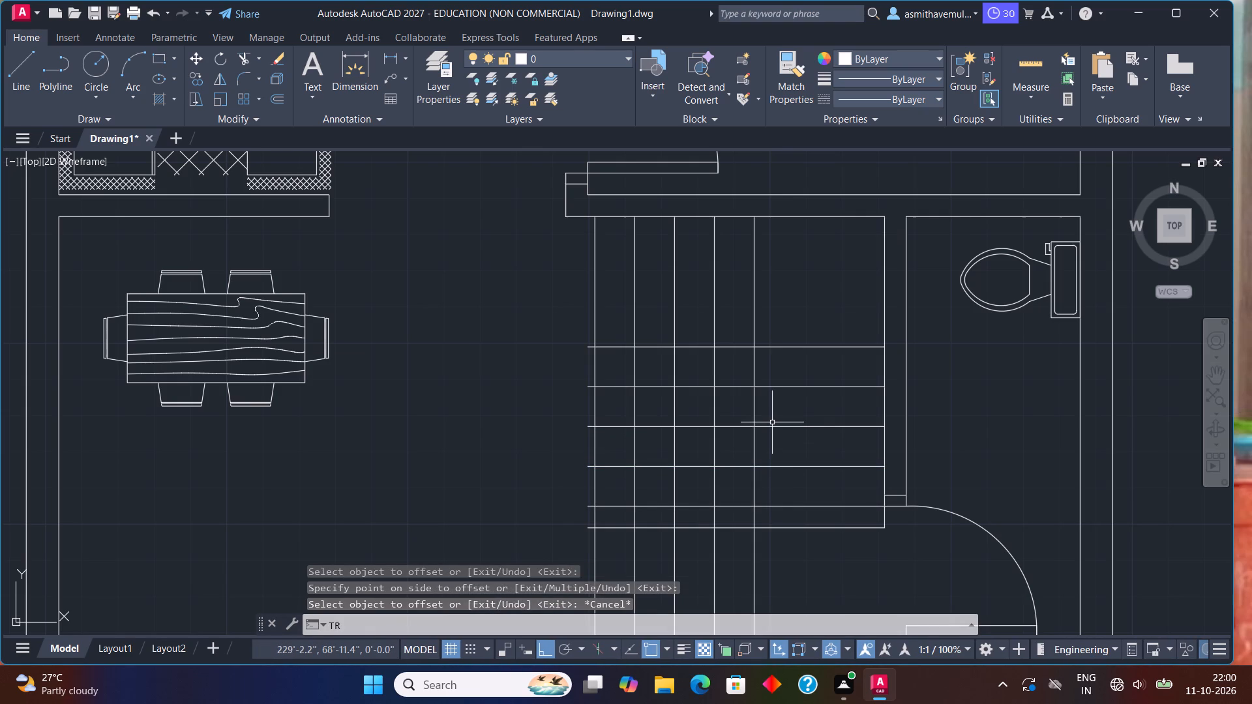
key(i)
key(m)
key(Return)
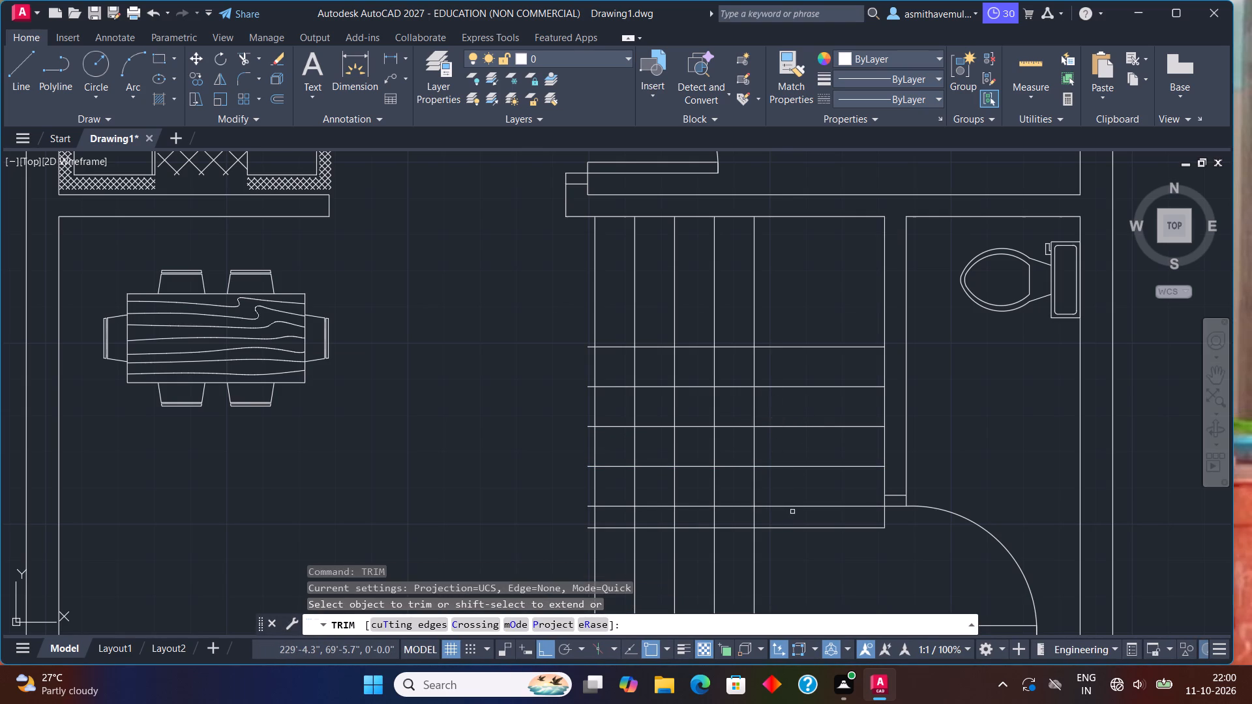
click(794, 527)
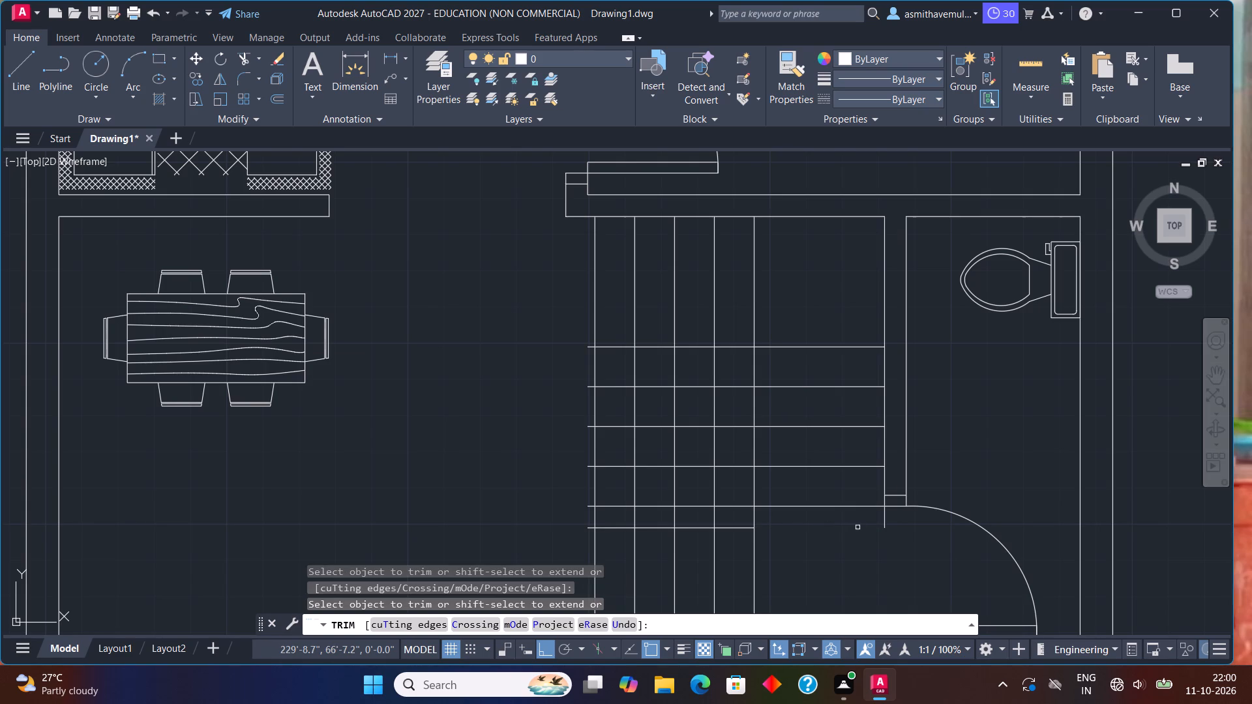
click(883, 515)
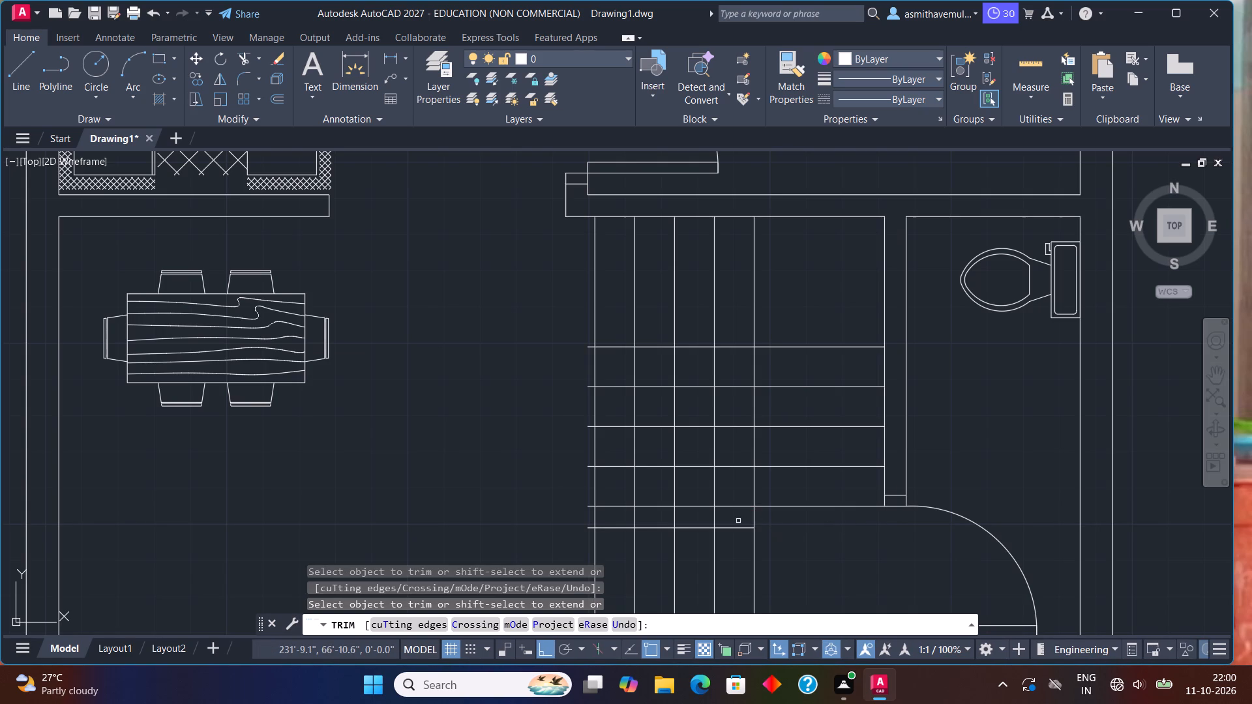
drag(736, 521, 736, 540)
drag(702, 520, 703, 546)
drag(658, 521, 657, 534)
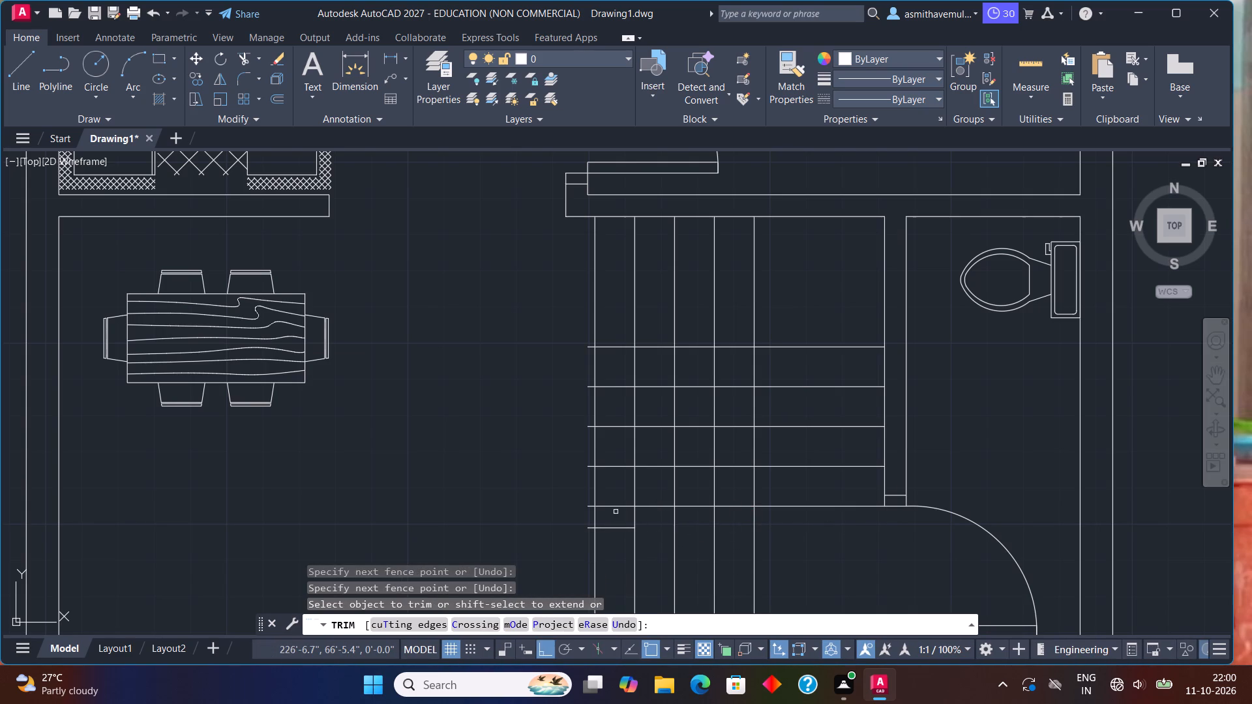
drag(616, 512, 616, 570)
scroll(600, 518, up, 1)
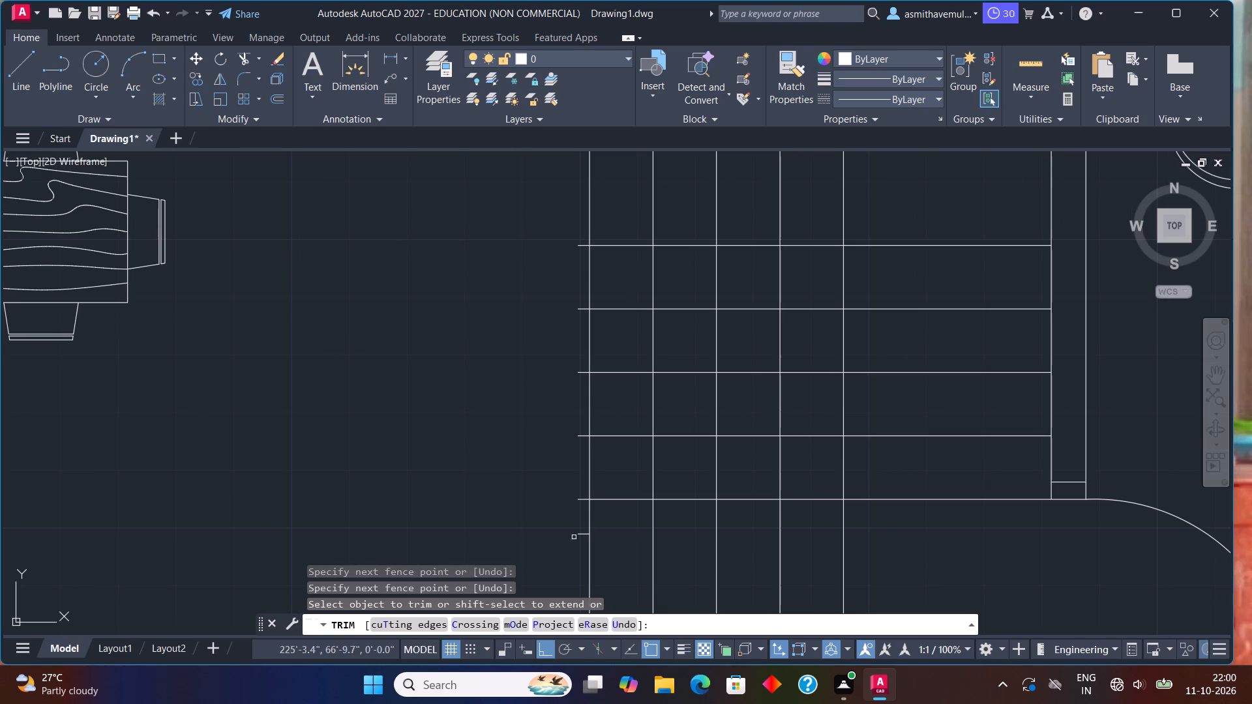
click(580, 534)
click(584, 499)
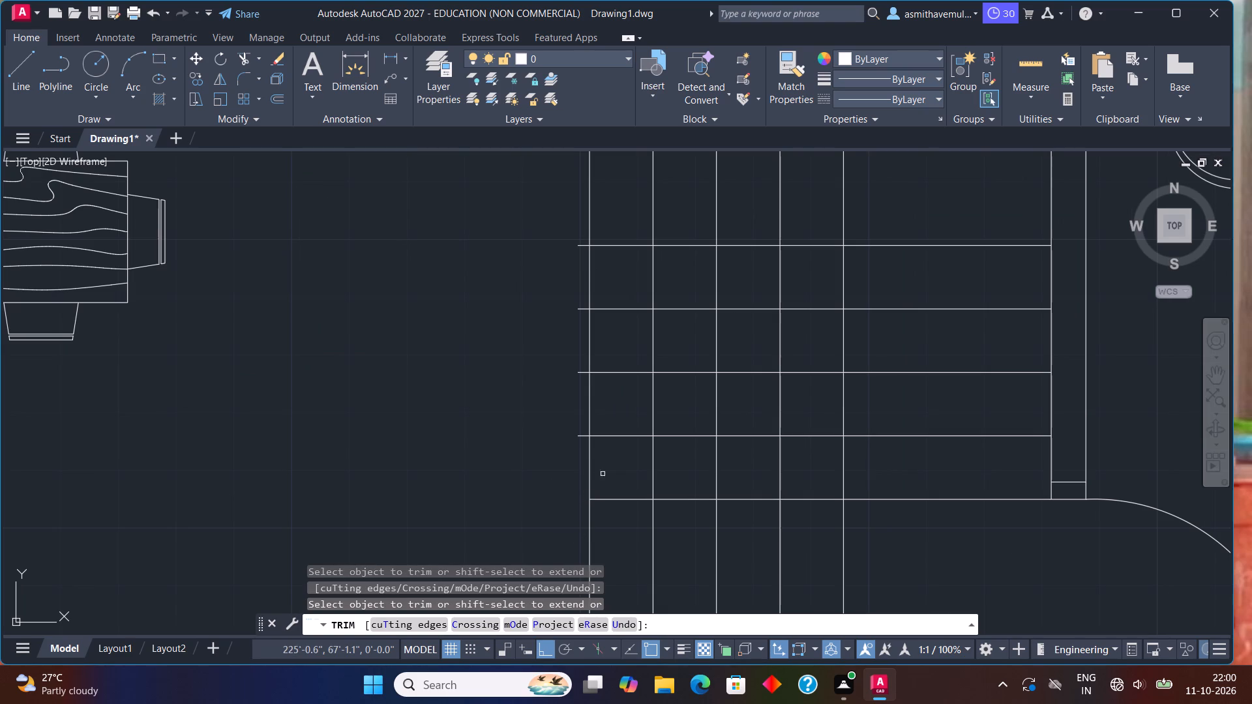
Trim the four 11" vertical lines out of the lowest and uppermost 11" bays, and remove the upper horizontal line's overhang.
drag(794, 473, 544, 475)
scroll(739, 412, down, 1)
middle_drag(740, 411, 739, 501)
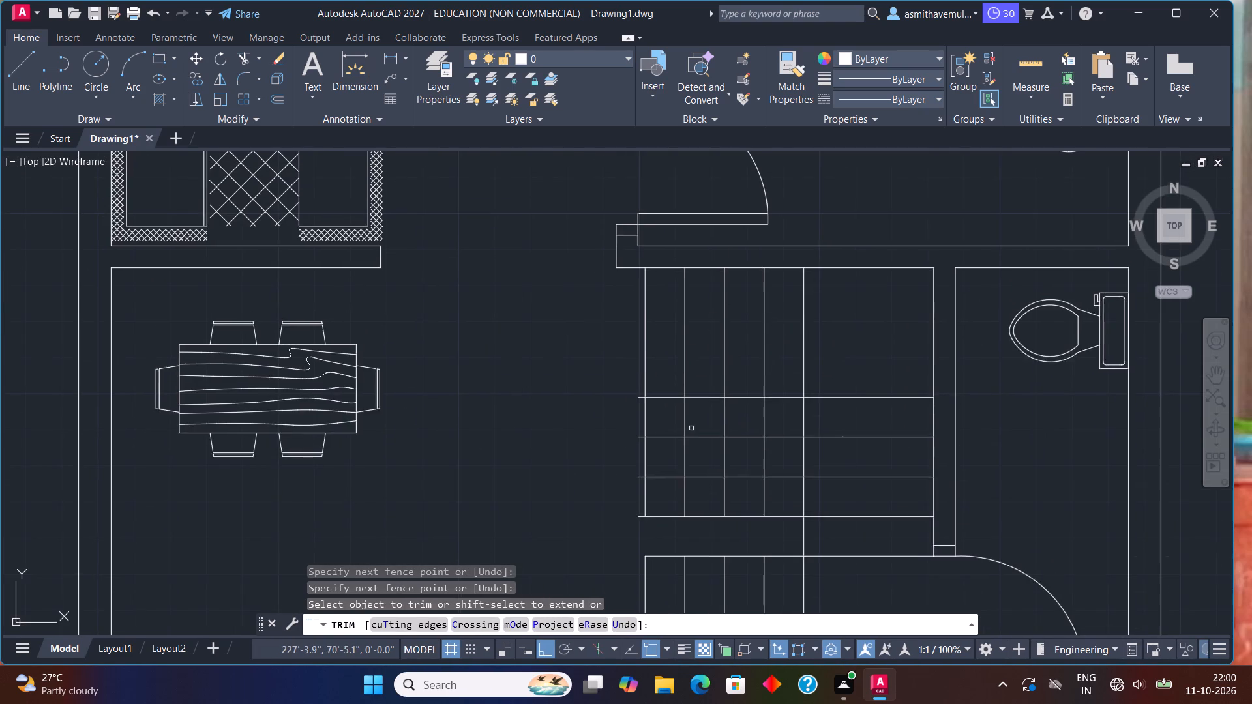
scroll(685, 426, up, 1)
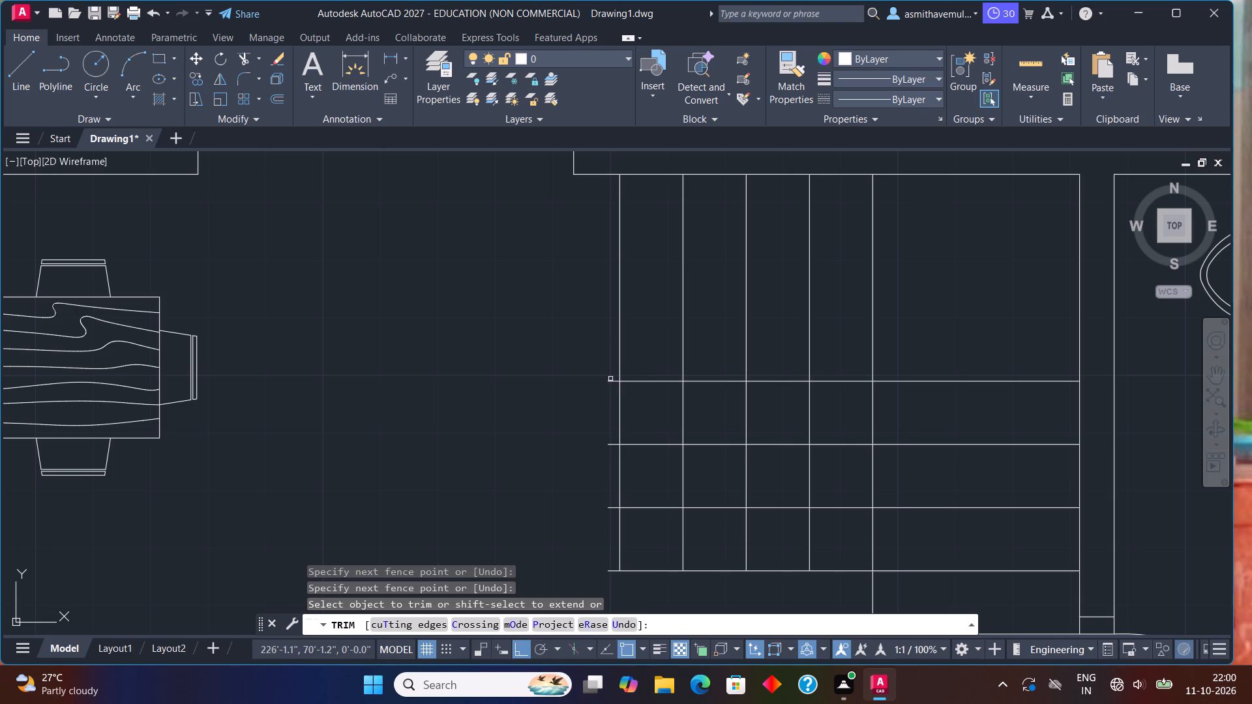
click(610, 379)
click(612, 383)
drag(612, 383, 616, 385)
drag(616, 385, 631, 405)
drag(631, 405, 603, 428)
drag(643, 407, 737, 417)
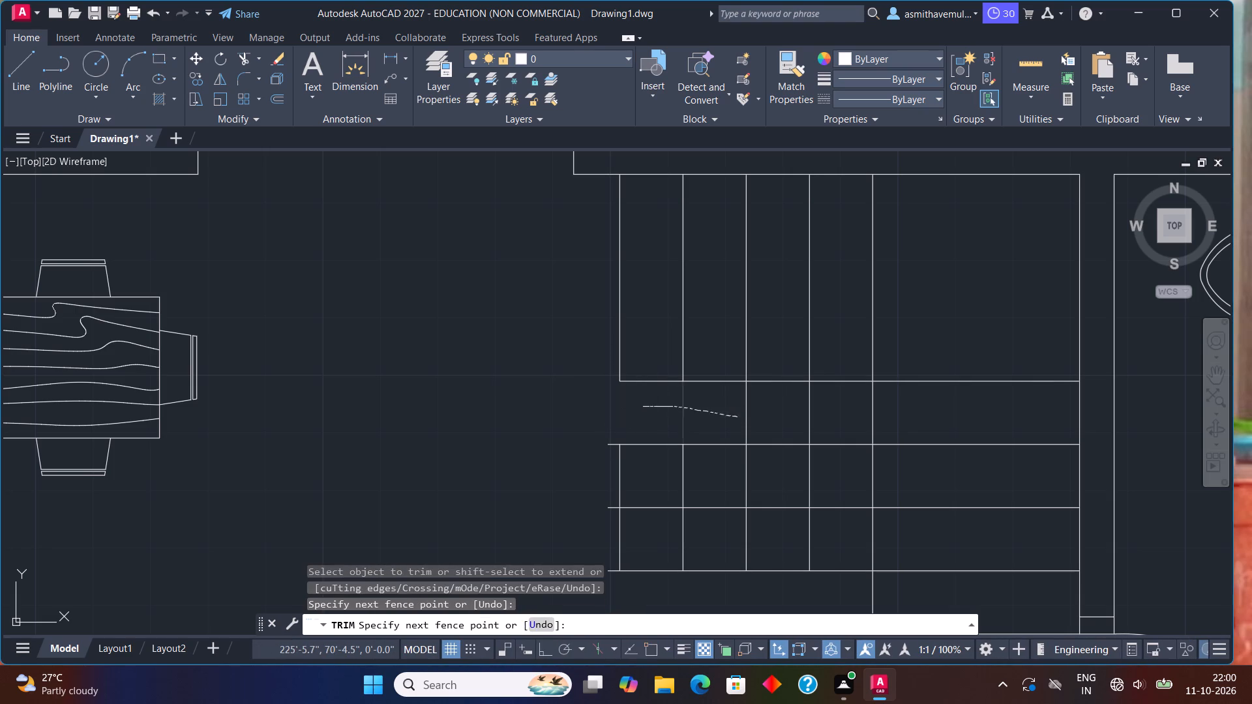
drag(738, 418, 772, 420)
drag(782, 415, 822, 415)
drag(822, 415, 824, 417)
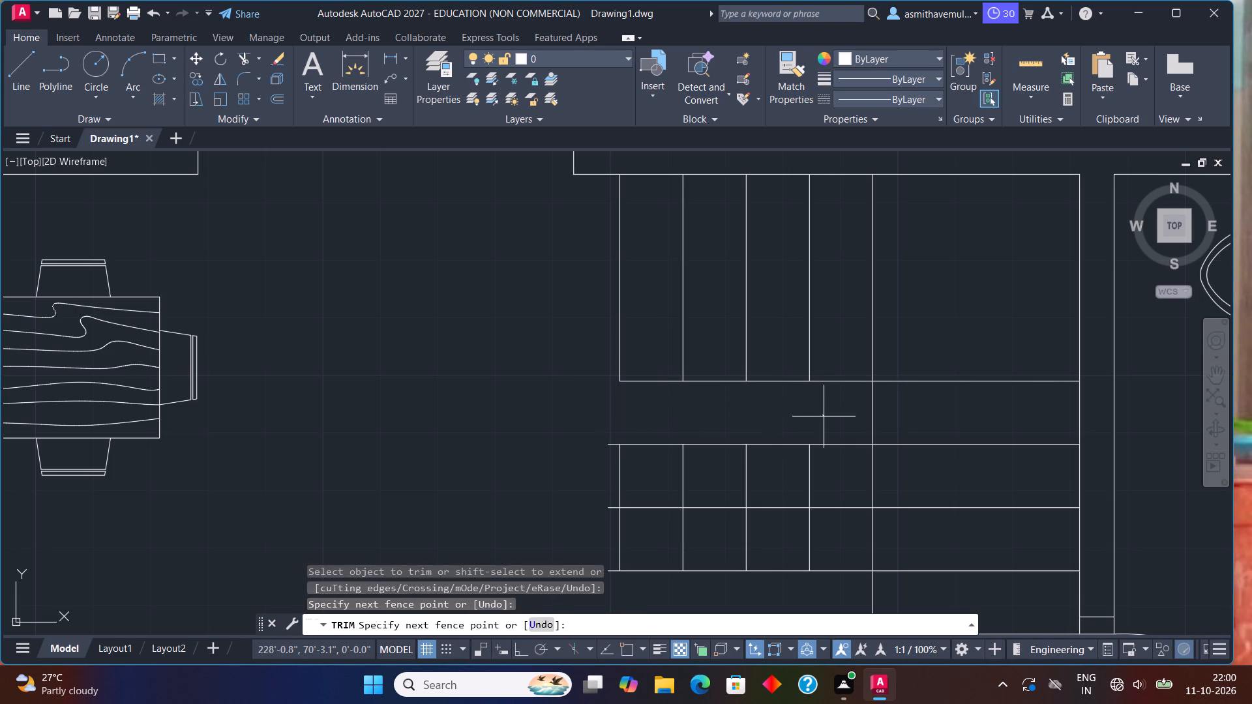
Trim the first 11" horizontal line below the upper flight on the dining side, along with the vertical line segments directly beneath it.
drag(824, 417, 824, 457)
drag(812, 437, 792, 462)
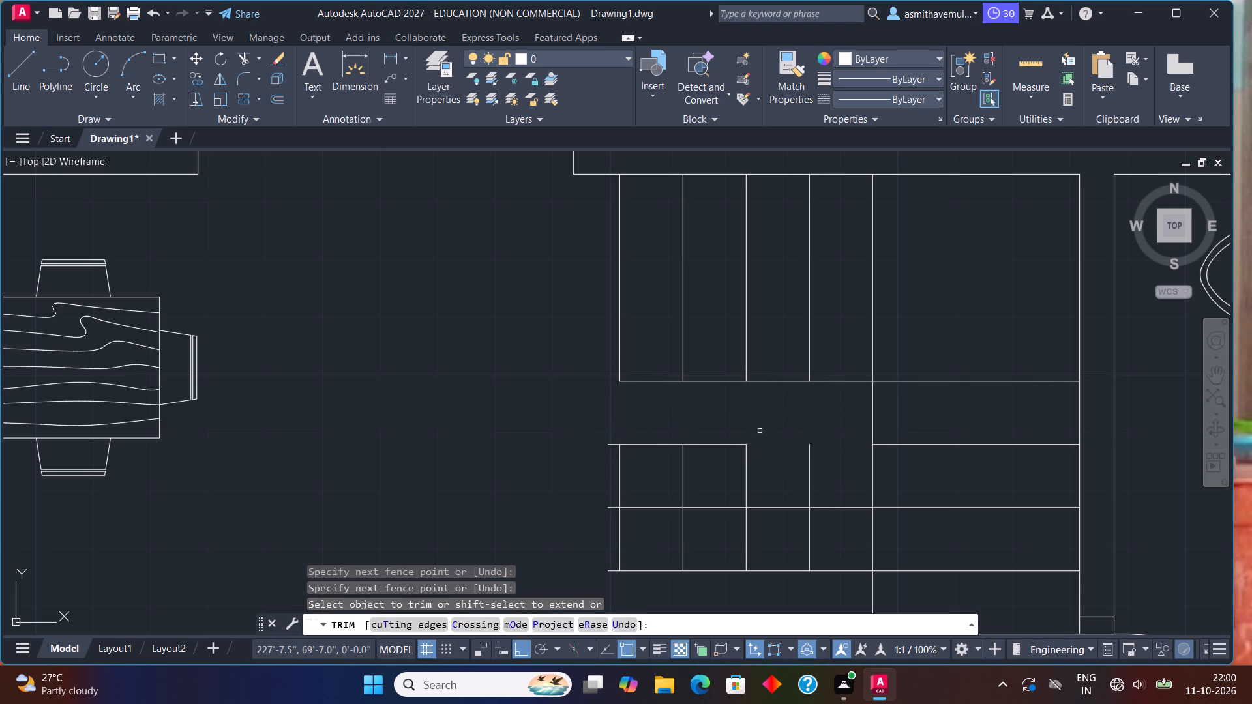
drag(752, 439, 709, 480)
drag(711, 422, 708, 465)
drag(689, 428, 597, 482)
drag(653, 453, 700, 458)
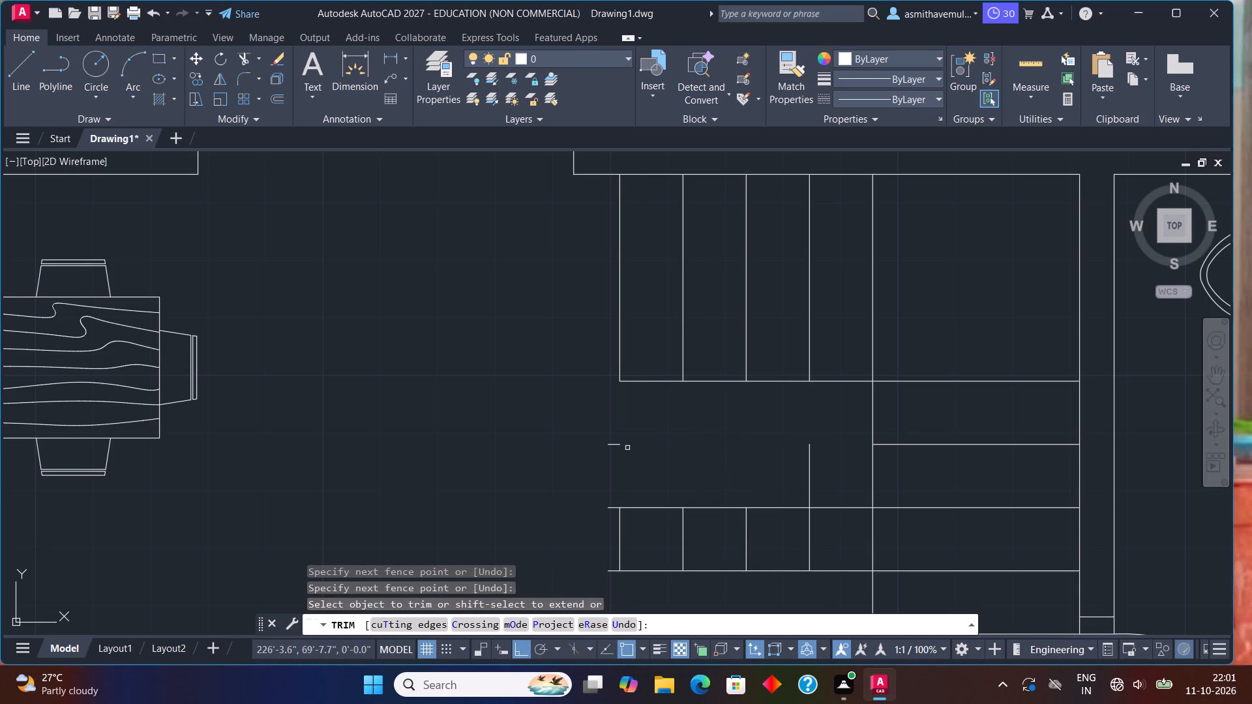
click(614, 442)
click(653, 460)
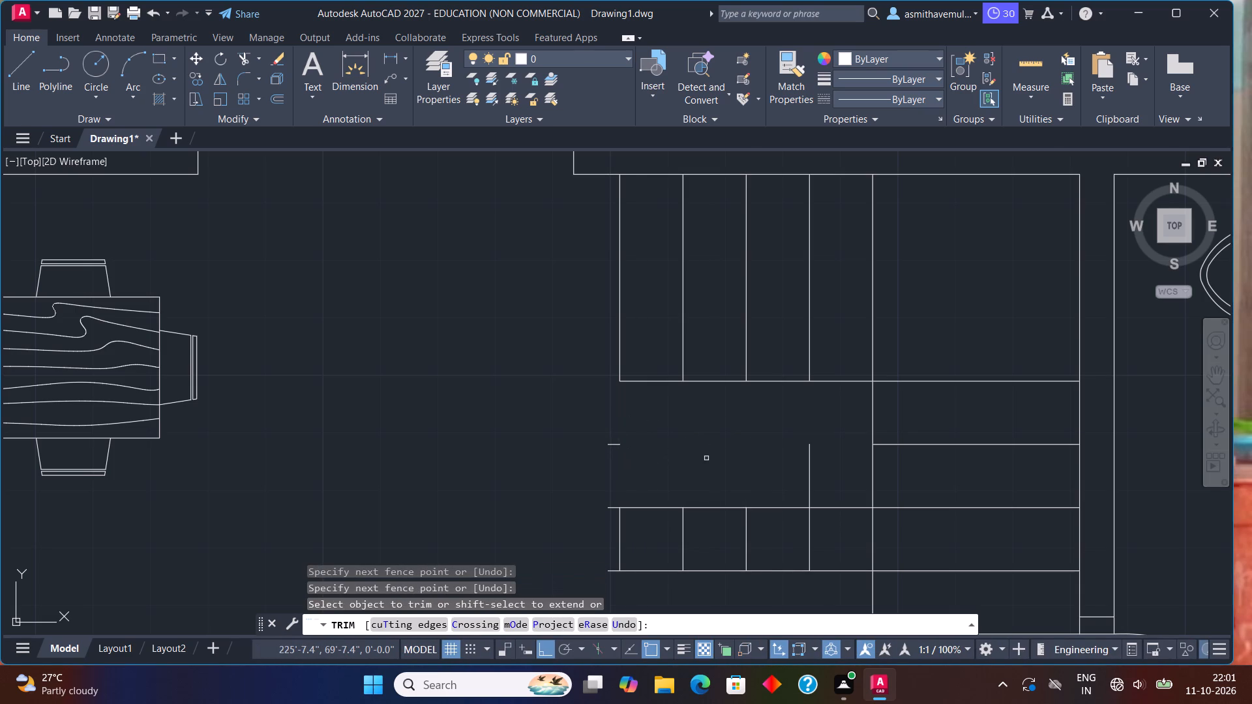
Trim the remaining horizontal and vertical line pieces between the upper and lower flights on the dining side, keeping the treads beside the bathroom wall.
scroll(709, 457, down, 1)
drag(794, 471, 797, 531)
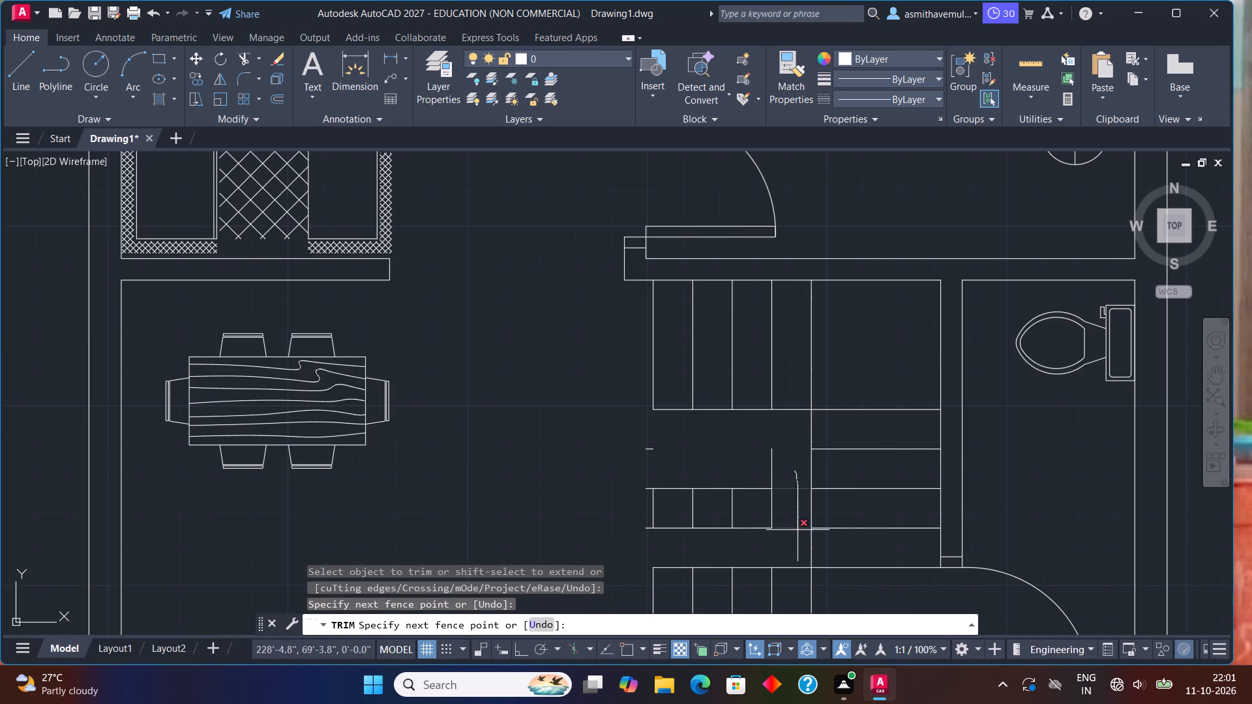
drag(797, 531, 797, 533)
drag(806, 469, 745, 486)
drag(739, 482, 736, 514)
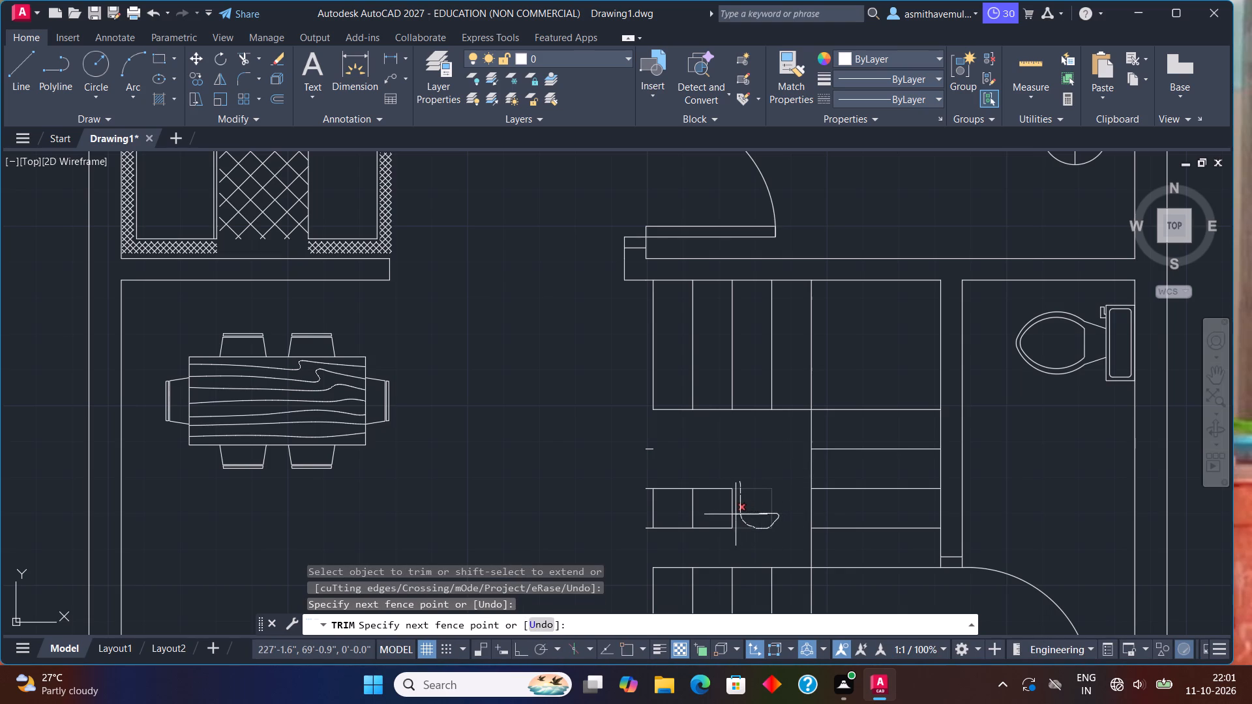
drag(736, 514, 698, 515)
drag(698, 515, 649, 492)
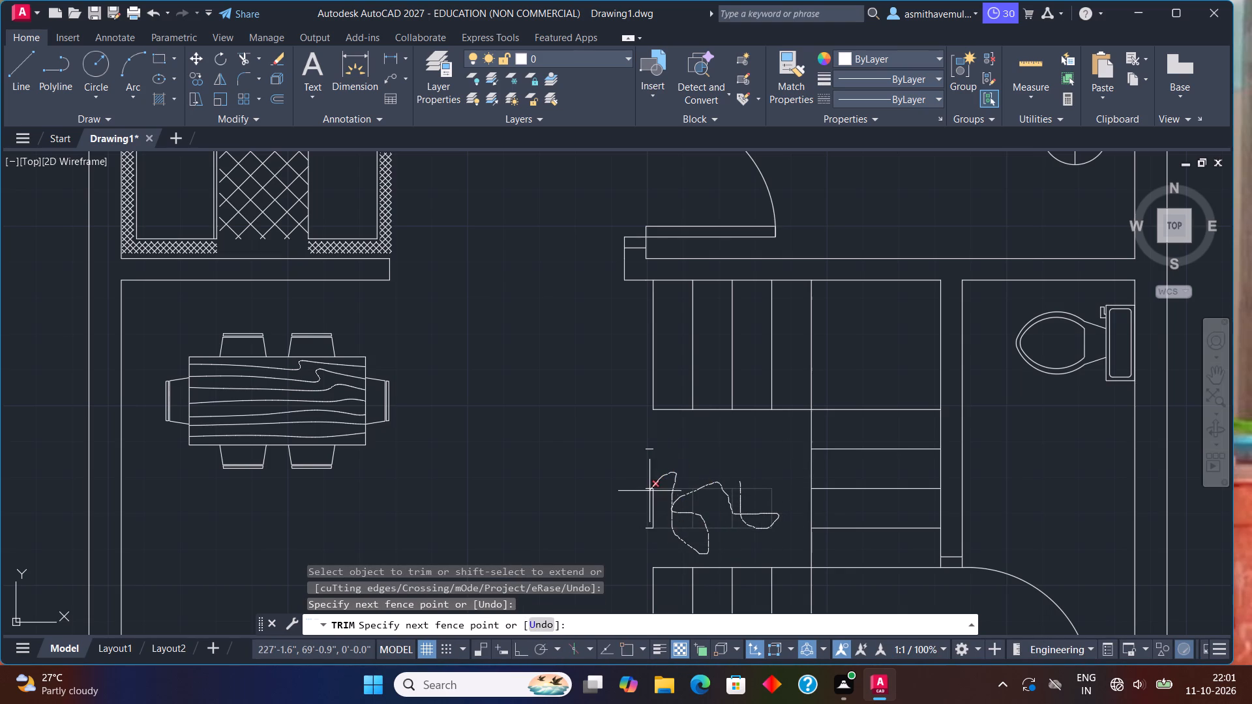
drag(649, 492, 659, 472)
drag(659, 472, 659, 464)
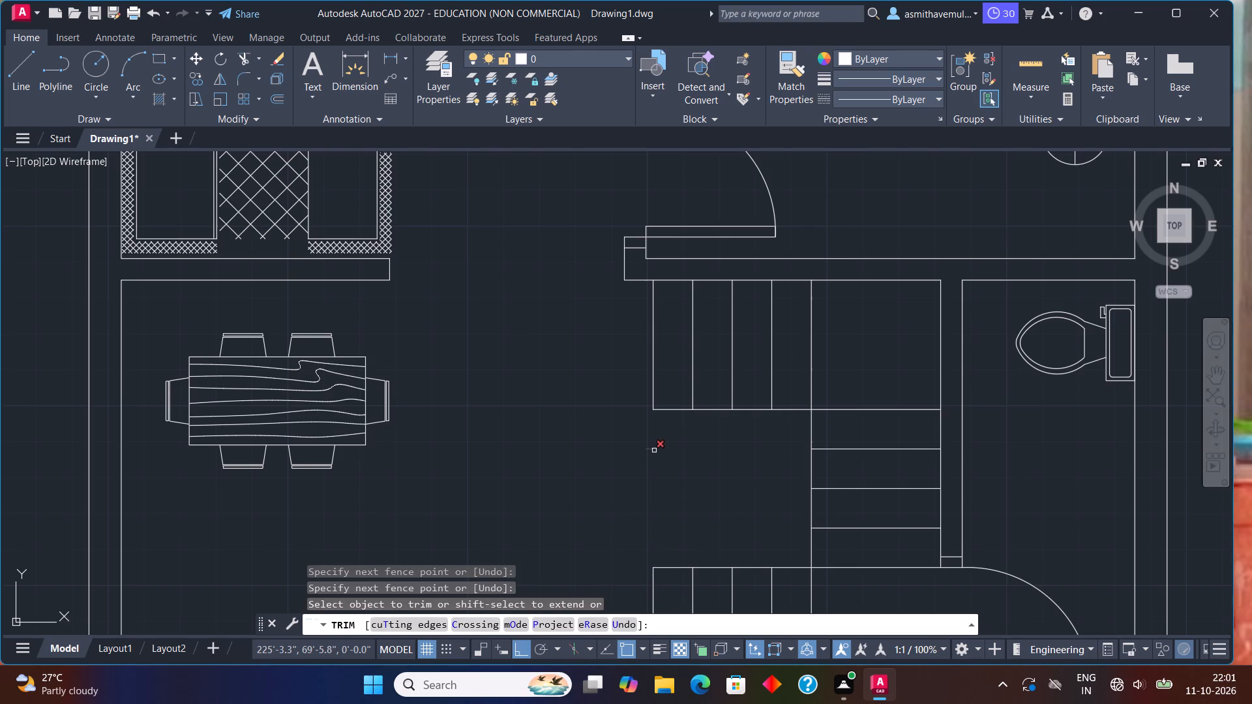
click(654, 450)
scroll(660, 462, down, 1)
scroll(734, 511, down, 2)
middle_drag(758, 482, 758, 453)
scroll(751, 482, up, 1)
scroll(829, 475, up, 1)
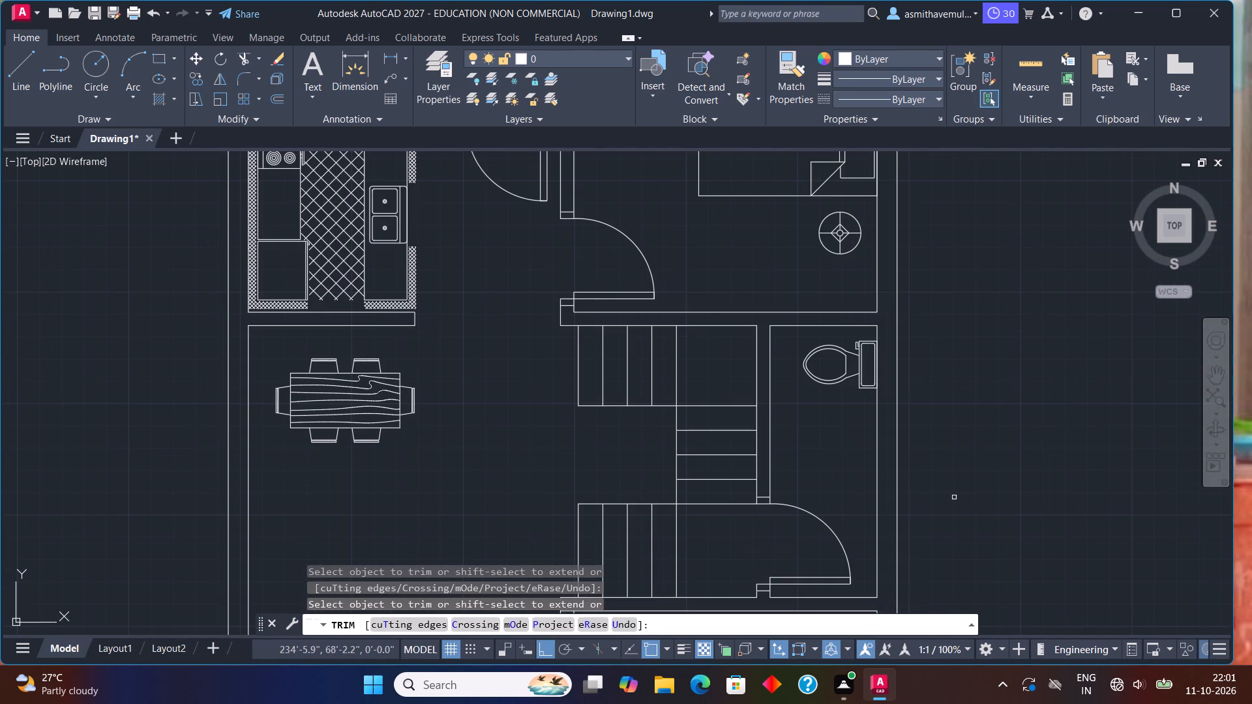
scroll(750, 503, up, 3)
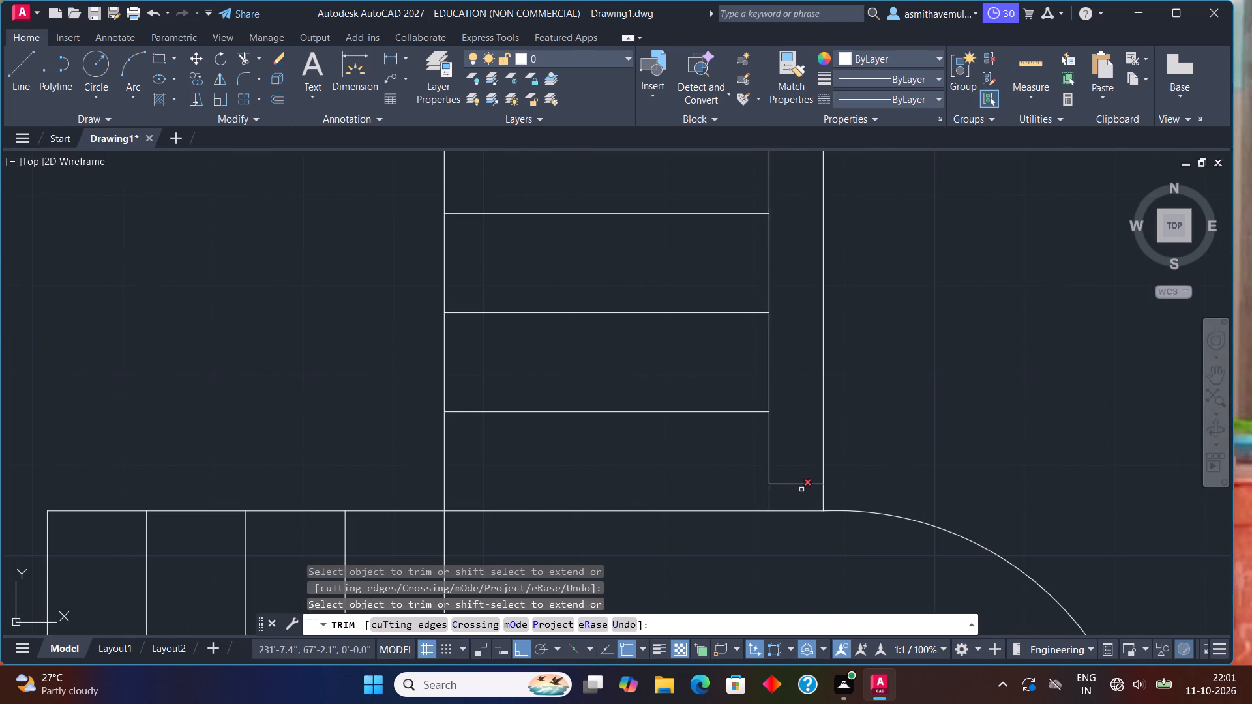
scroll(830, 478, down, 1)
key(Escape)
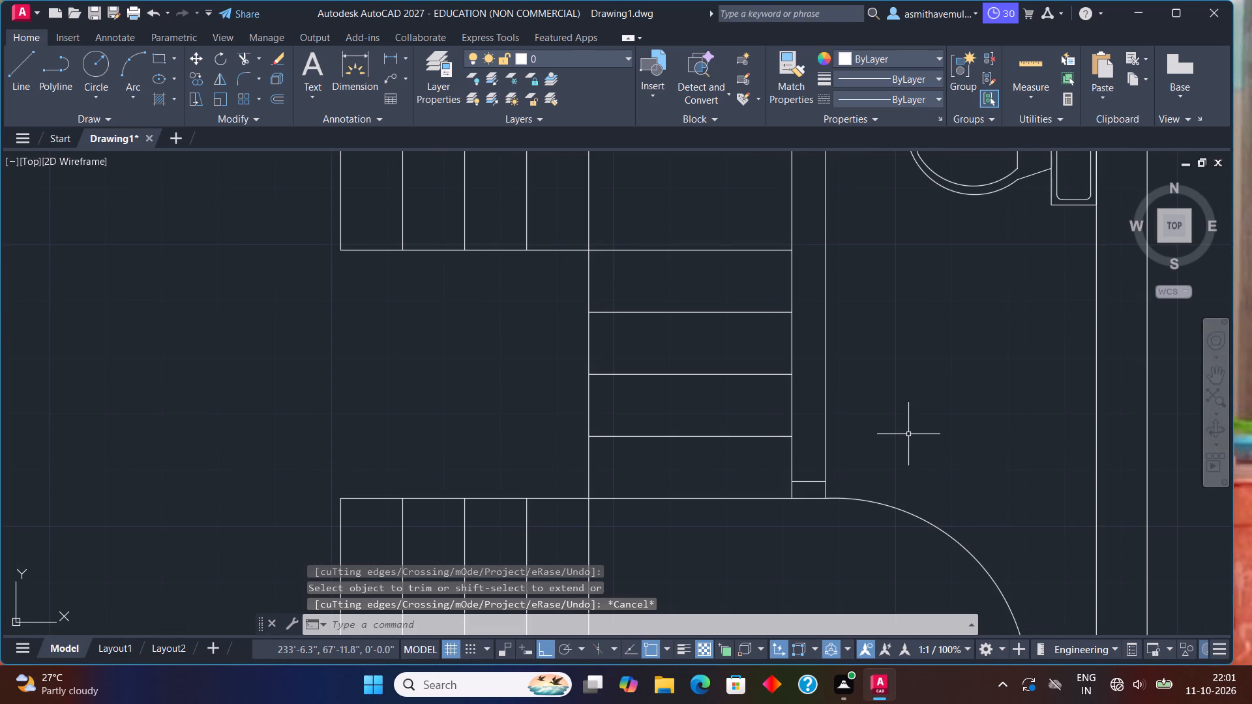
Load the ACAD_ISO02W100 ISO dash linetype into the drawing.
scroll(908, 436, down, 1)
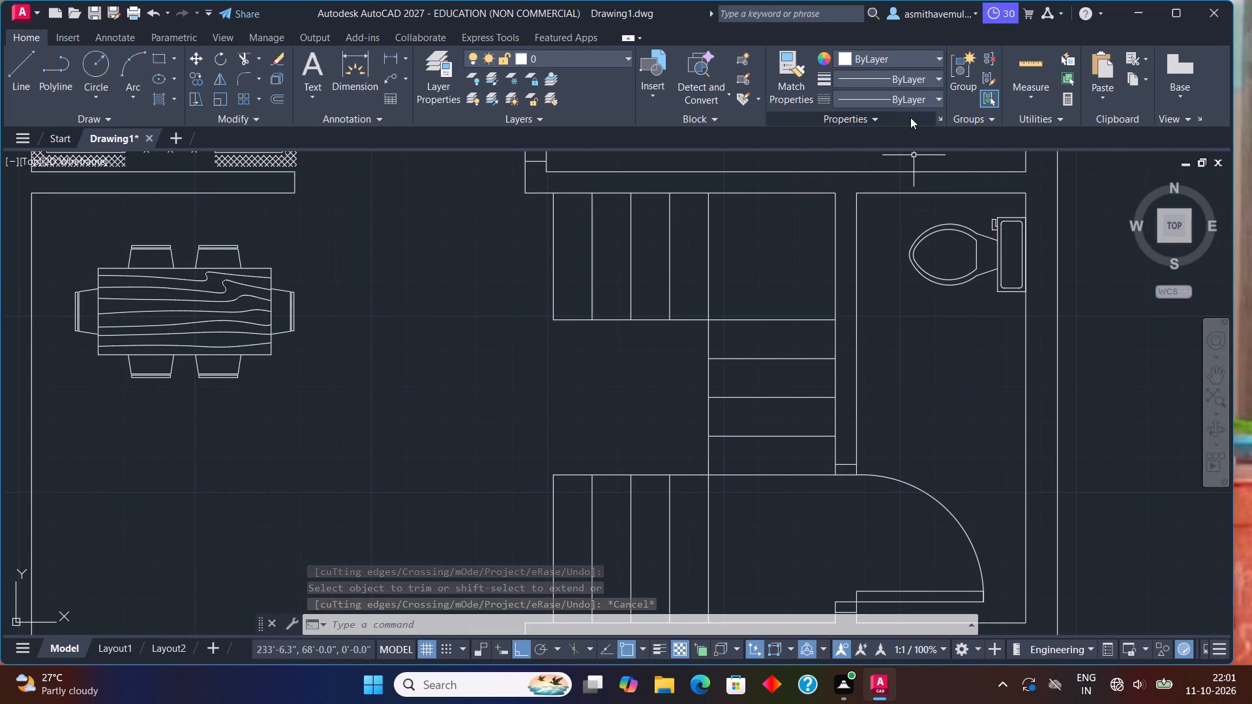
click(912, 95)
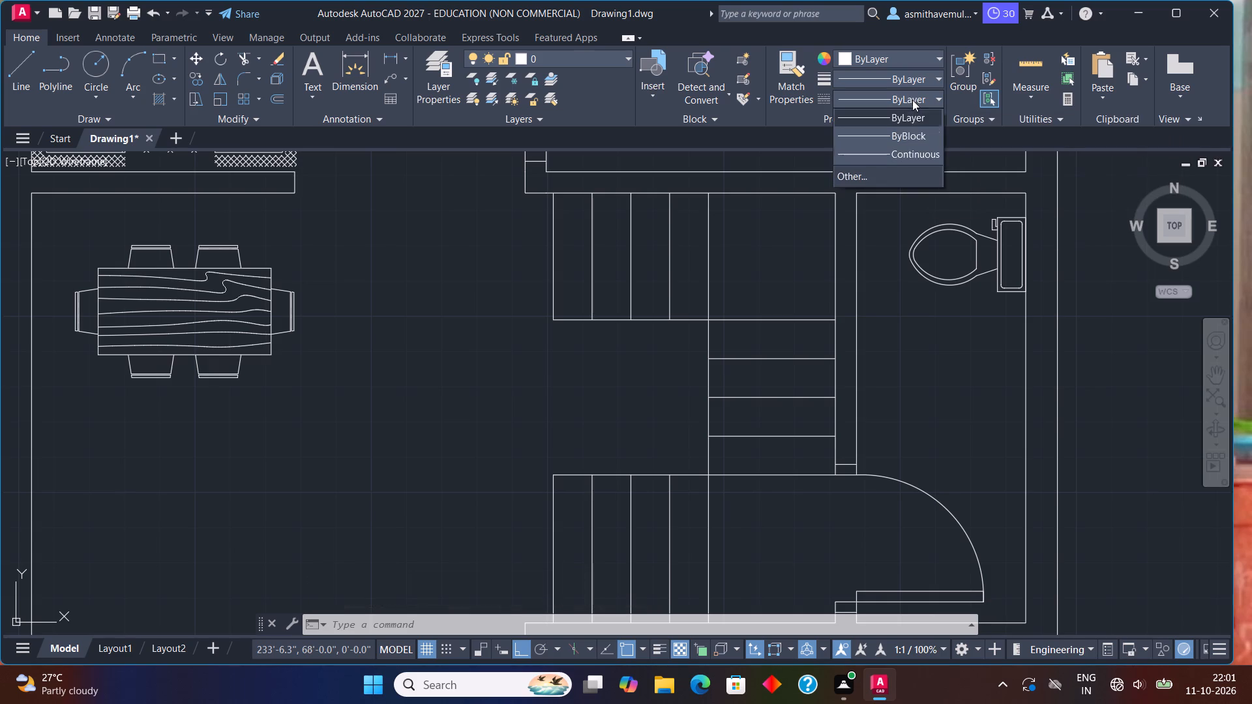
click(898, 171)
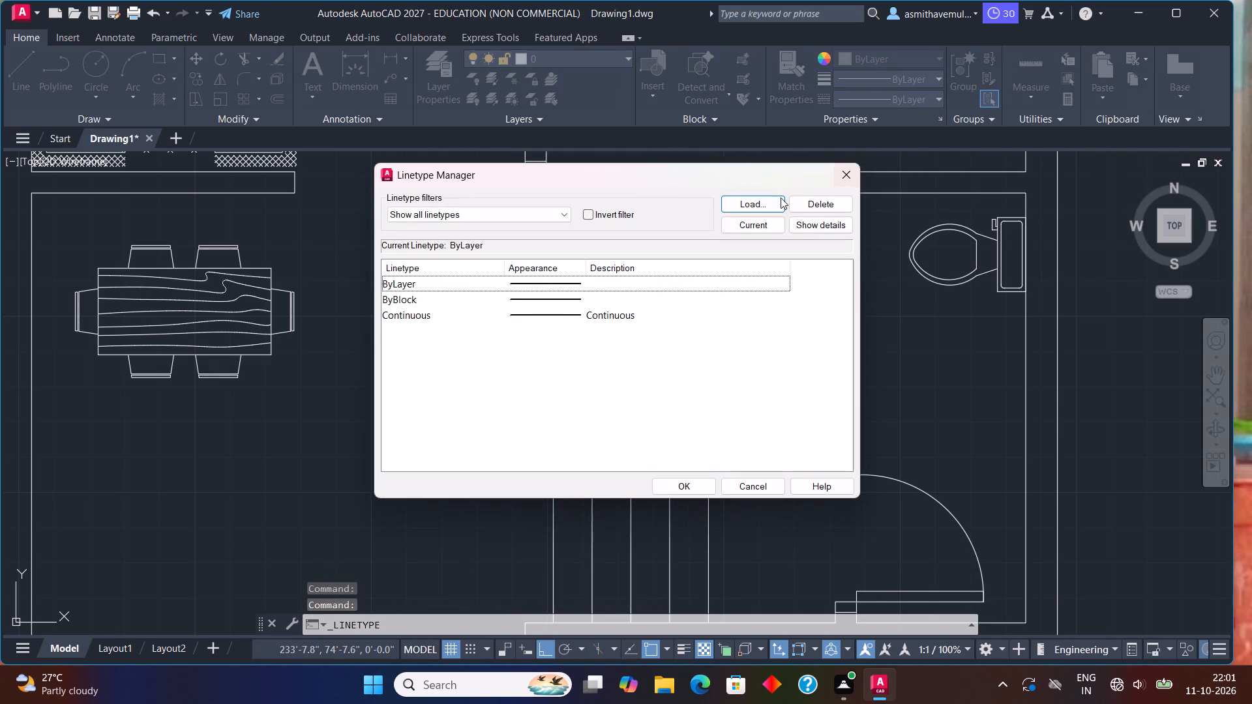
click(773, 198)
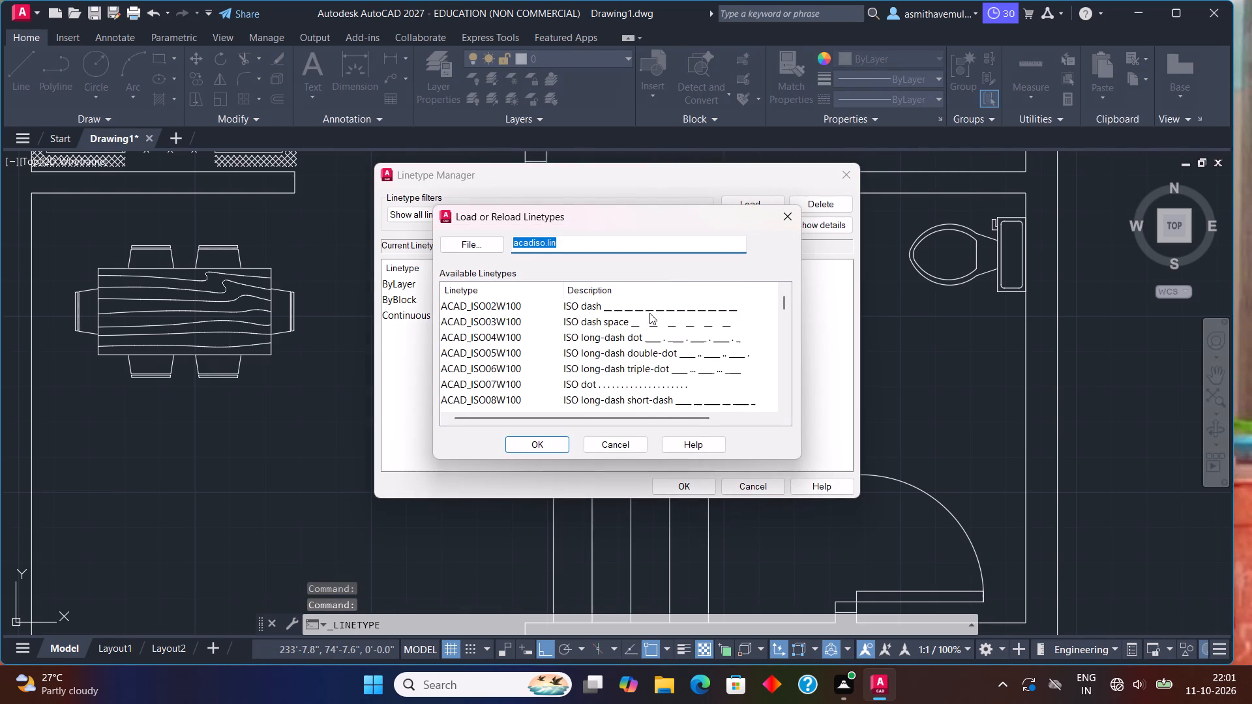
click(649, 305)
click(548, 453)
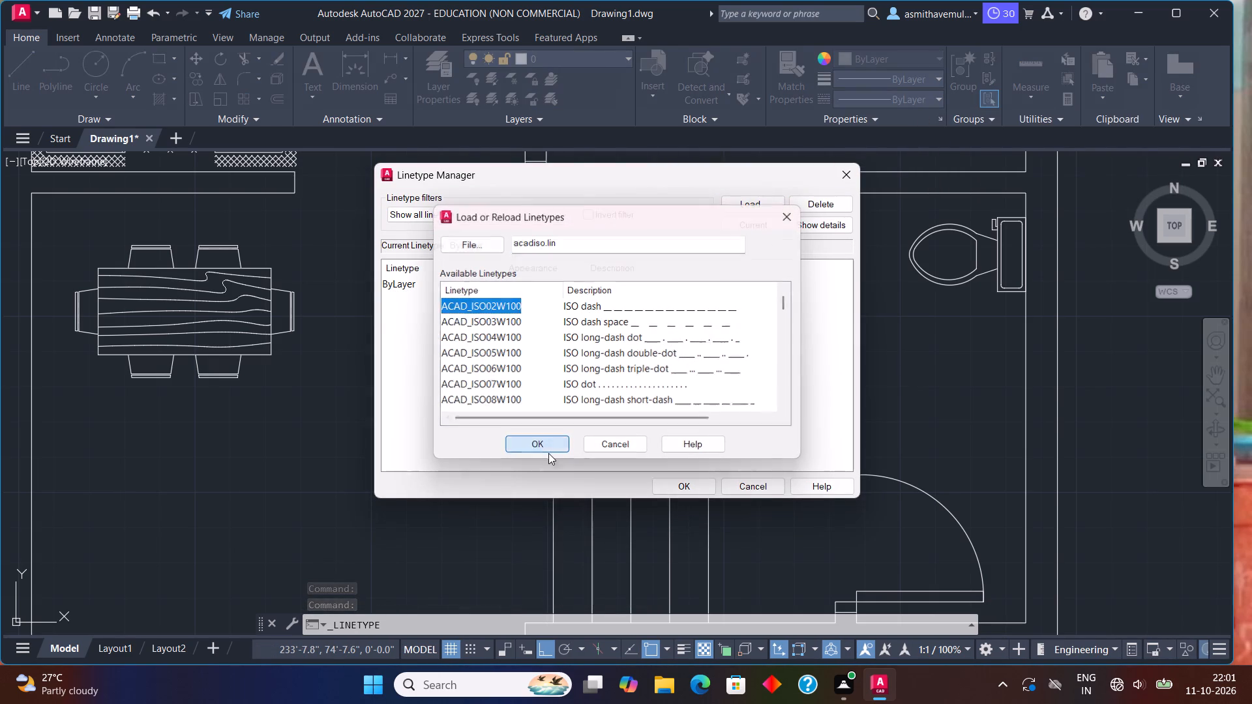
click(708, 314)
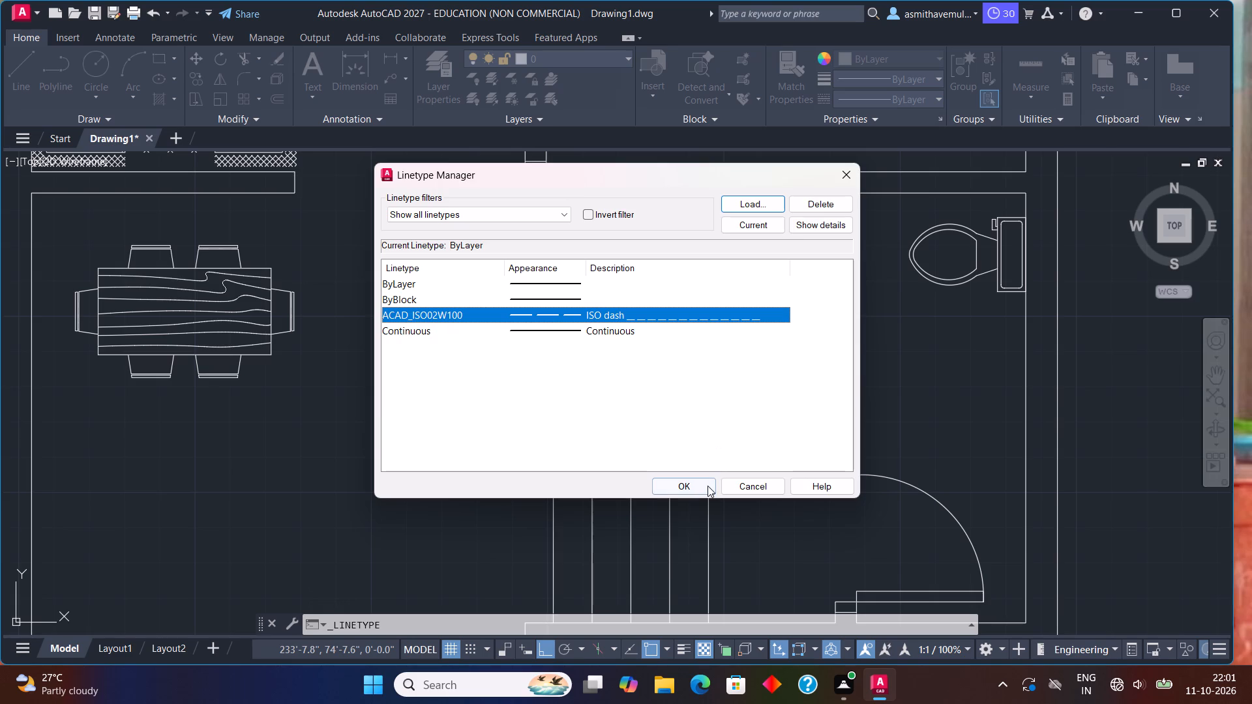
click(708, 486)
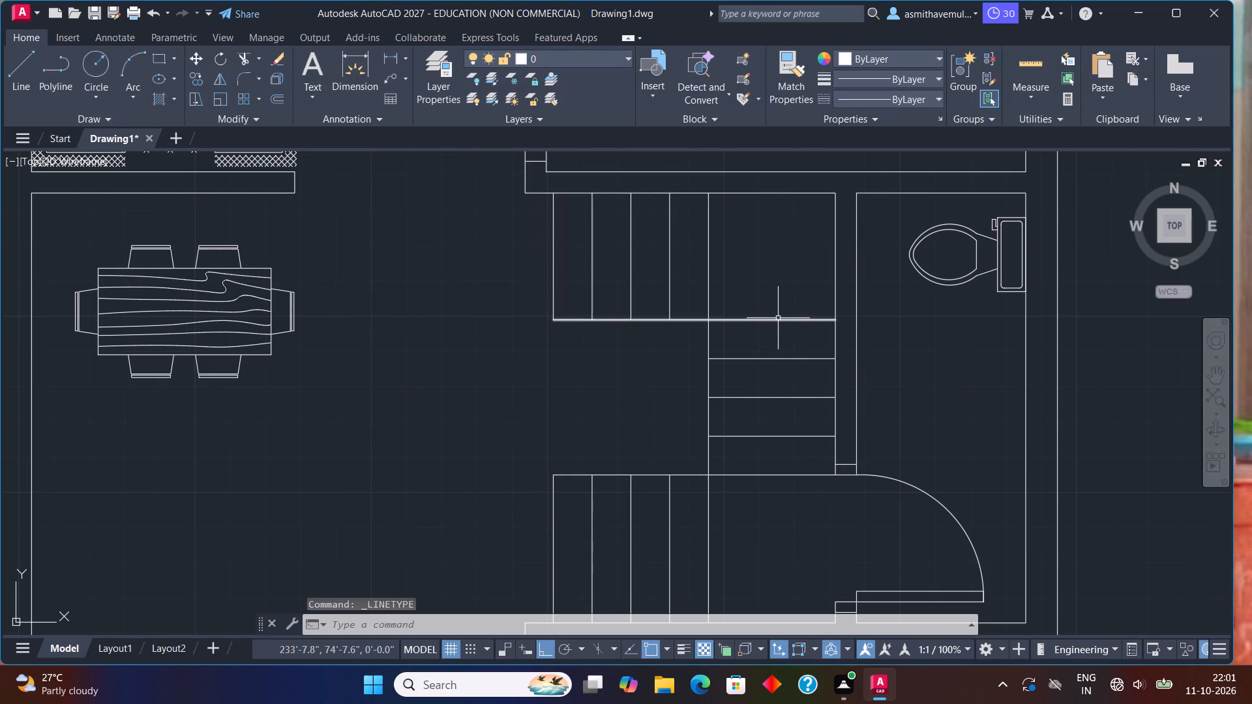
Apply the ACAD_ISO02W100 linetype to the three horizontal tread lines of the middle flight beside the bathroom wall.
click(760, 357)
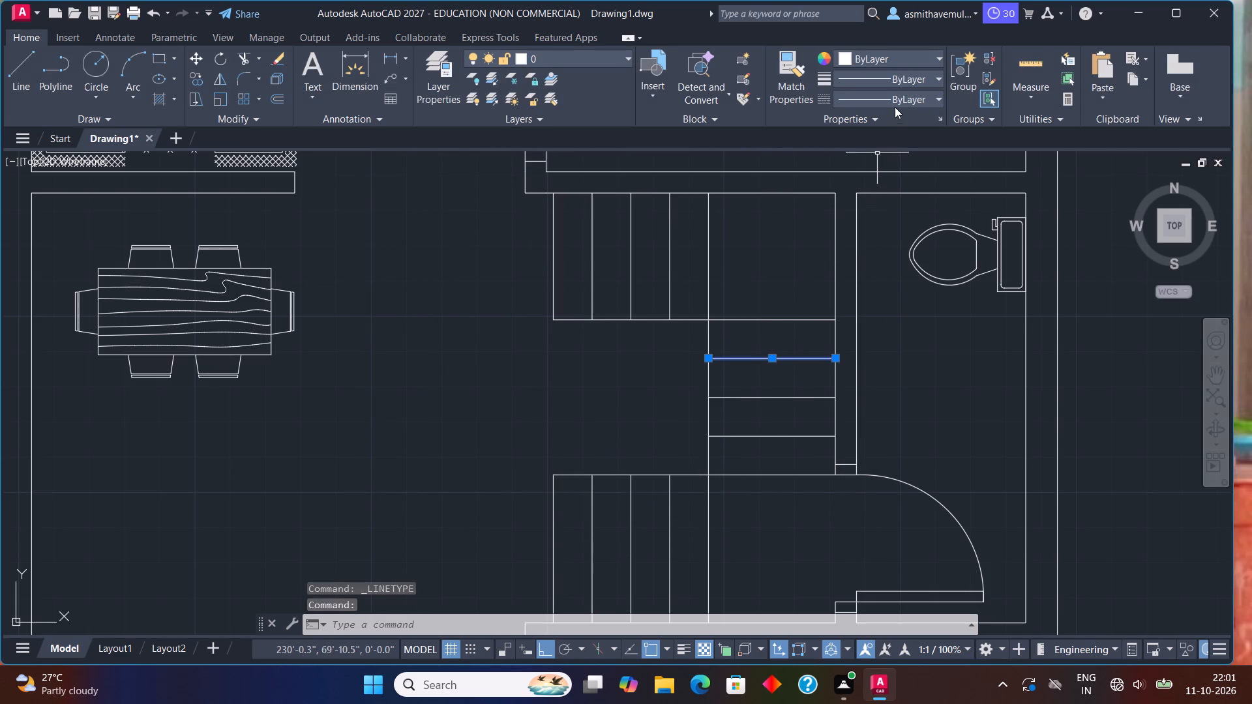
click(895, 100)
click(891, 154)
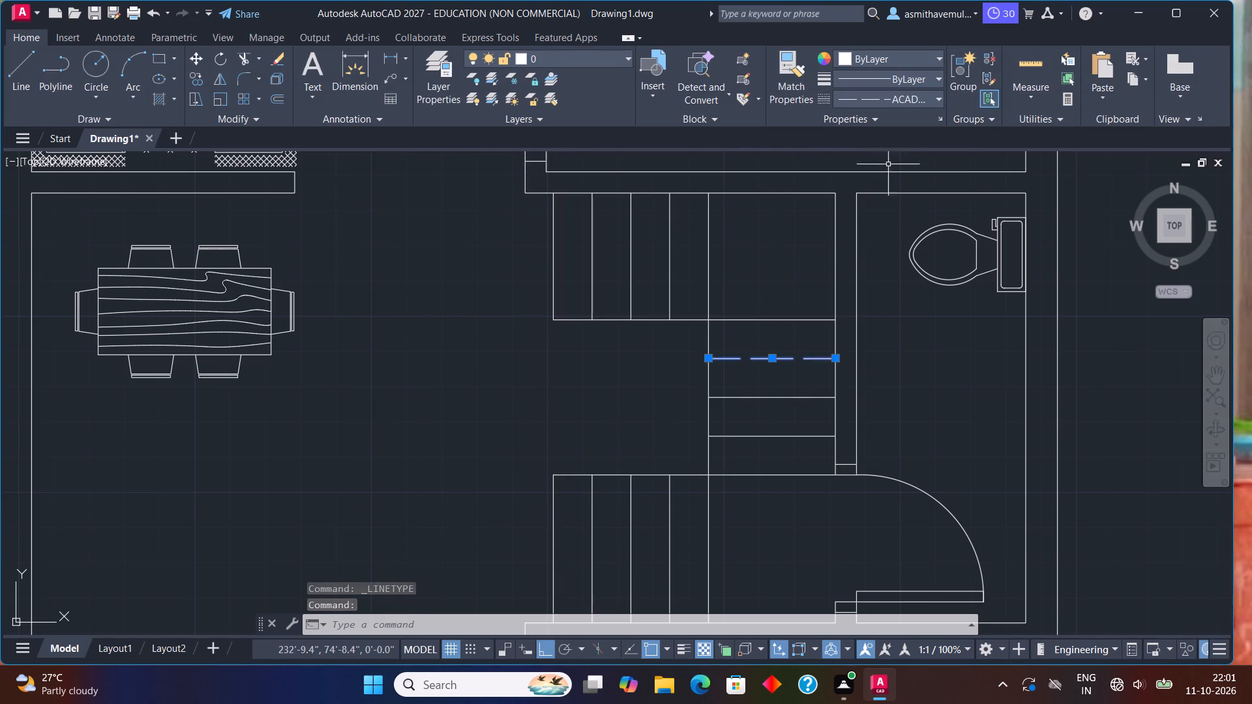
click(799, 398)
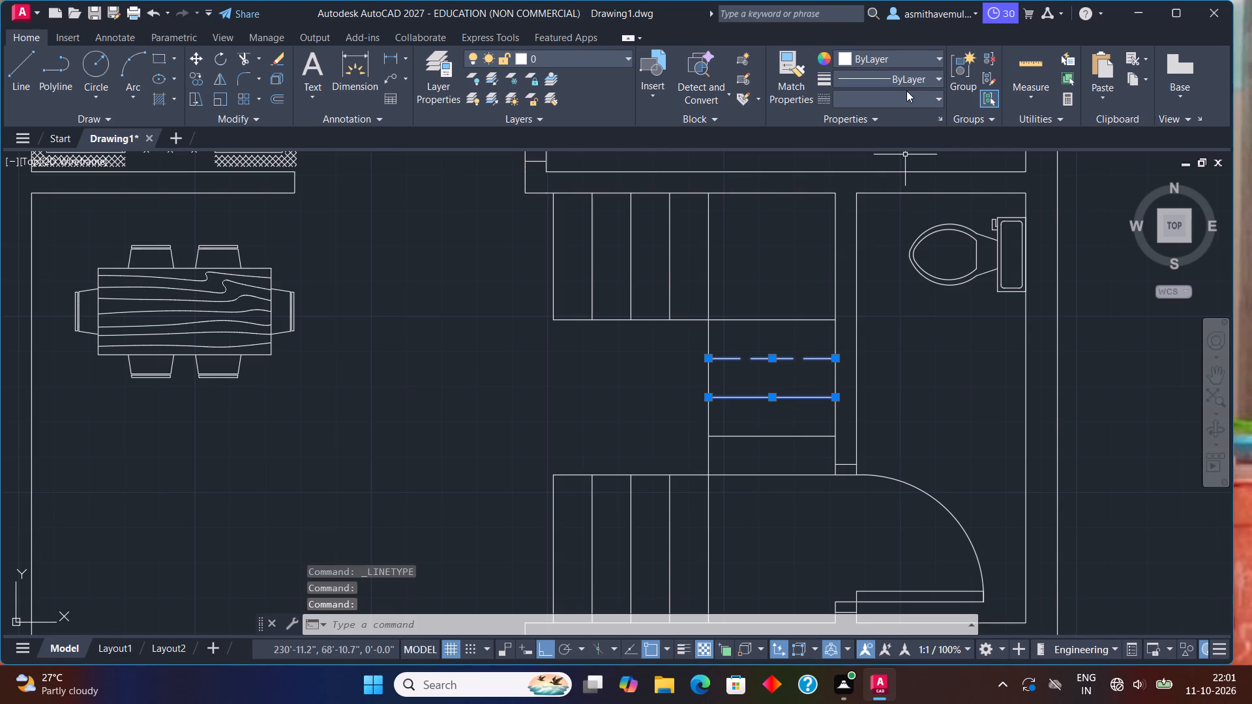
click(906, 91)
click(902, 154)
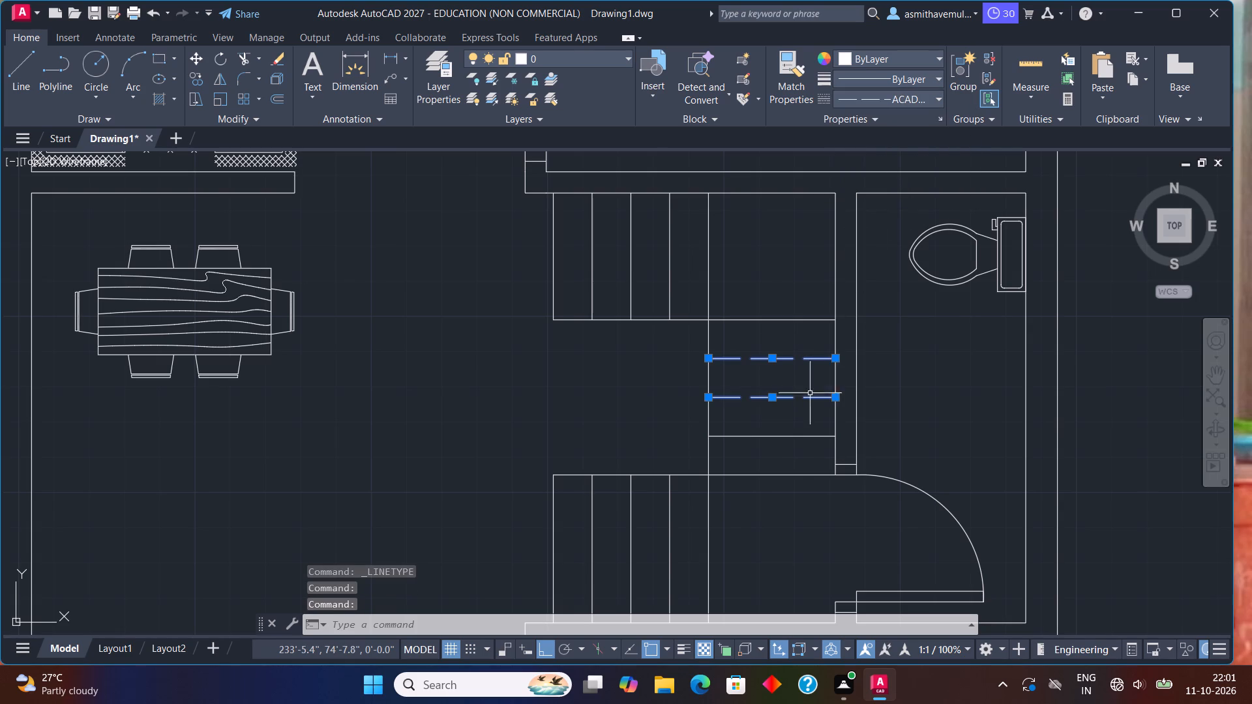
drag(786, 435, 786, 428)
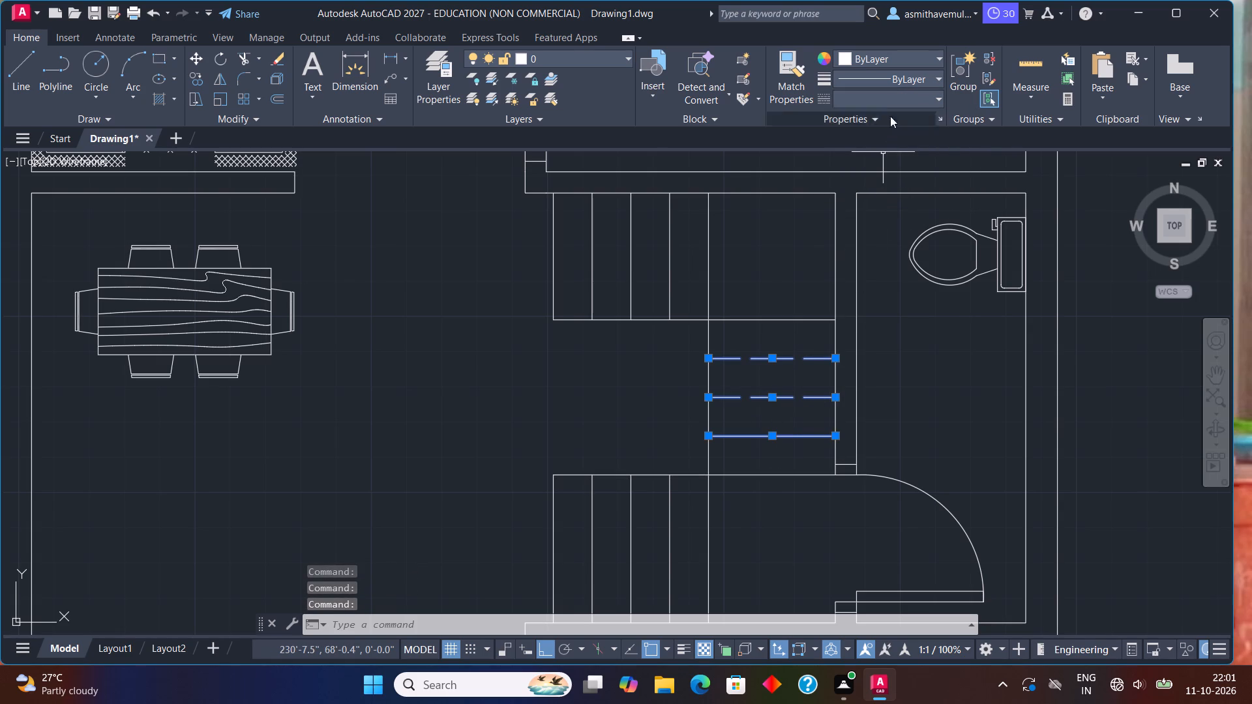
click(893, 96)
click(887, 153)
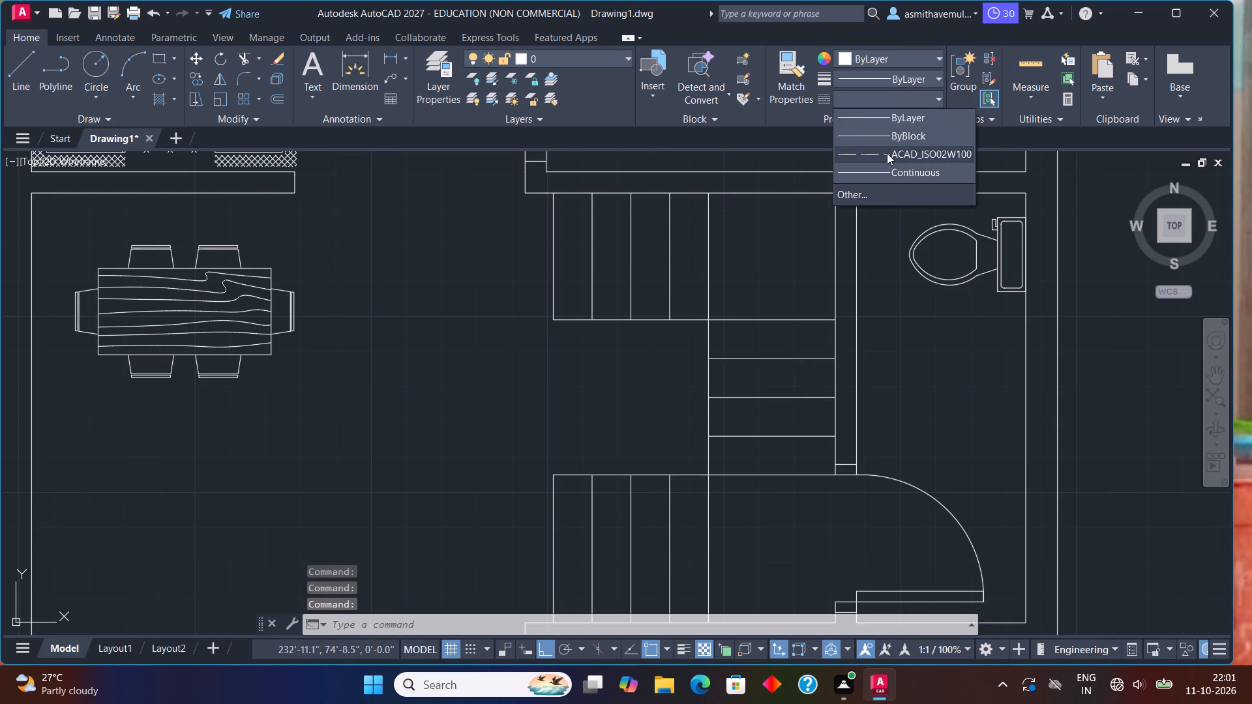
Trim away the solid horizontal line along the top of the lower flight, across to the bathroom wall.
scroll(813, 338, down, 1)
middle_drag(805, 430, 804, 397)
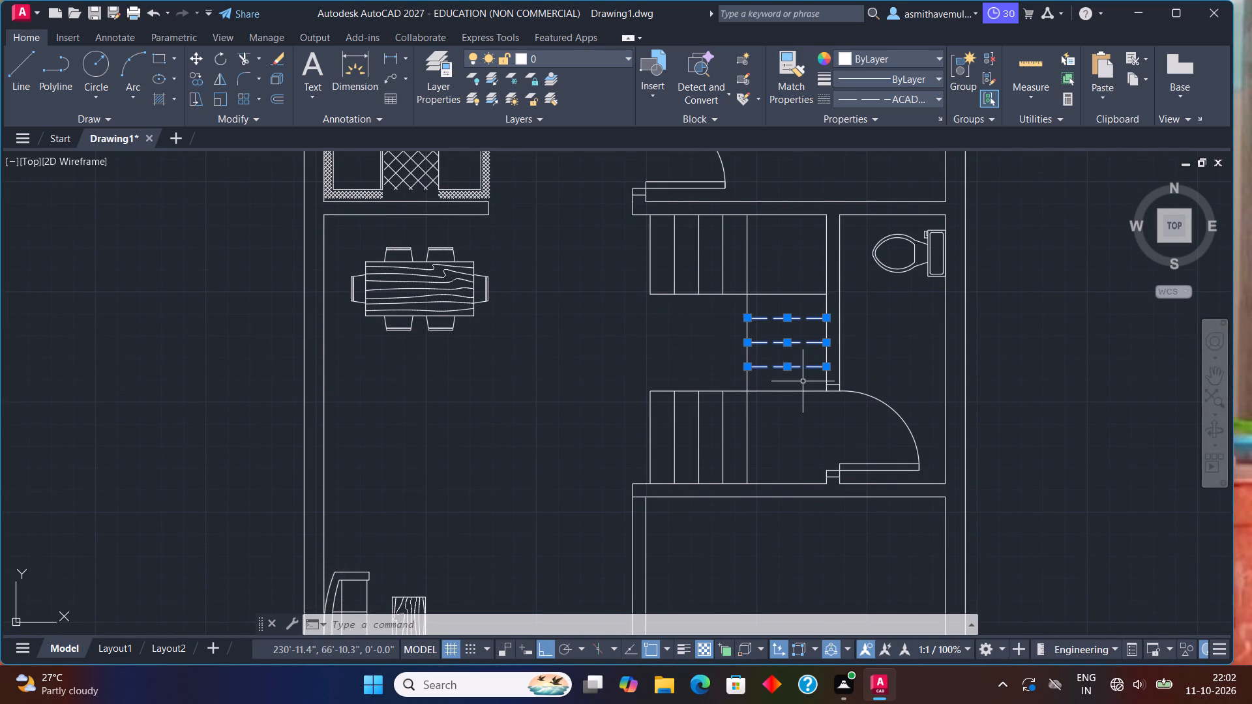
key(t)
key(r)
key(i)
key(m)
key(Return)
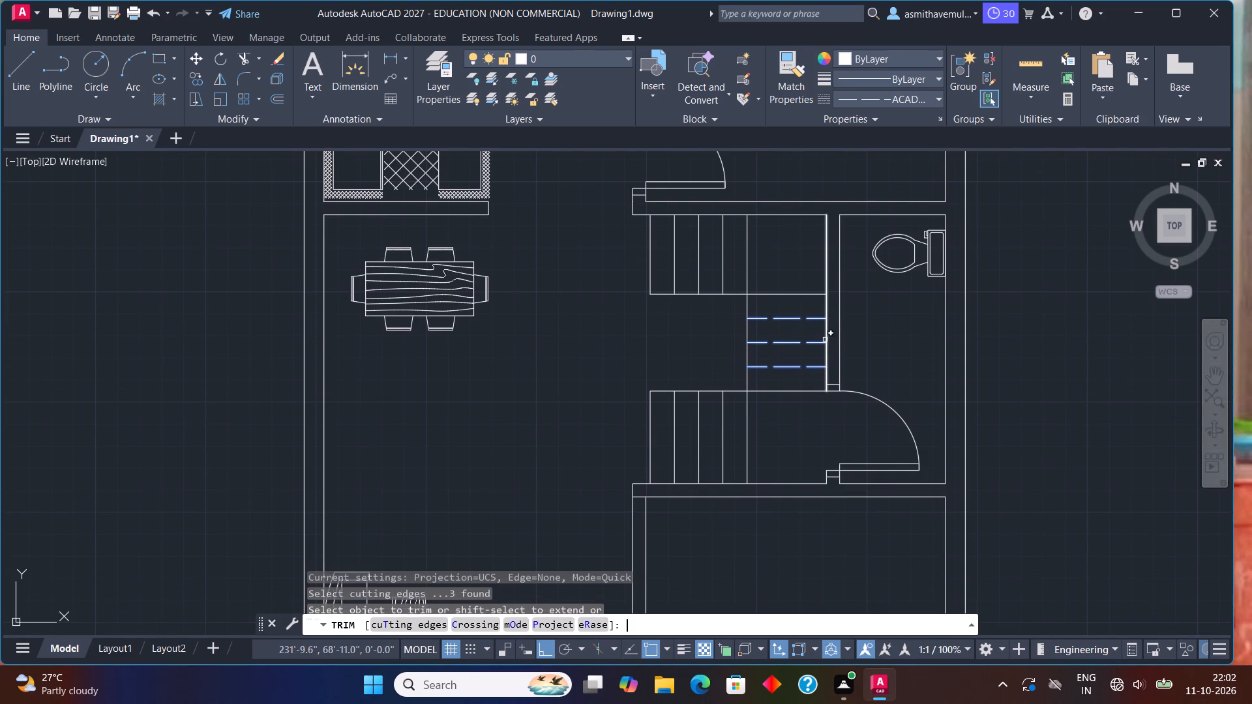
drag(816, 375, 812, 400)
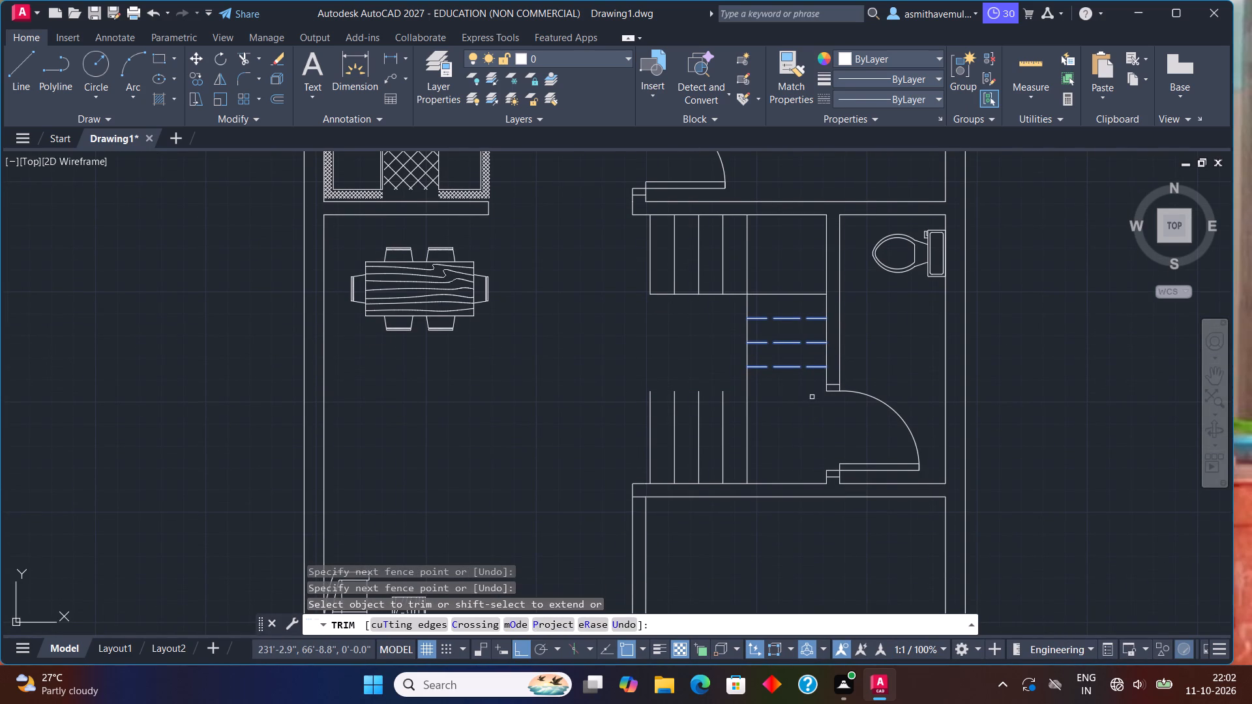
key(Escape)
Offset the lowest dashed tread line 11" downward to the top of the lower flight.
scroll(798, 383, up, 1)
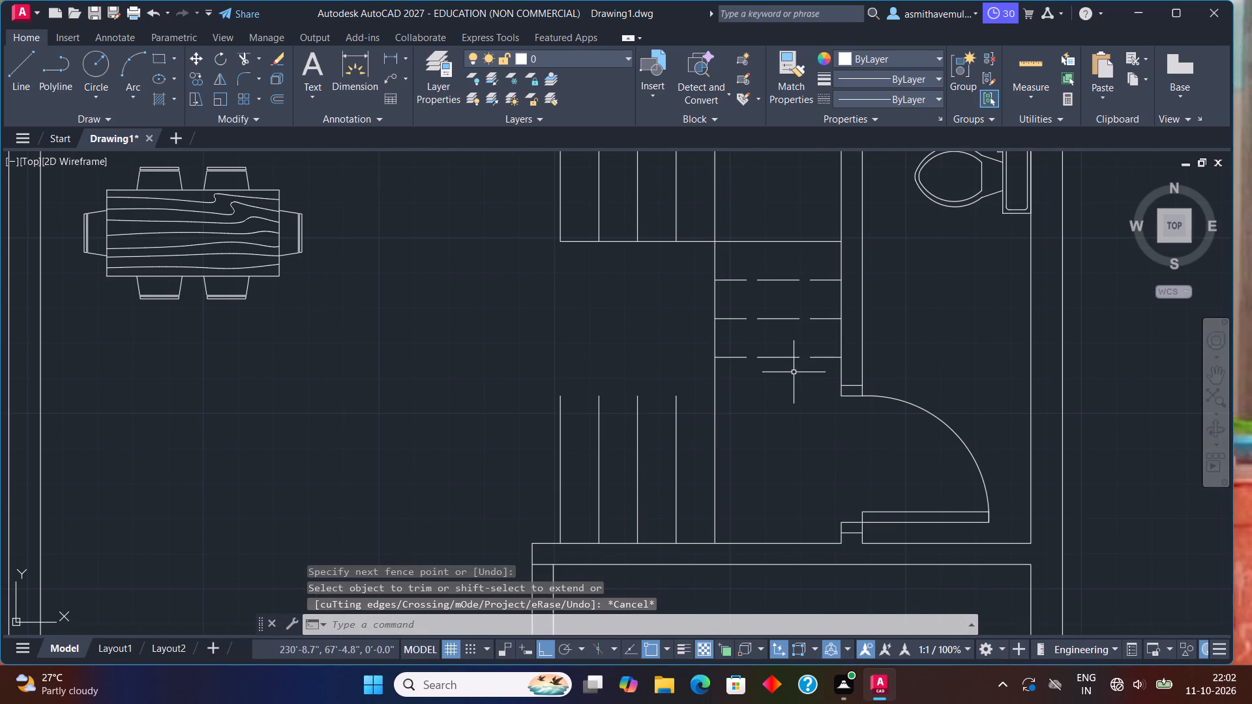
key(o)
key(Return)
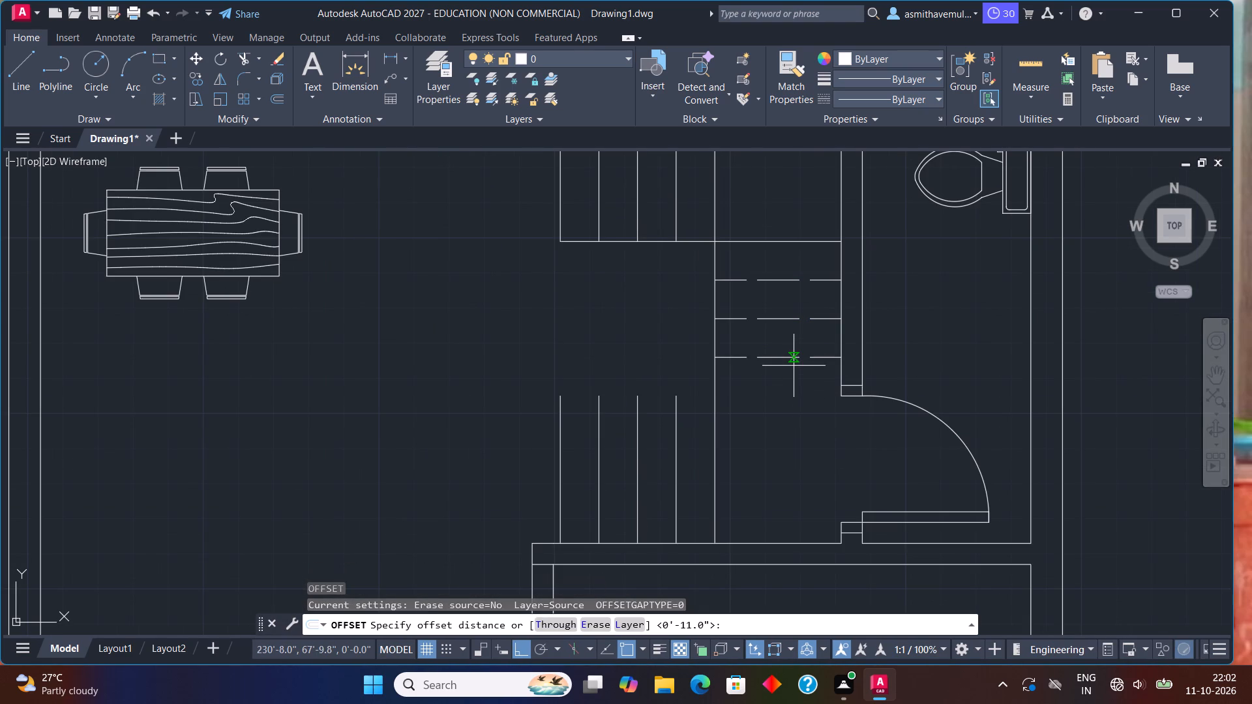
text(11)
key(shift+quotedbl)
key(Return)
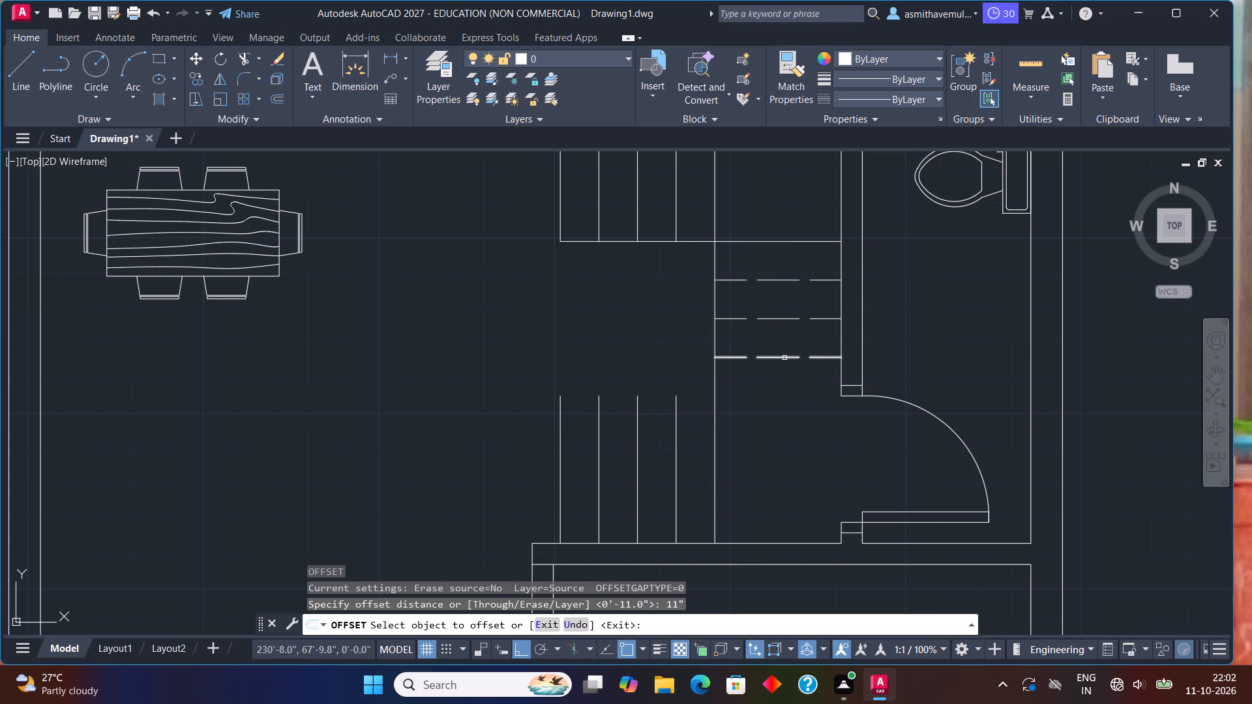
click(784, 358)
click(780, 380)
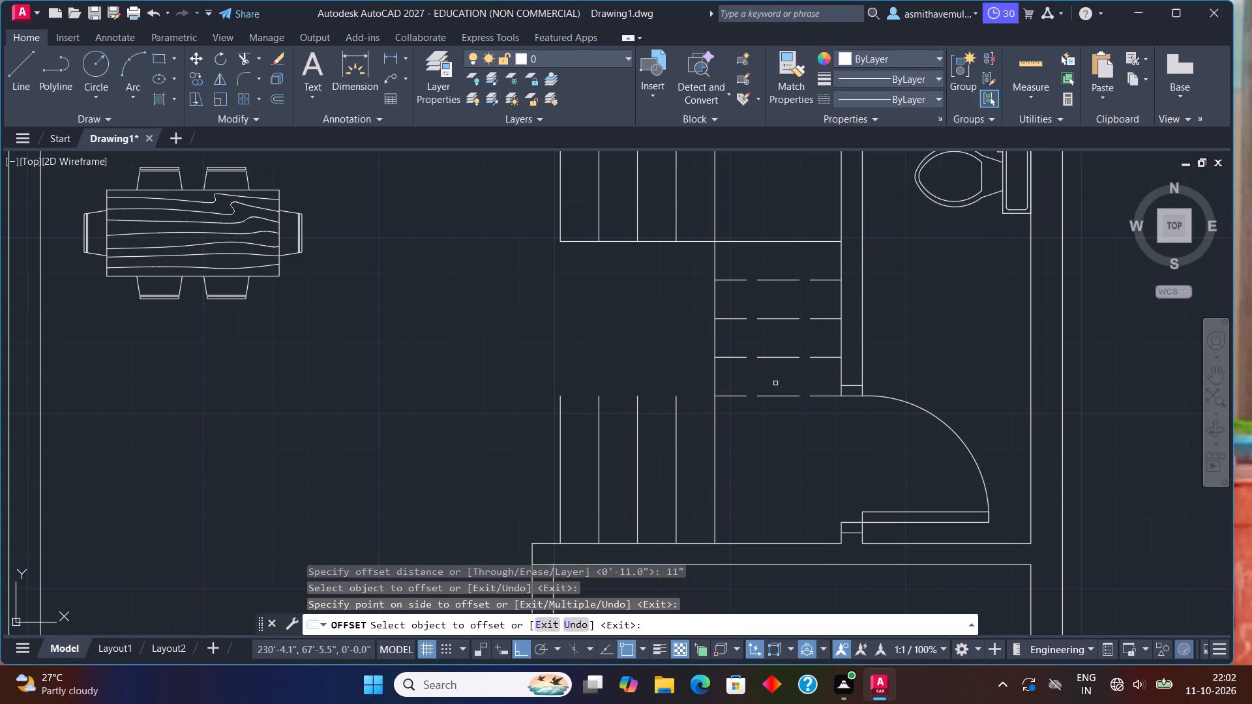
key(Escape)
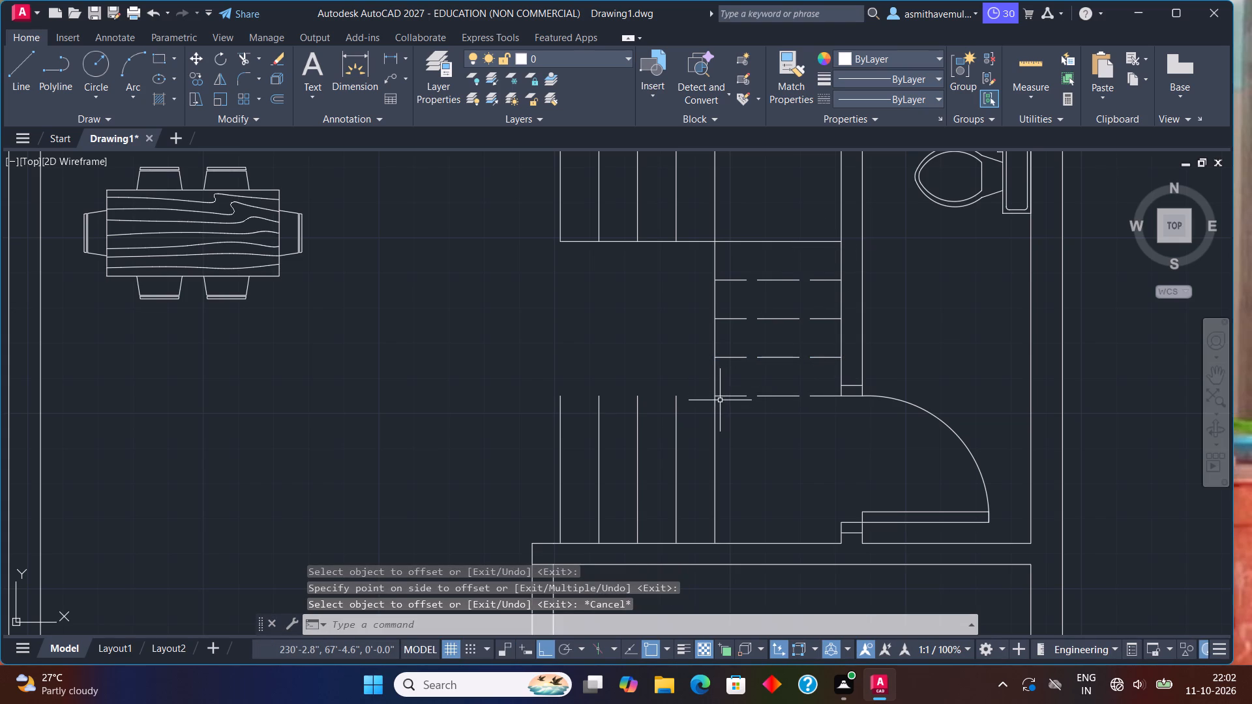
Draw a ByLayer line across the top of the lower flight, from the lowest dashed tread line to the outermost vertical tread.
key(l)
key(Return)
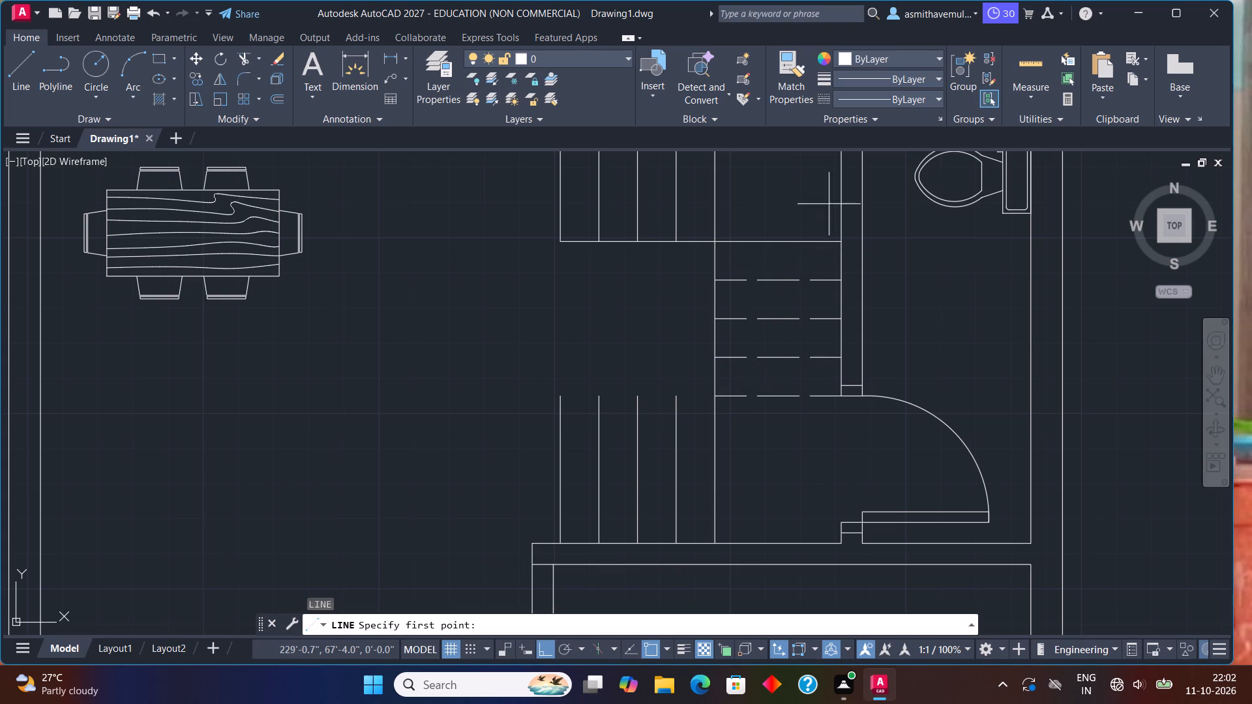
click(889, 98)
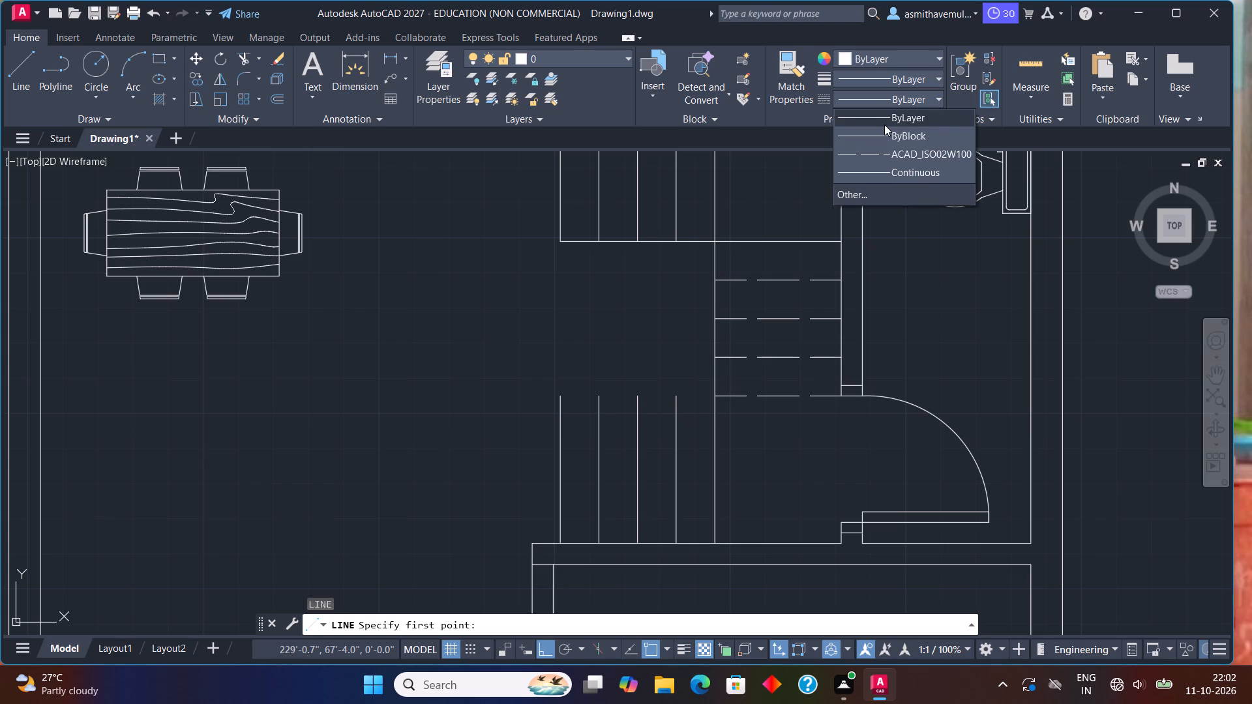
click(887, 121)
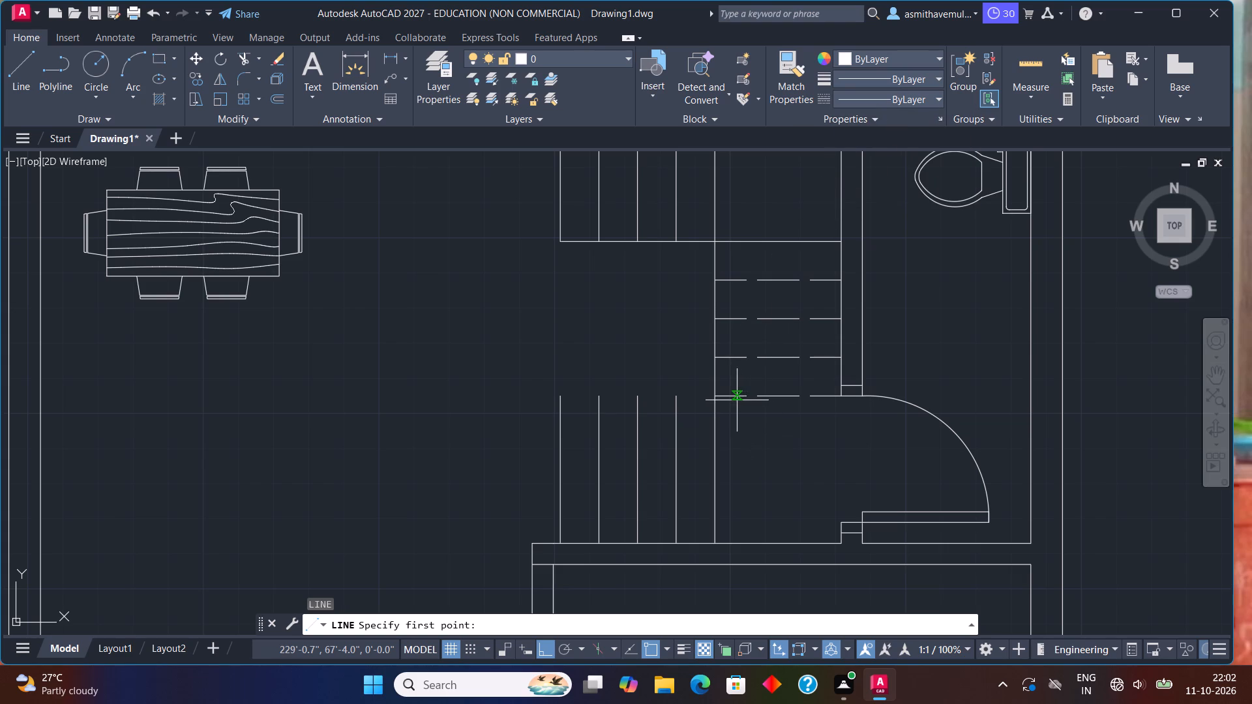
click(721, 397)
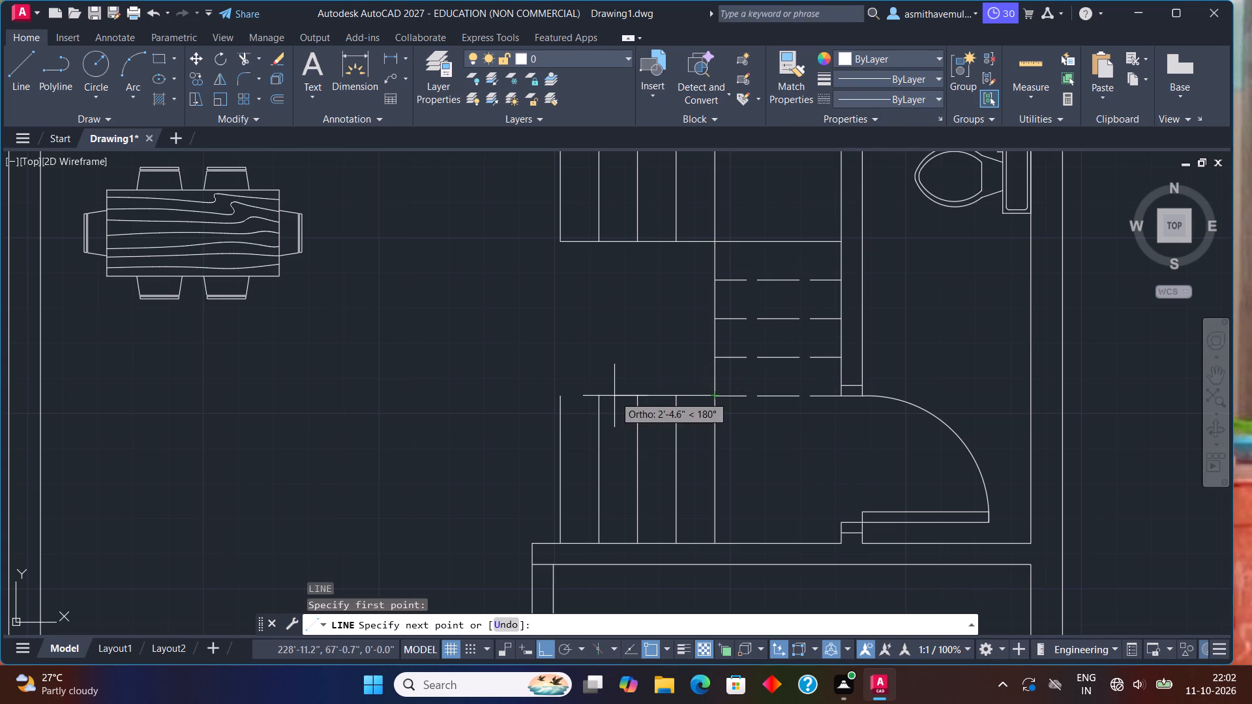
click(563, 396)
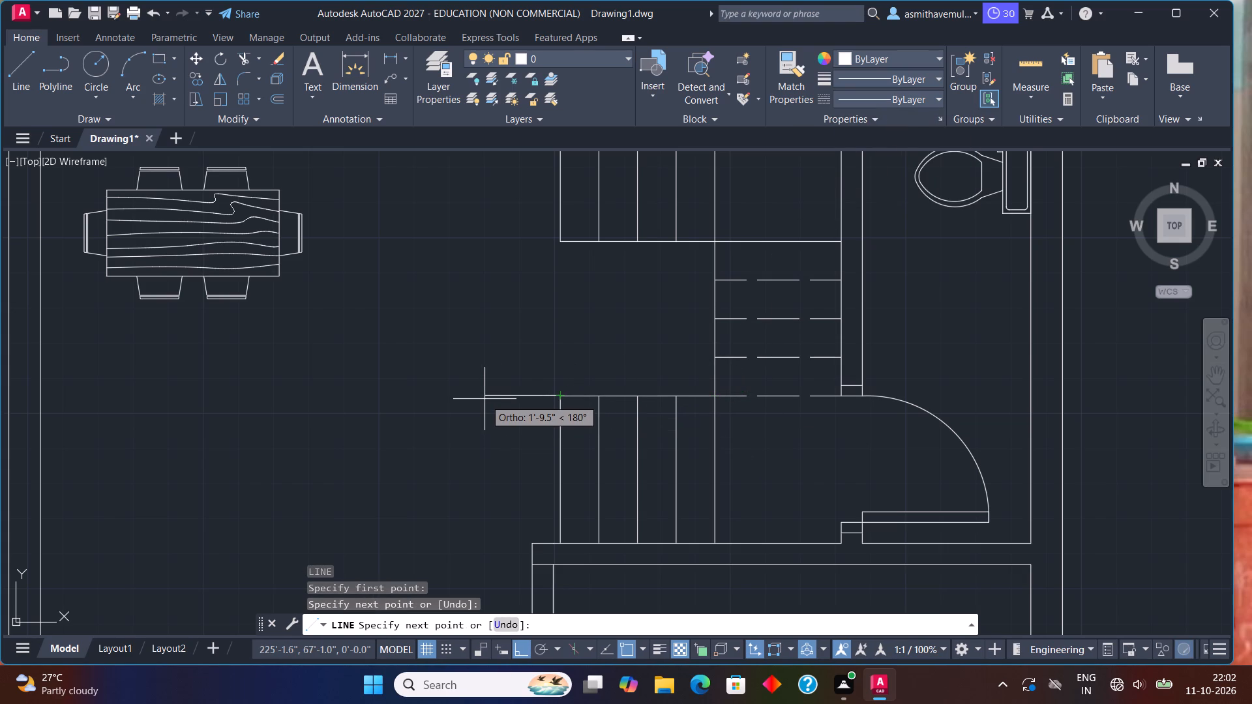
key(Escape)
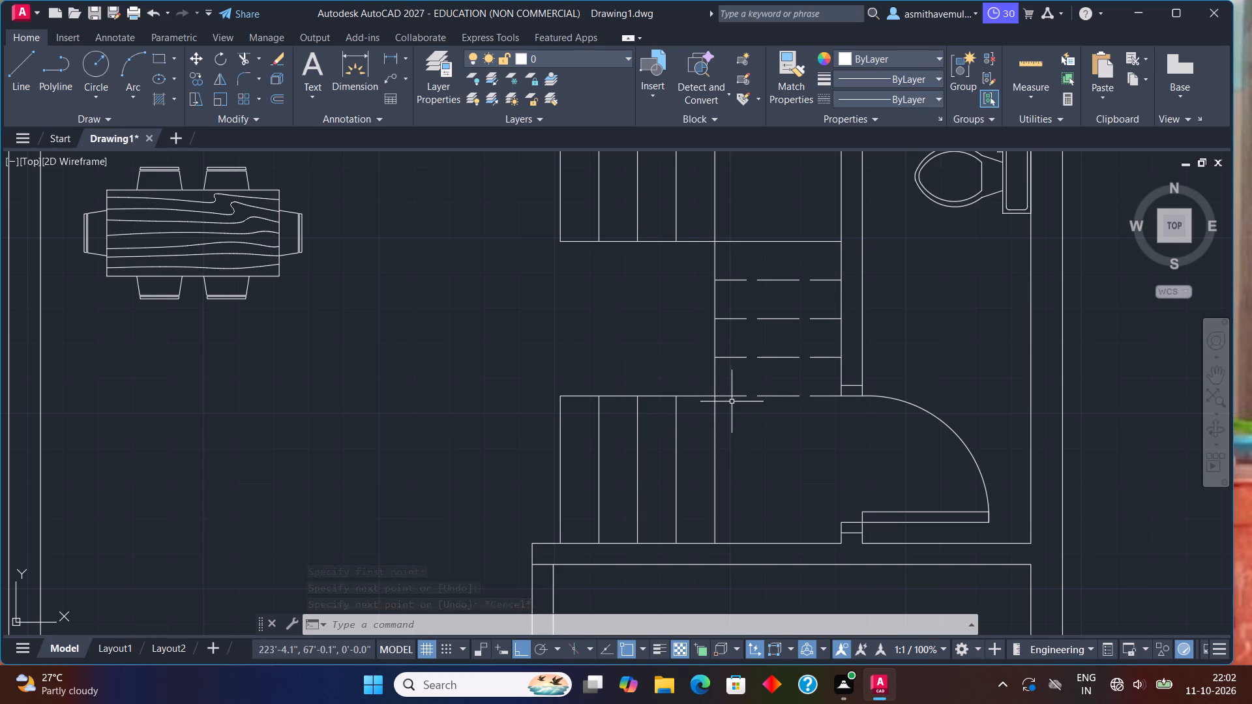
Trim away the vertical line between the lowest dashed tread line and the wall below the lower flight.
key(t)
key(r)
key(i)
key(m)
key(Return)
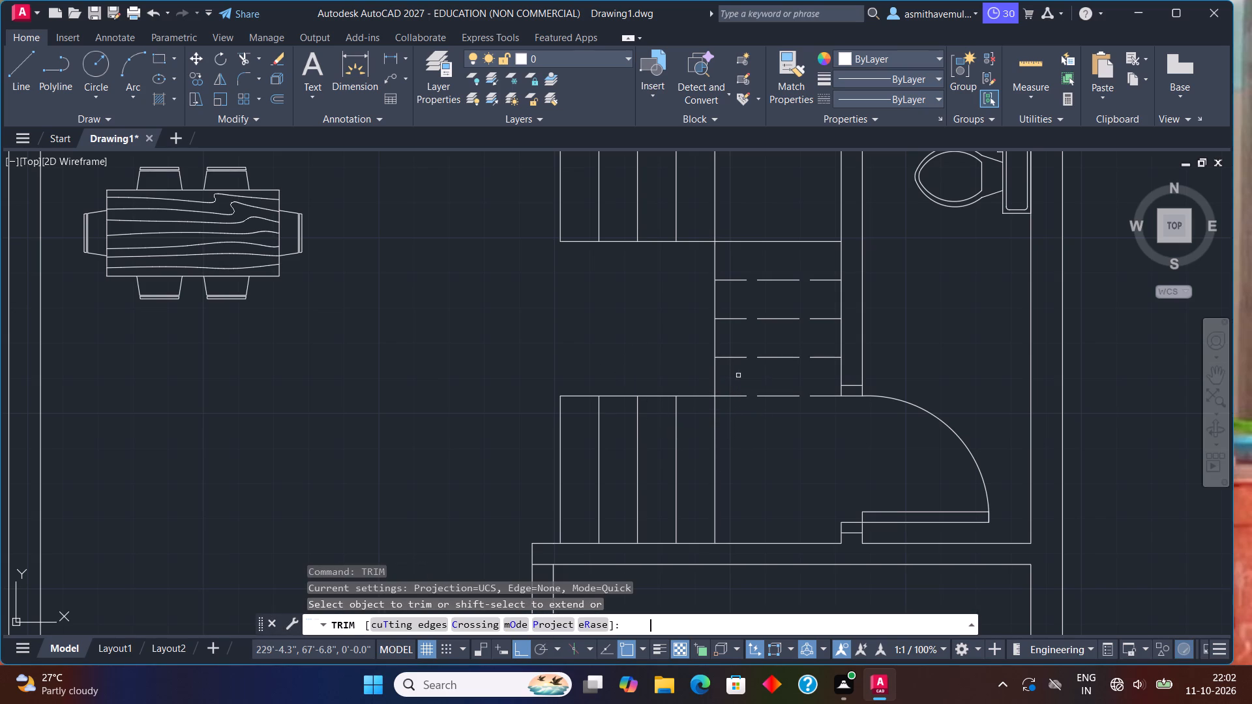
drag(728, 419, 706, 458)
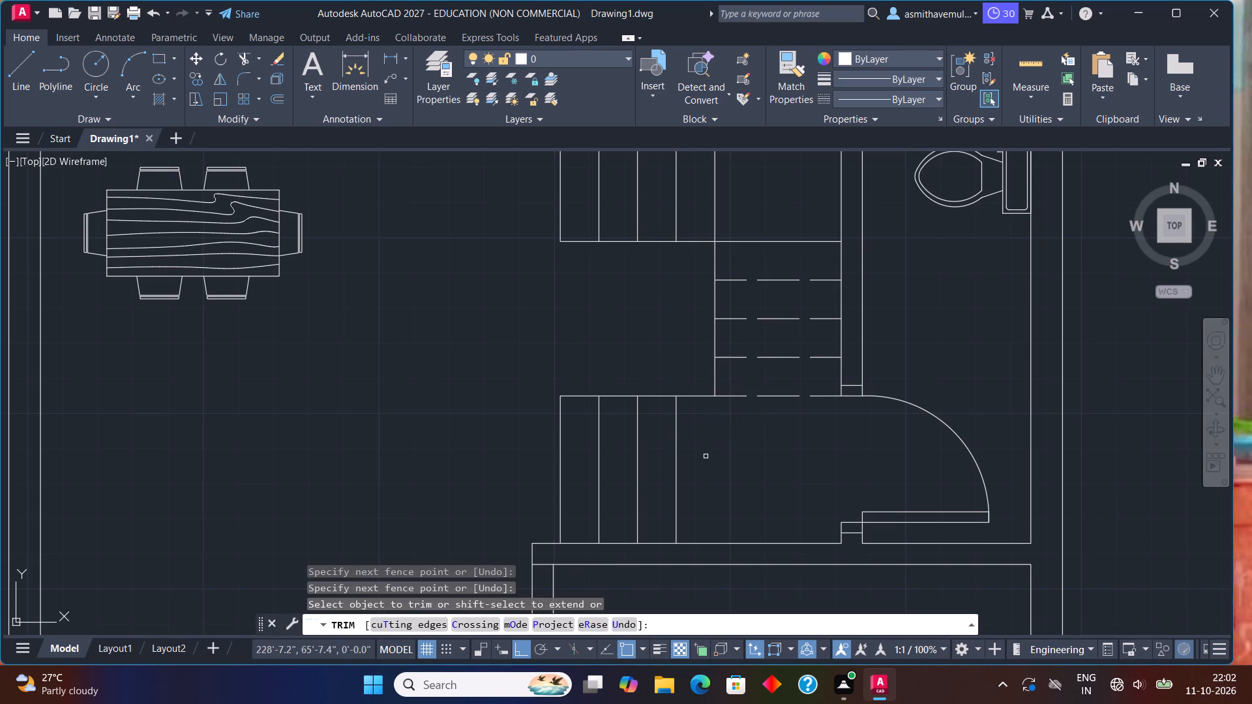
key(Escape)
Draw a separate vertical line from the inner end of the lowest dashed tread line down to the wall.
key(l)
key(Return)
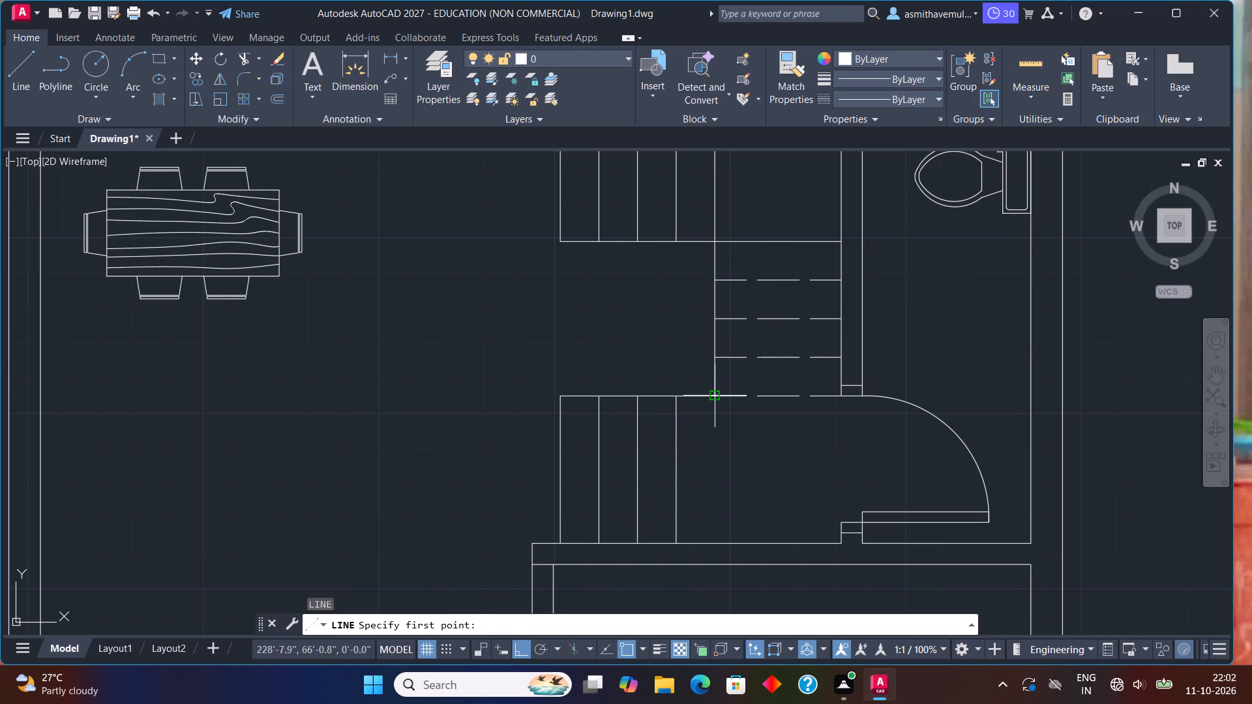
click(719, 394)
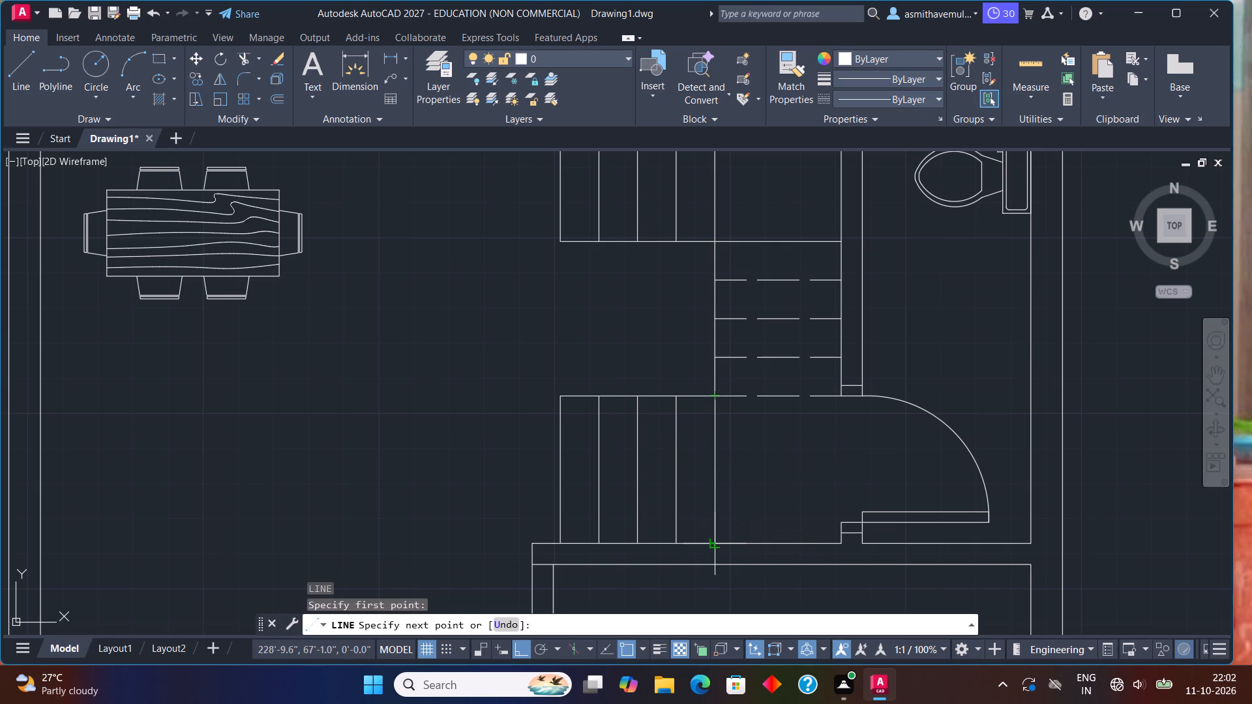
click(713, 544)
key(Escape)
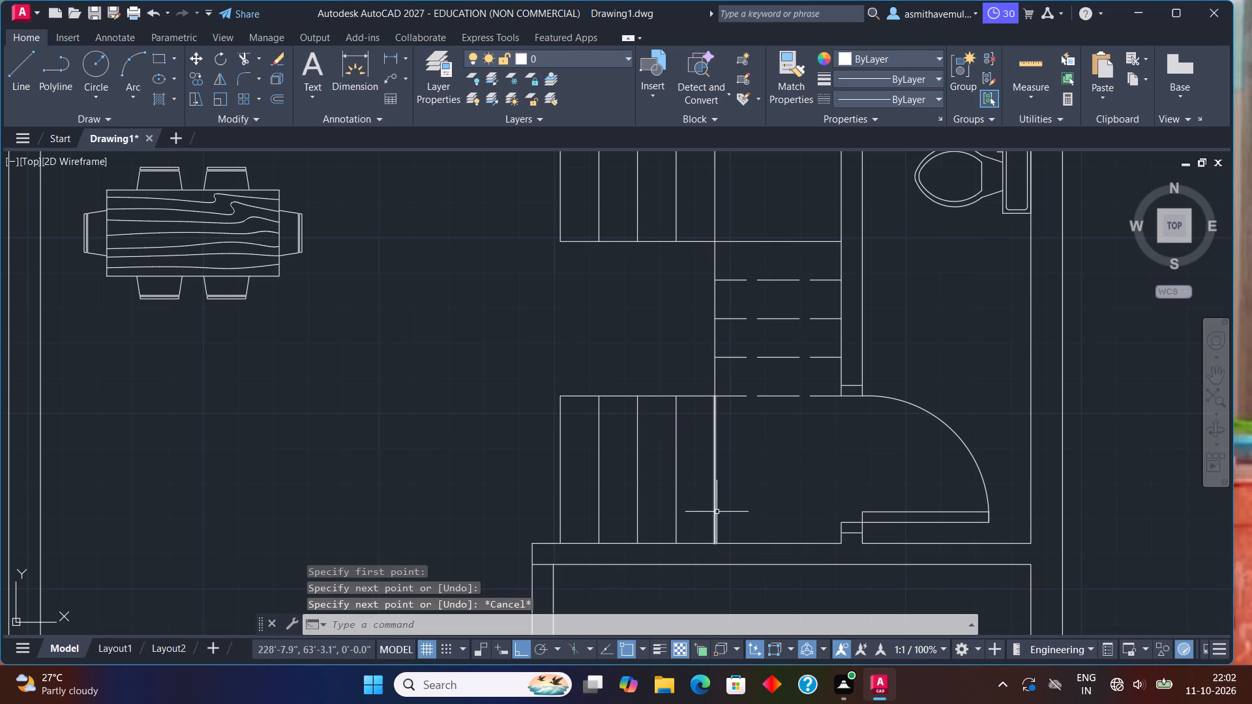
Apply the ACAD_ISO02W100 linetype to the three vertical tread lines of the lower flight nearest the bathroom door.
click(717, 509)
click(895, 97)
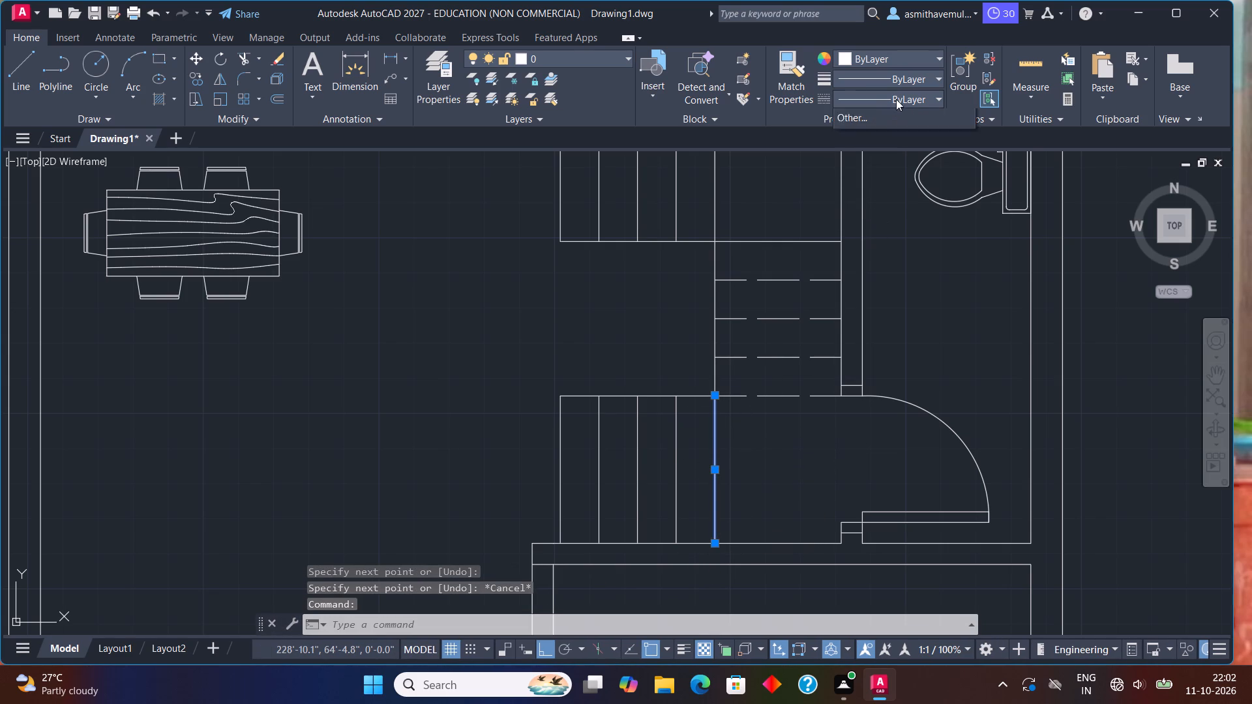
click(887, 151)
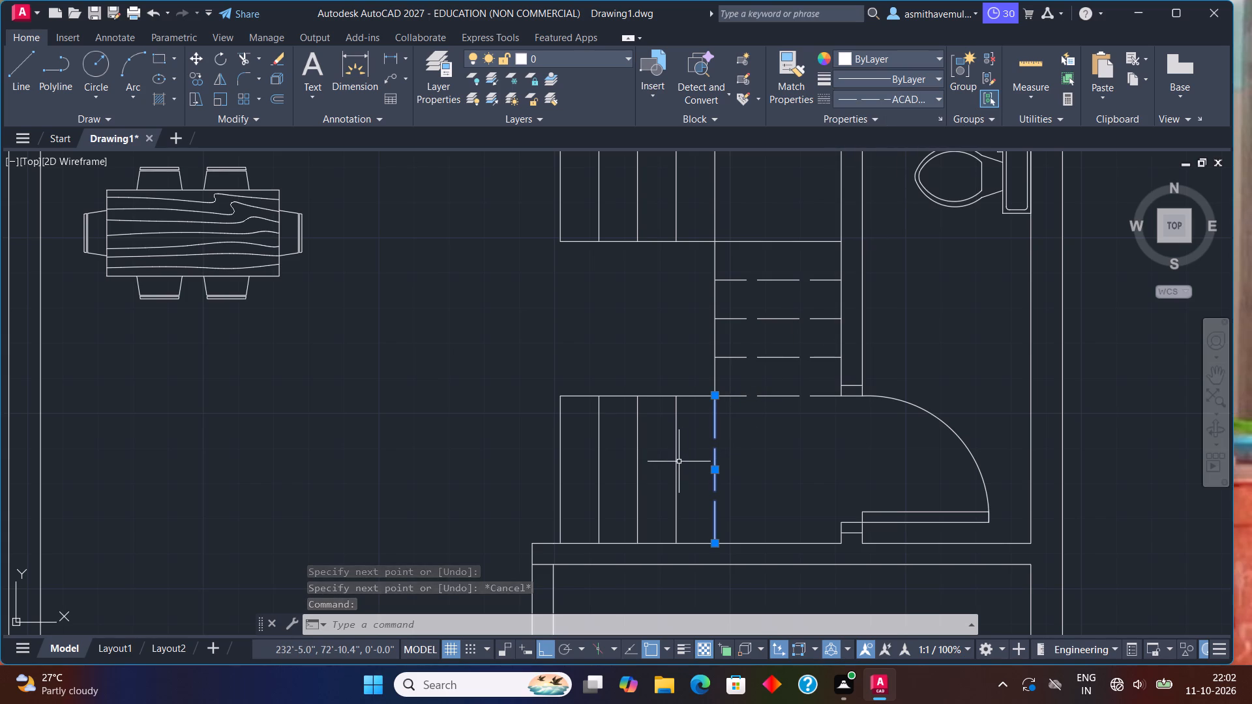
click(678, 463)
click(892, 97)
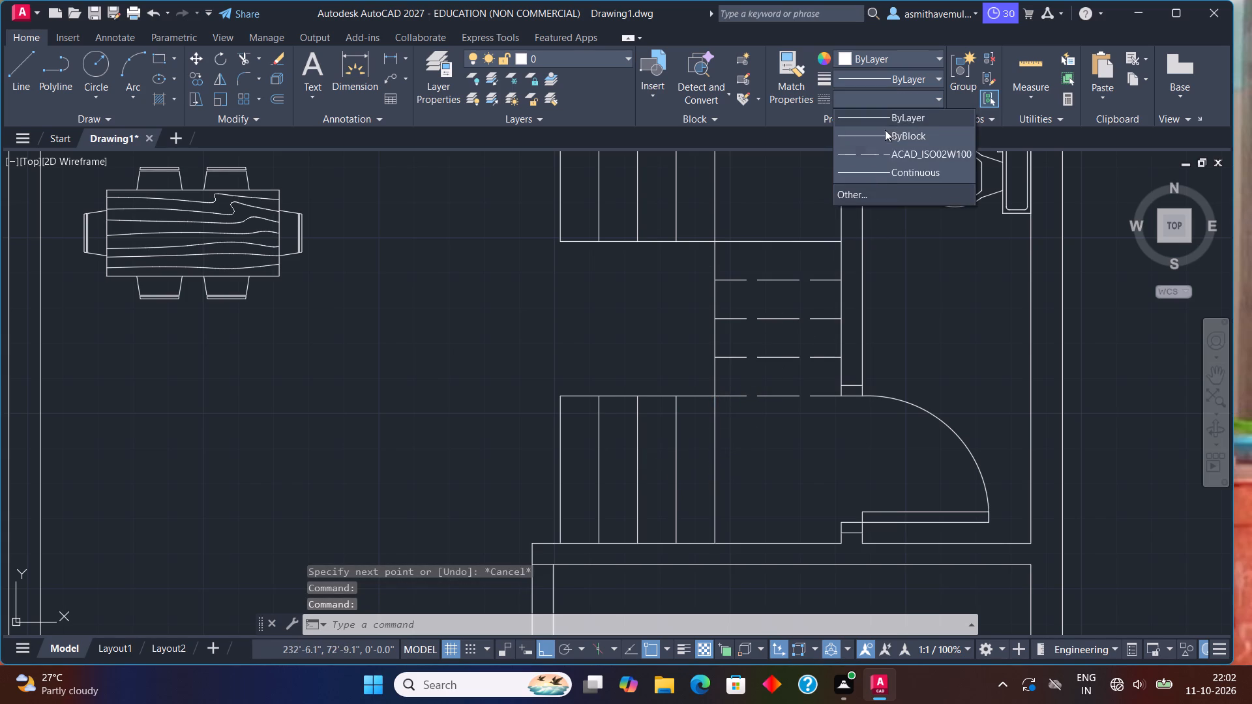
click(880, 155)
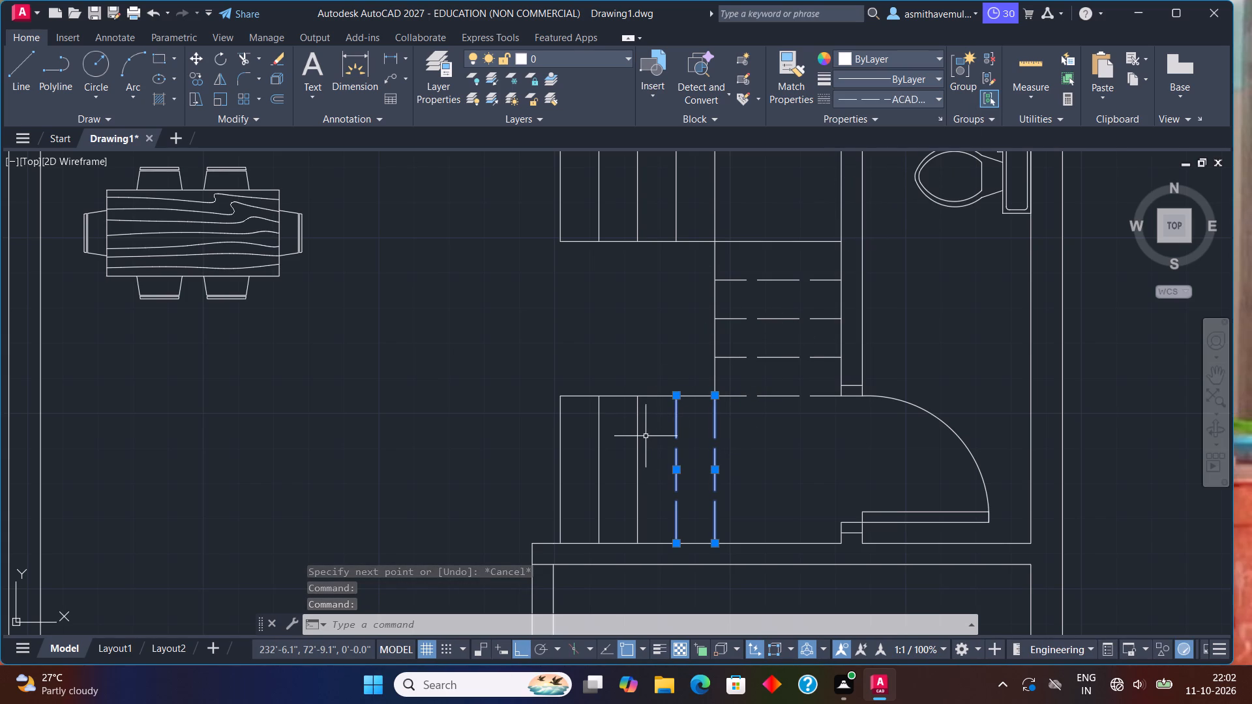
drag(634, 448, 634, 441)
click(639, 438)
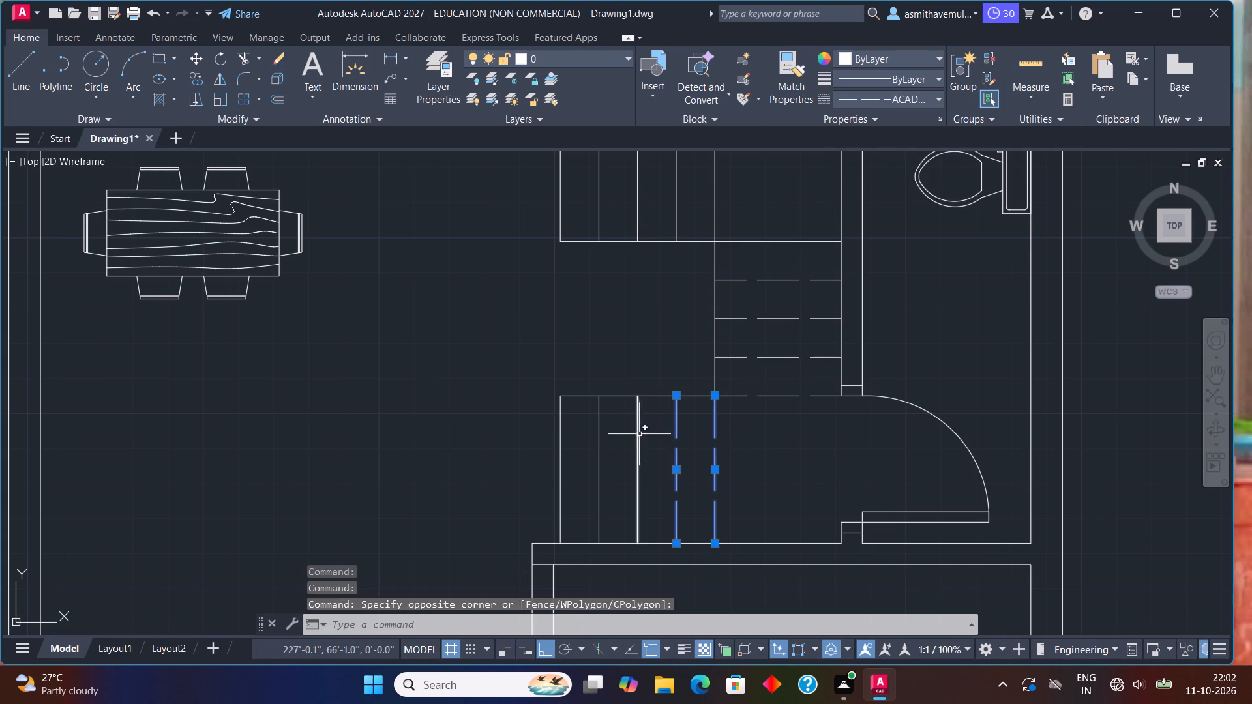
drag(646, 429, 628, 469)
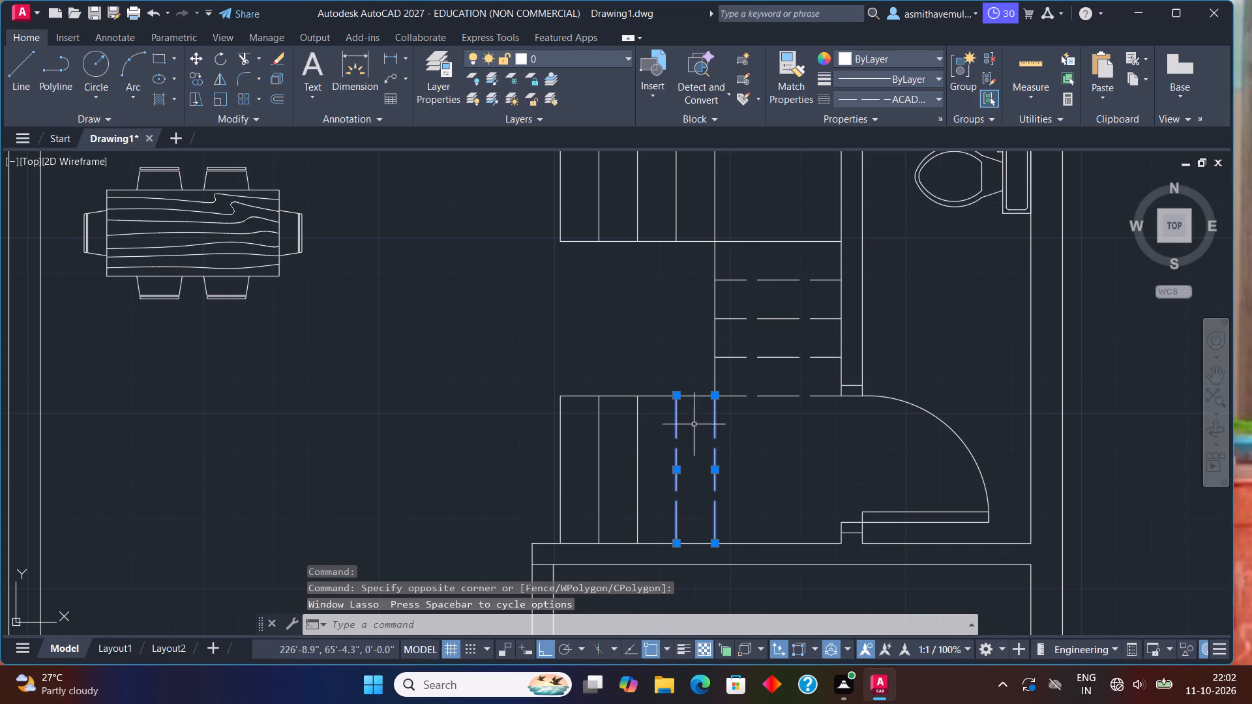
click(636, 476)
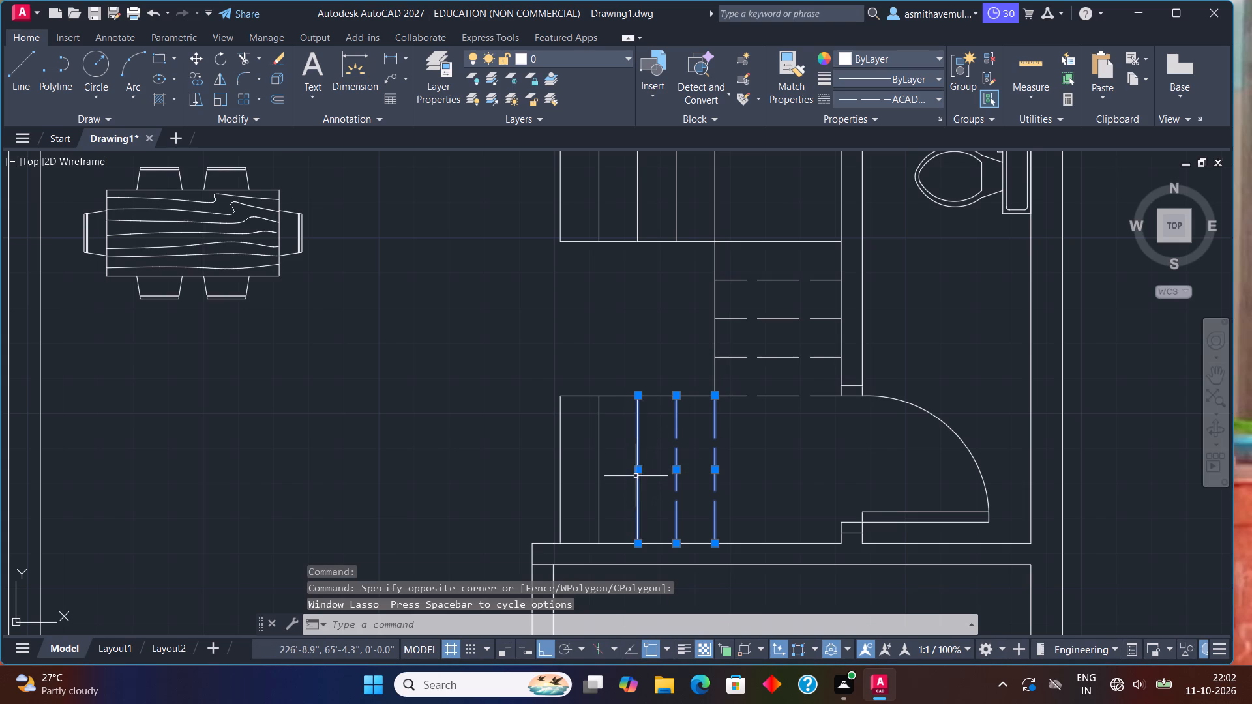
click(922, 92)
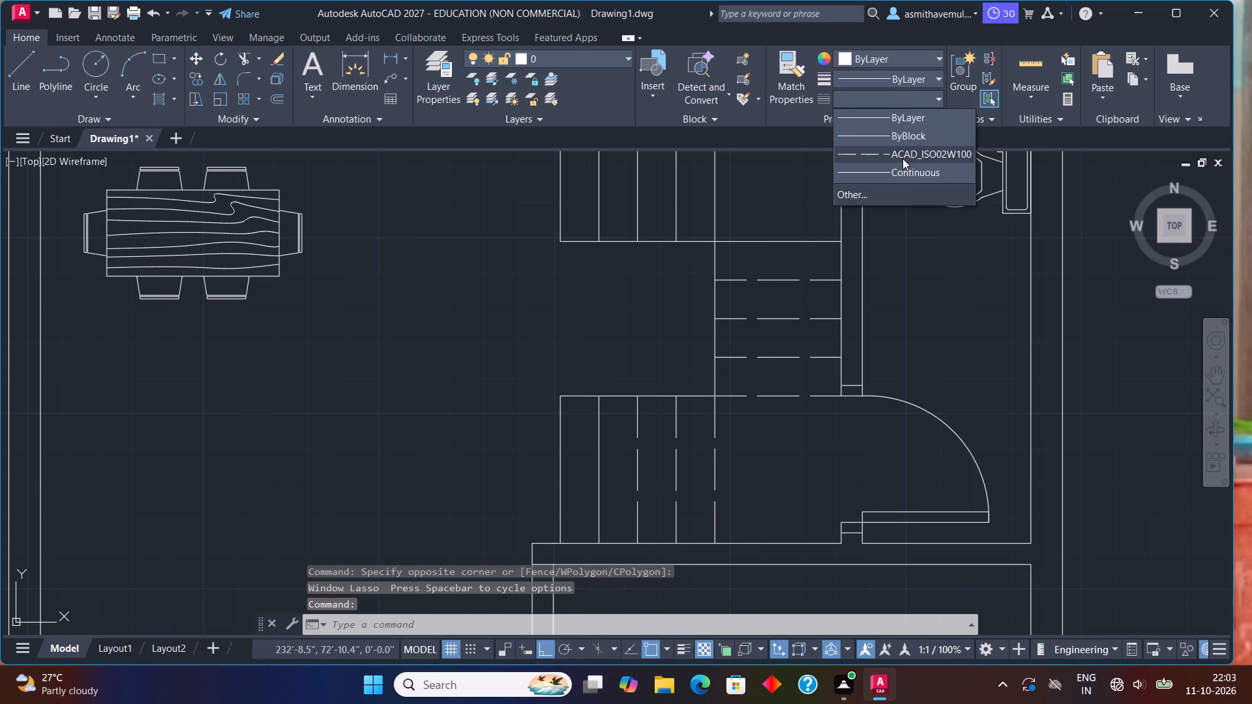
click(902, 158)
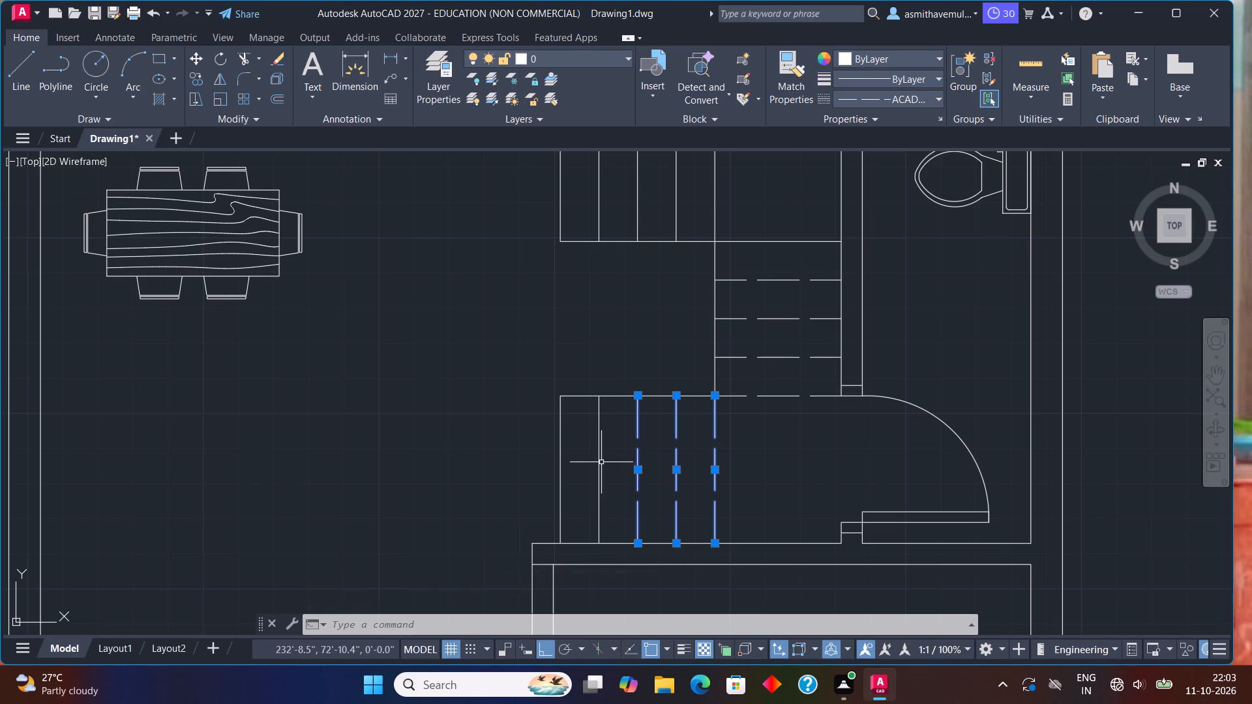
Apply the ACAD_ISO02W100 linetype to the two remaining vertical tread lines of the lower flight.
click(601, 458)
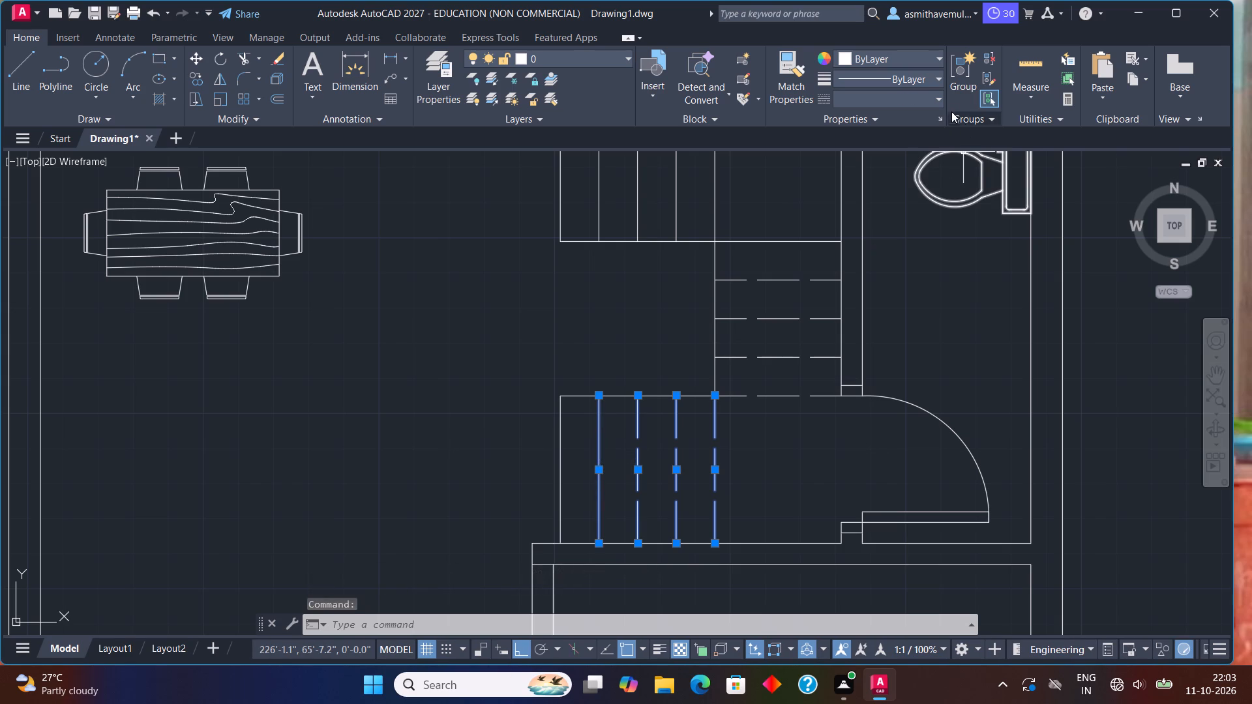
click(932, 100)
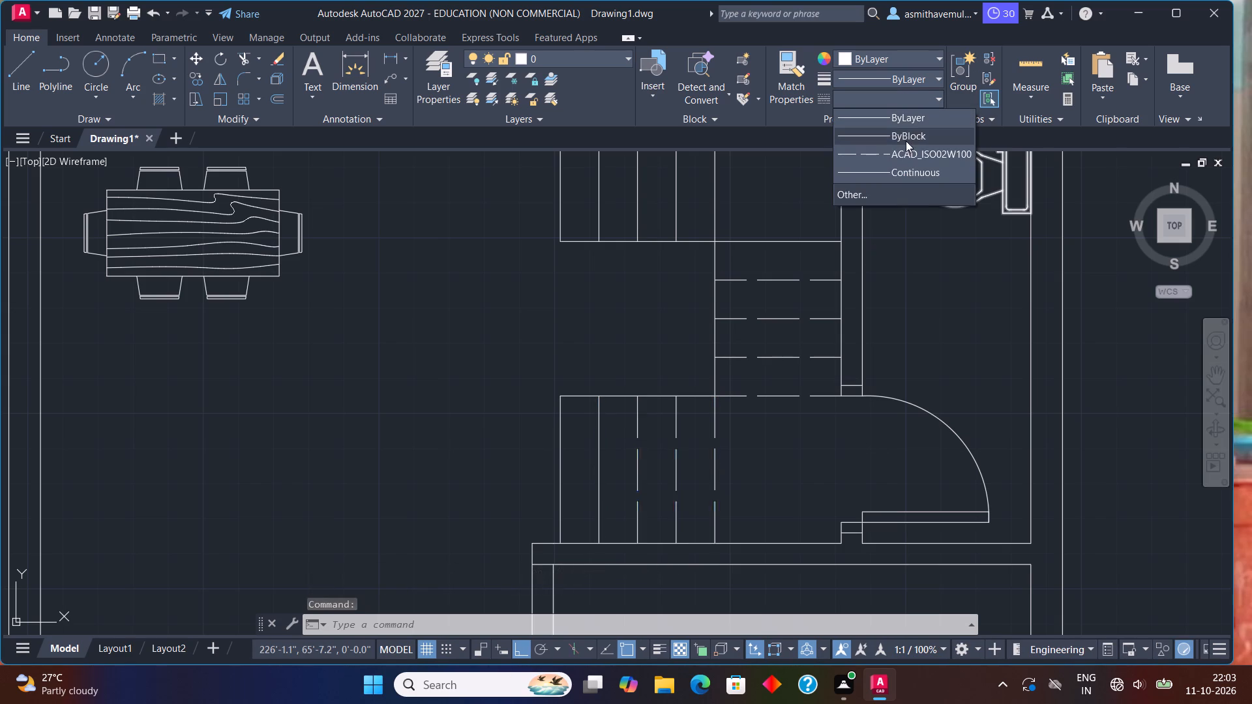
click(899, 154)
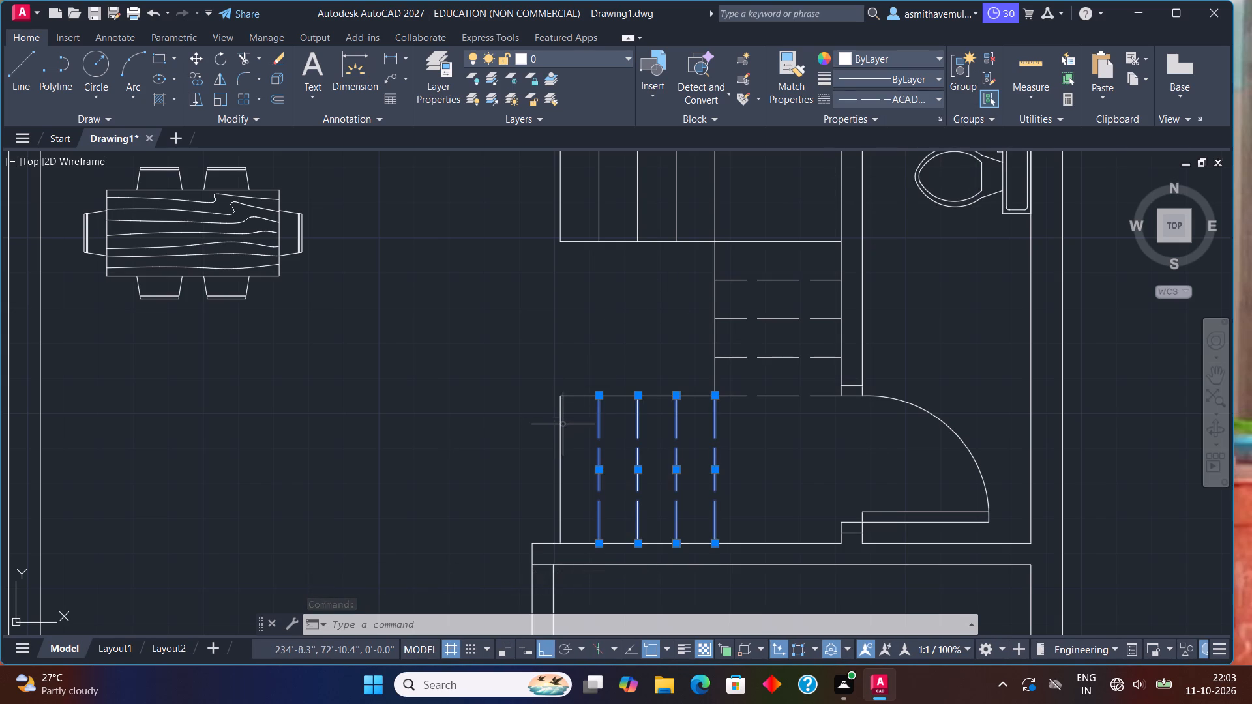
click(561, 428)
click(930, 98)
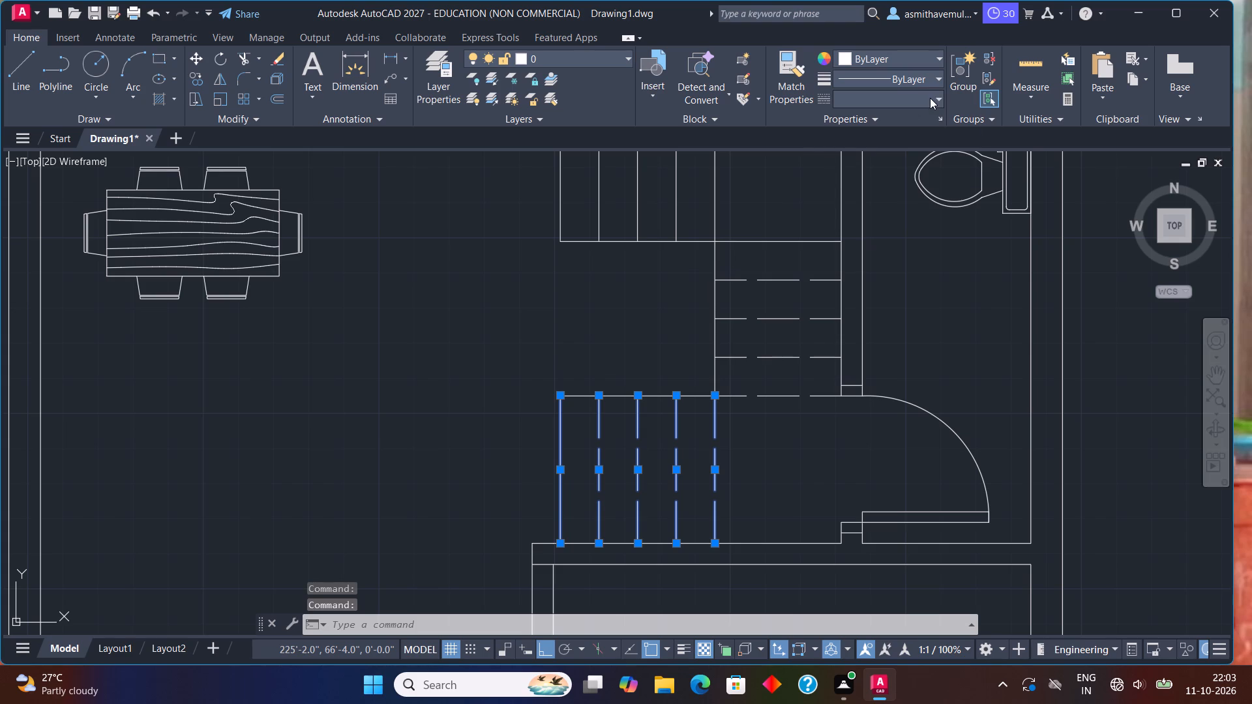
click(908, 157)
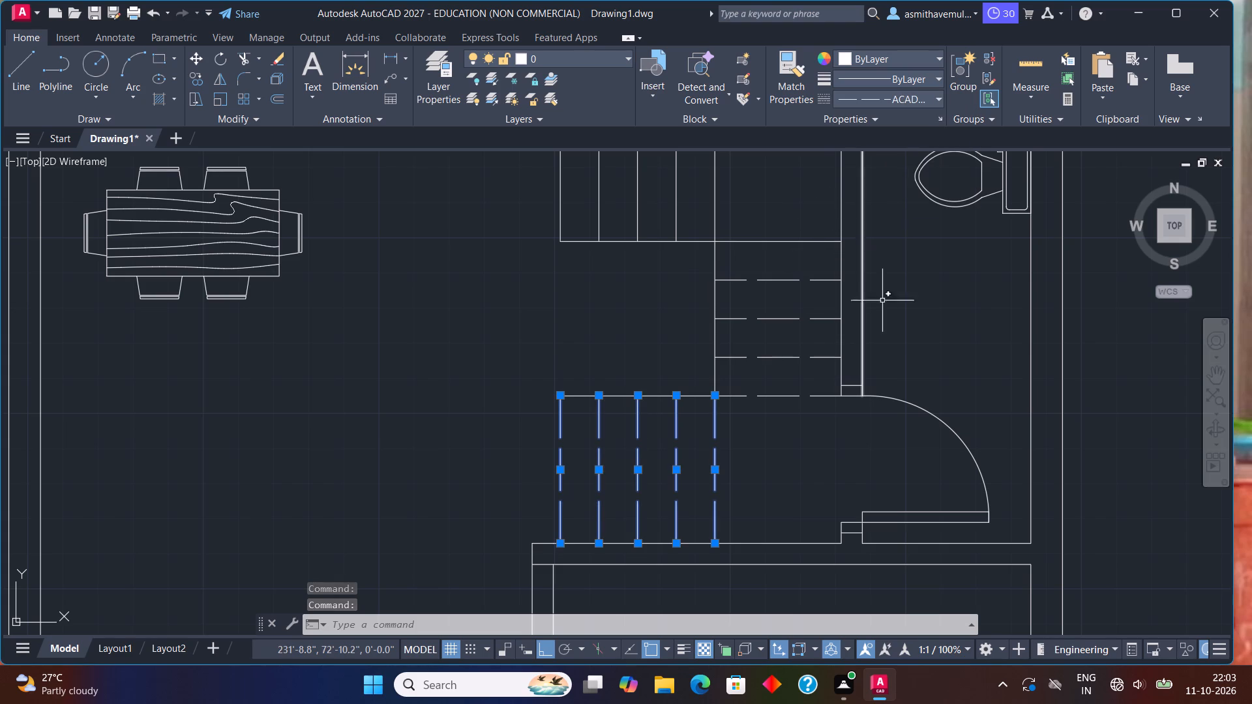
click(932, 264)
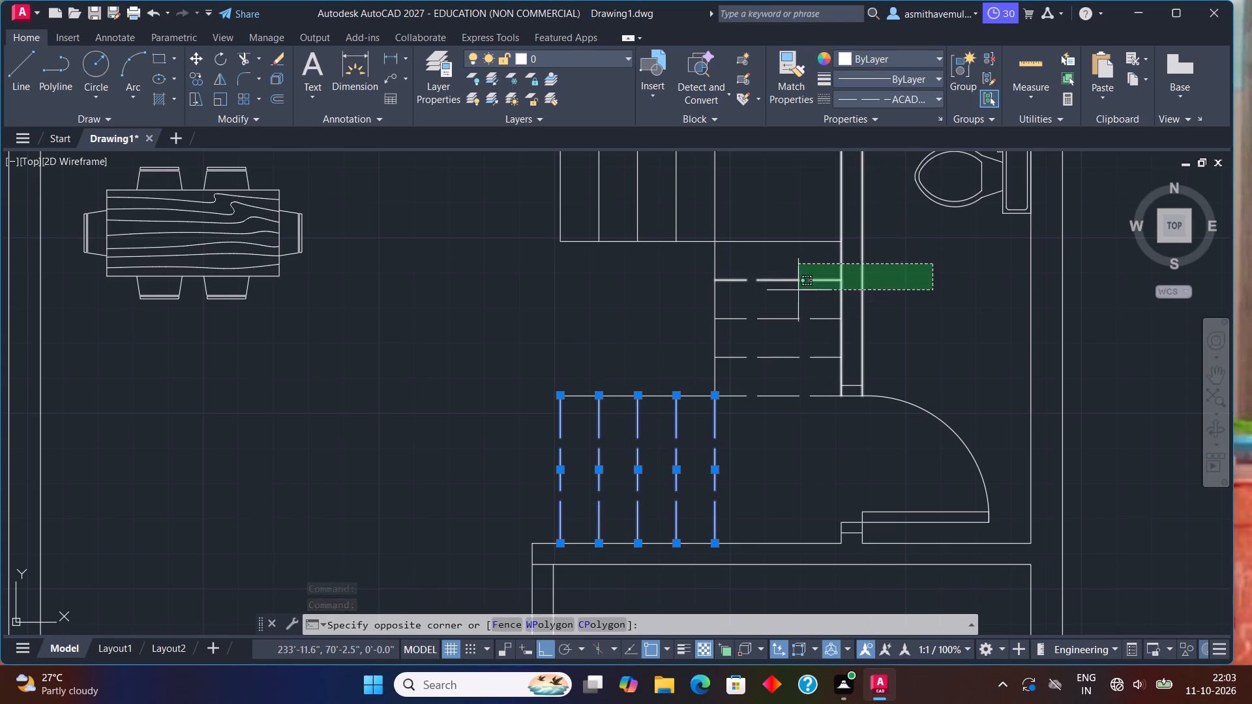
key(Escape)
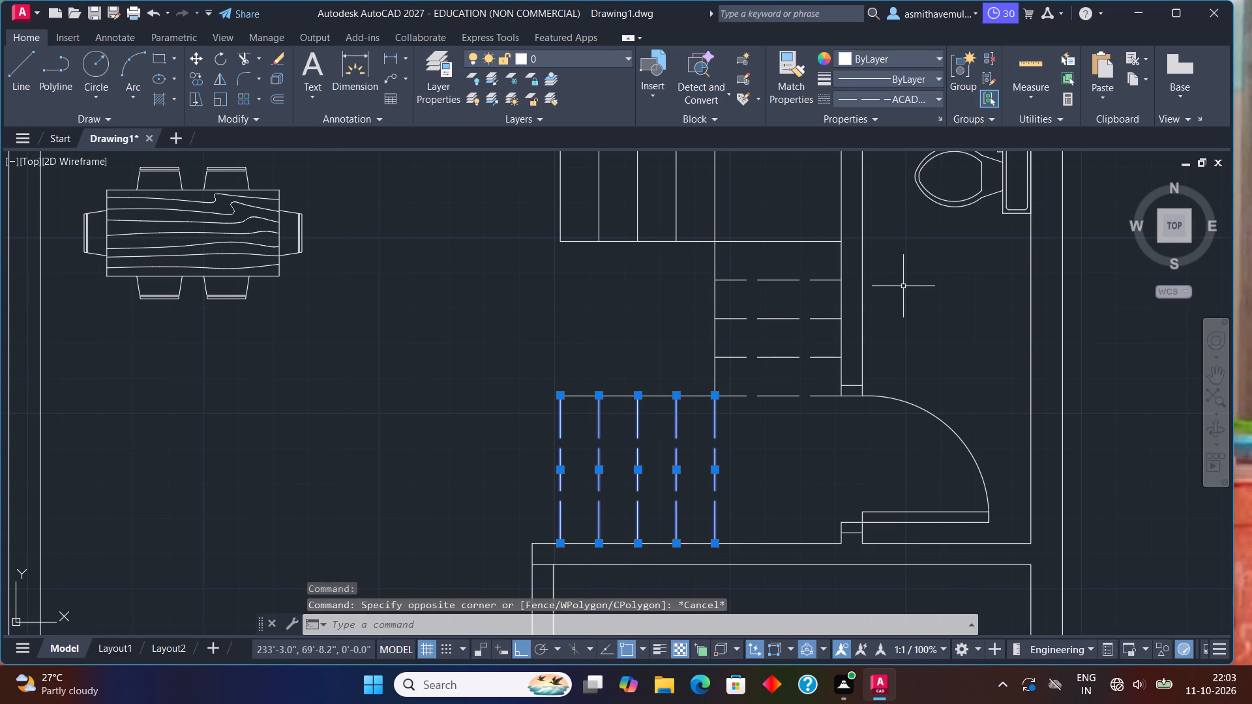
key(Escape)
key(Escape)
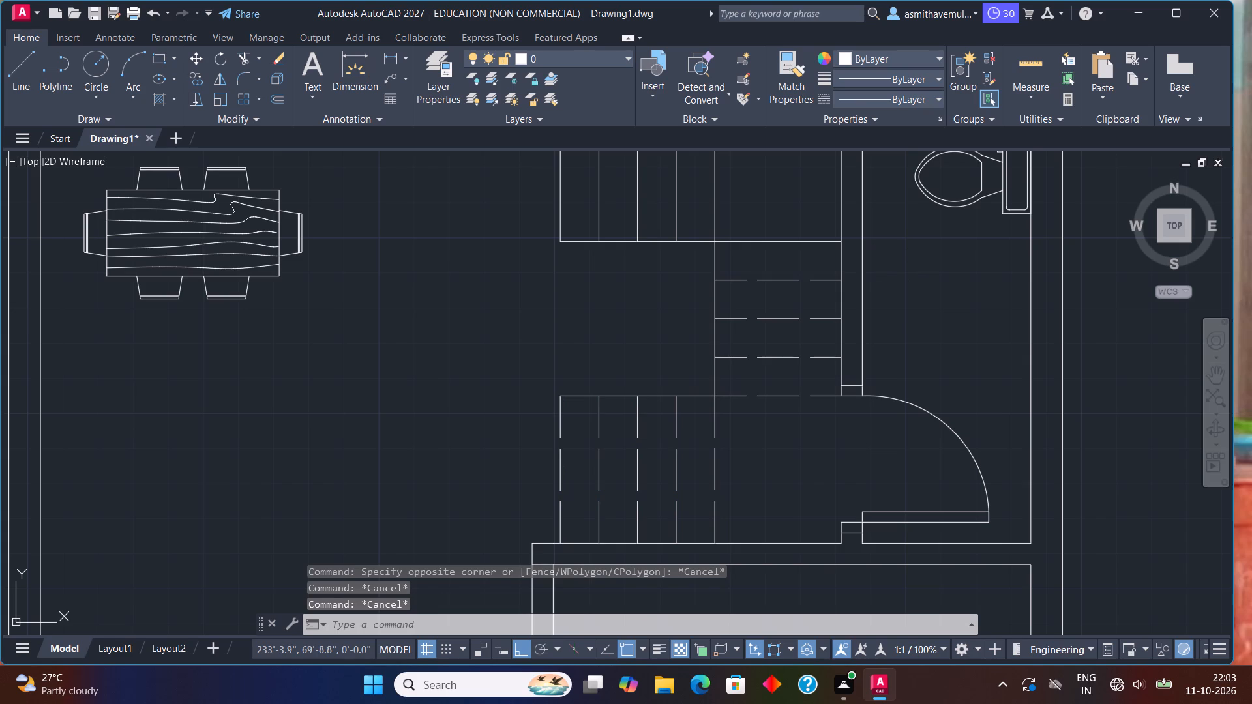
Draw a ByLayer vertical line closing the stairwell's open side, from the lower flight's top corner to the upper flight's bottom corner.
key(l)
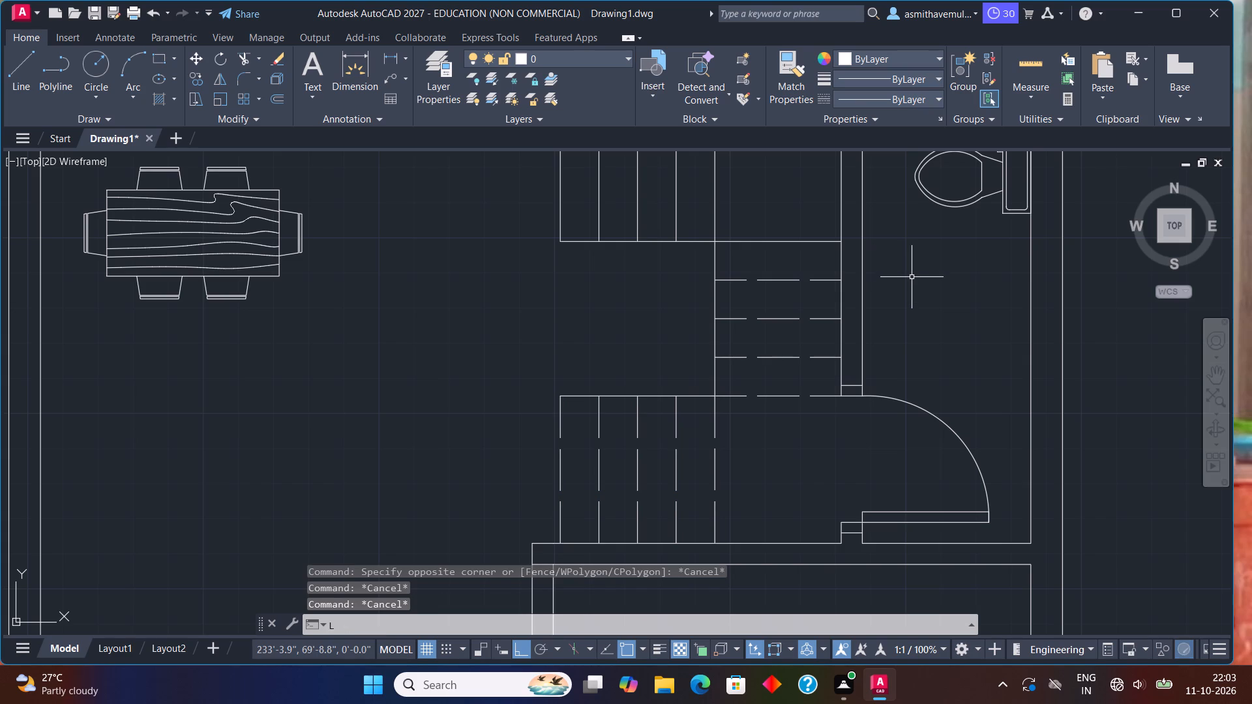
key(Return)
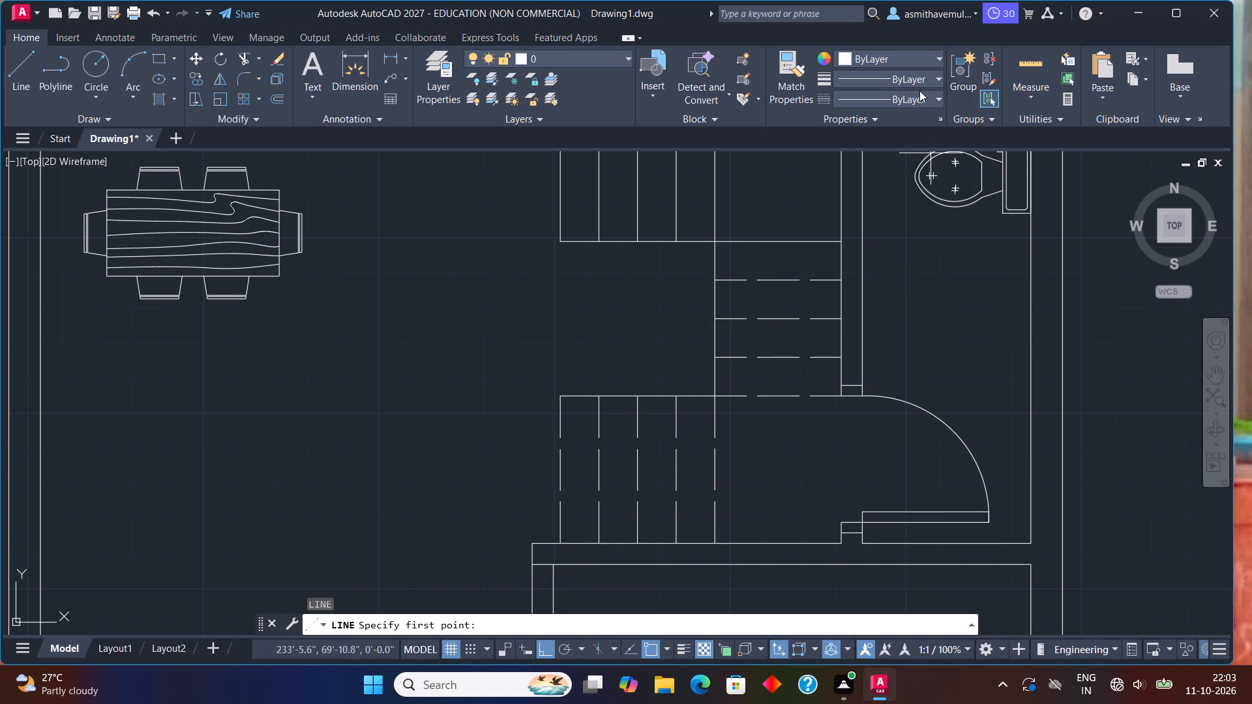
click(912, 97)
click(889, 124)
drag(563, 396, 564, 375)
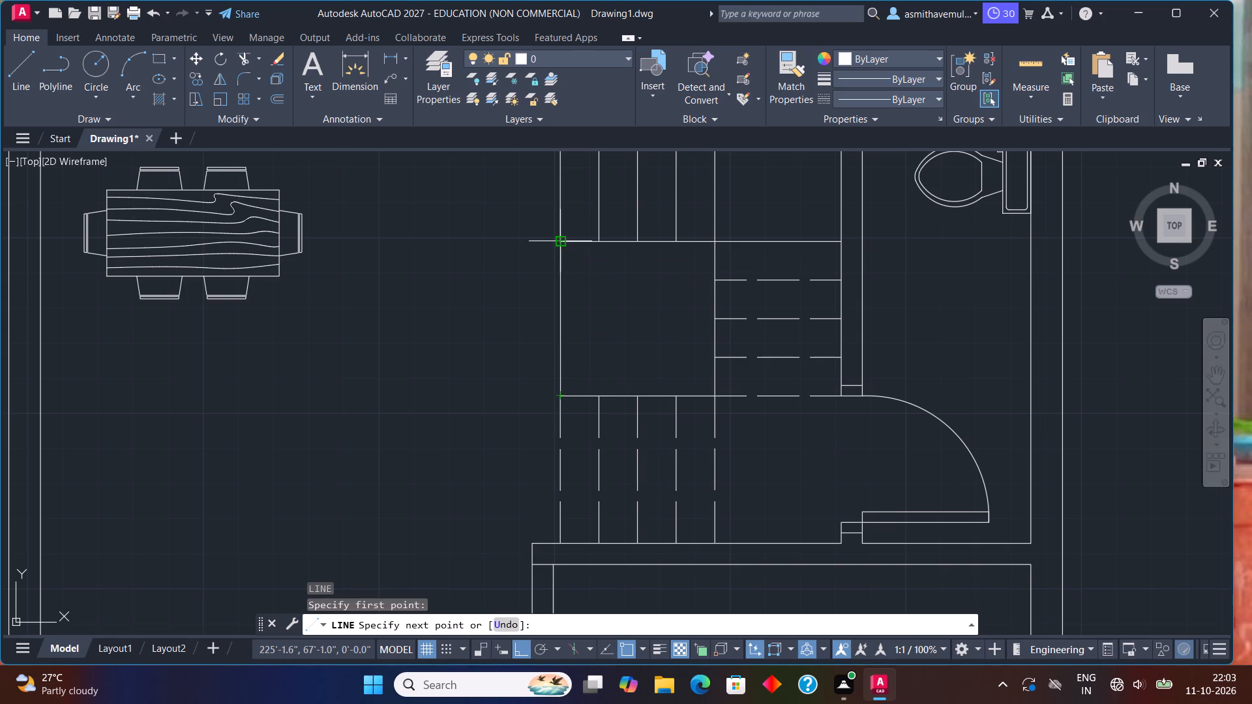
click(565, 243)
key(Escape)
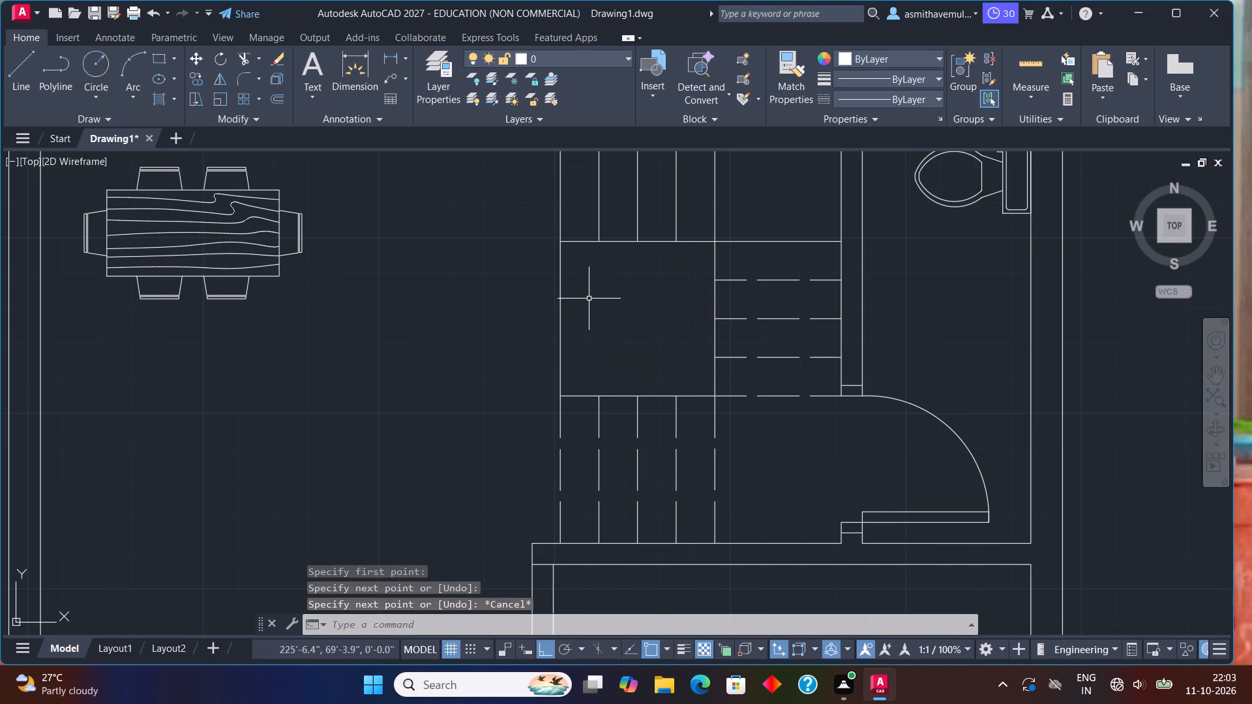
Set the current linetype to ACAD_ISO02W100 and draw a diagonal across the square stairwell, from its upper outer corner to the opposite lower corner.
click(867, 98)
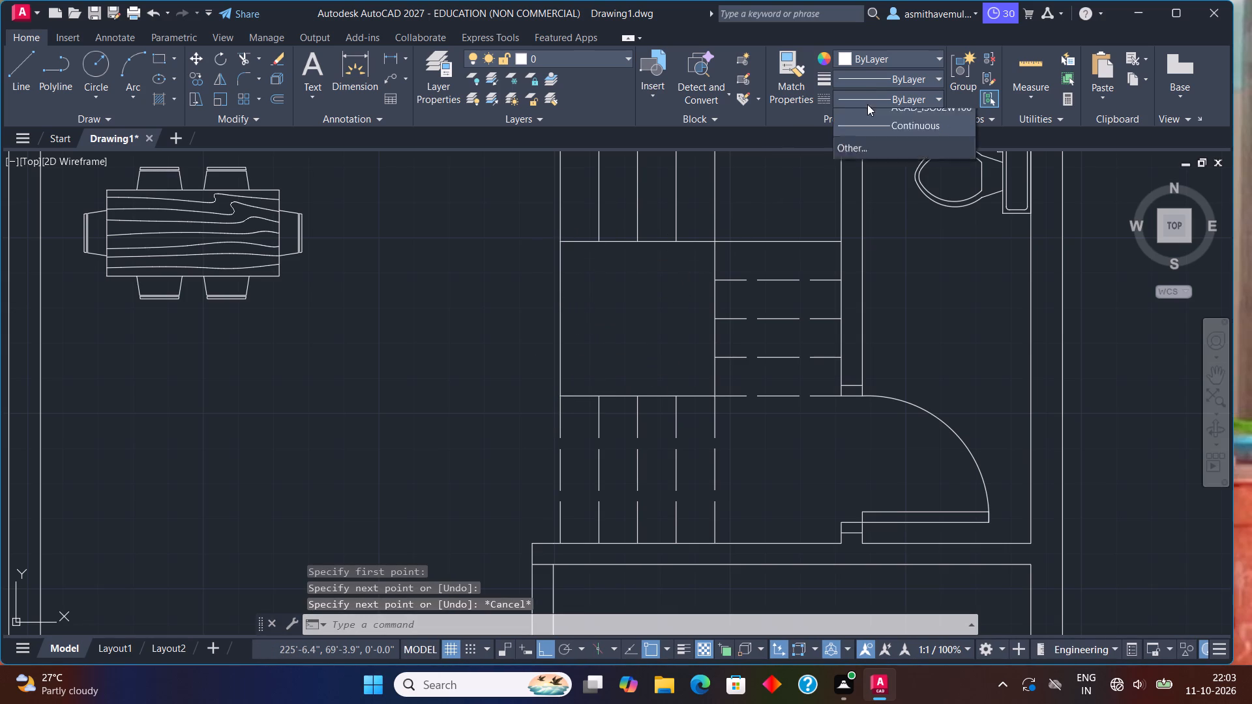
click(874, 146)
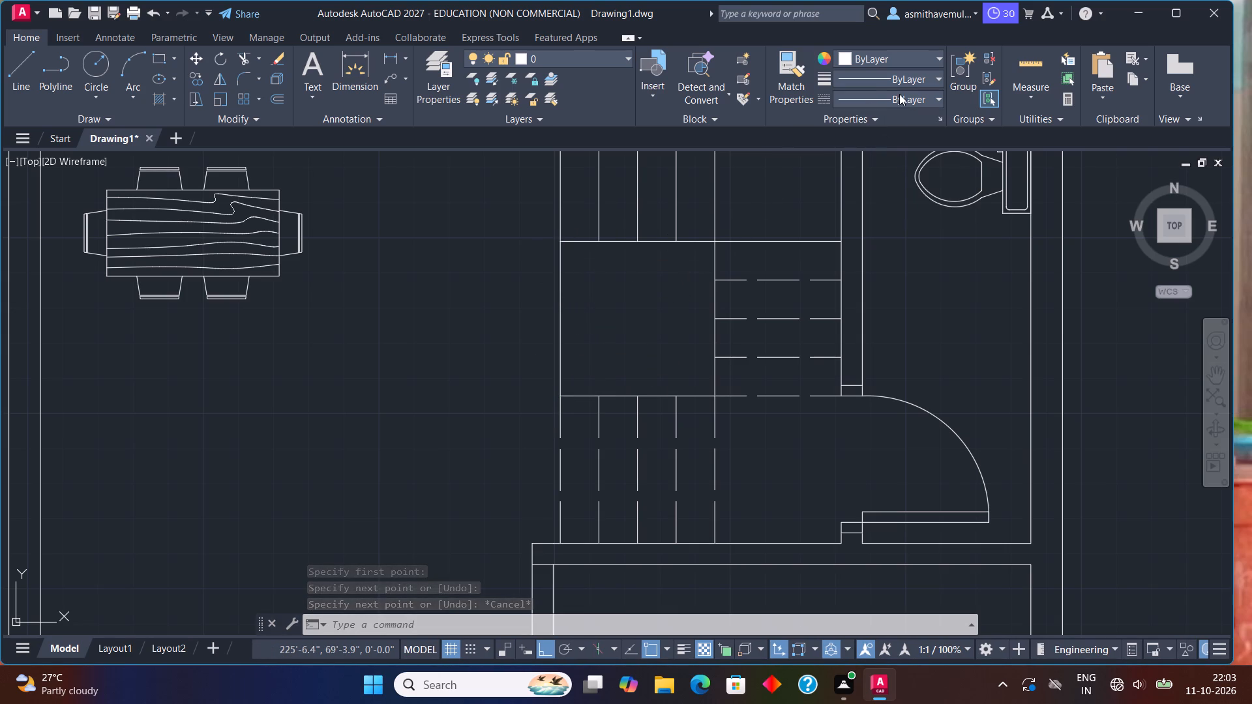
click(899, 94)
click(889, 152)
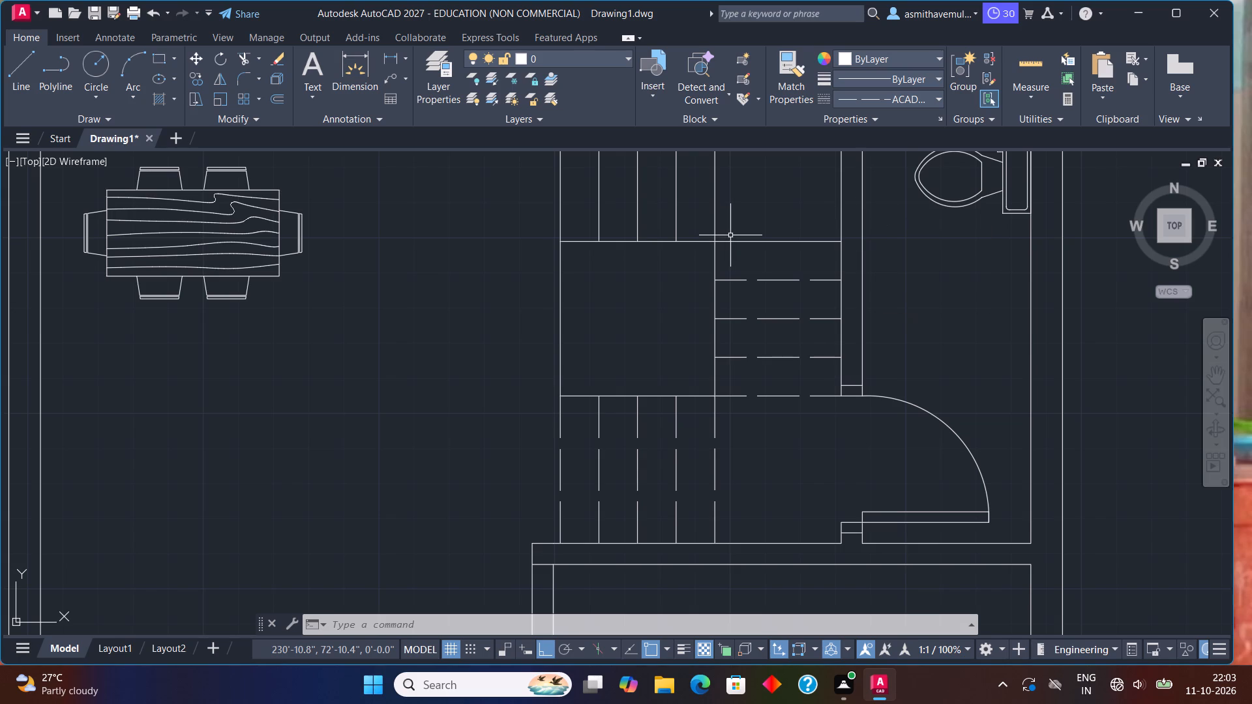
key(F8)
key(l)
key(Return)
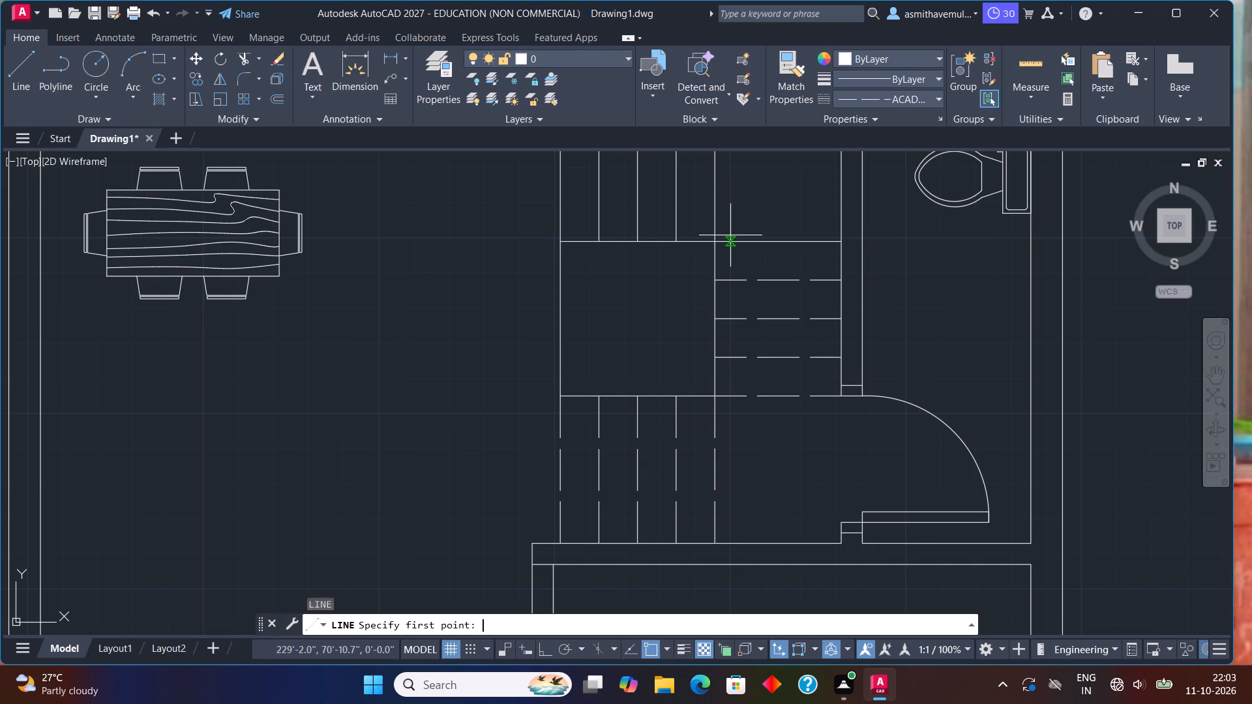
click(560, 241)
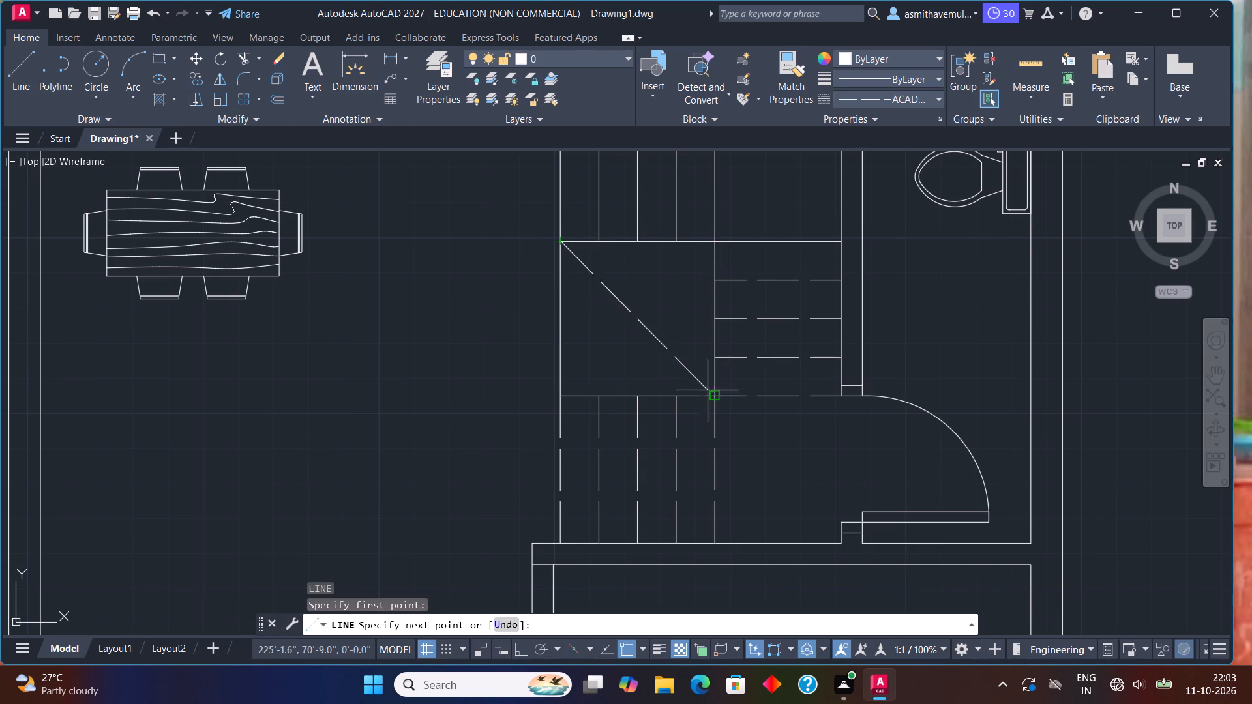
click(717, 394)
key(Escape)
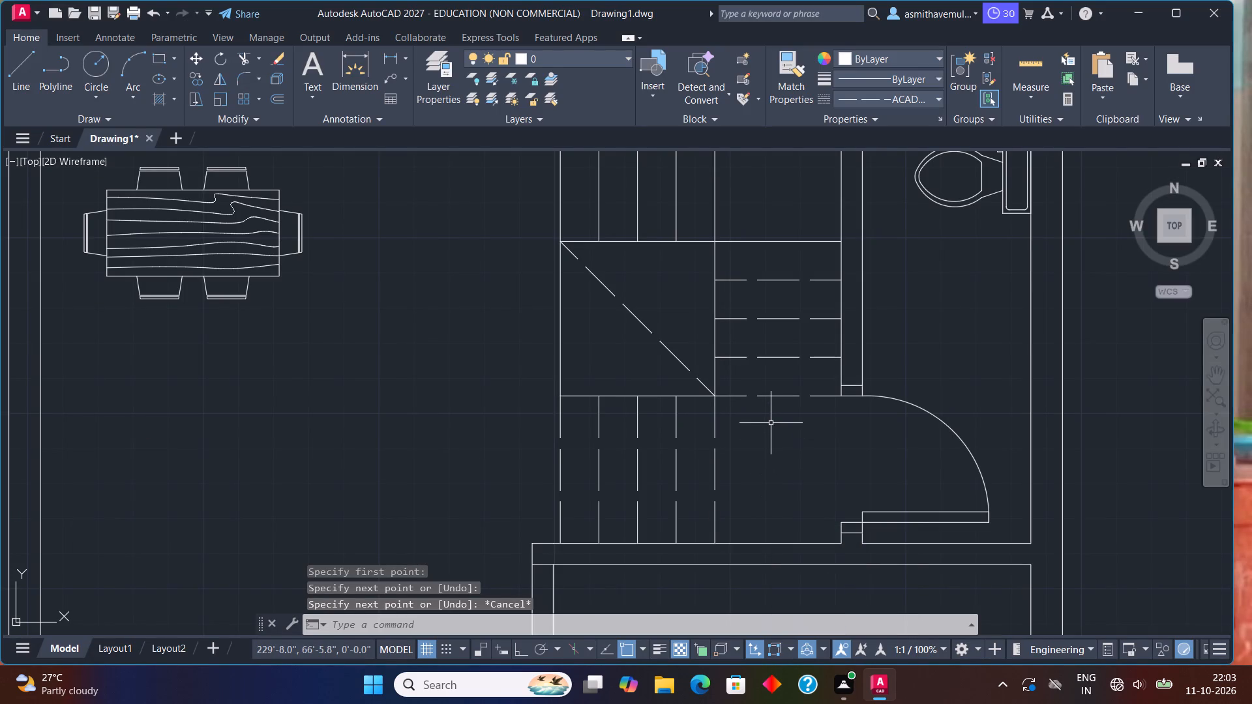
Draw the second dashed diagonal across the square stairwell so that it crosses the first one.
key(l)
key(Return)
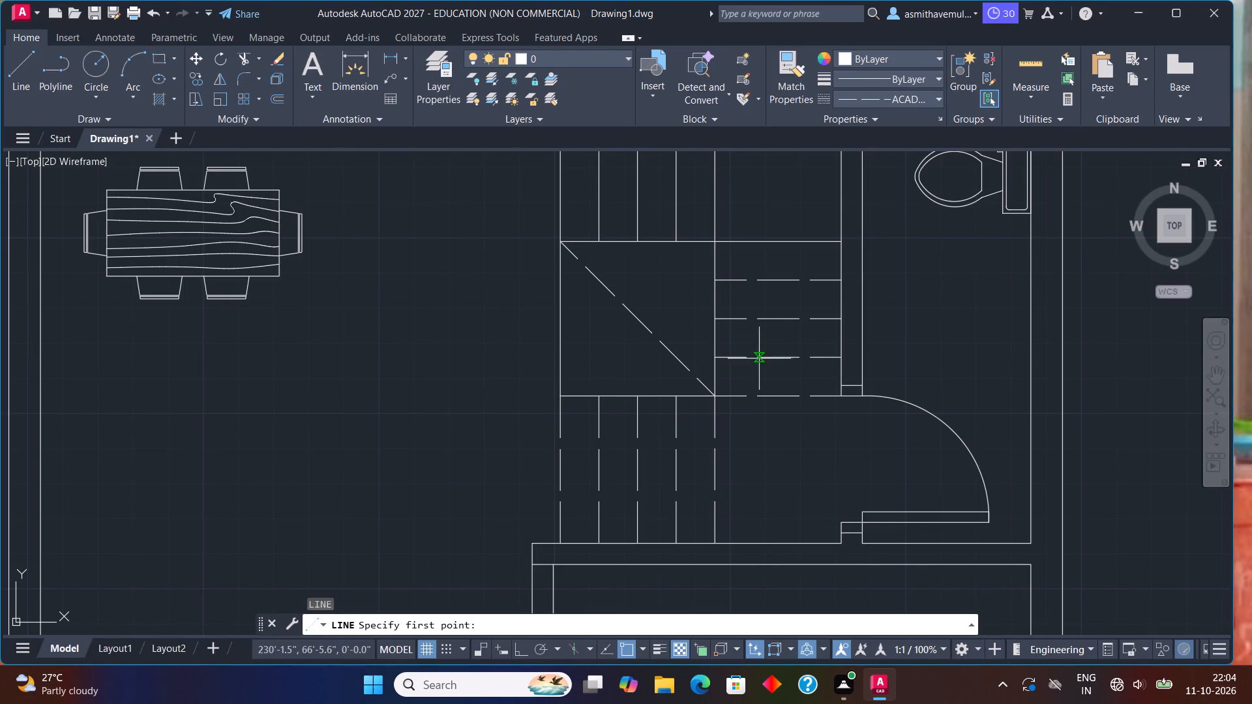
click(719, 243)
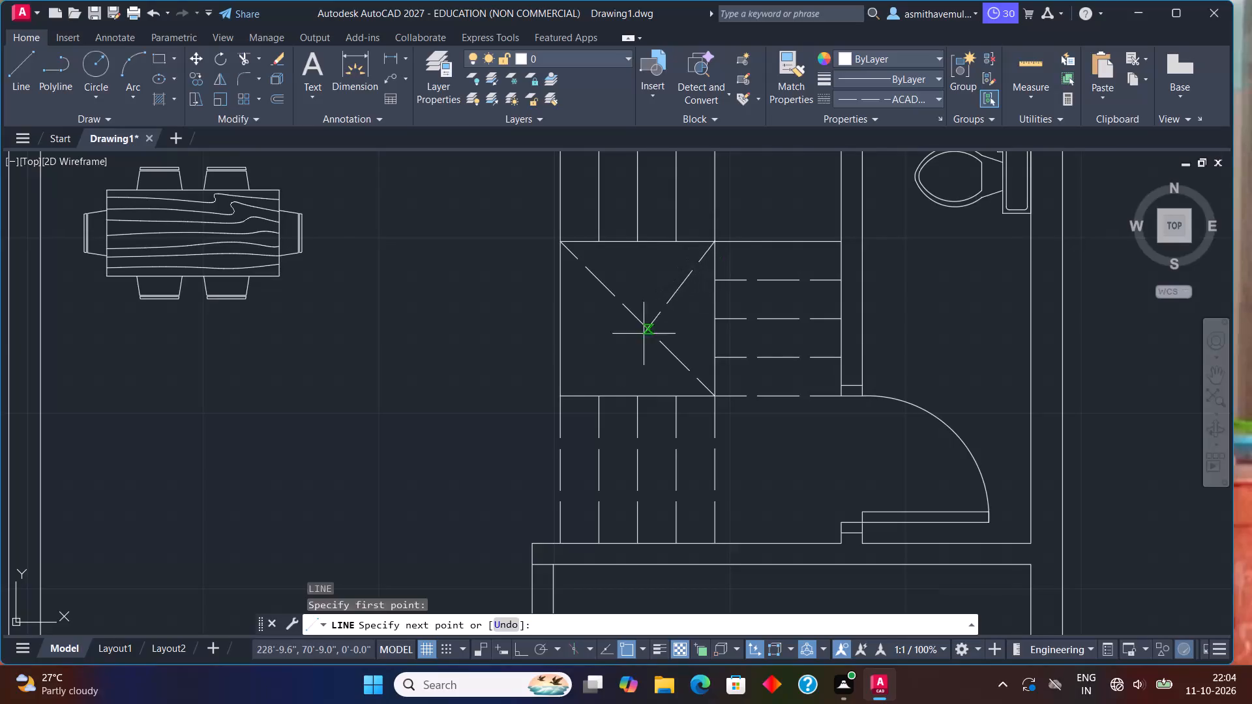
click(563, 395)
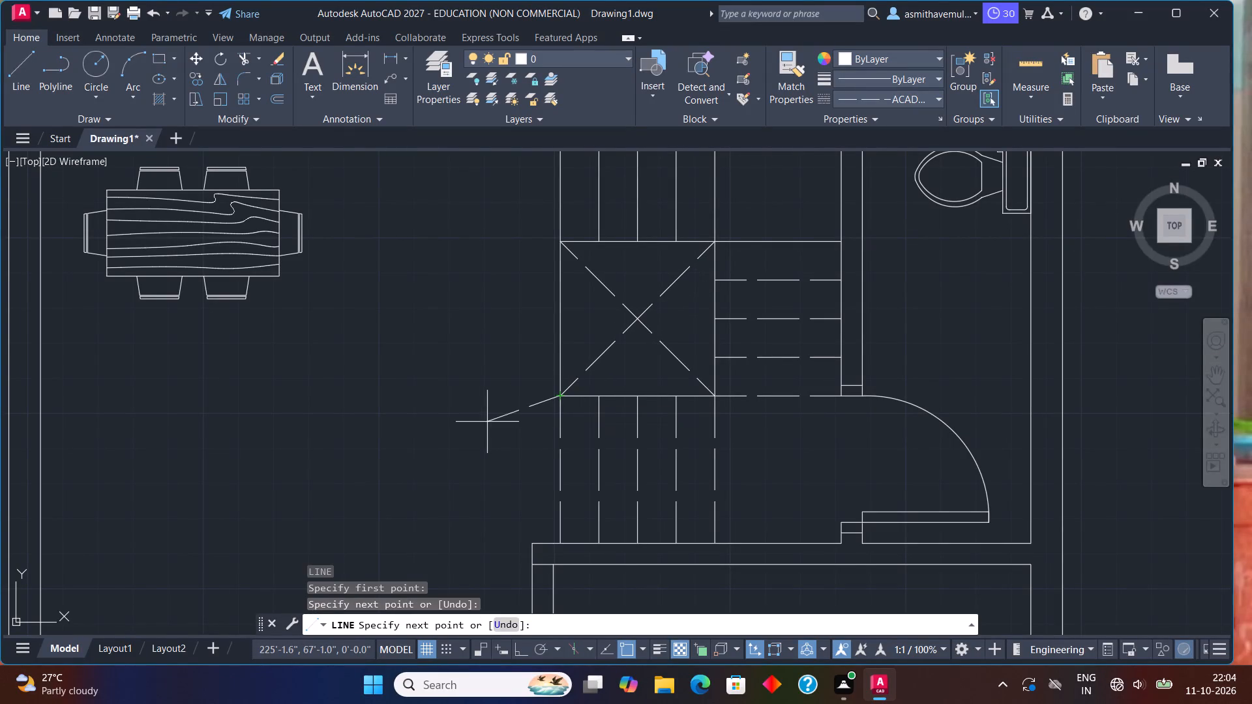
key(Escape)
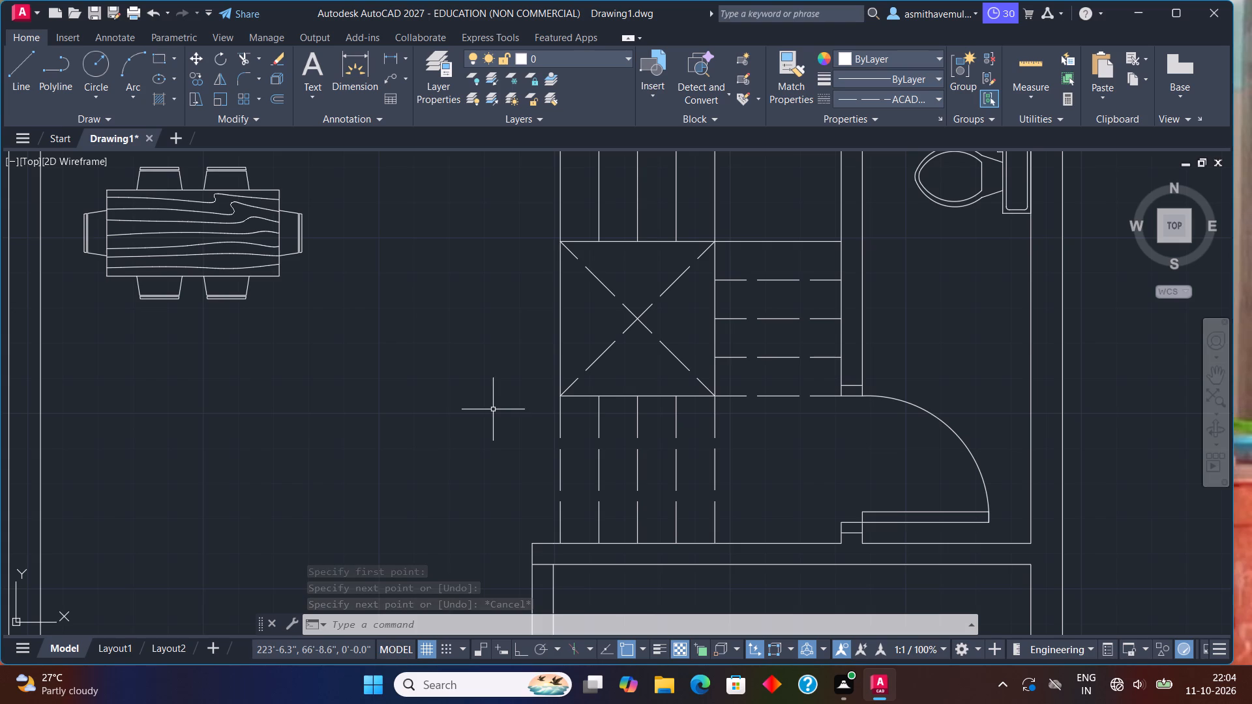
Examine the floor plan around the staircase, the living area and the unfurnished lower rooms.
scroll(409, 388, down, 3)
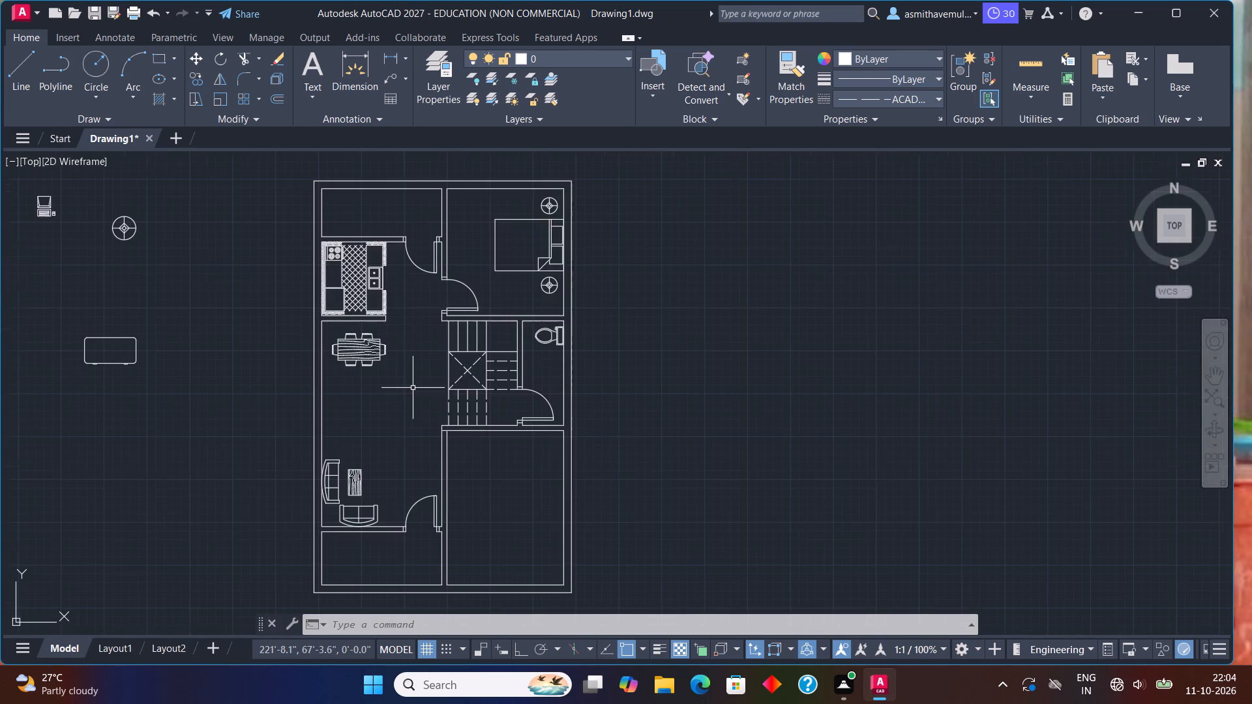
middle_drag(424, 389, 532, 448)
scroll(508, 460, up, 1)
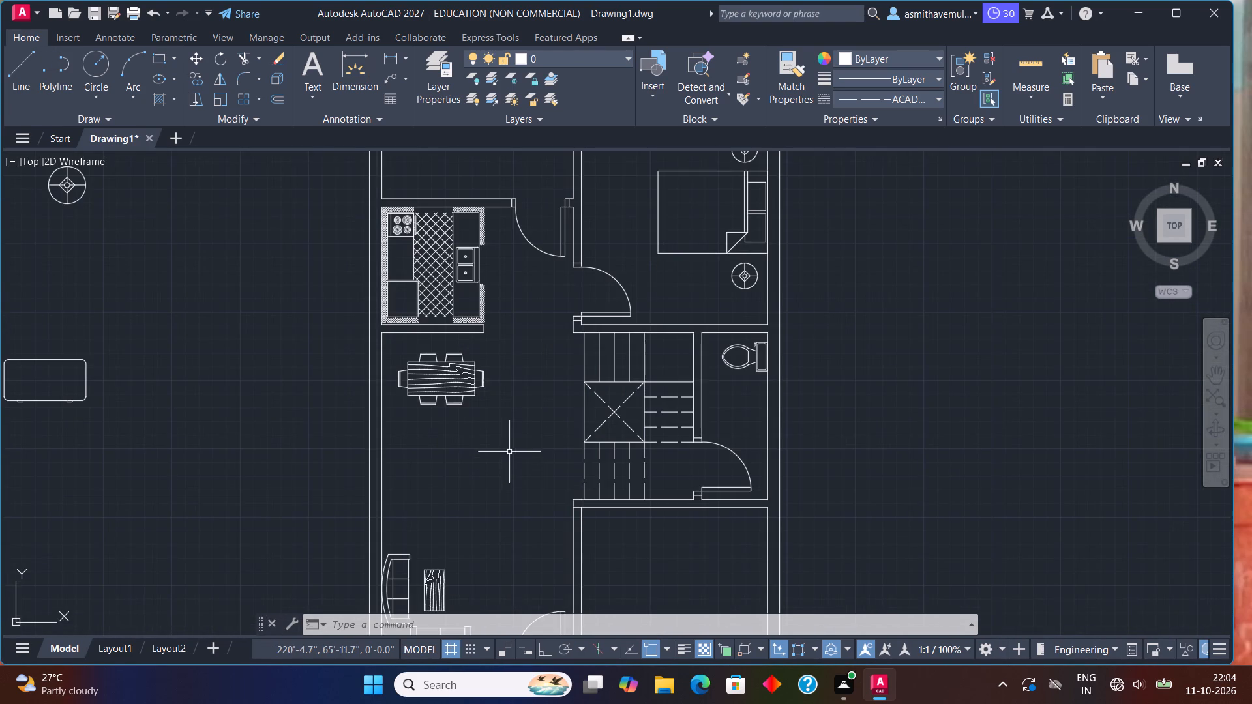
middle_drag(512, 447, 514, 460)
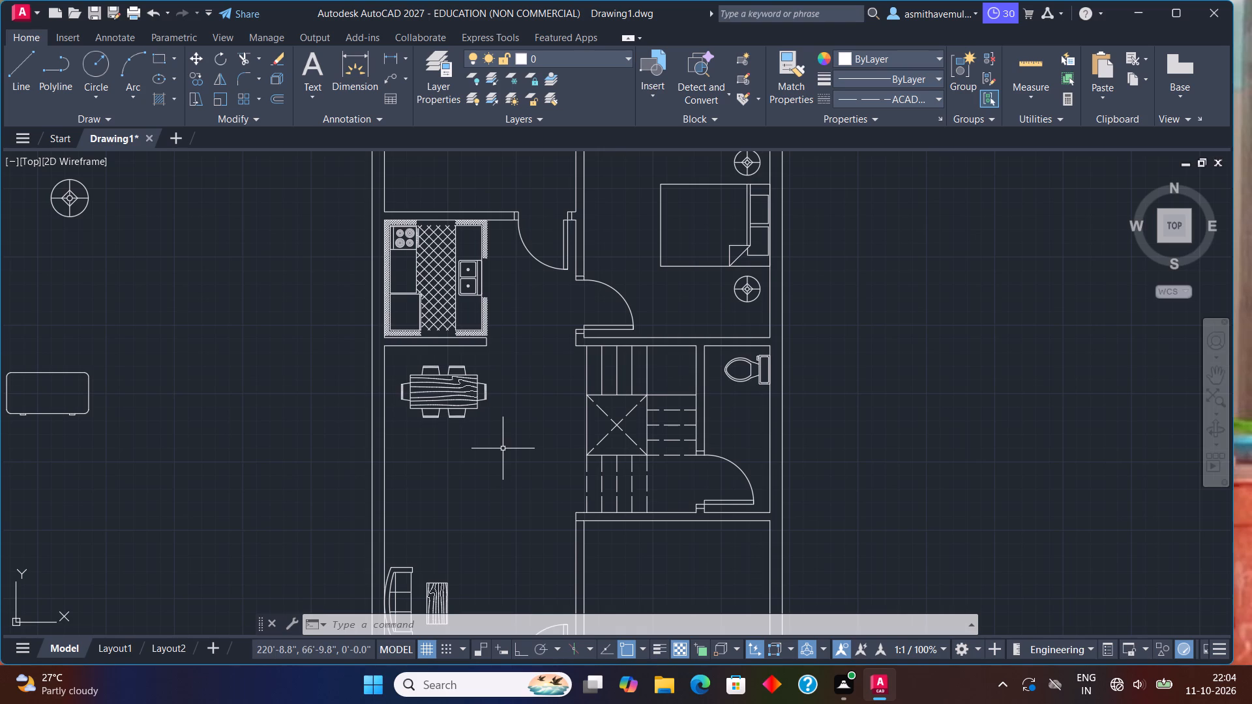
scroll(429, 408, down, 1)
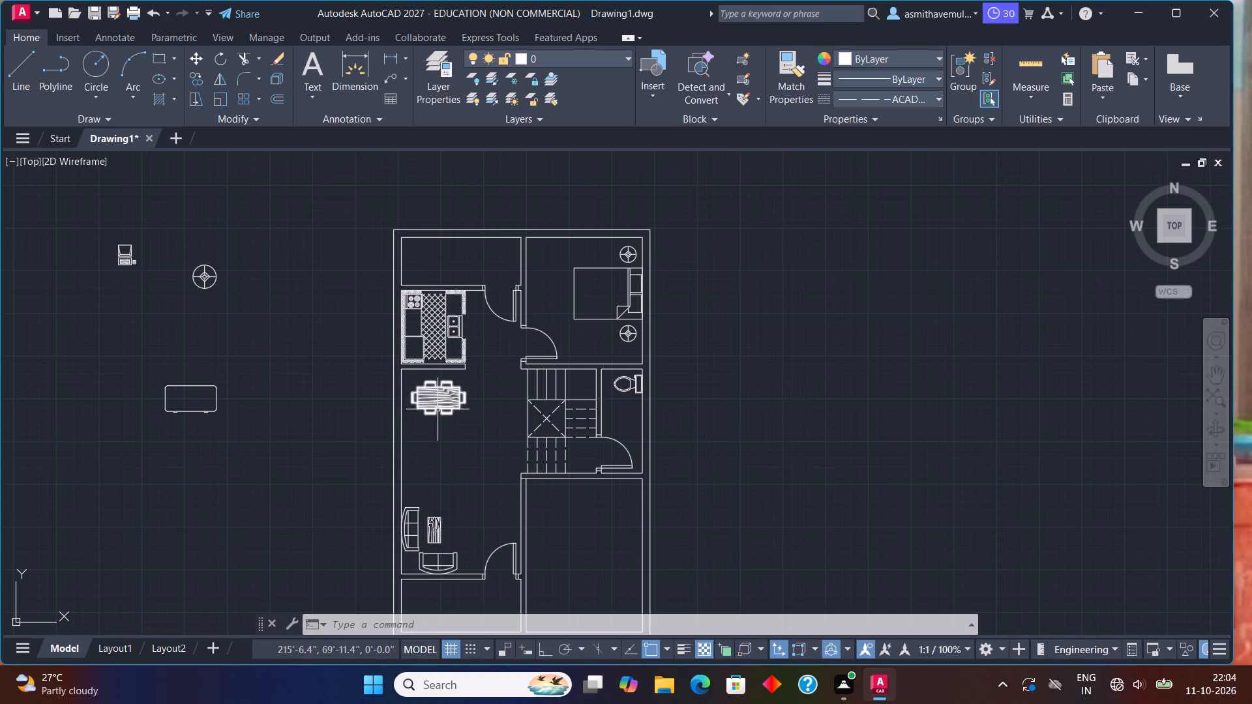
middle_drag(497, 406, 686, 326)
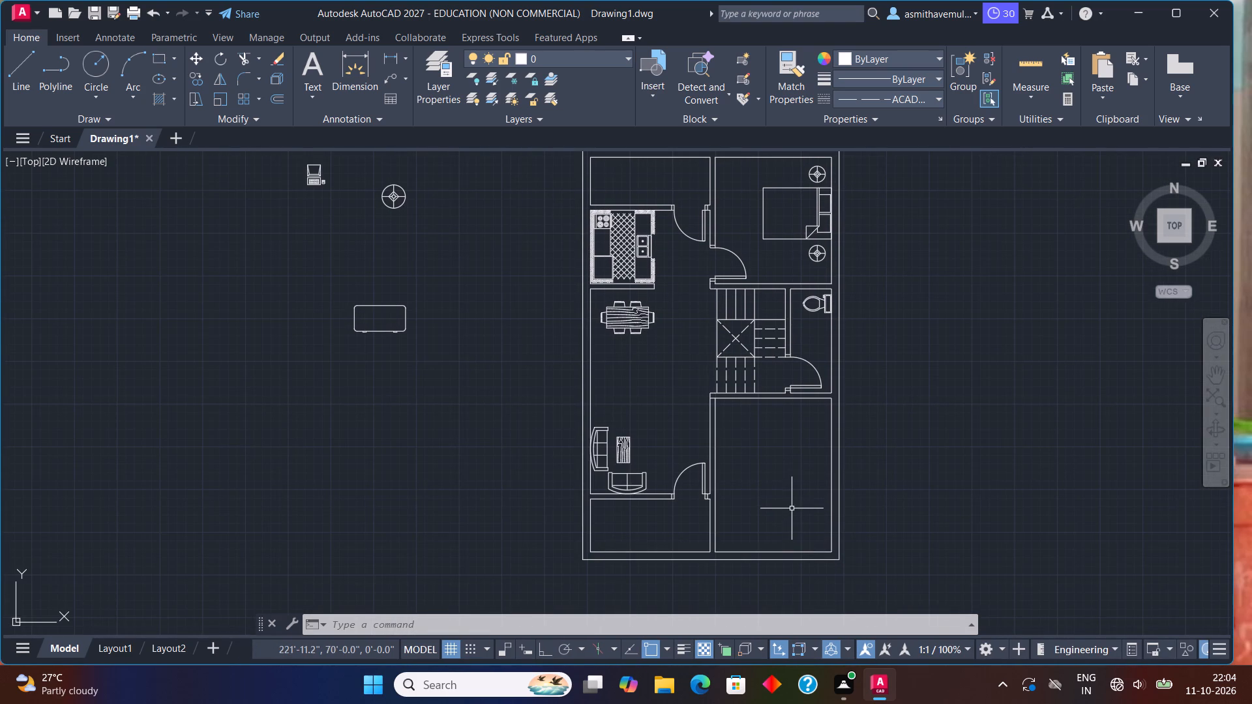
scroll(788, 502, up, 1)
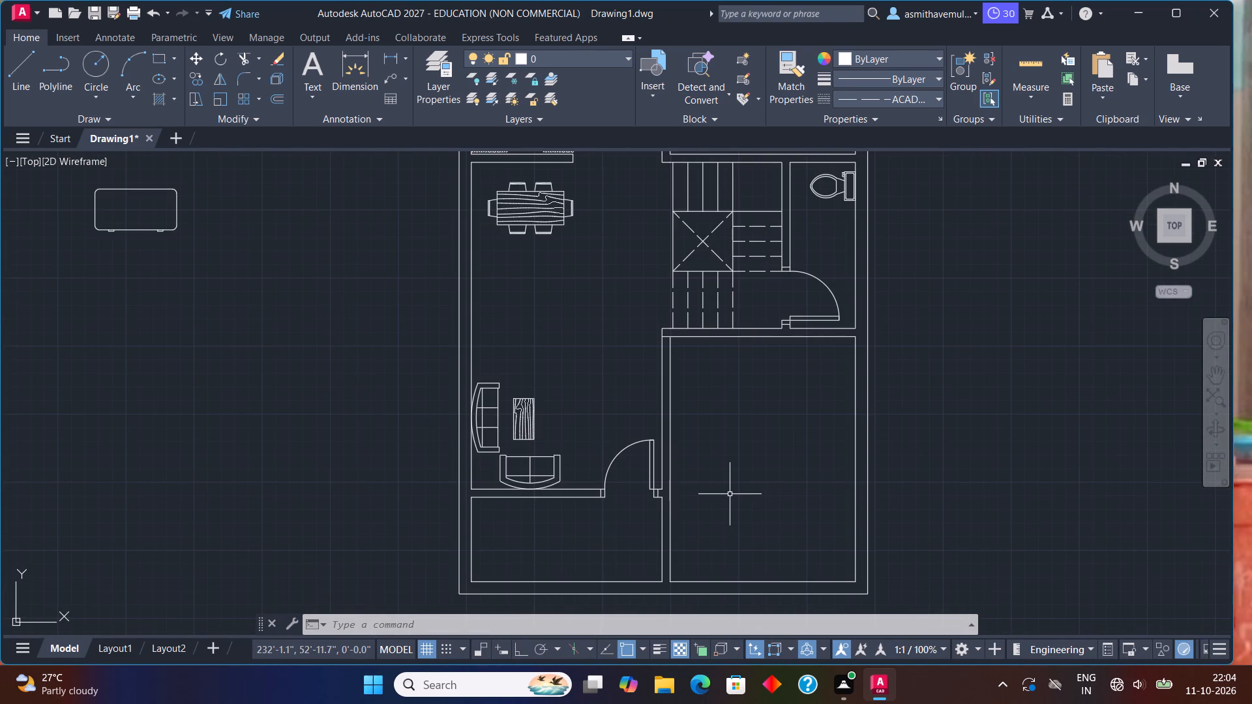
scroll(730, 494, down, 2)
Trim the short line crossing the wall thickness at the wall corner just below the staircase's lower flight.
scroll(716, 441, up, 1)
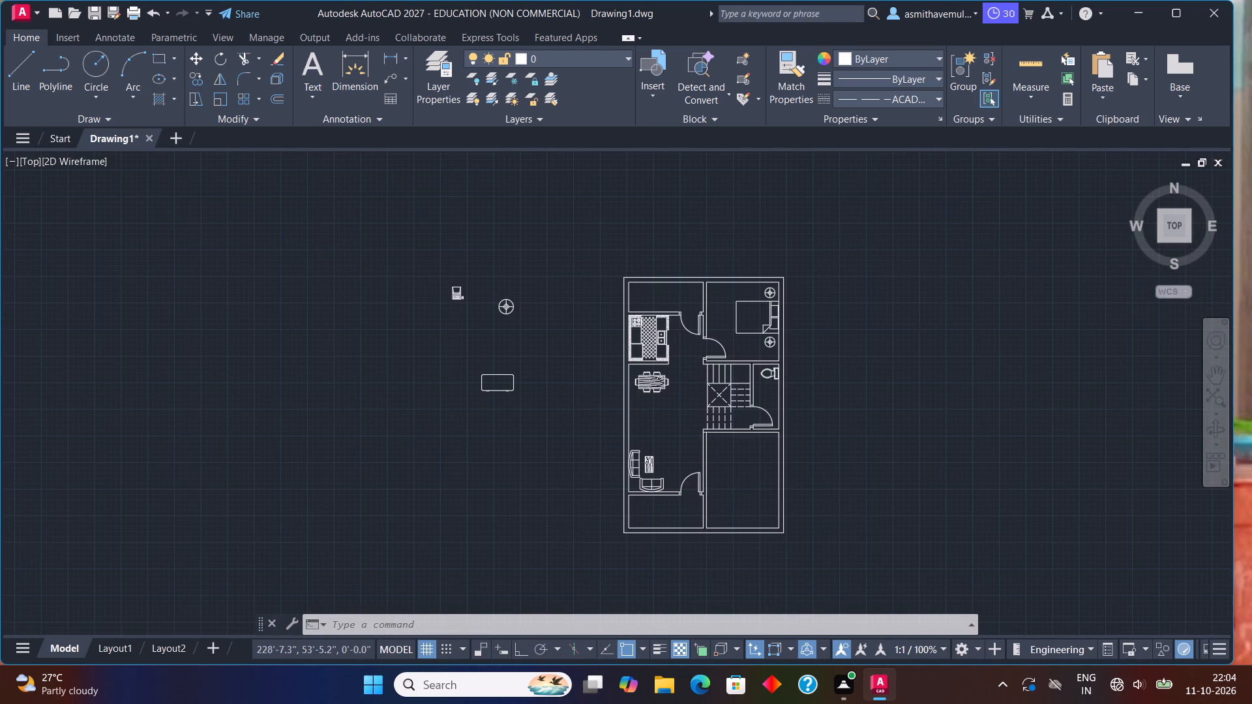
scroll(715, 441, up, 2)
text(TR)
text(IM)
key(Return)
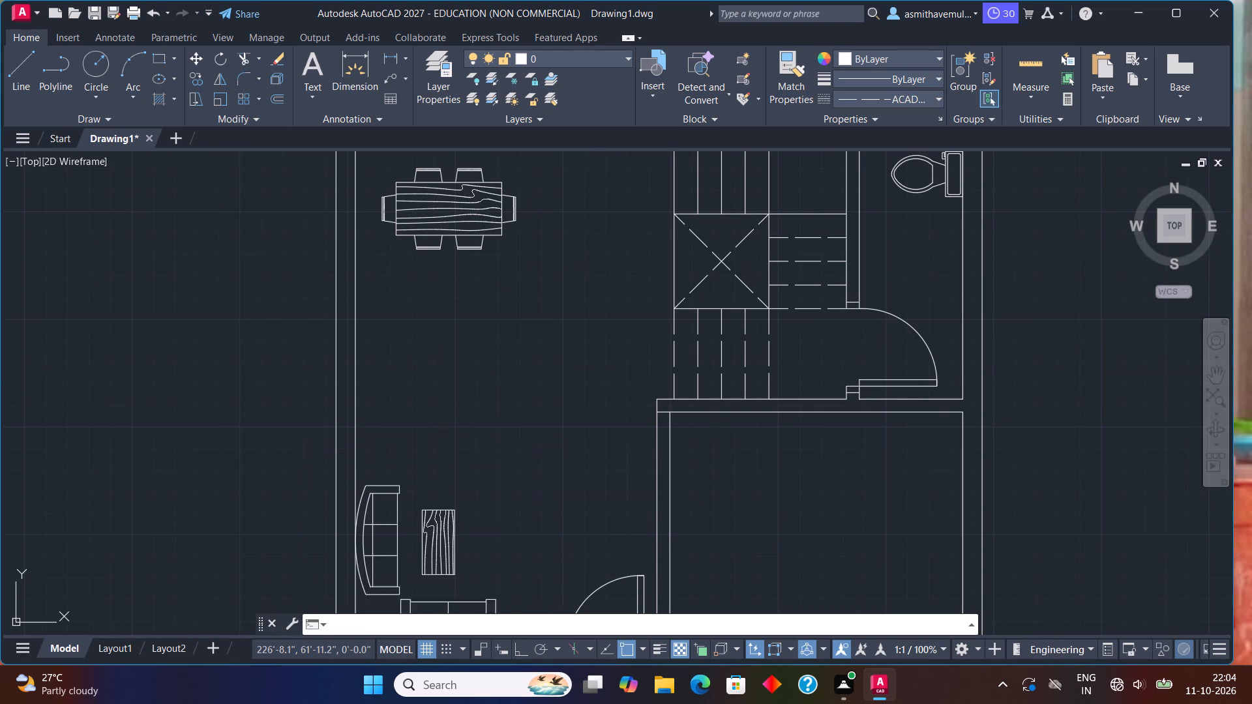
scroll(679, 422, up, 1)
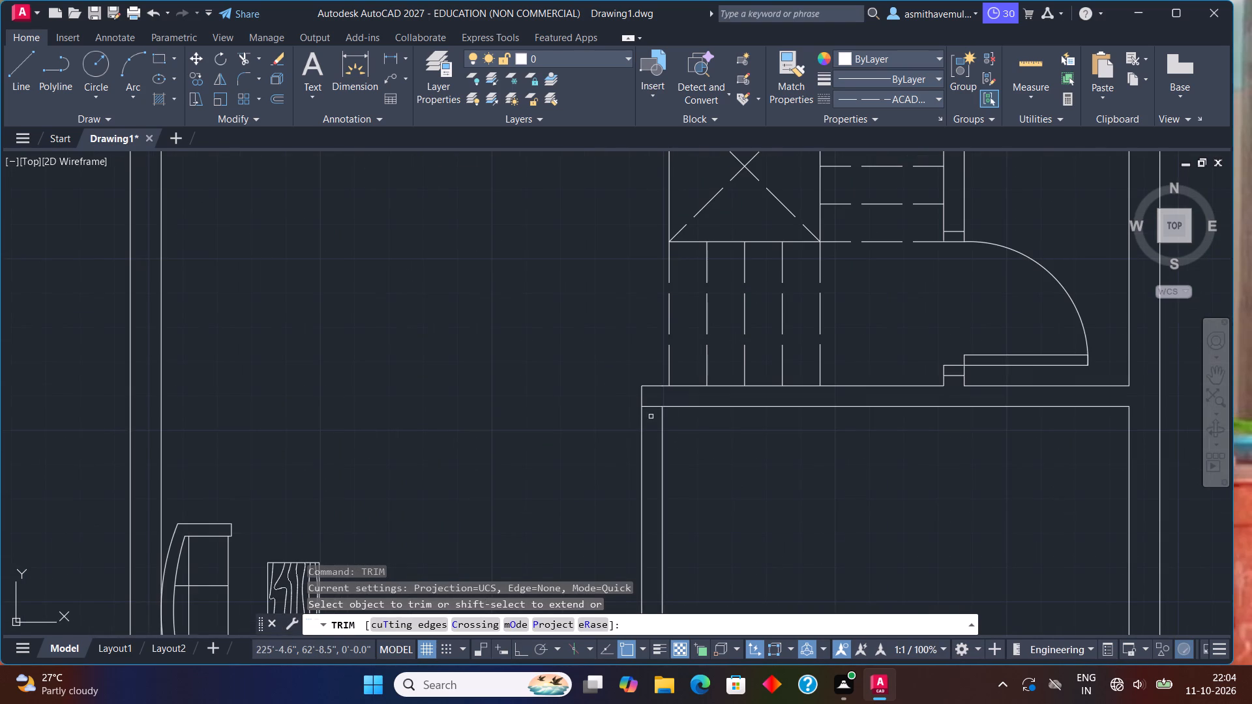
click(652, 408)
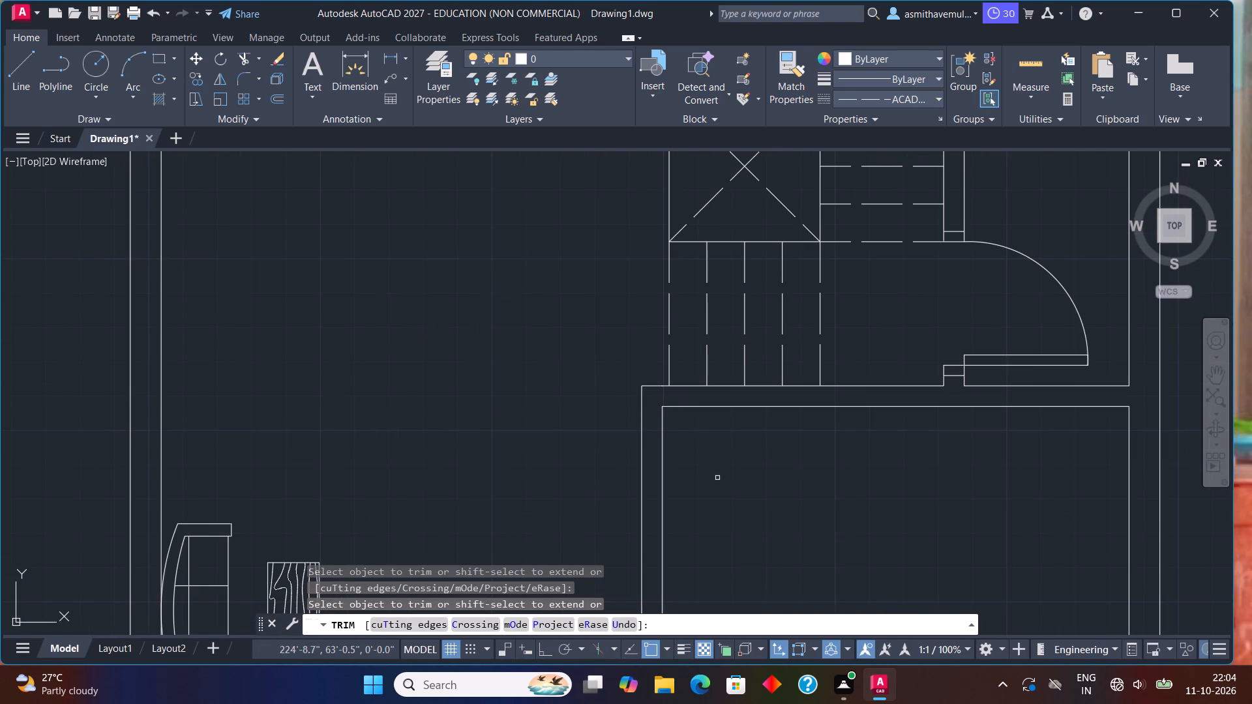
key(Escape)
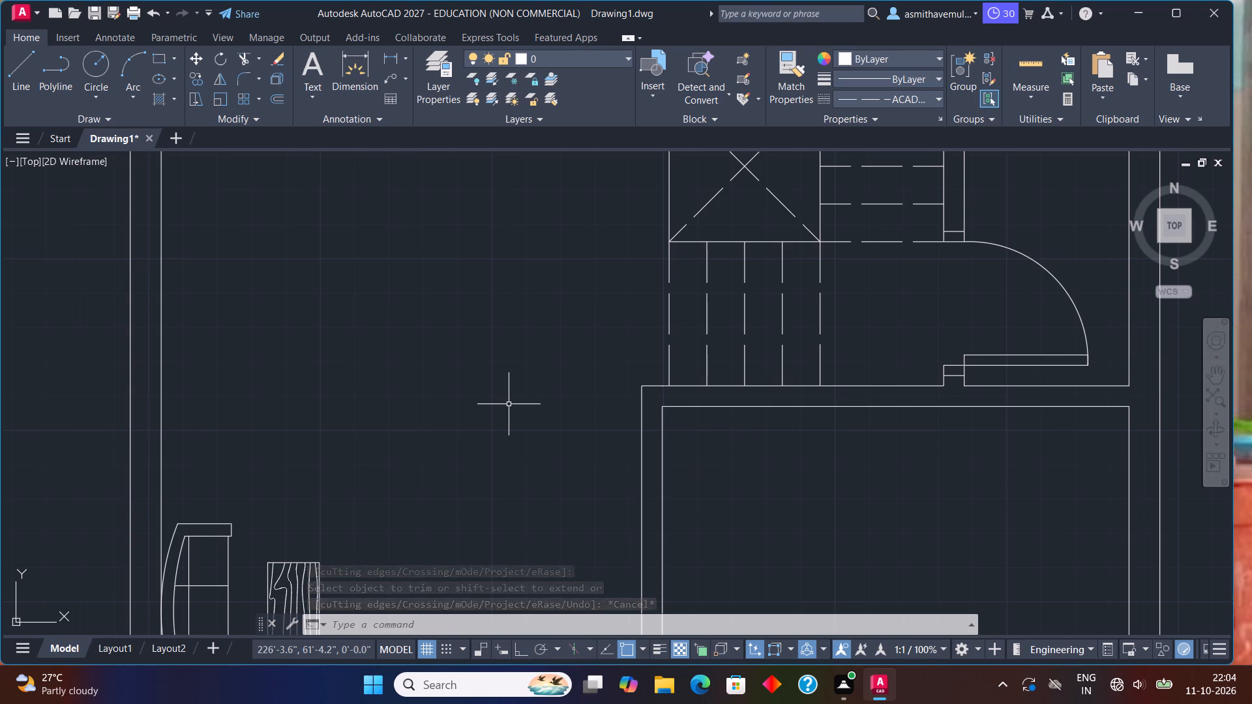
key(Escape)
key(Escape)
key(Escape)
key(Escape)
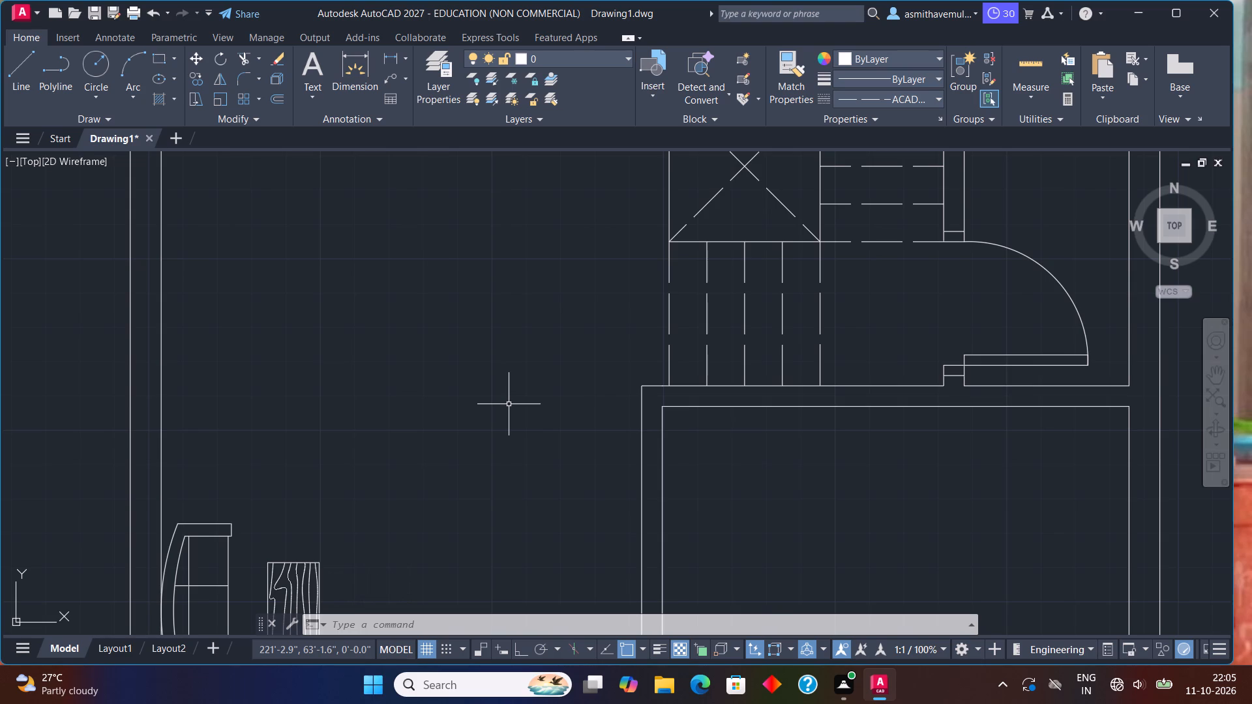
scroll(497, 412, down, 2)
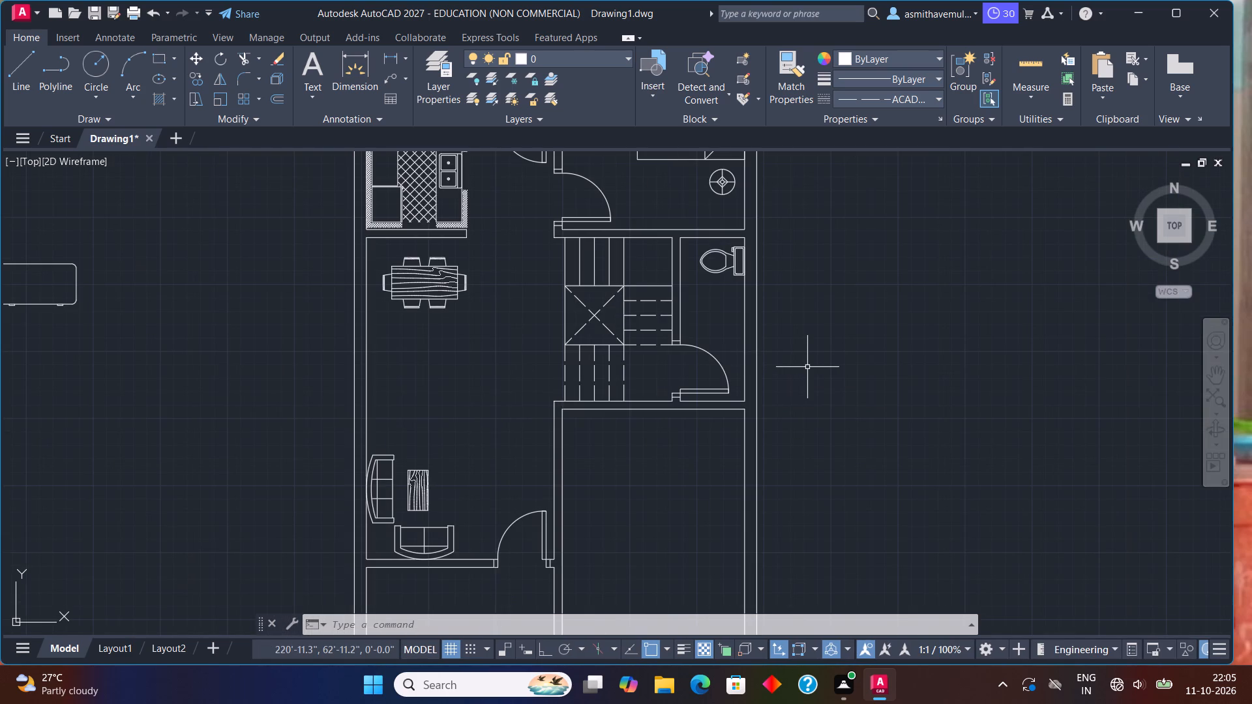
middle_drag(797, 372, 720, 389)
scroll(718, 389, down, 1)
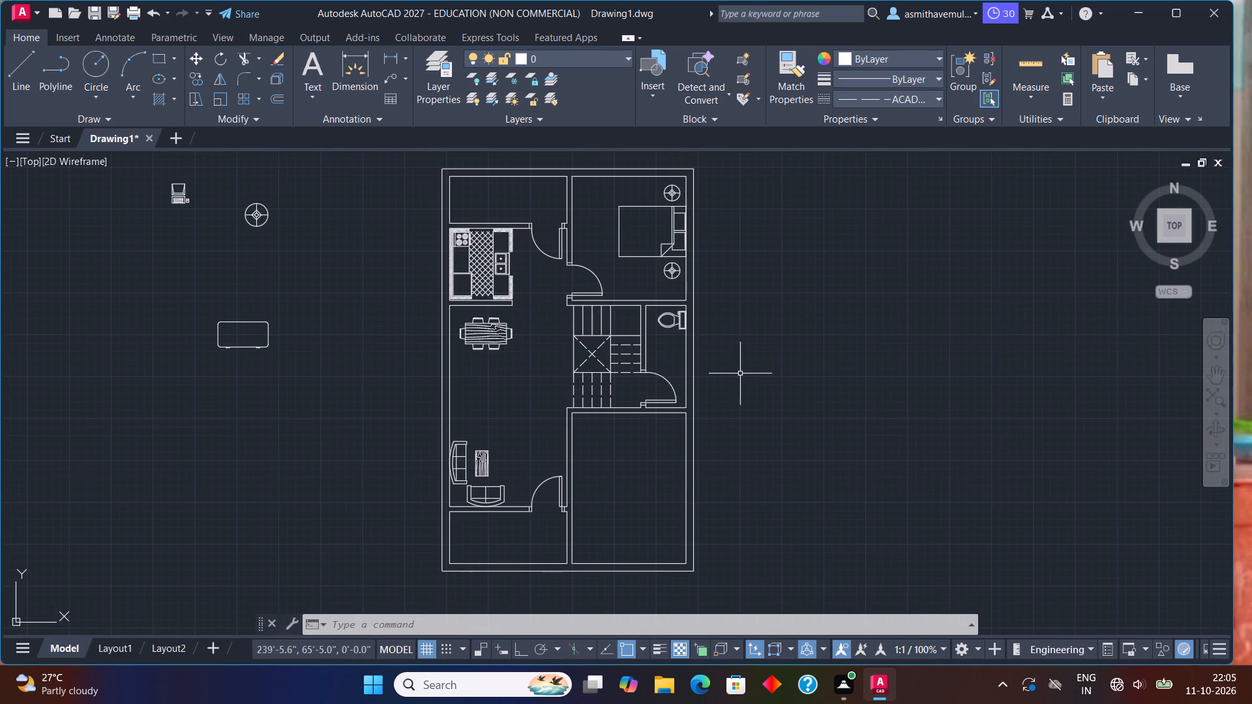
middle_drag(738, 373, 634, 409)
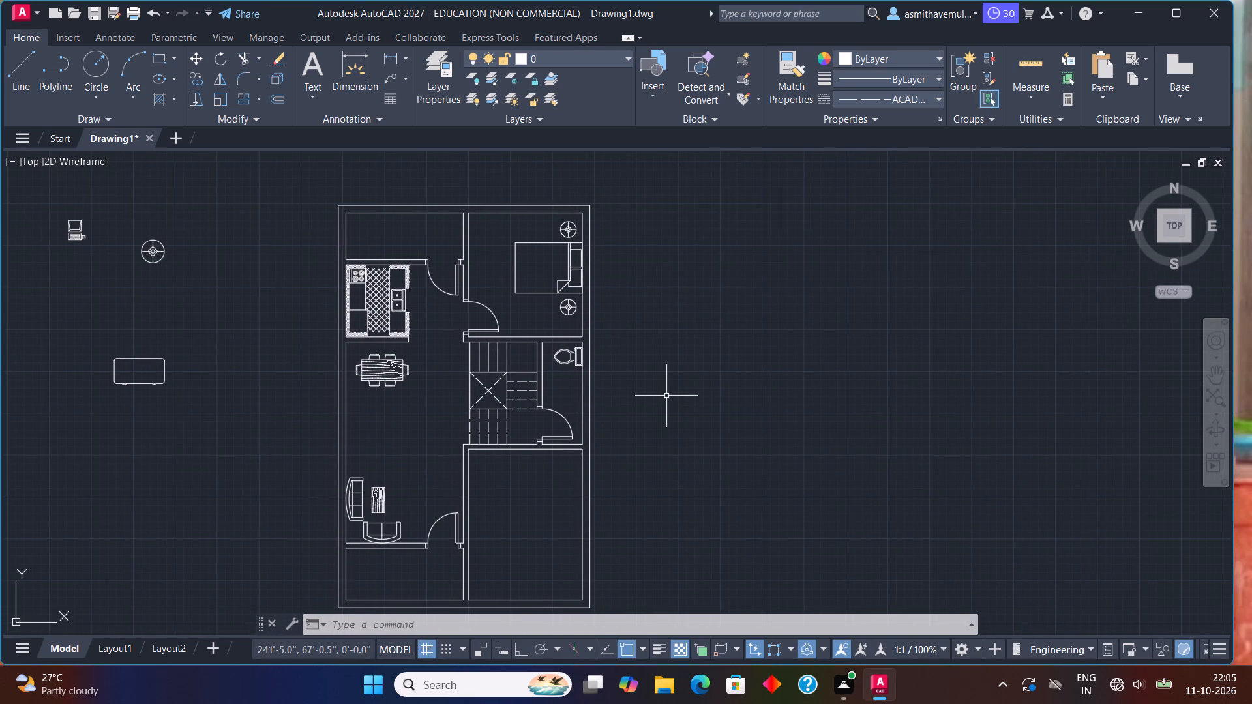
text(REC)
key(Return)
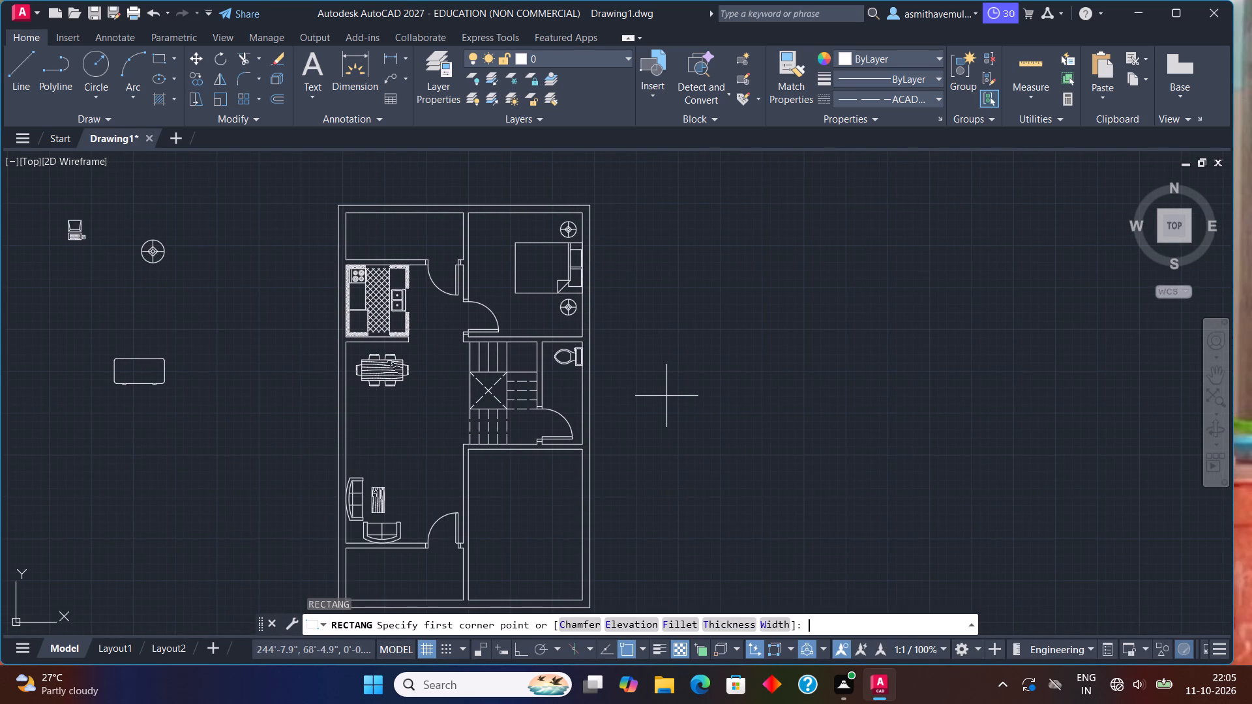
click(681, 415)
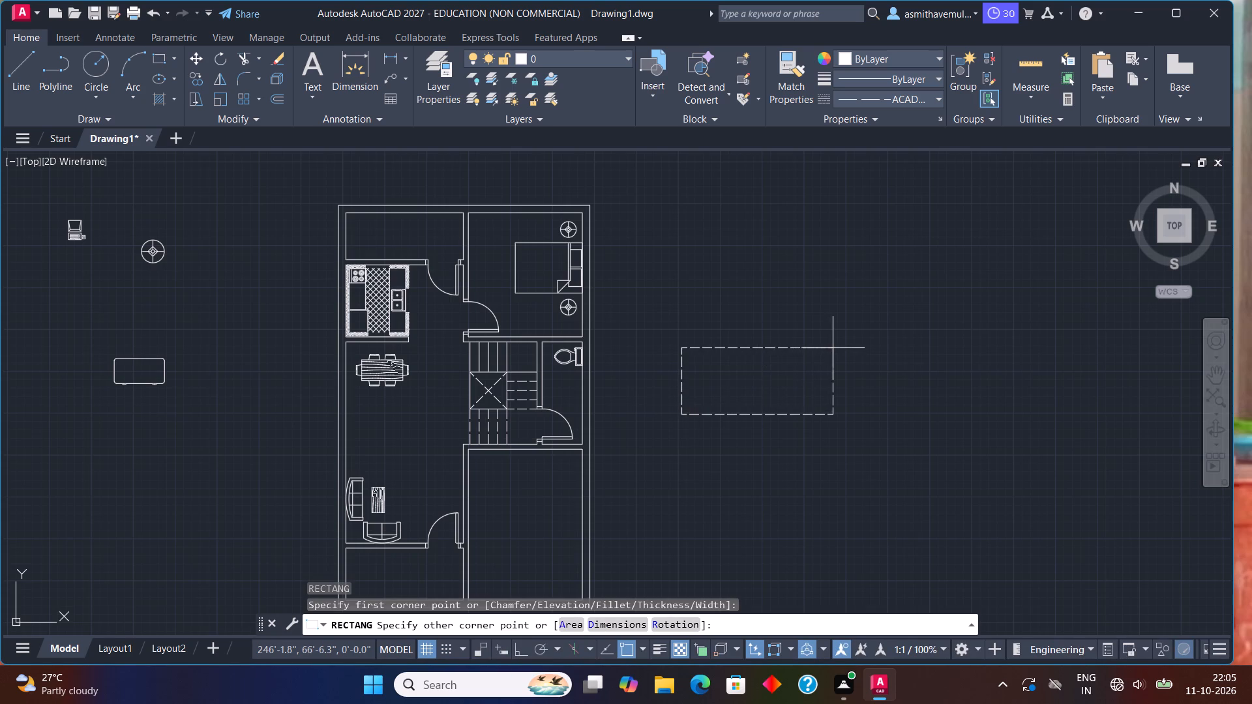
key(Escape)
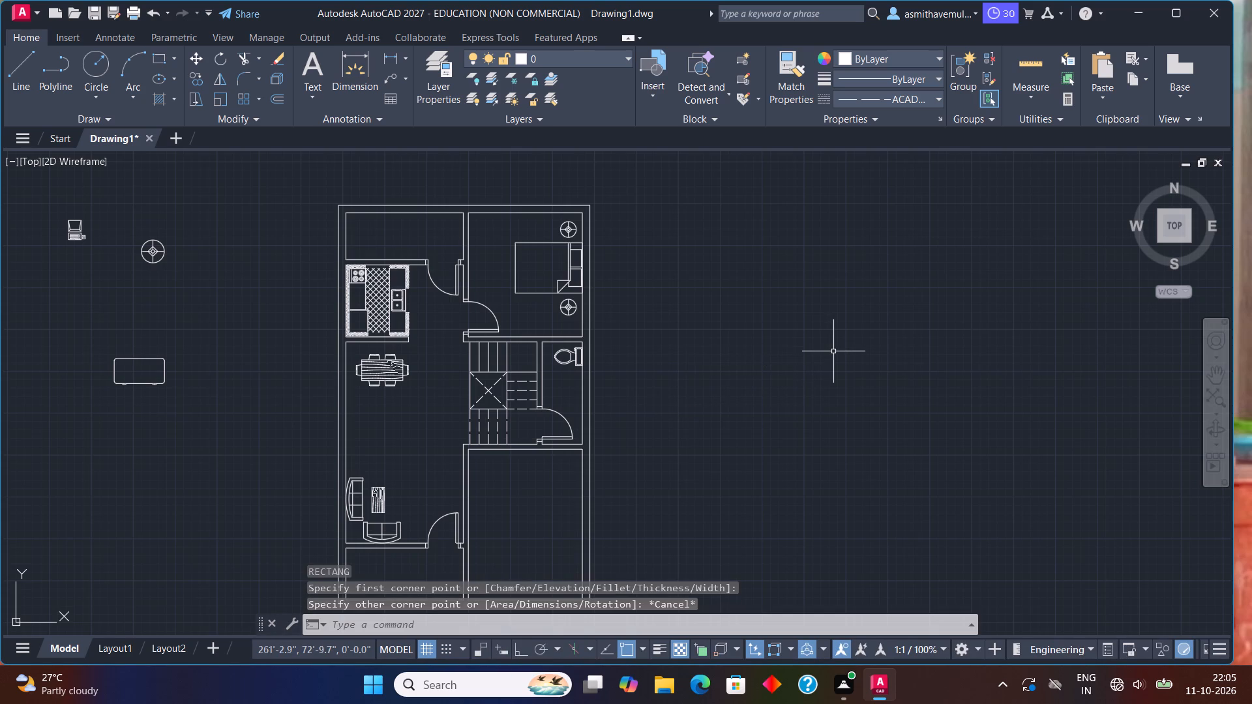
Set the current linetype back to ByLayer.
click(929, 93)
click(927, 116)
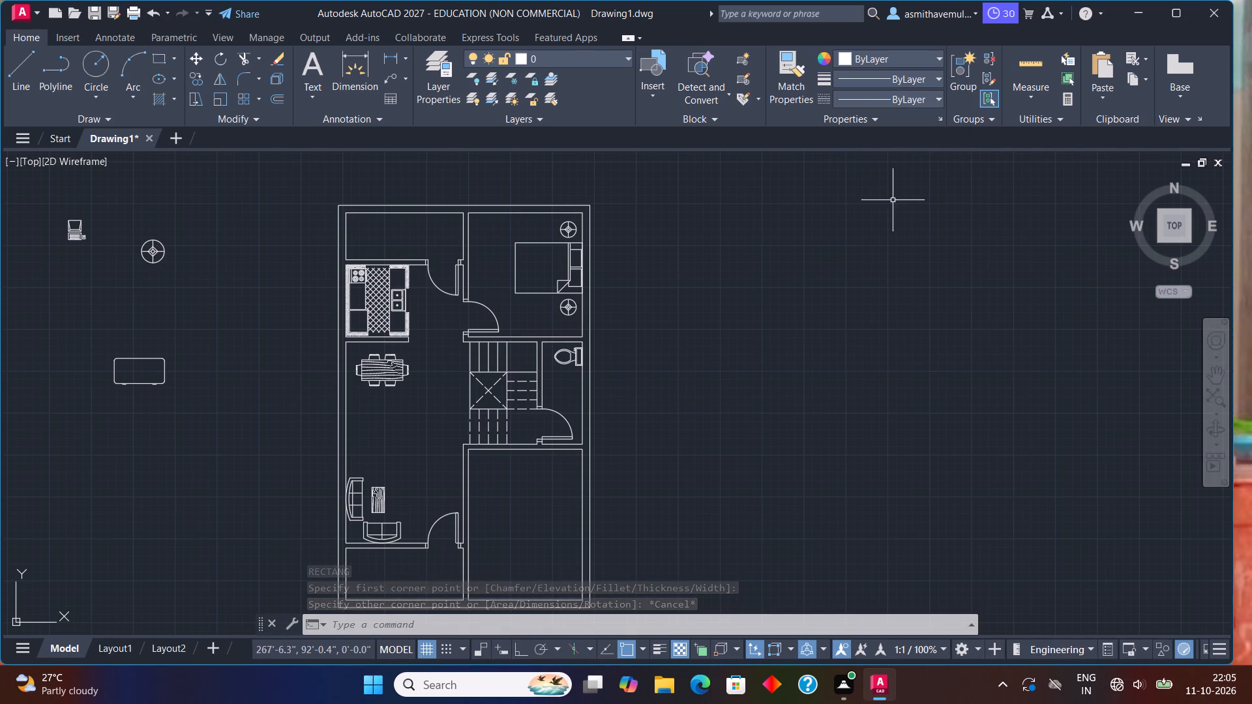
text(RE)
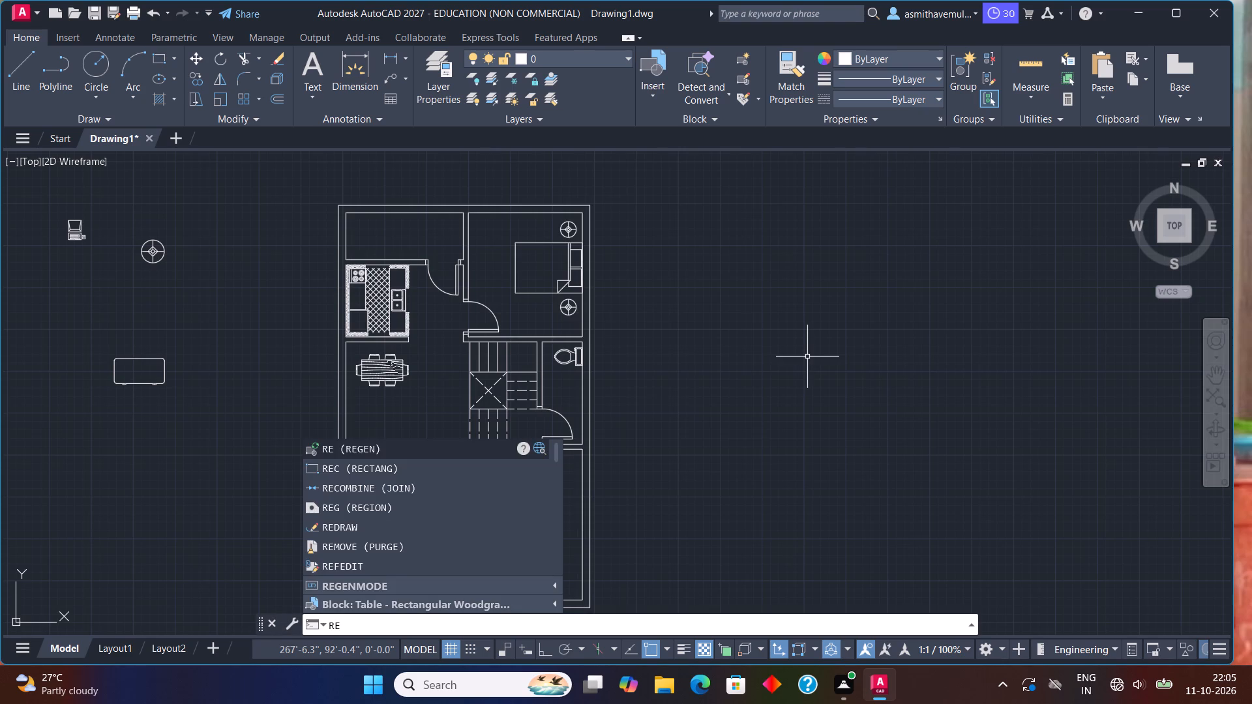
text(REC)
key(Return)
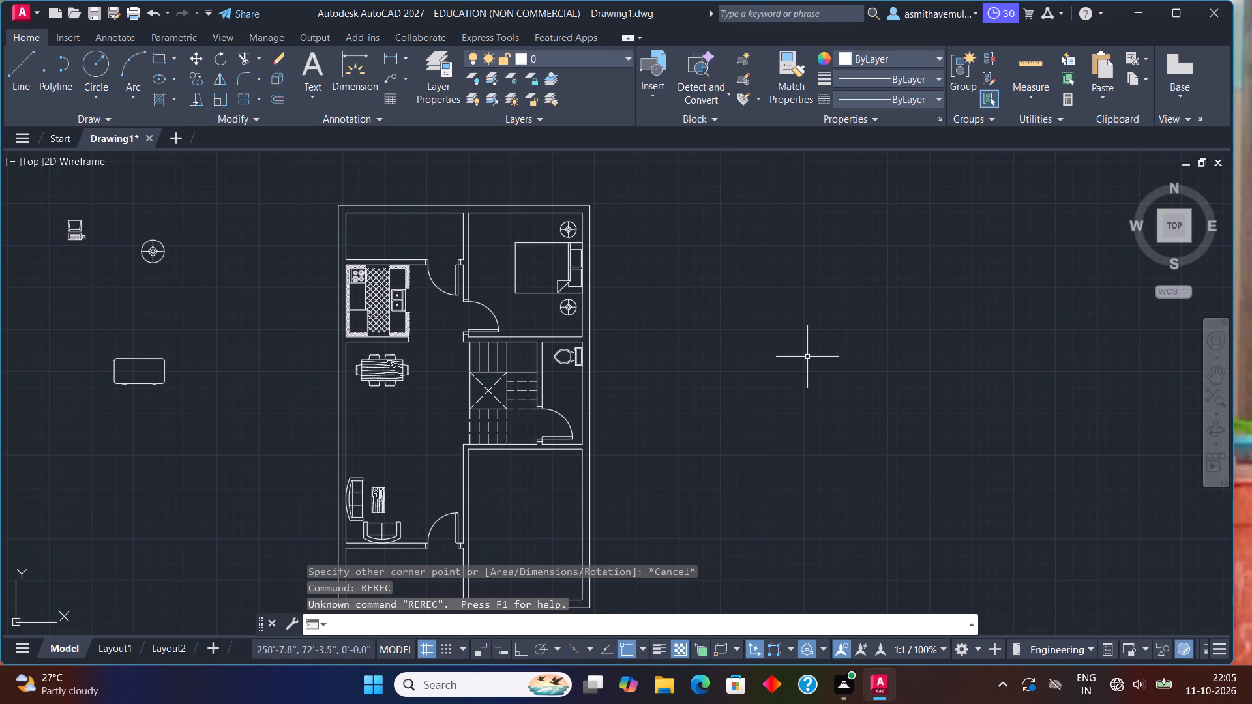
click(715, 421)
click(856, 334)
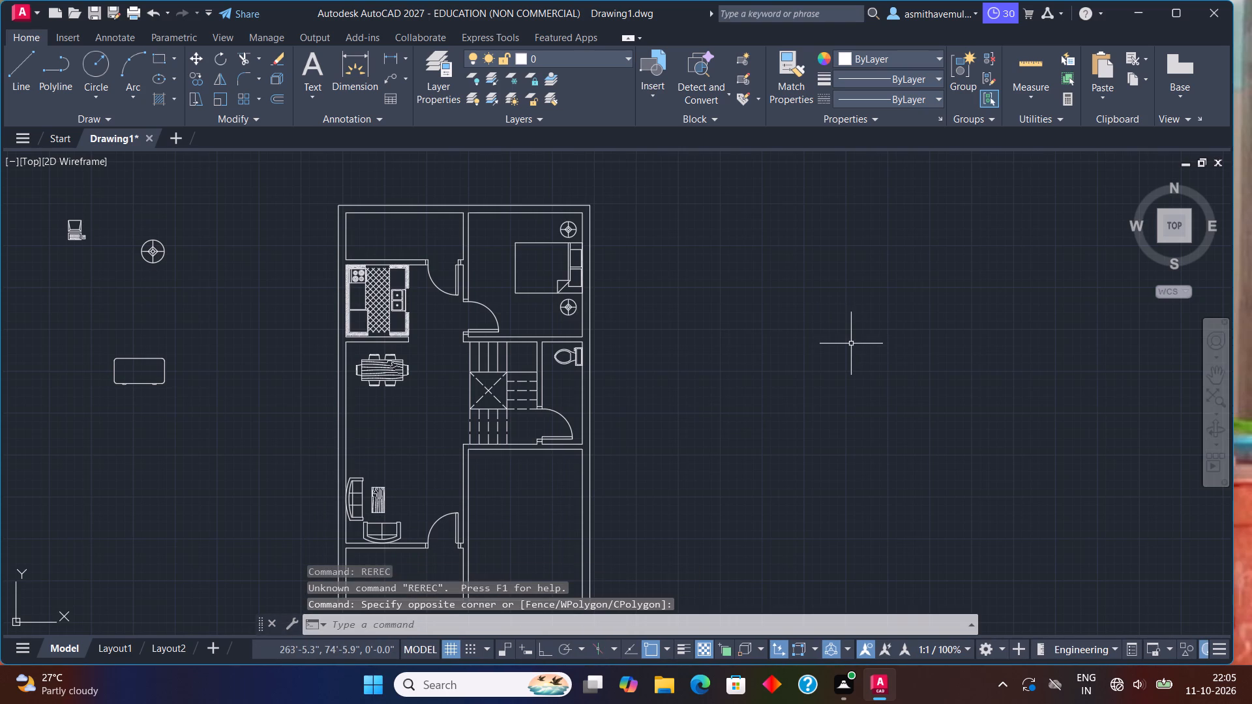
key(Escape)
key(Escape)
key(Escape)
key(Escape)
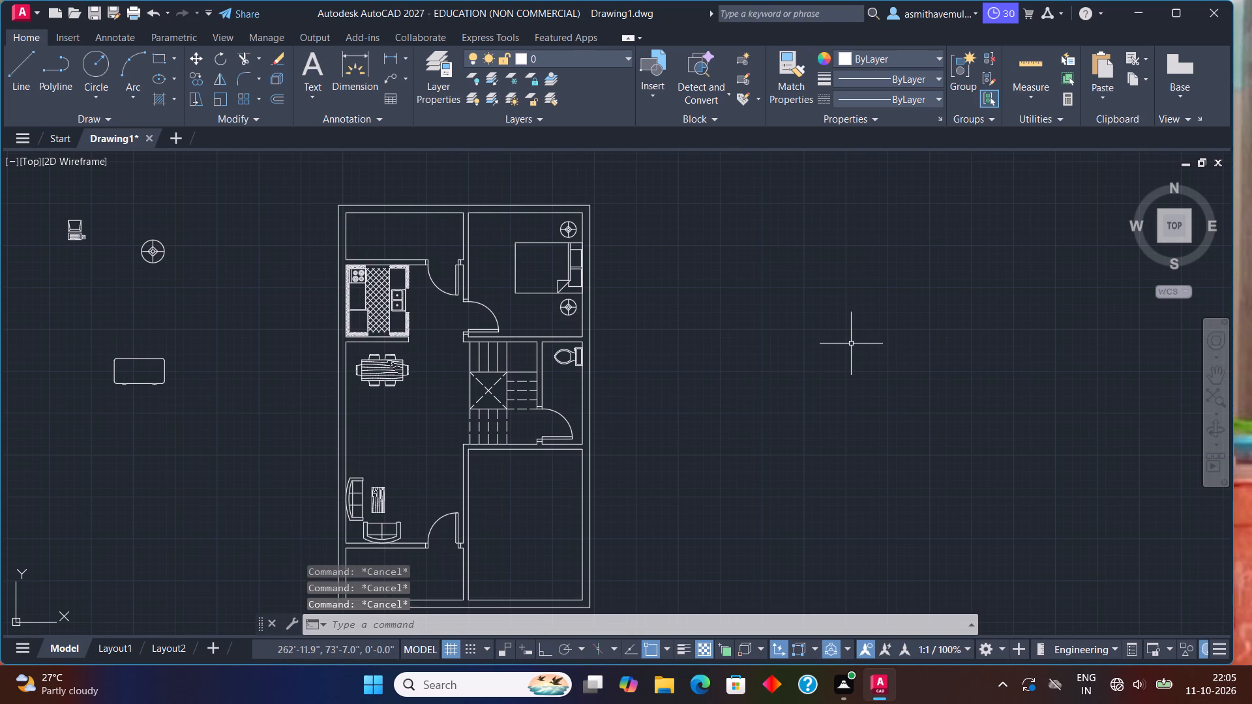
Draw a rectangle 3' long and 9" wide in the empty space beside the floor plan.
text(REC)
key(Return)
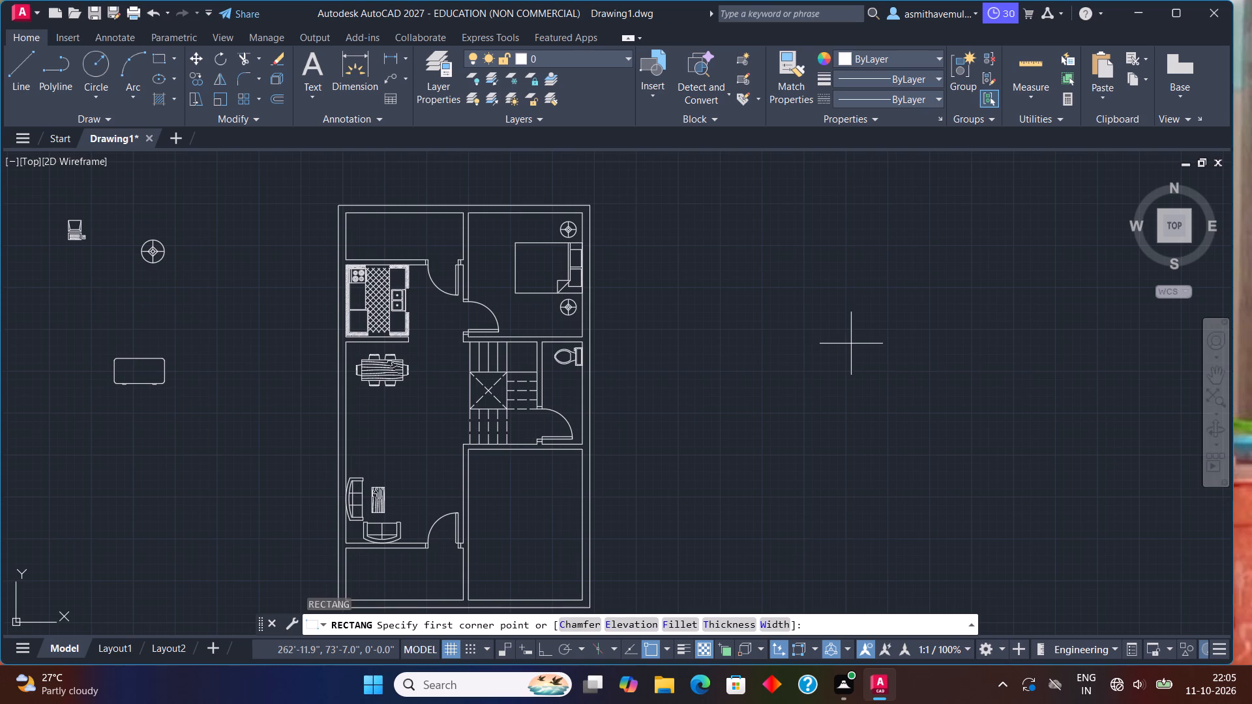
click(766, 391)
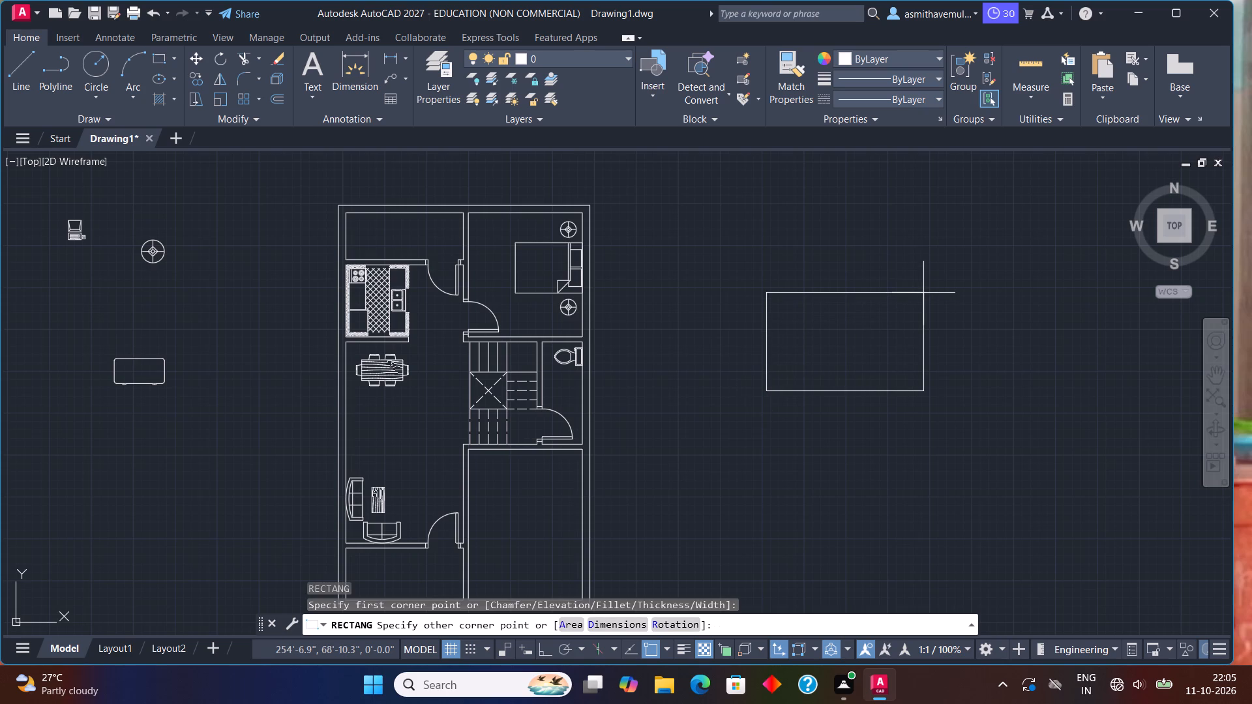
key(d)
key(Return)
key(3)
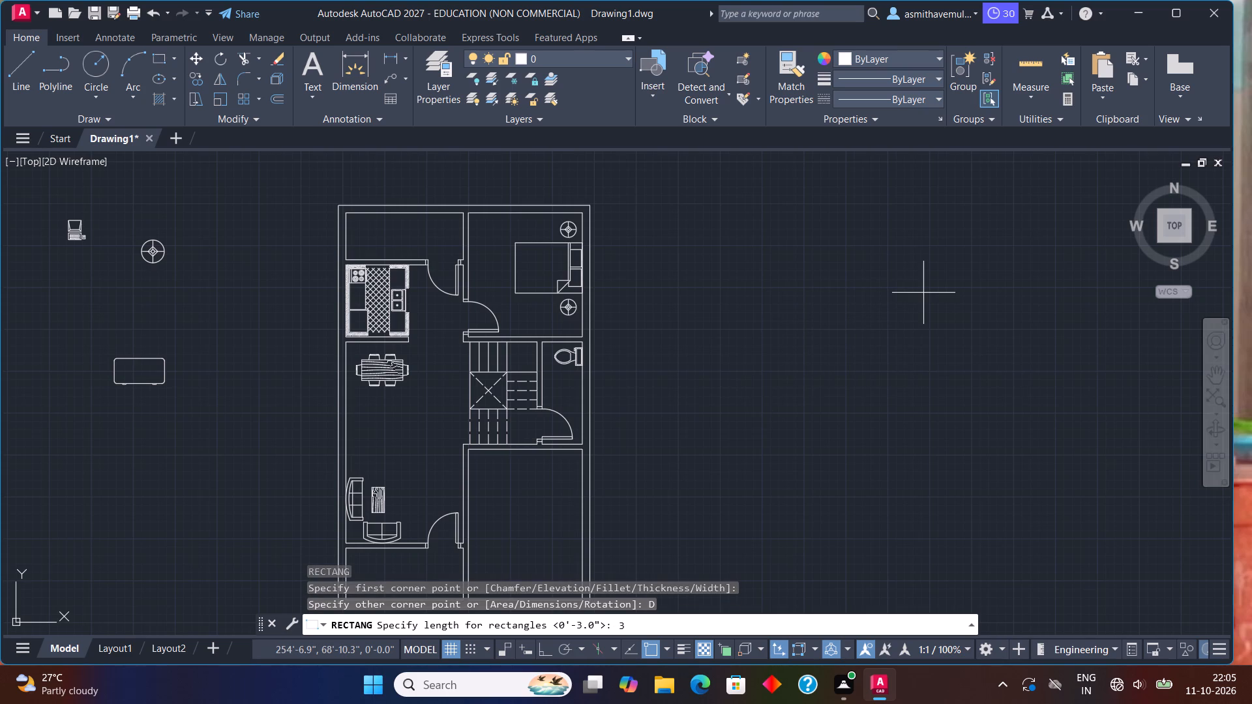
key(apostrophe)
key(Return)
key(9)
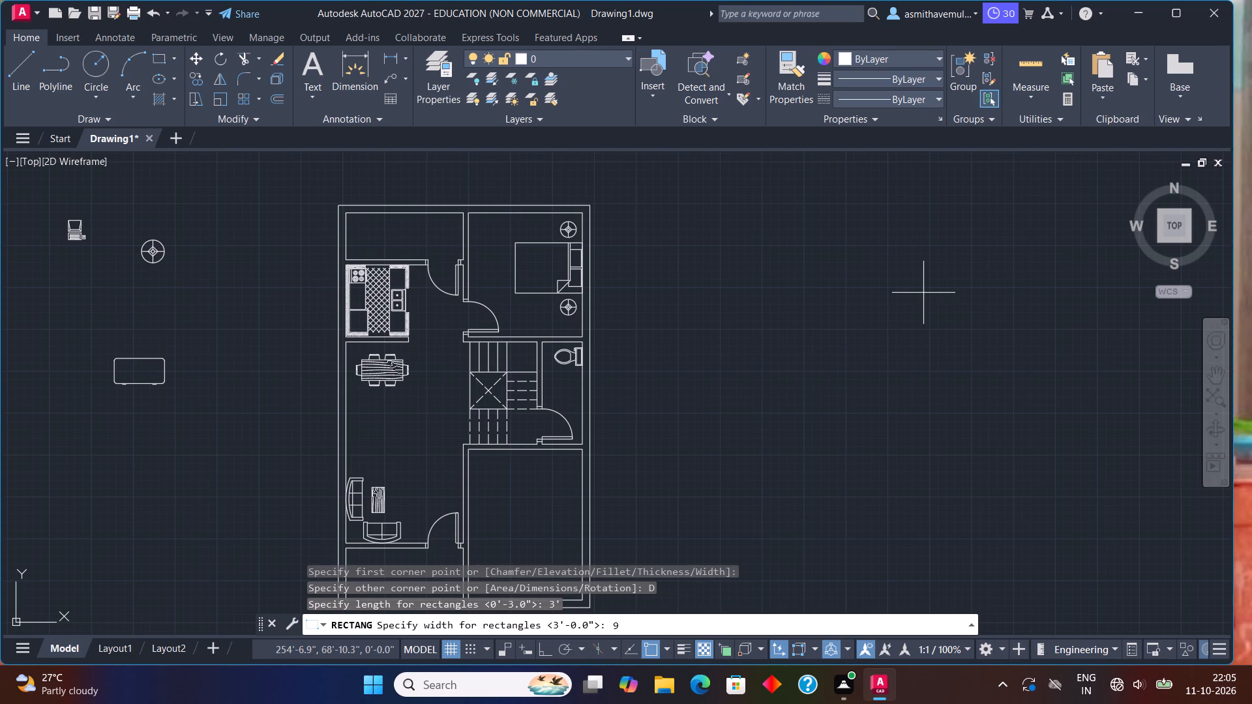
key(shift+quotedbl)
key(Return)
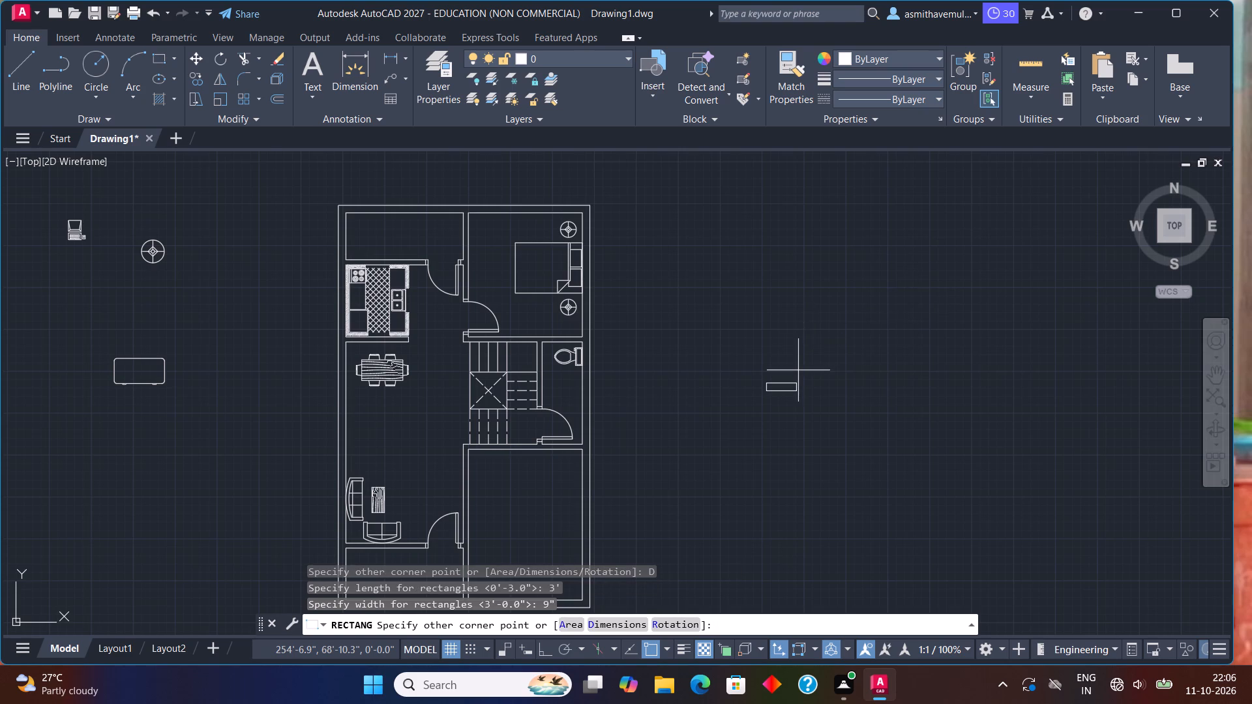
scroll(798, 371, up, 1)
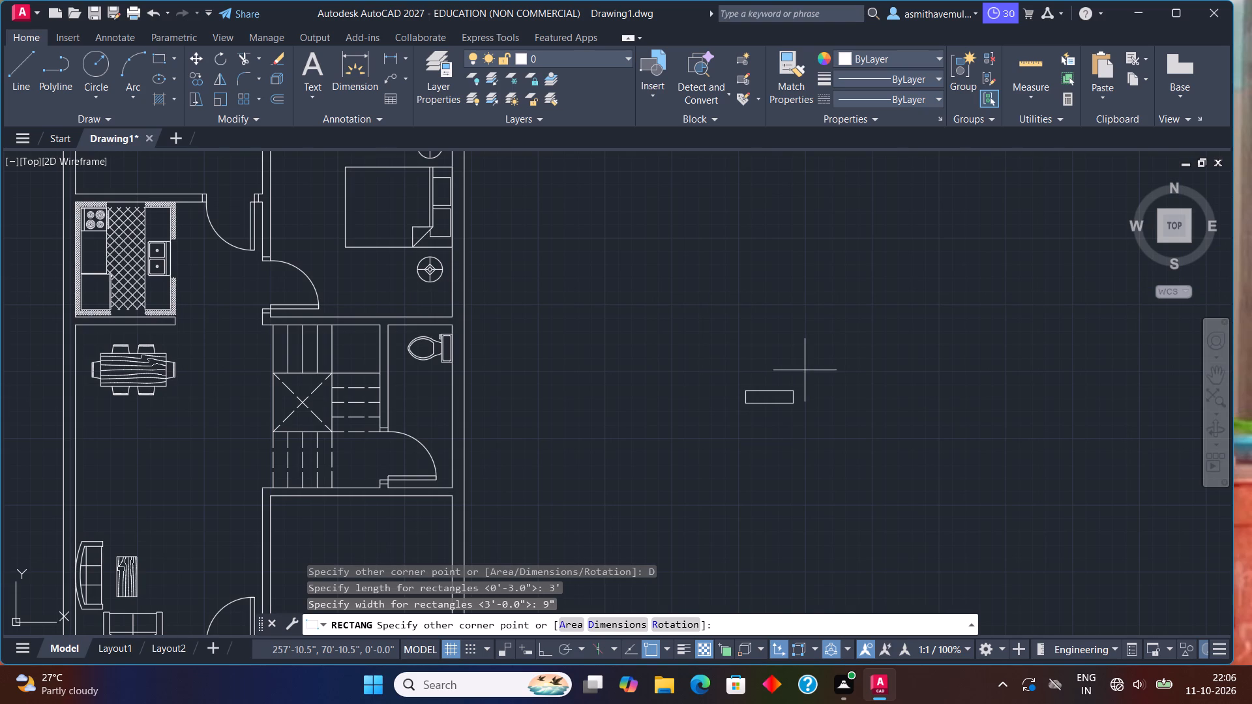
scroll(781, 394, up, 2)
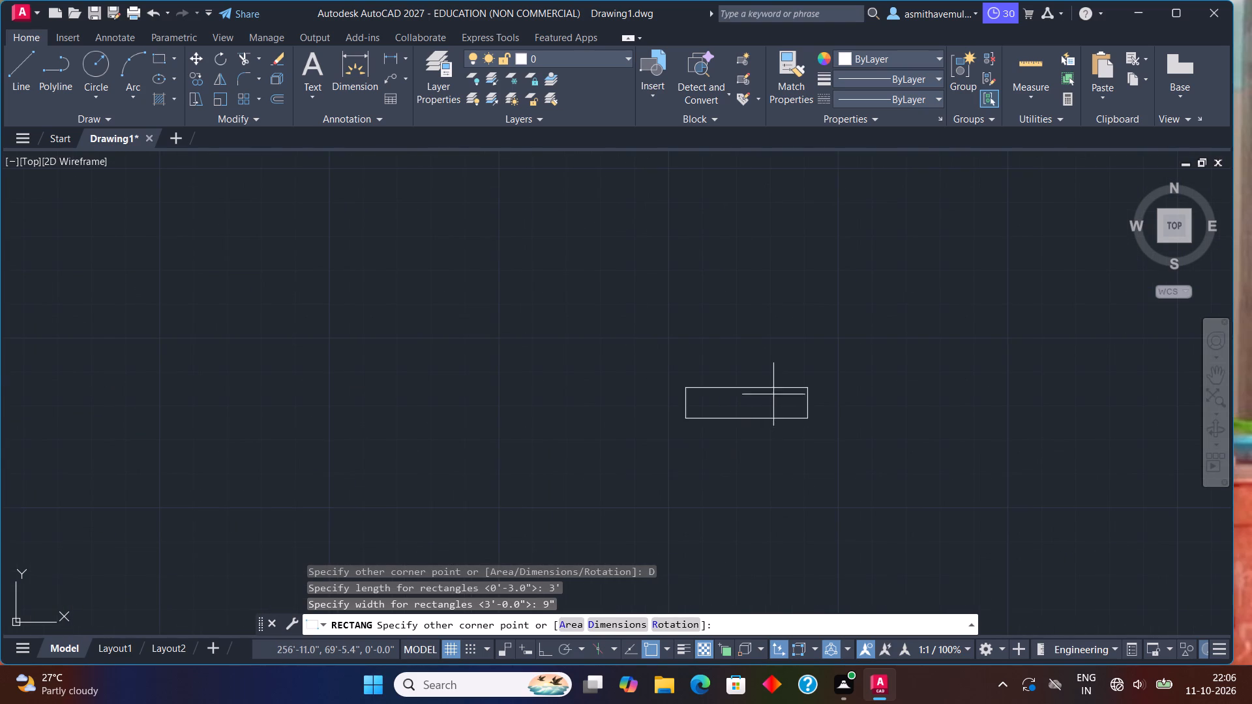
click(776, 383)
Explode the 3' by 9" rectangle into separate lines.
click(764, 390)
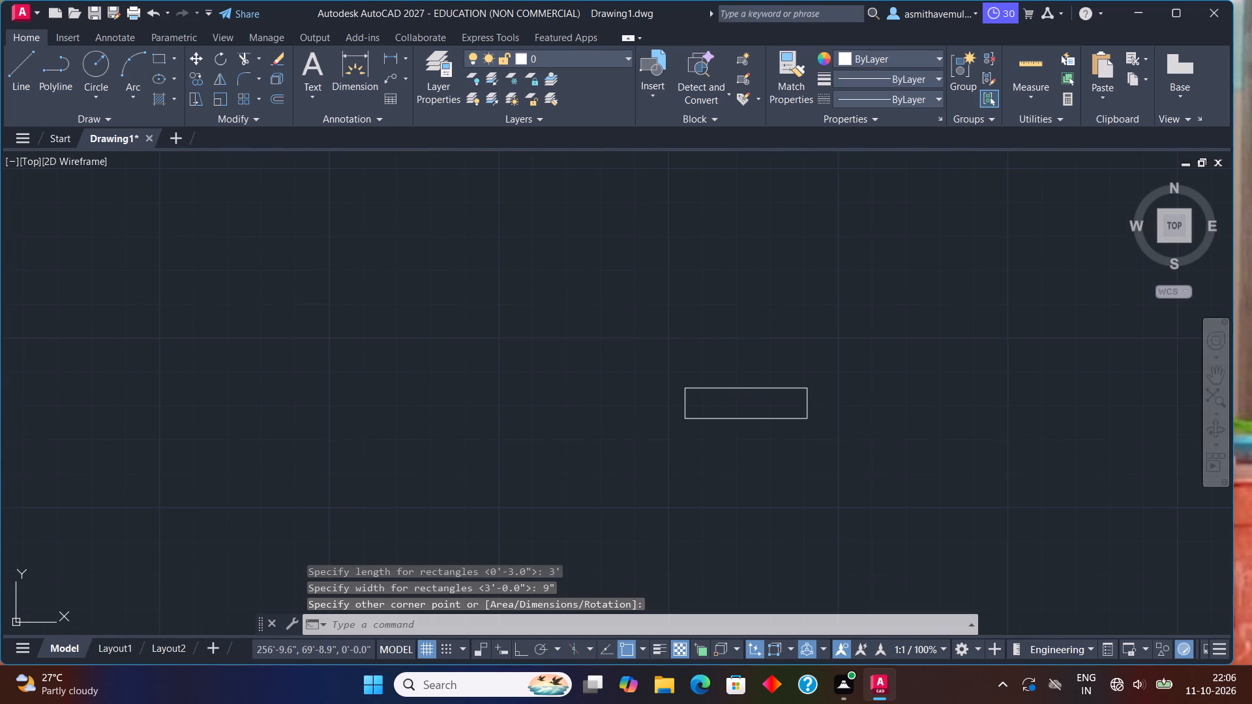
key(x)
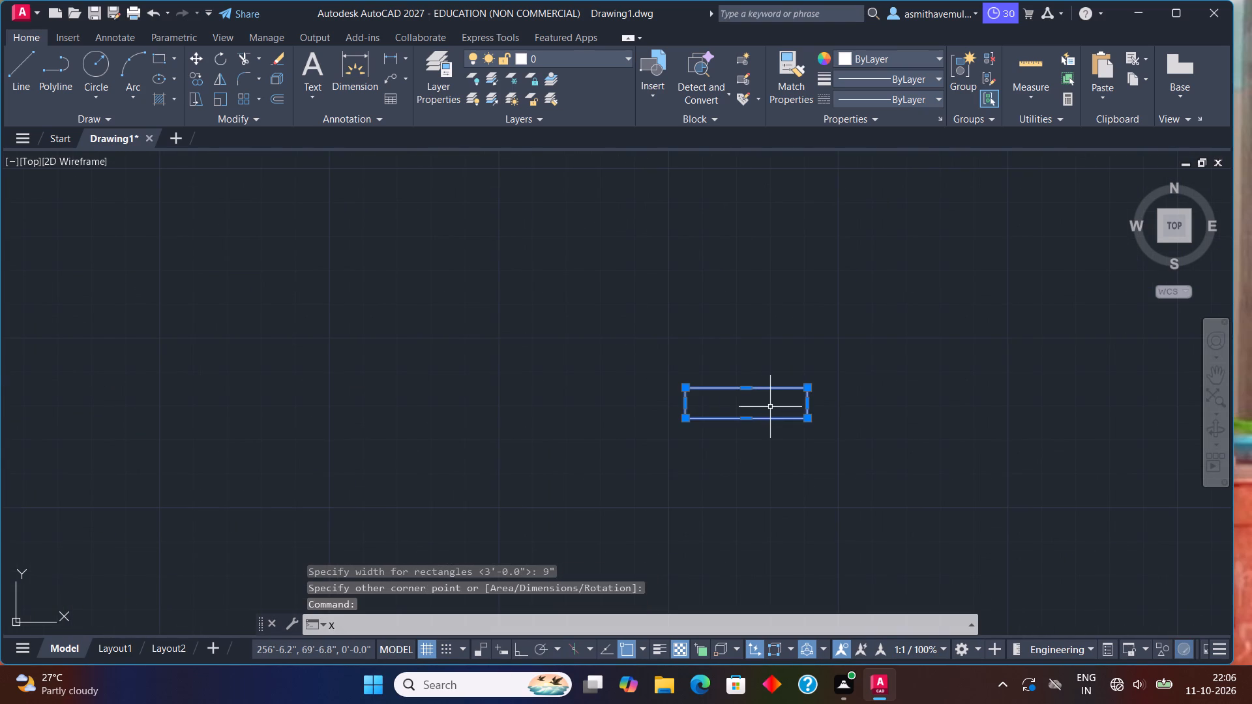
key(Return)
scroll(728, 411, up, 1)
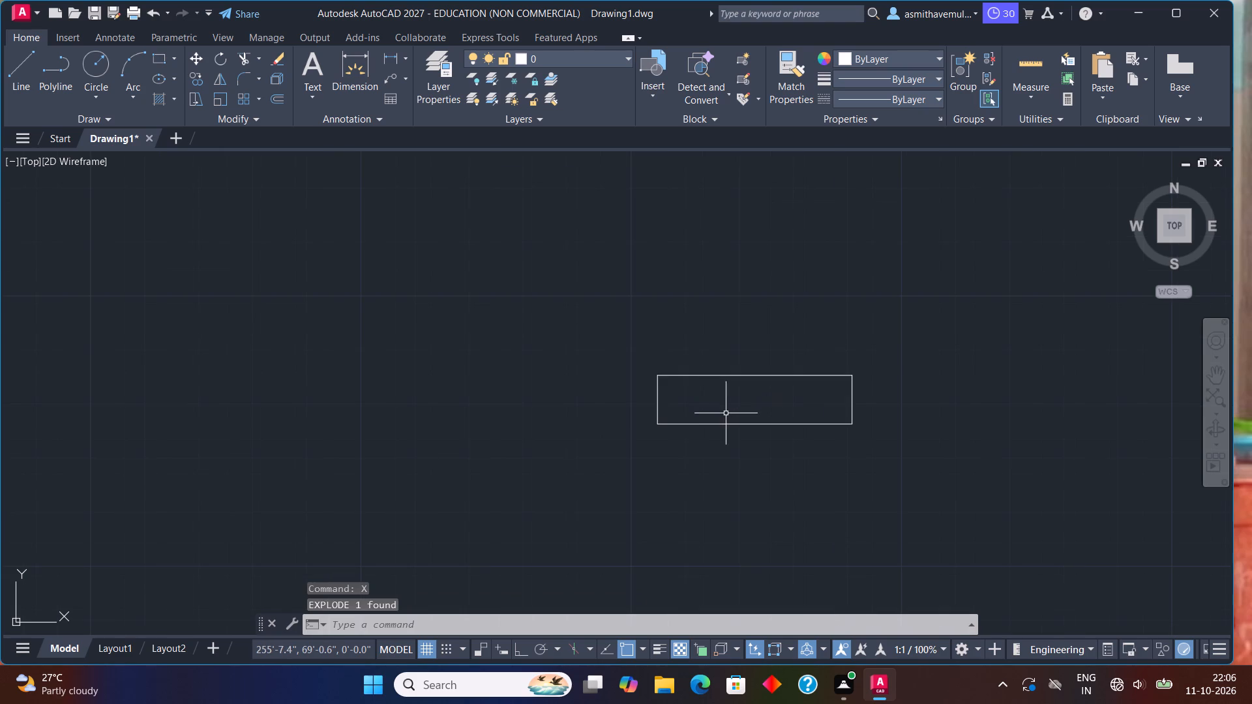
middle_click(708, 406)
scroll(707, 405, down, 2)
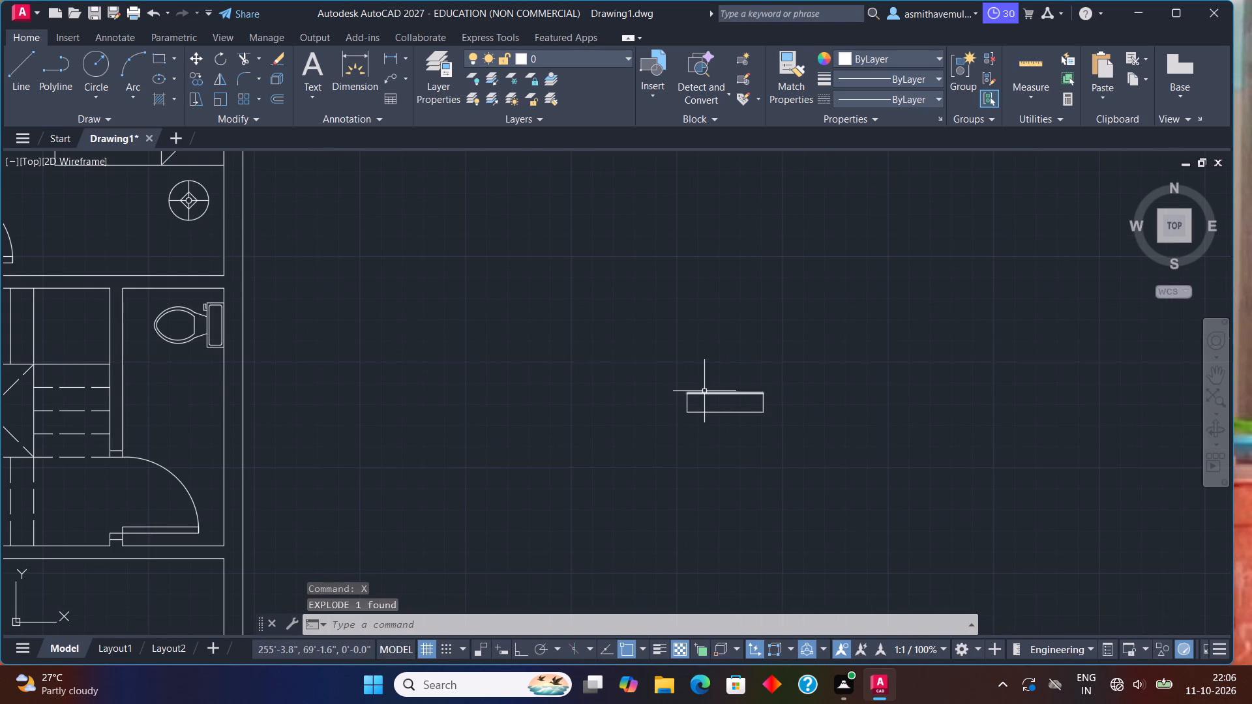
click(704, 392)
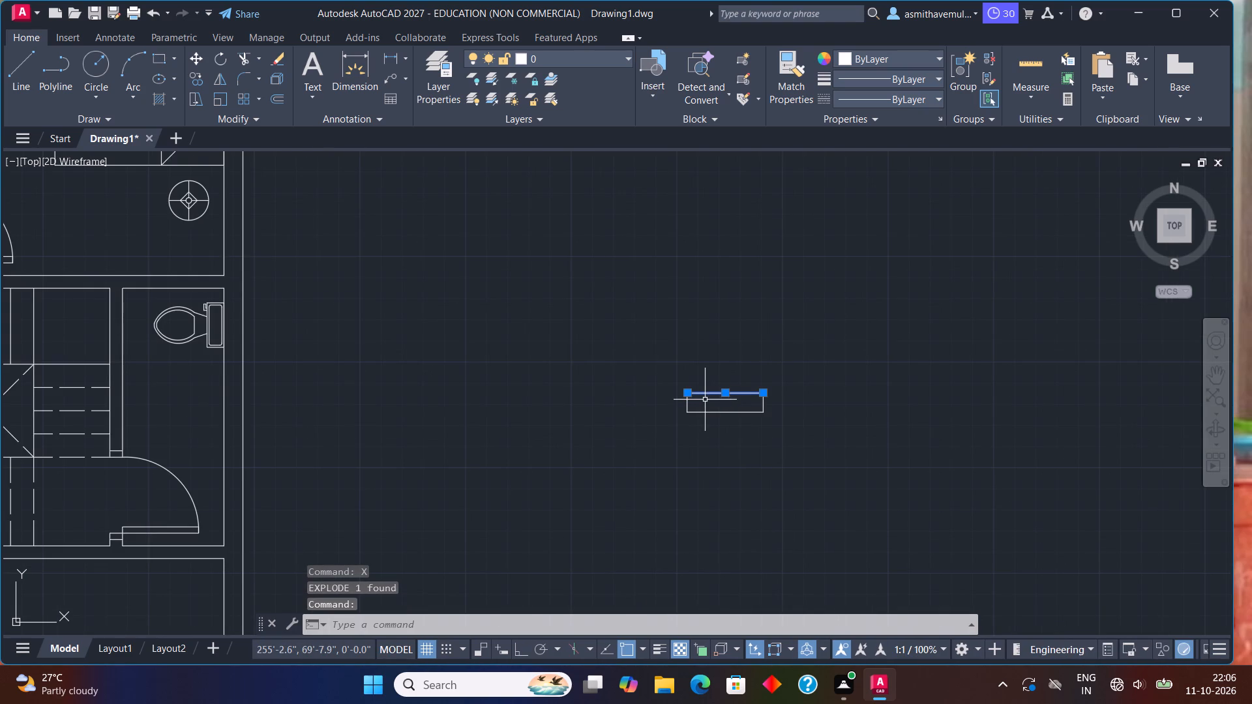
key(Escape)
Move the exploded rectangle's four lines about 13'-4" horizontally toward the plan's outer wall.
drag(736, 374, 678, 435)
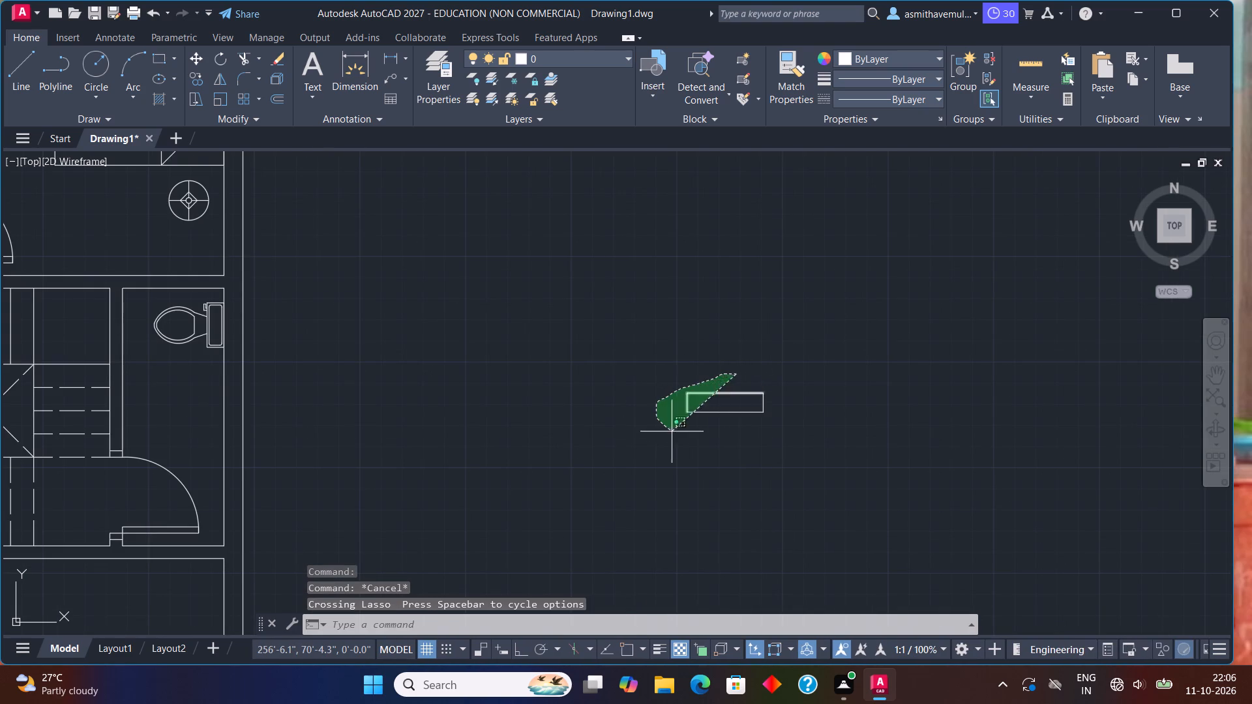
drag(678, 435, 853, 432)
key(m)
key(Return)
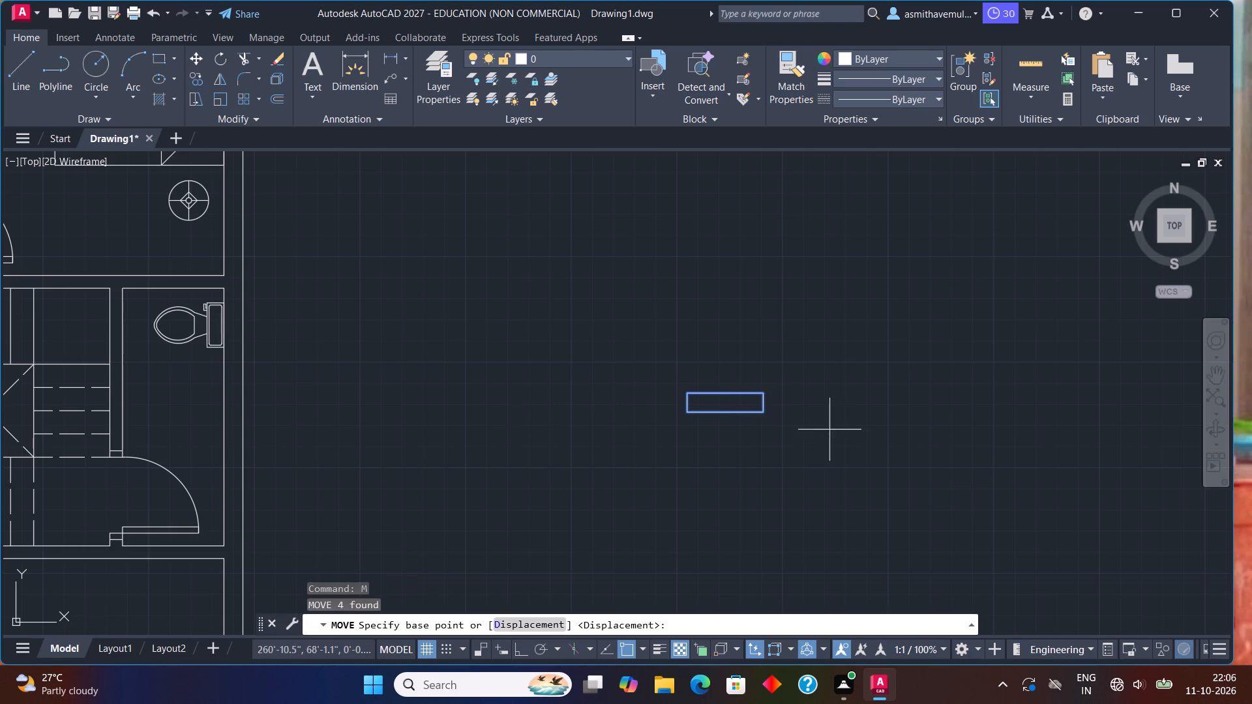
click(692, 411)
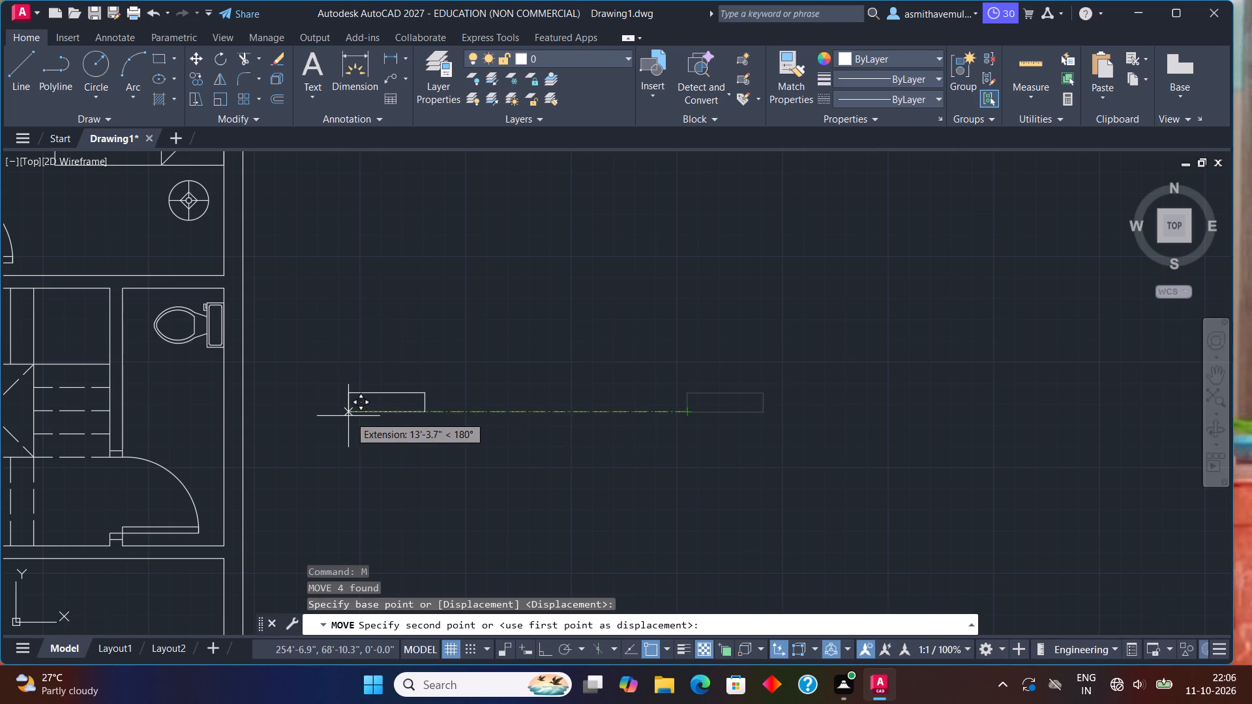
click(347, 416)
Draw a horizontal centre line inside the small rectangle, joining the midpoints of its two short sides.
middle_drag(371, 404, 545, 479)
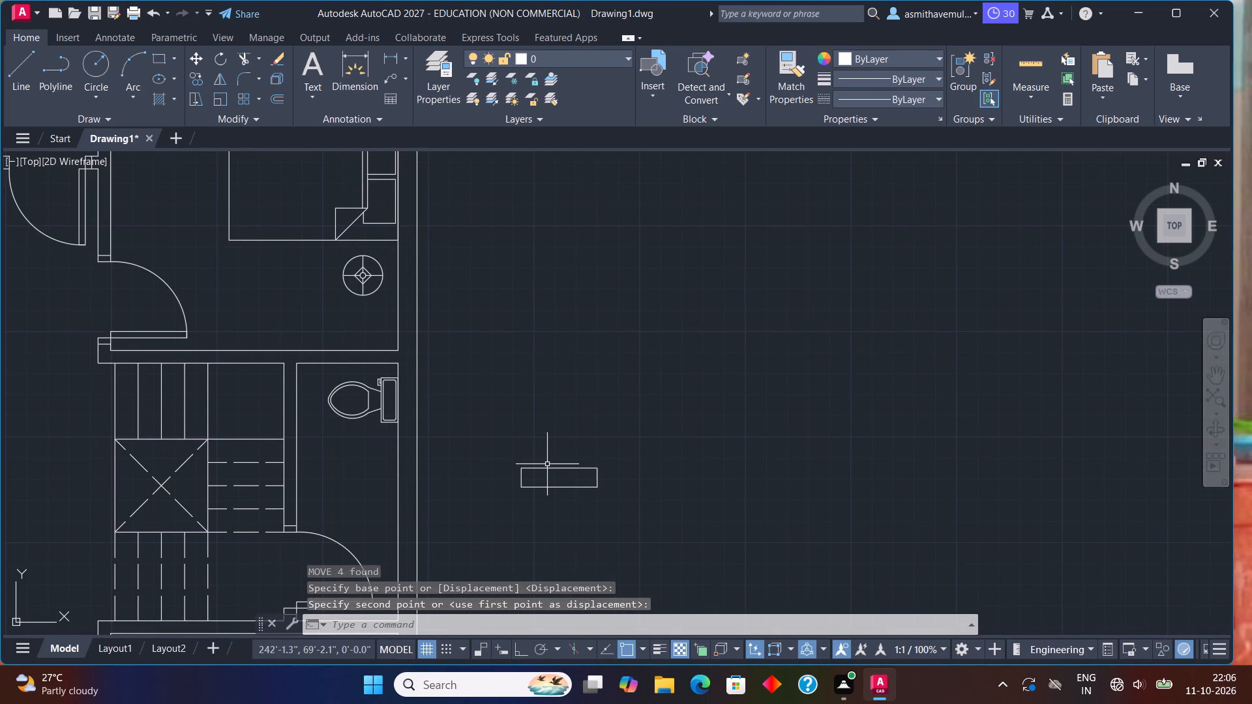
scroll(547, 464, up, 1)
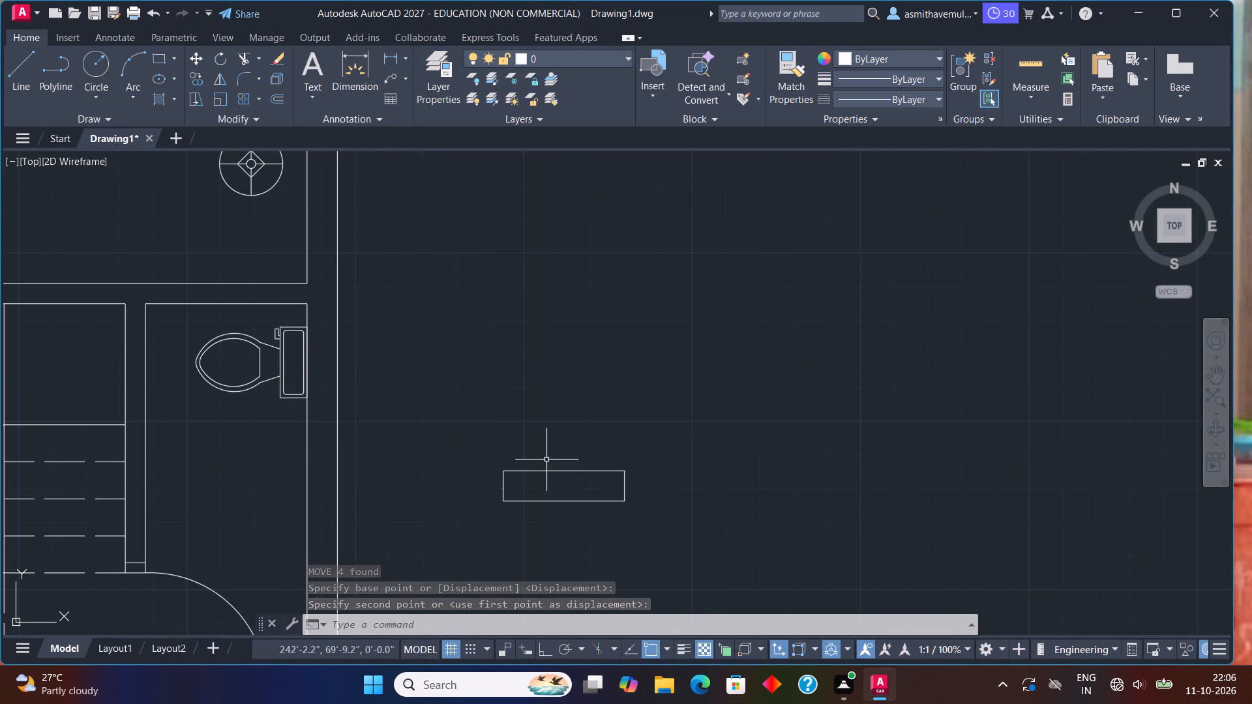
key(l)
key(Return)
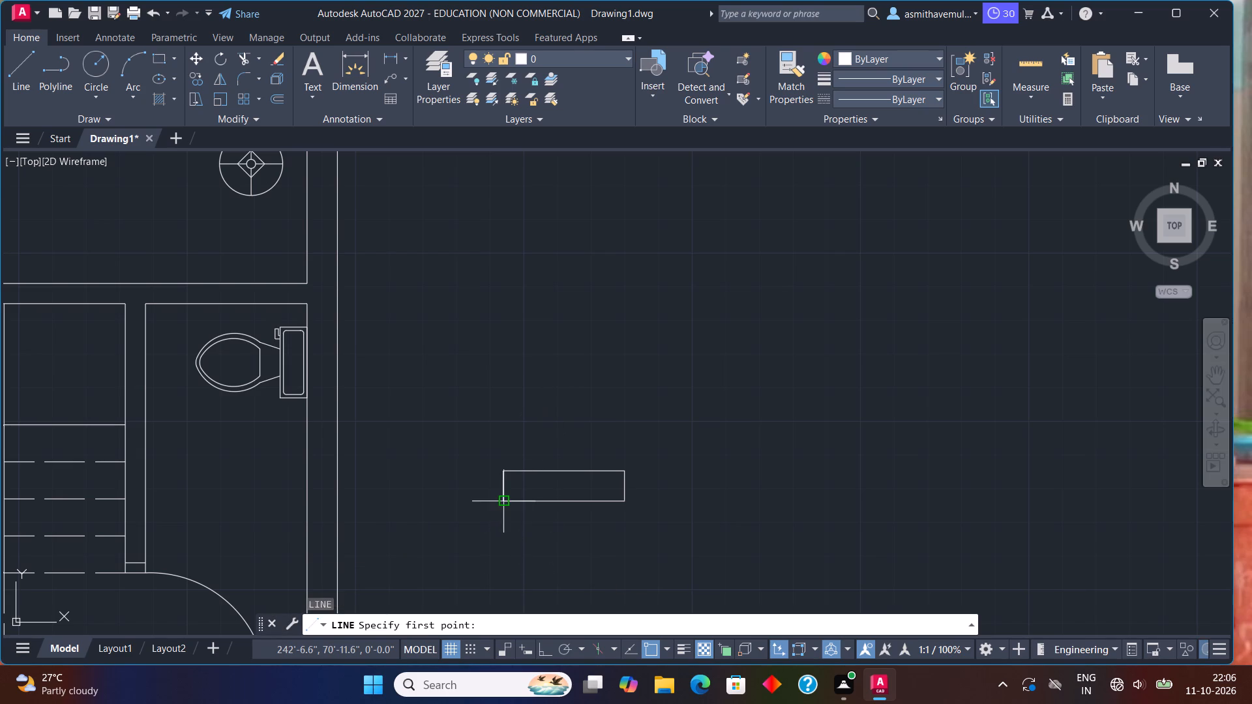
scroll(504, 500, up, 1)
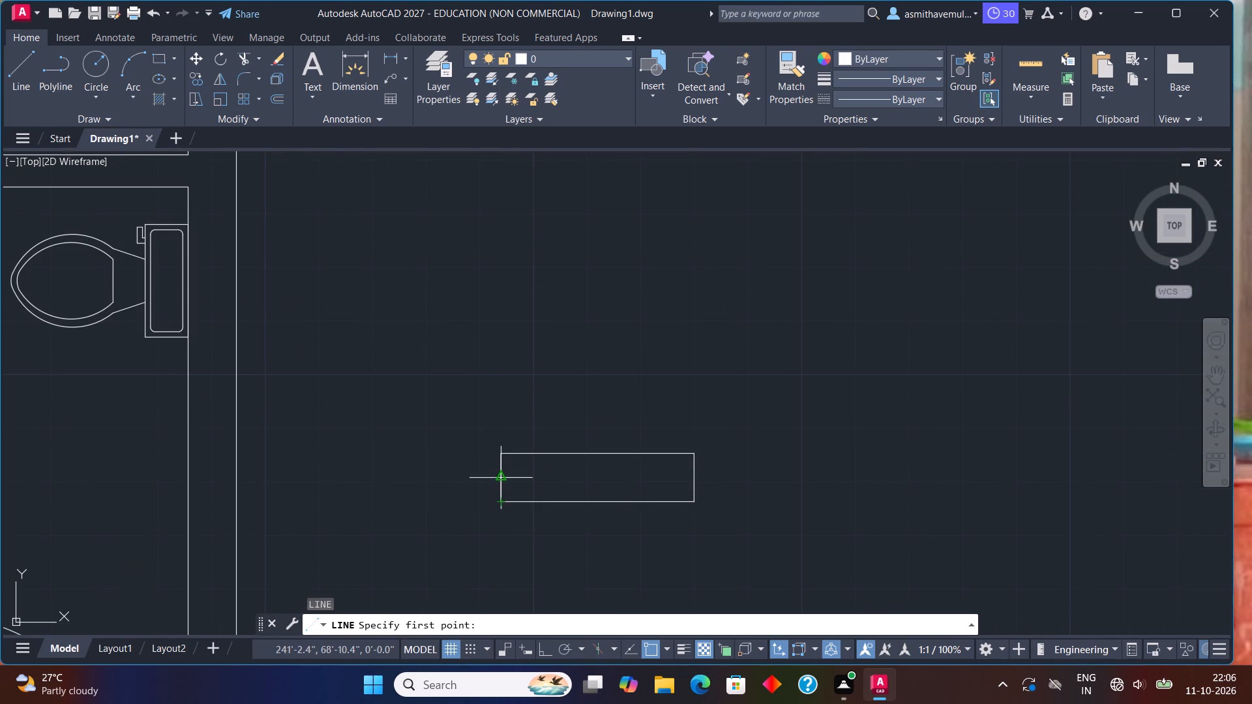
click(500, 475)
click(695, 475)
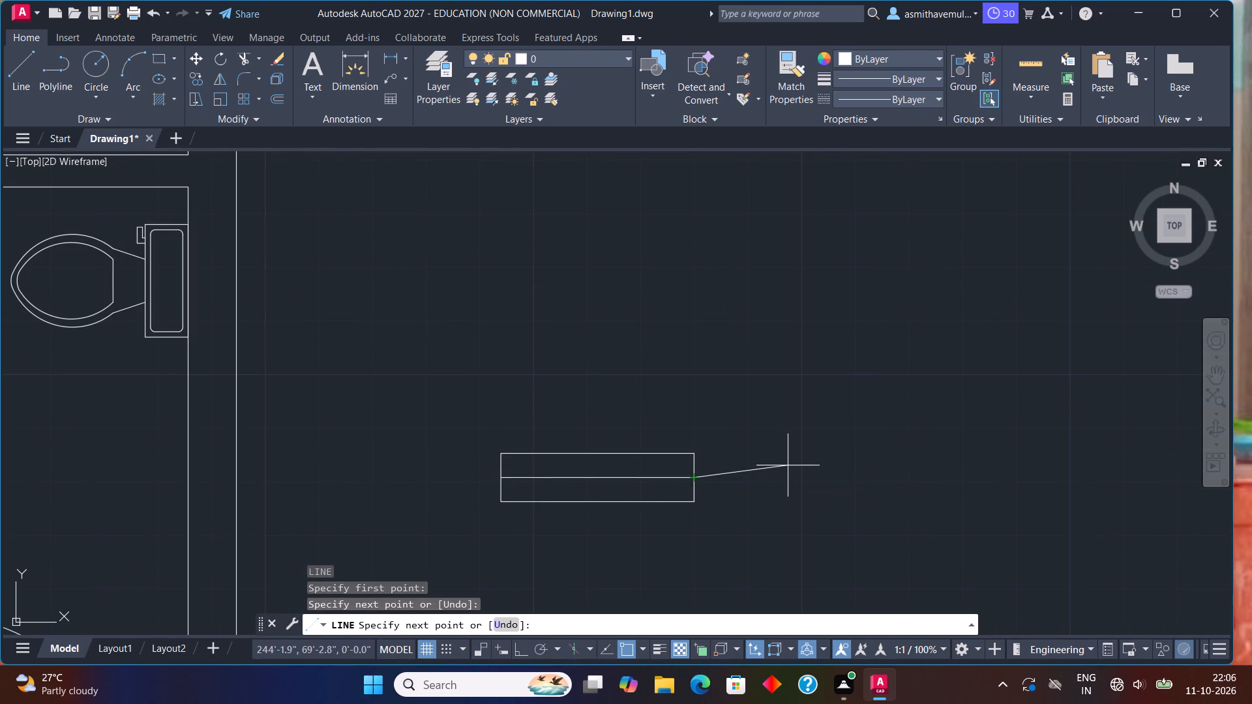
key(Escape)
Offset the small rectangle's centre line 3" upward and both of its short sides 3" outward.
key(o)
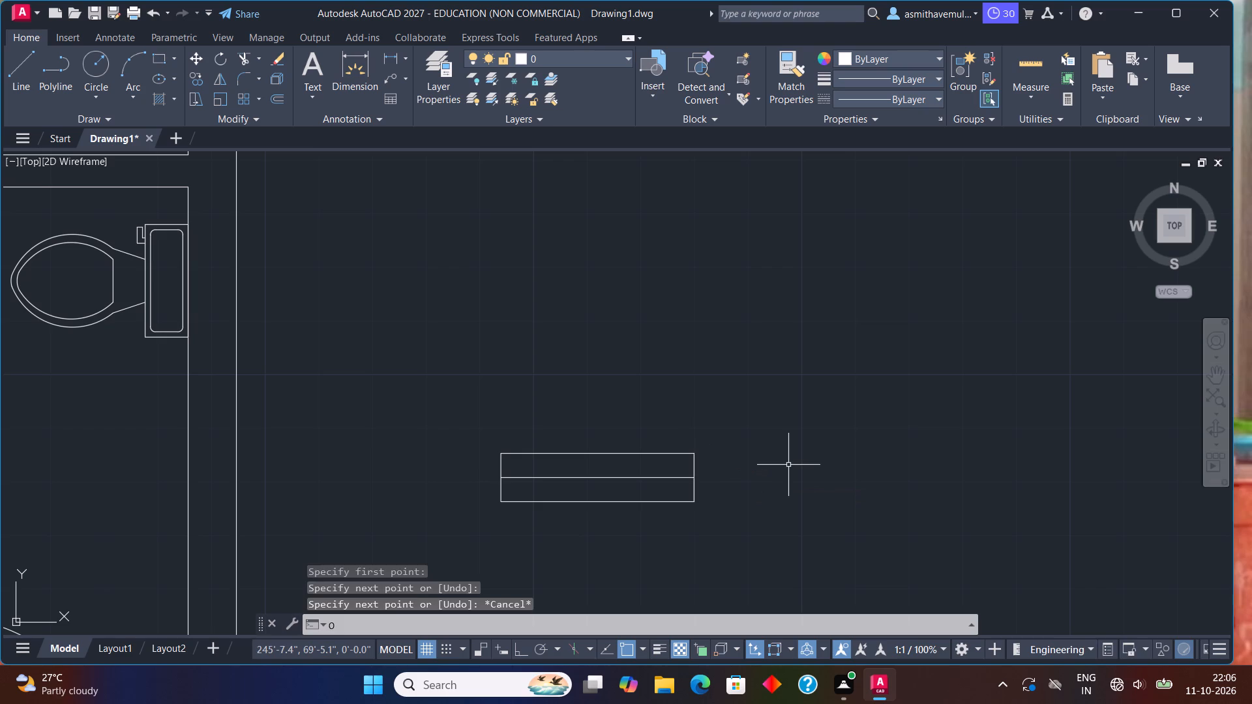
key(Return)
key(3)
key(shift+quotedbl)
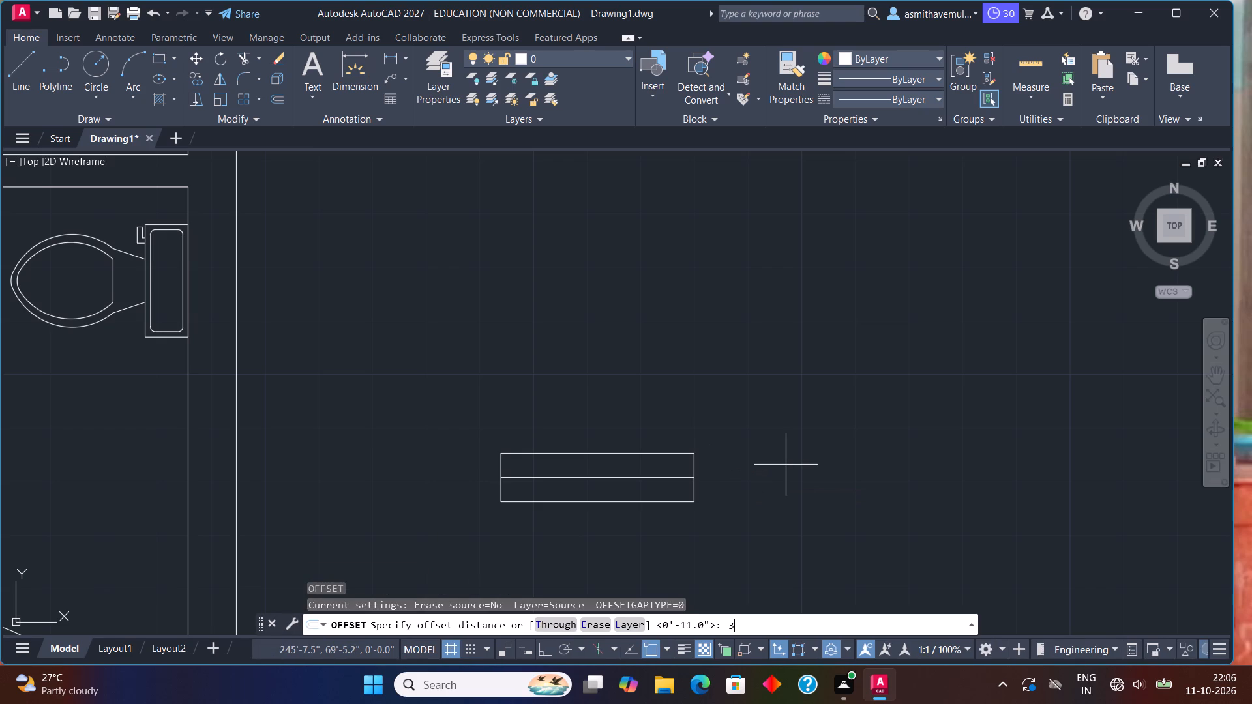
key(Return)
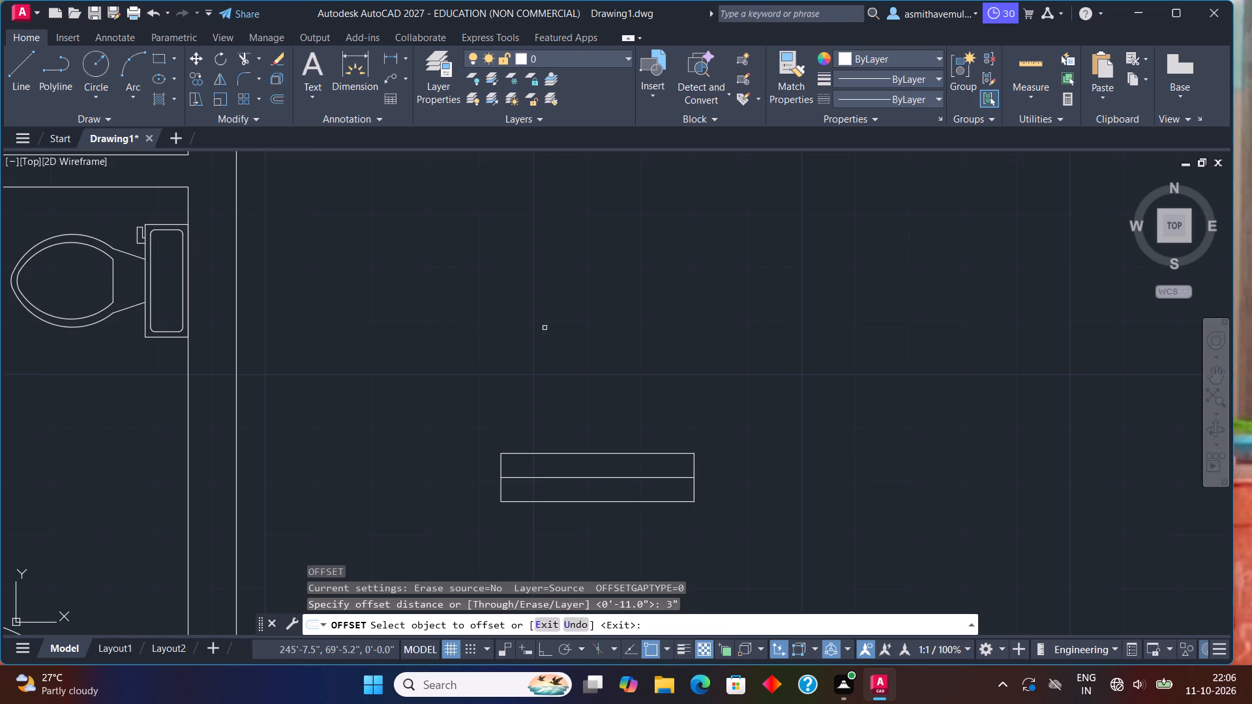
click(643, 477)
click(643, 468)
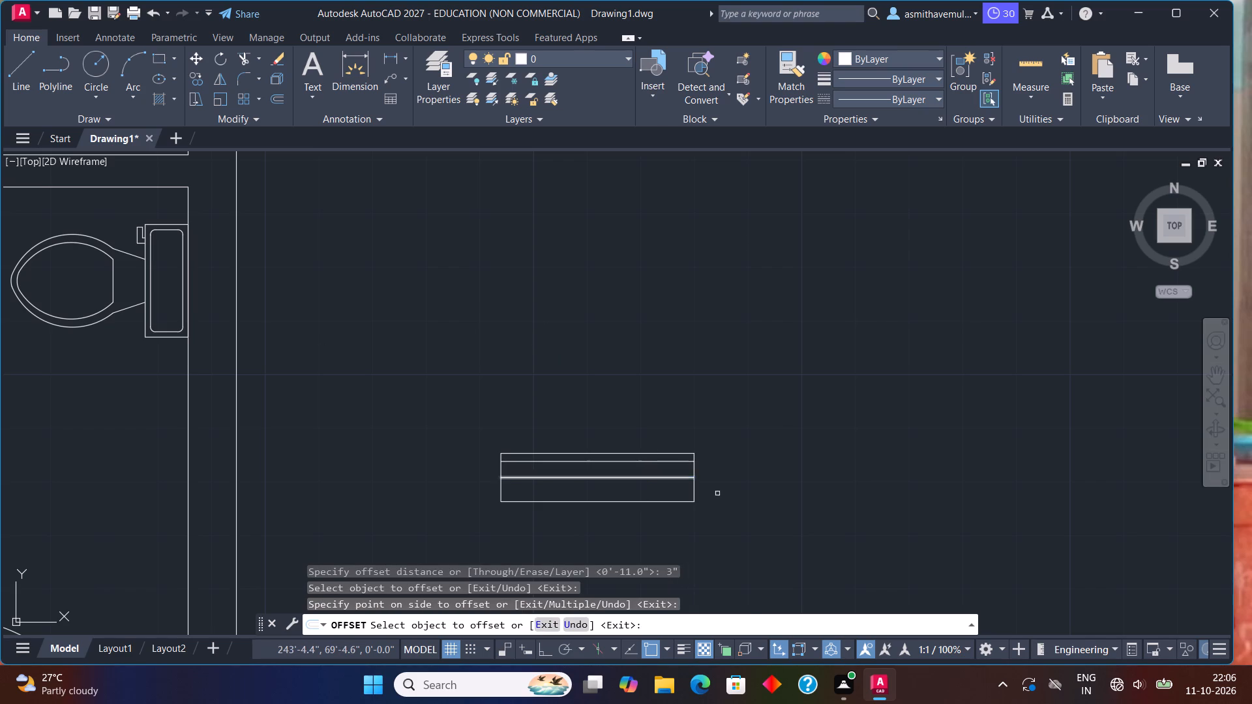
drag(694, 466, 701, 469)
click(797, 491)
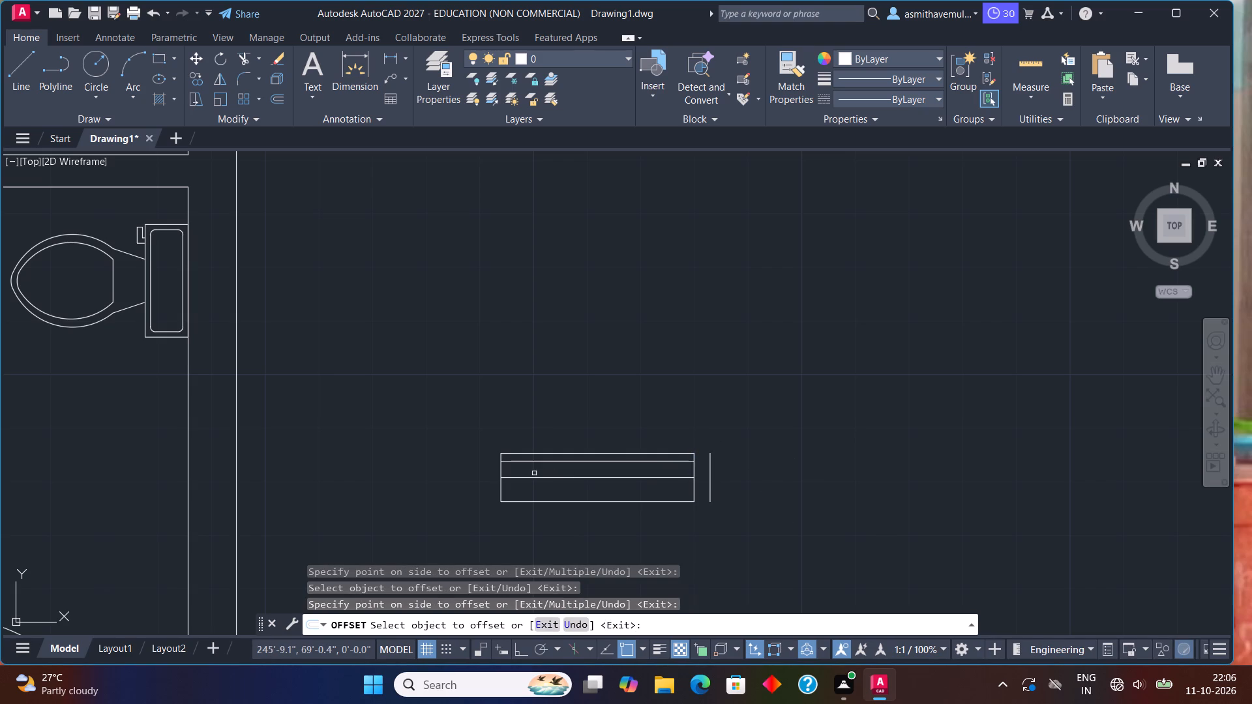
drag(503, 468, 493, 468)
click(432, 456)
key(Escape)
Copy the complete small rectangle symbol, including its side lines, to three free spots beside the plan.
scroll(309, 385, down, 2)
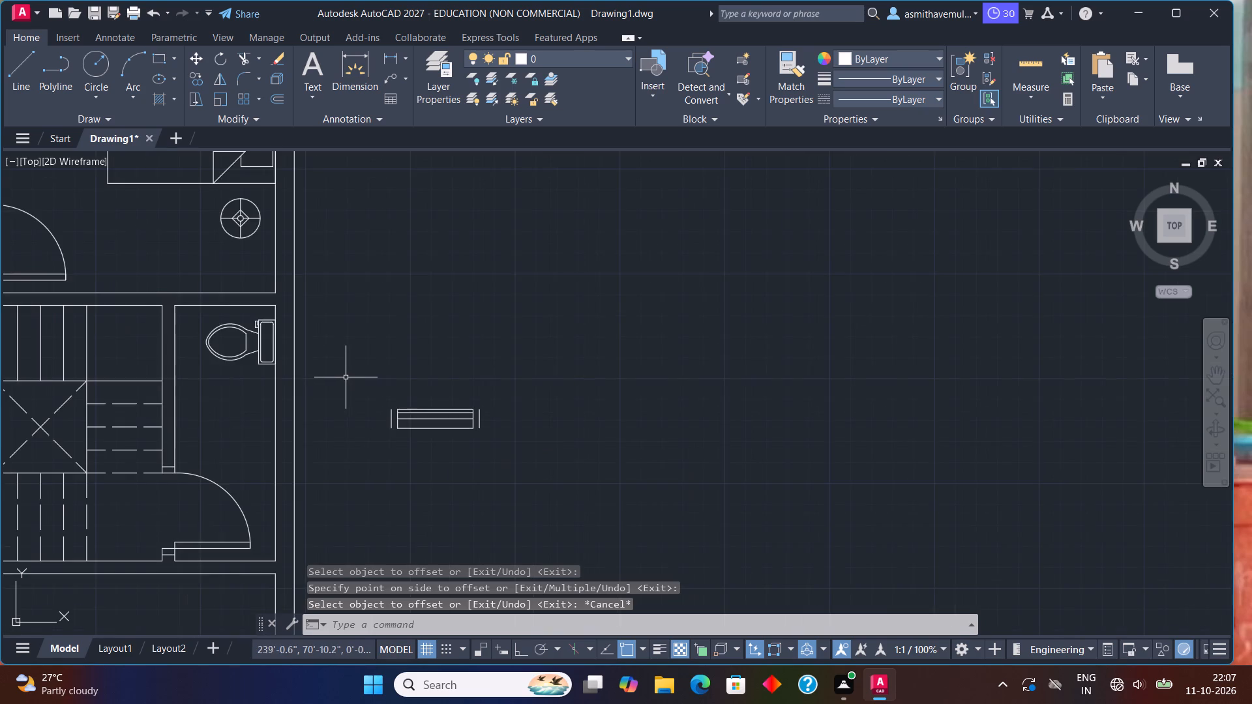
middle_drag(346, 377, 511, 372)
drag(599, 372, 664, 477)
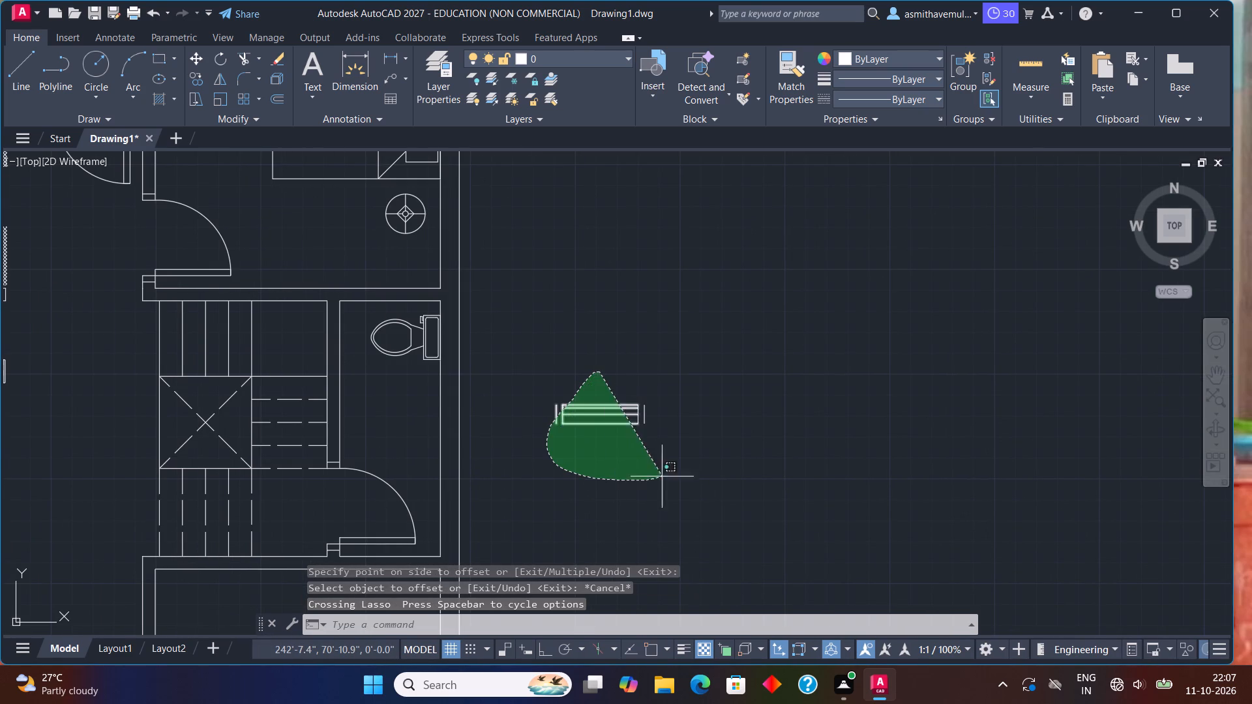
drag(664, 477, 698, 430)
text(COP)
key(y)
key(Return)
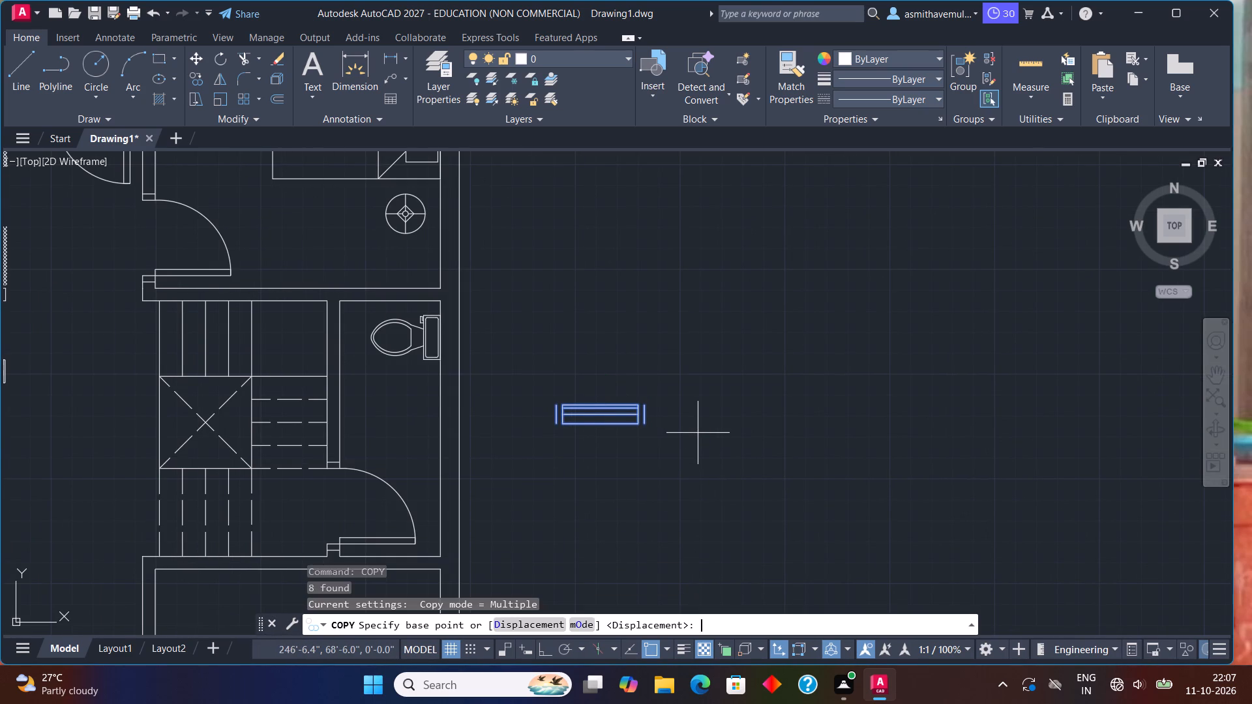
click(648, 403)
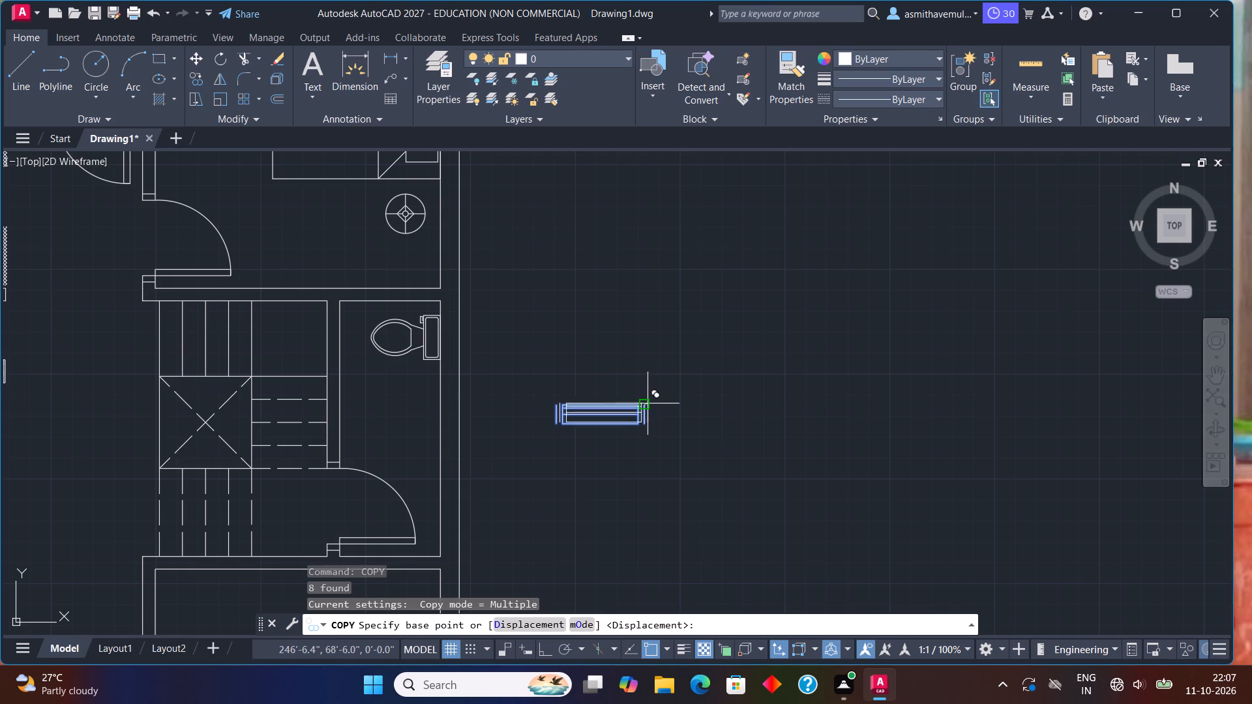
click(621, 296)
click(726, 236)
click(852, 329)
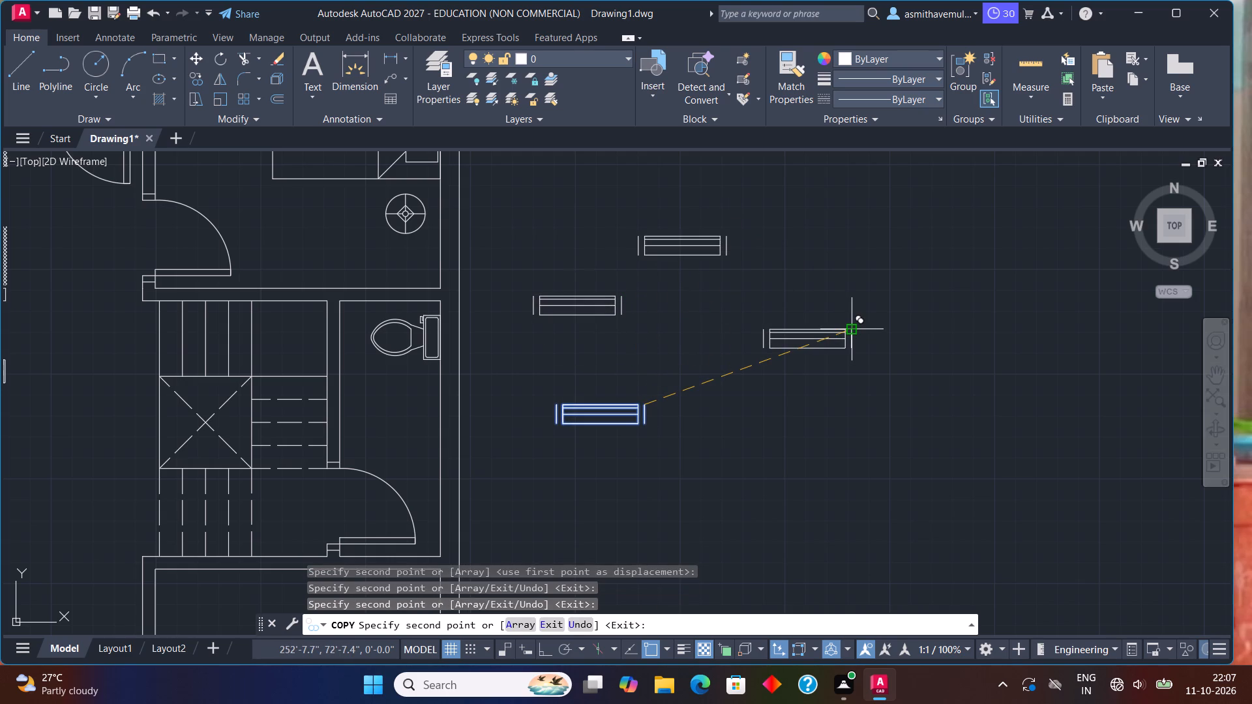
key(Escape)
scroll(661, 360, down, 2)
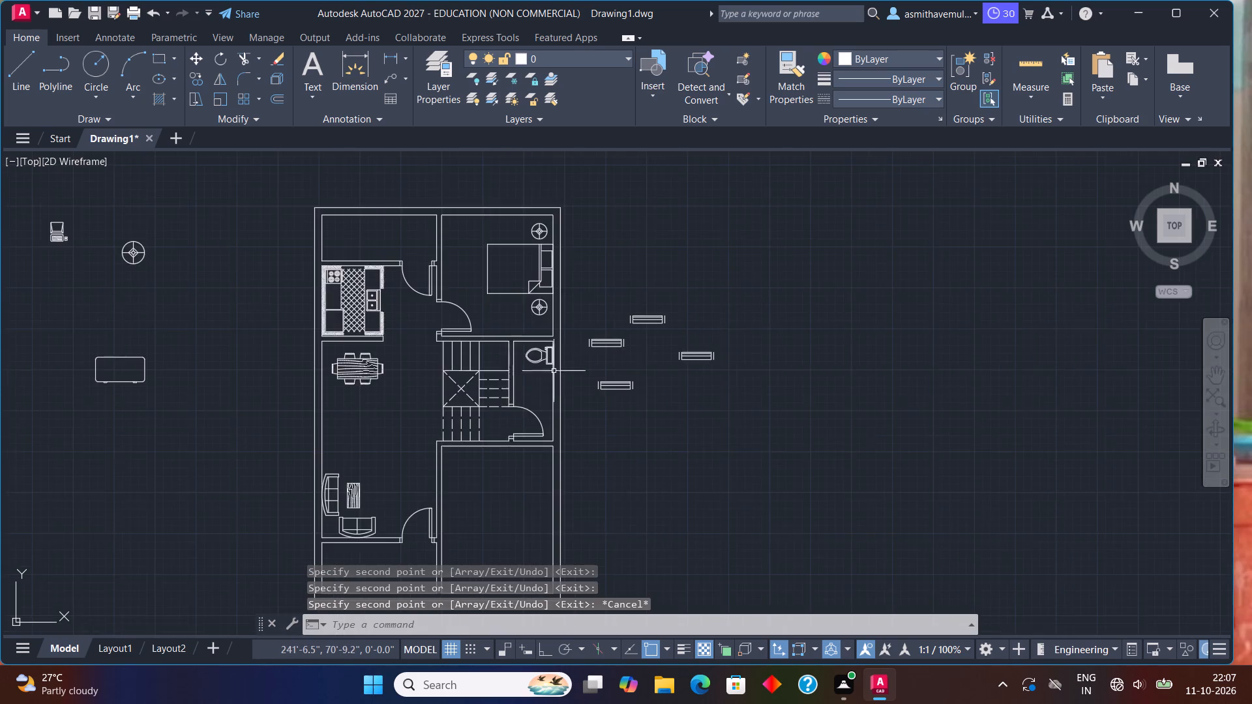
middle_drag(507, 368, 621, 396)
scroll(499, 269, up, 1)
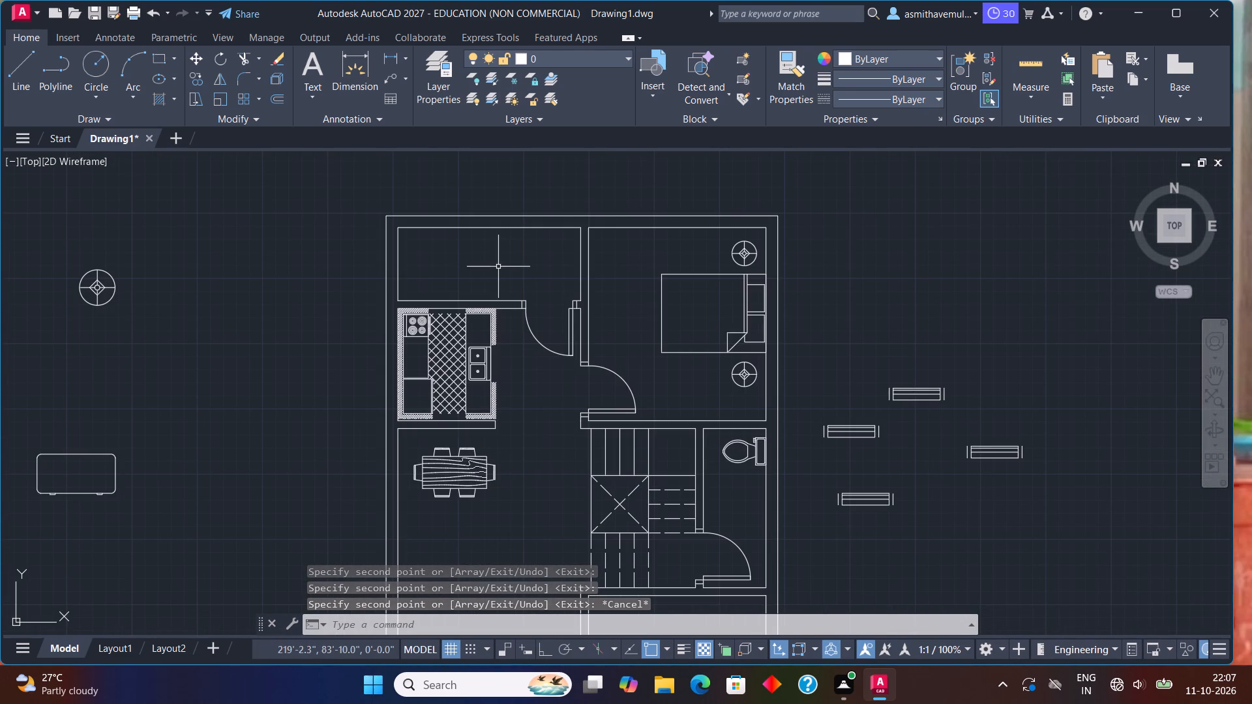
Make the dashed ACAD linetype current and draw a diagonal across the room above the kitchen, from its upper-left to lower-right inner corner.
middle_drag(499, 266, 524, 287)
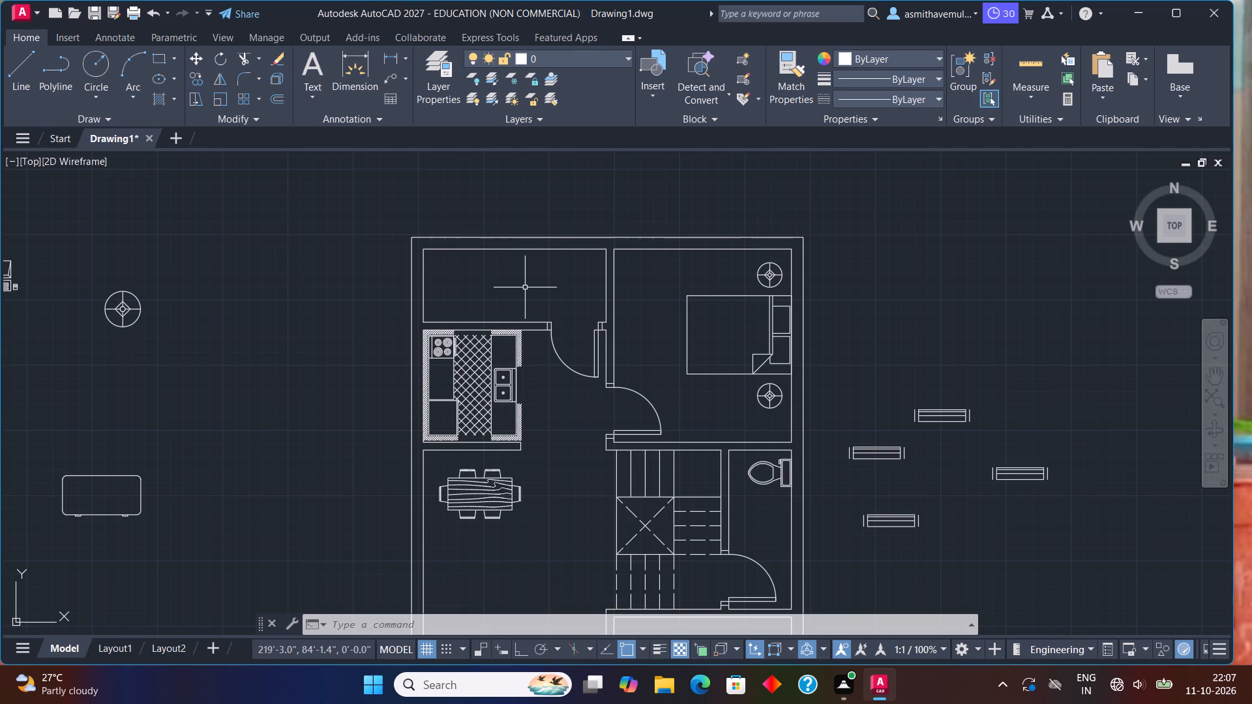
click(850, 101)
click(882, 150)
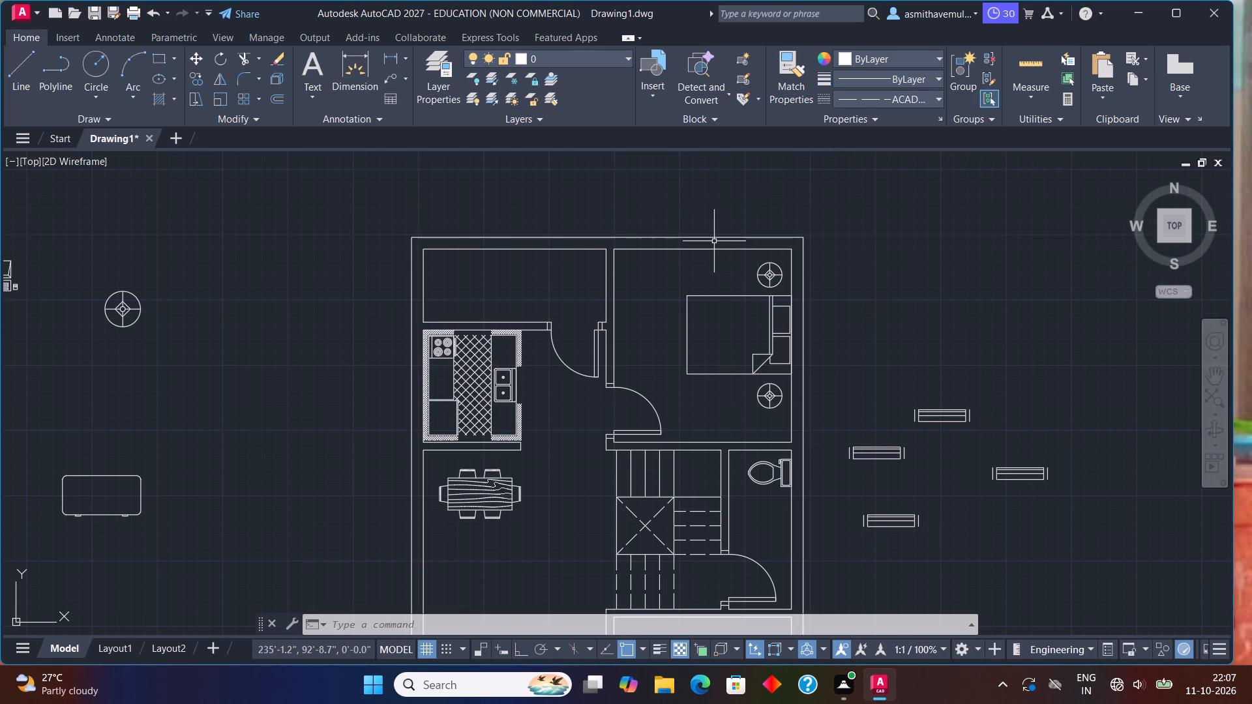
text(L4)
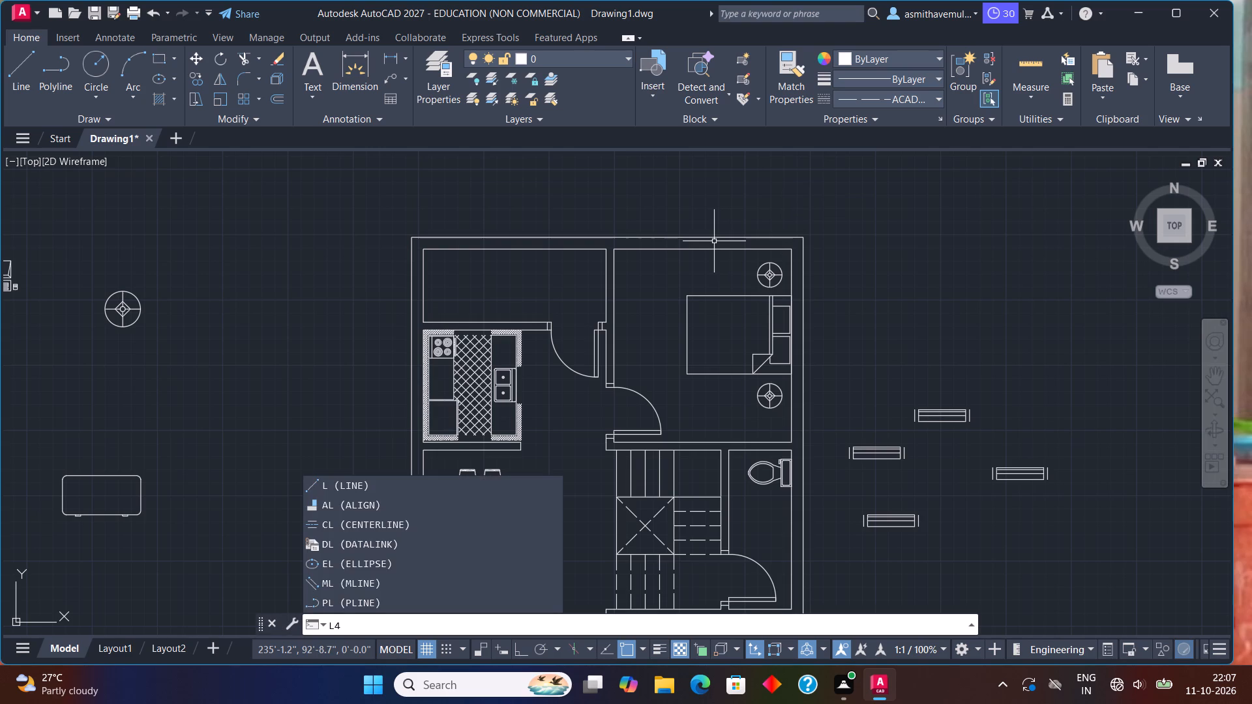
key(BackSpace)
key(Return)
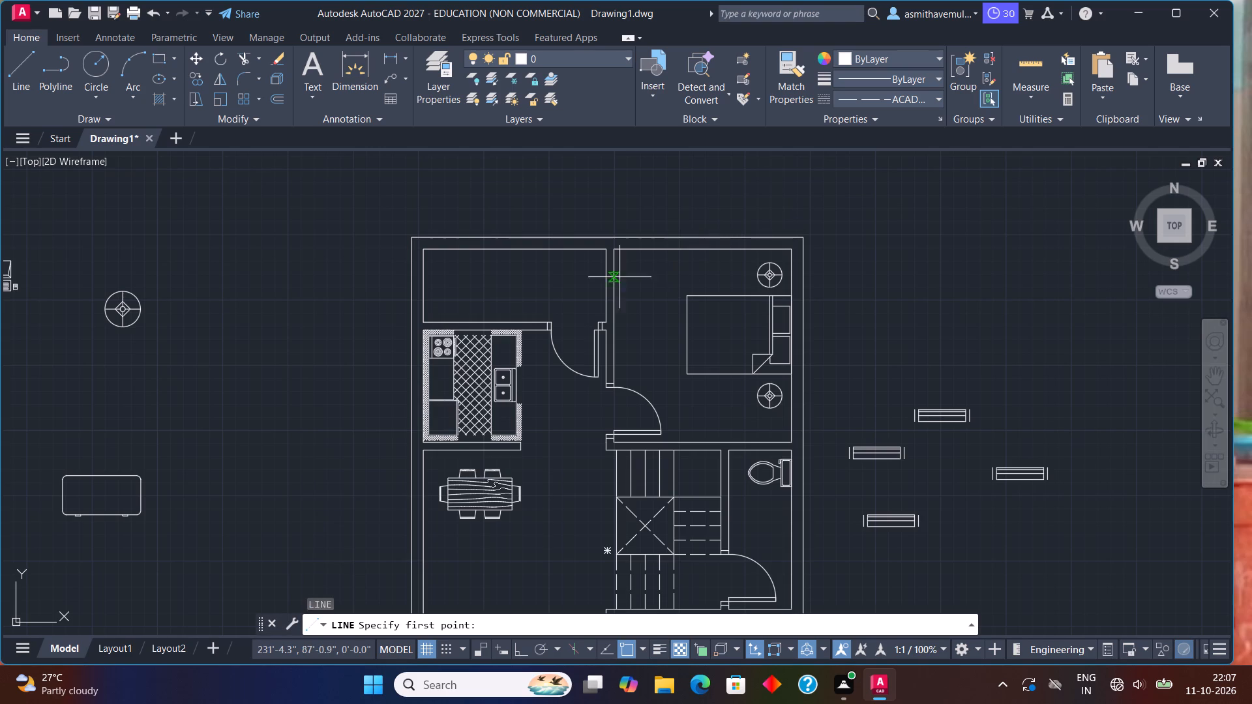
click(425, 250)
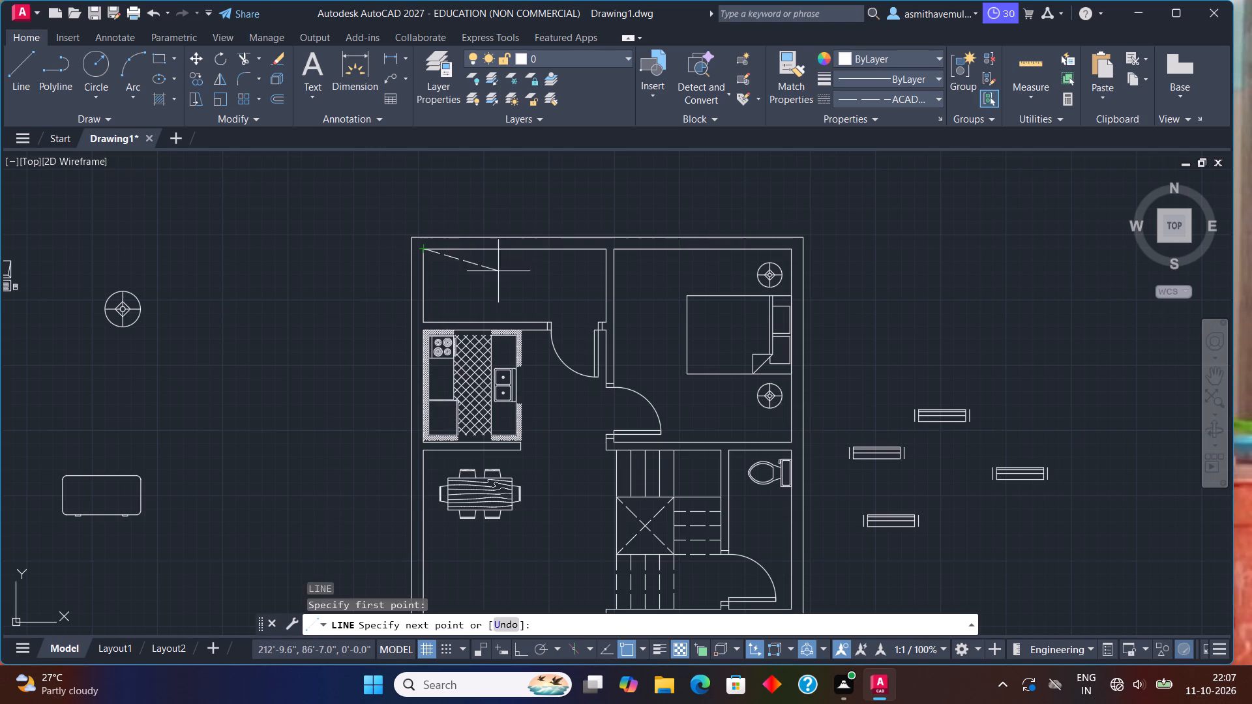
scroll(603, 319, up, 2)
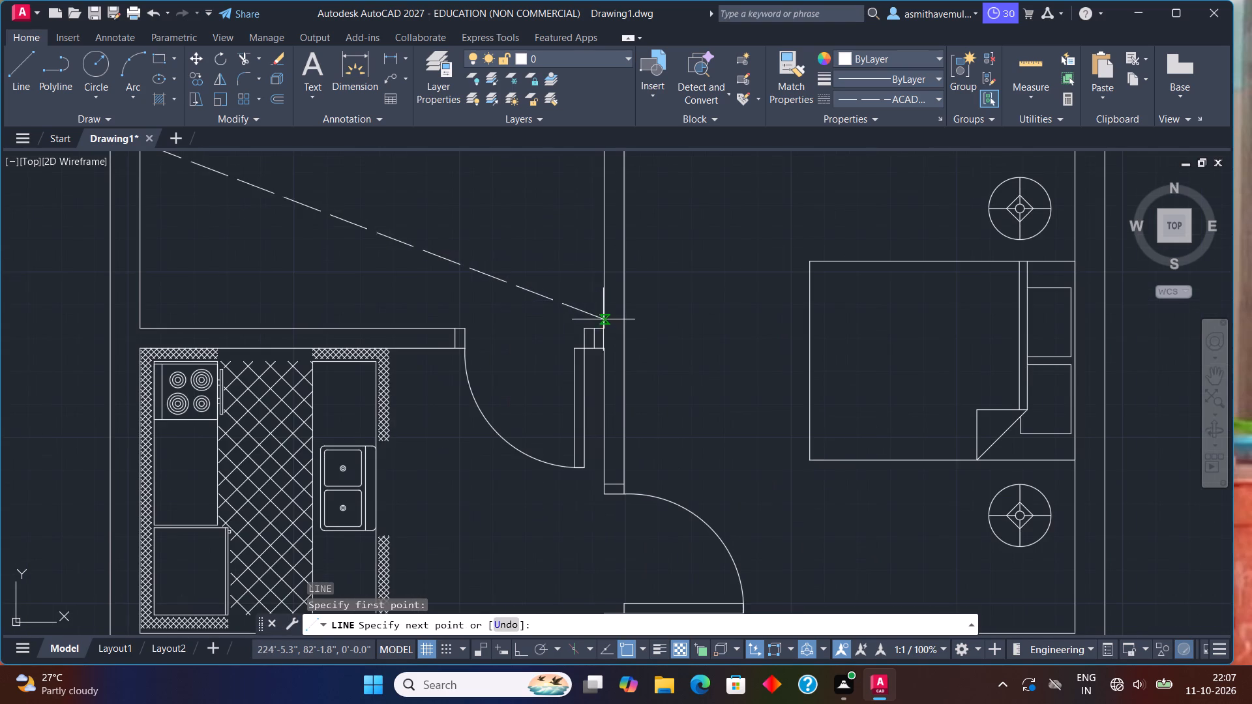
click(605, 329)
key(Escape)
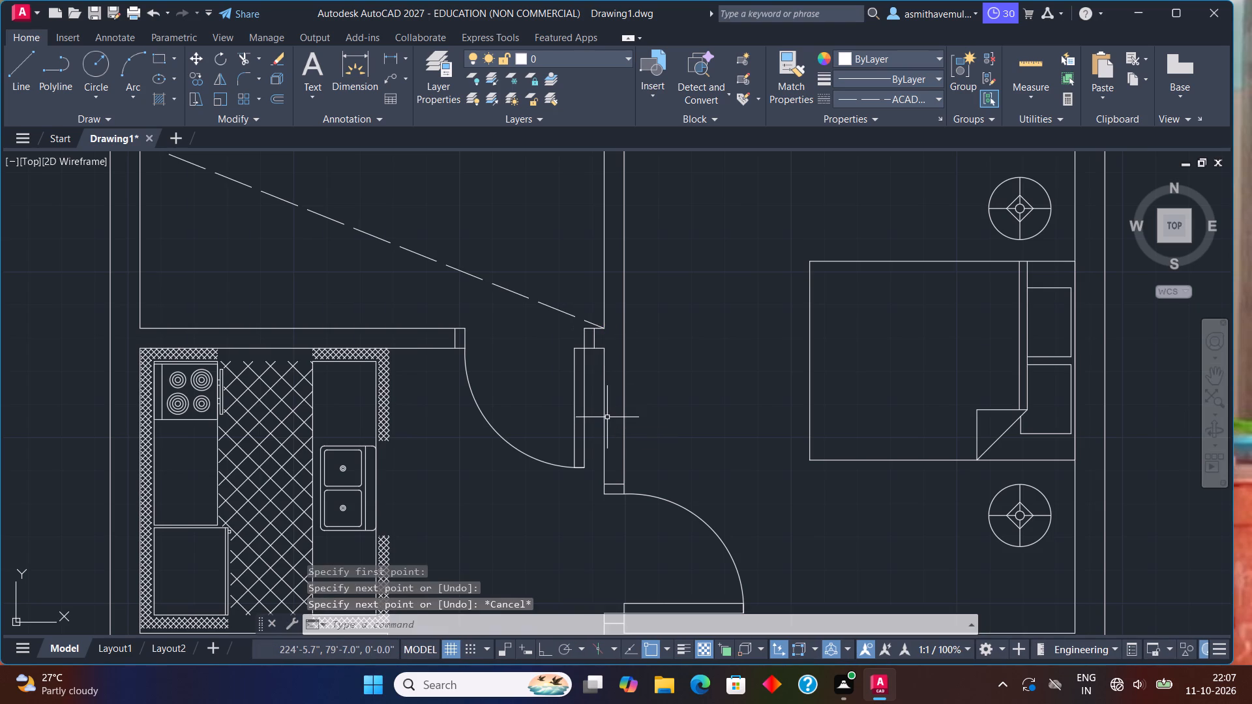
Draw the second dashed diagonal across the room above the kitchen, from its upper-right to lower-left inner corner.
key(l)
key(Return)
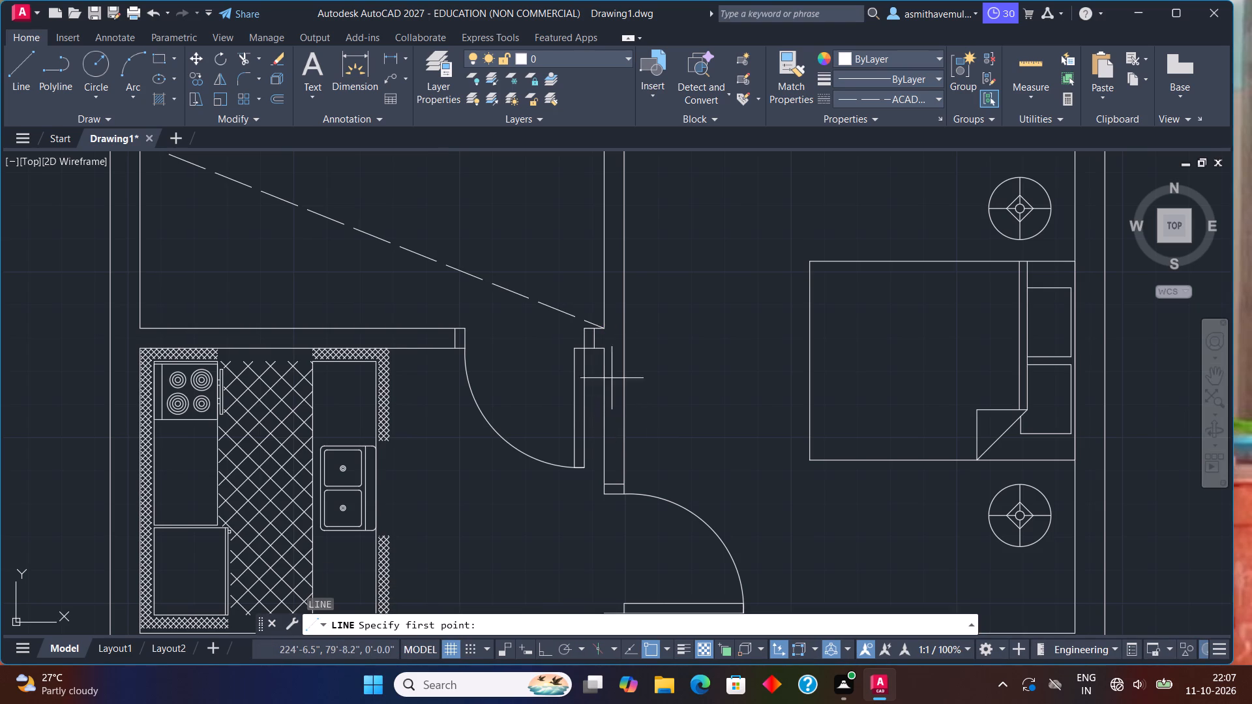
scroll(617, 351, down, 1)
middle_drag(617, 351, 628, 369)
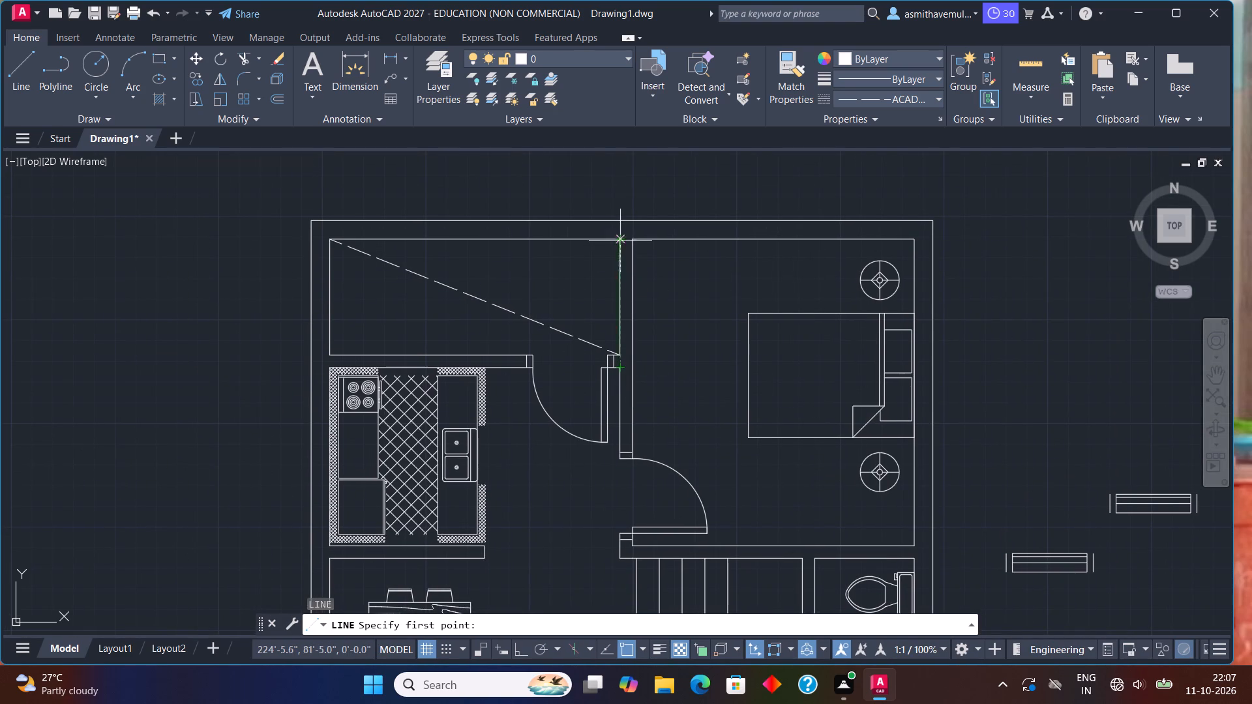
click(621, 240)
click(333, 357)
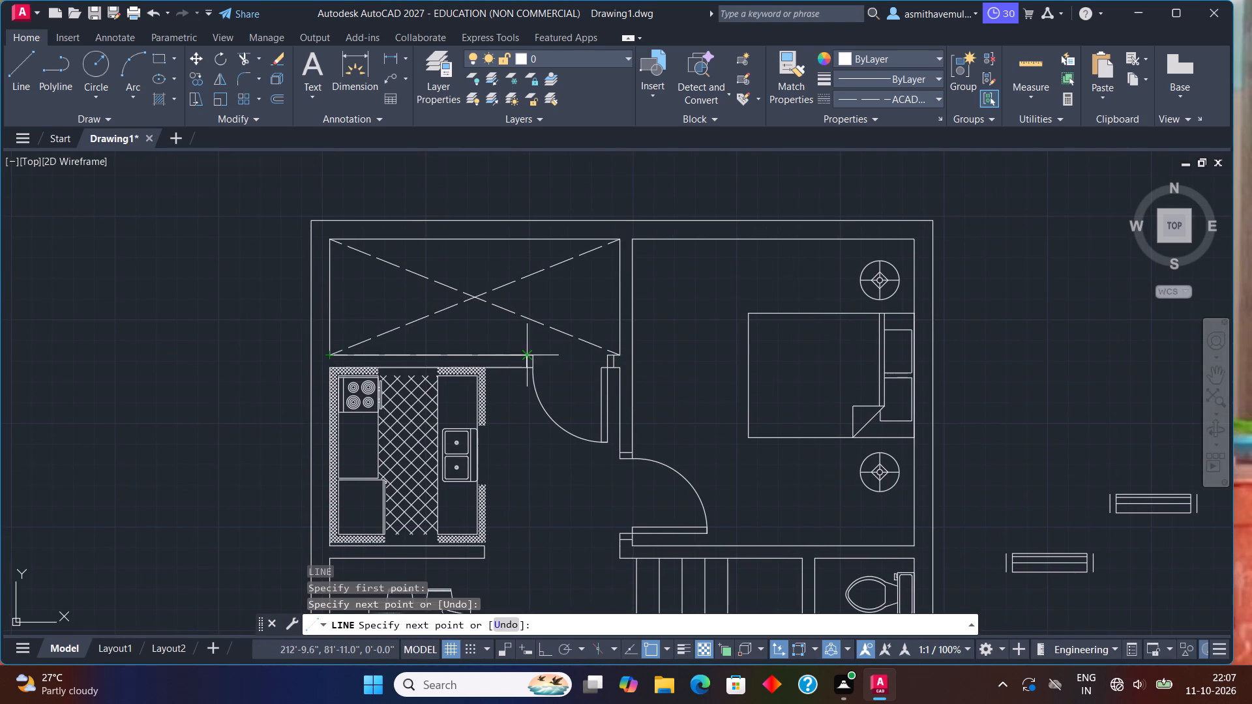
key(Escape)
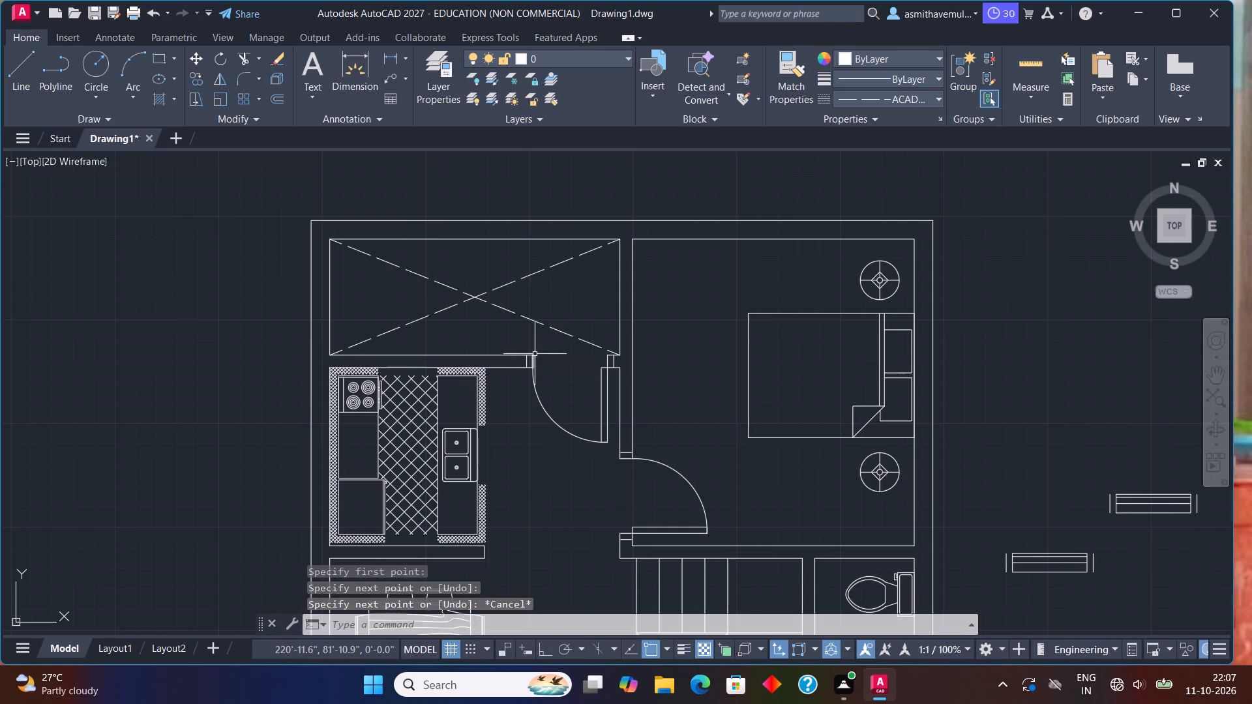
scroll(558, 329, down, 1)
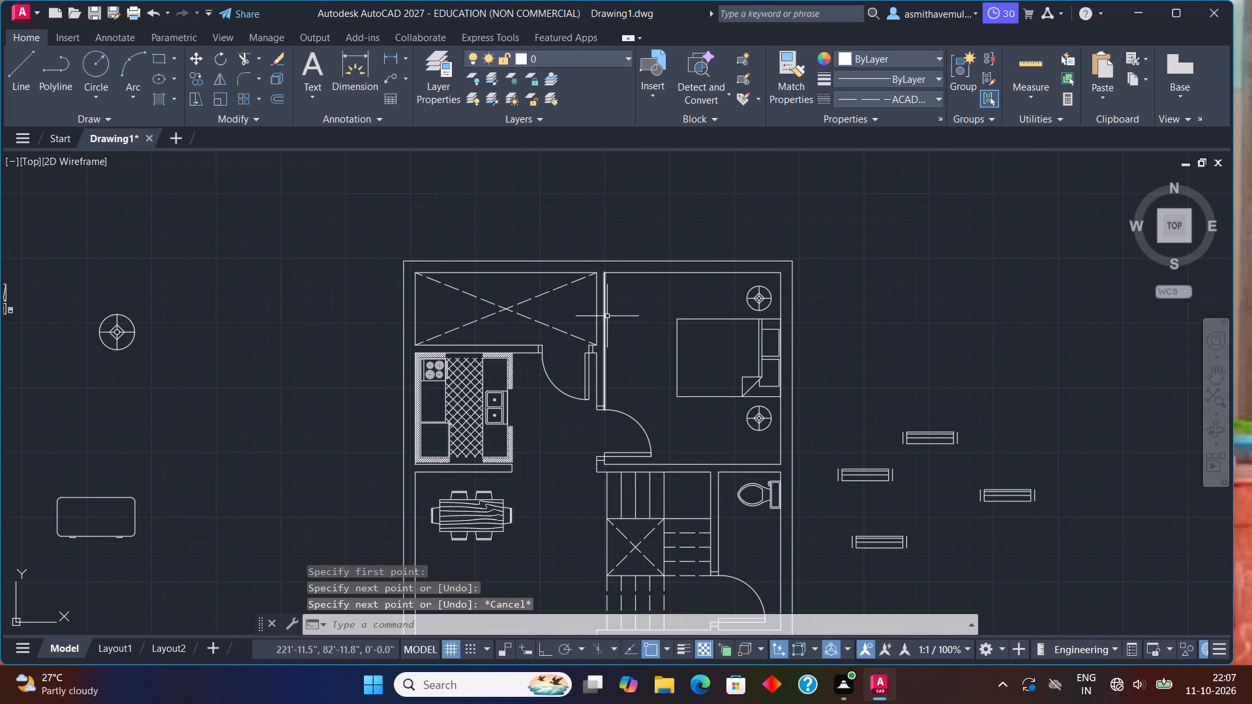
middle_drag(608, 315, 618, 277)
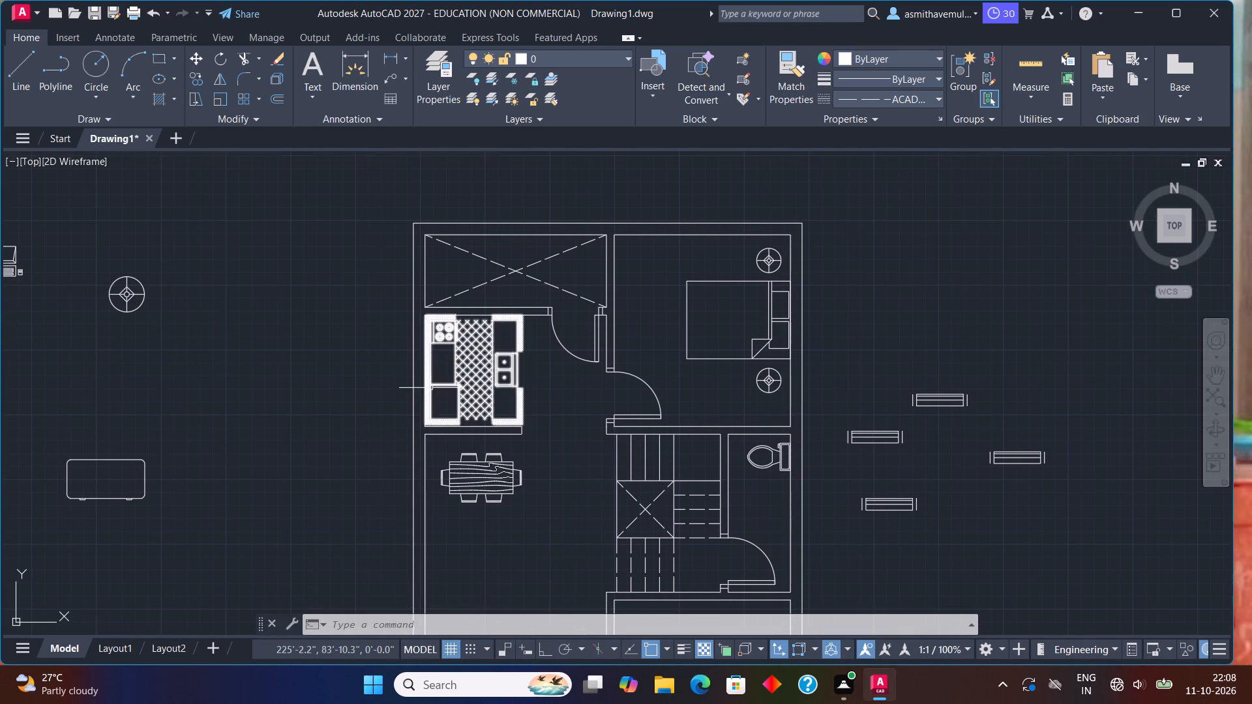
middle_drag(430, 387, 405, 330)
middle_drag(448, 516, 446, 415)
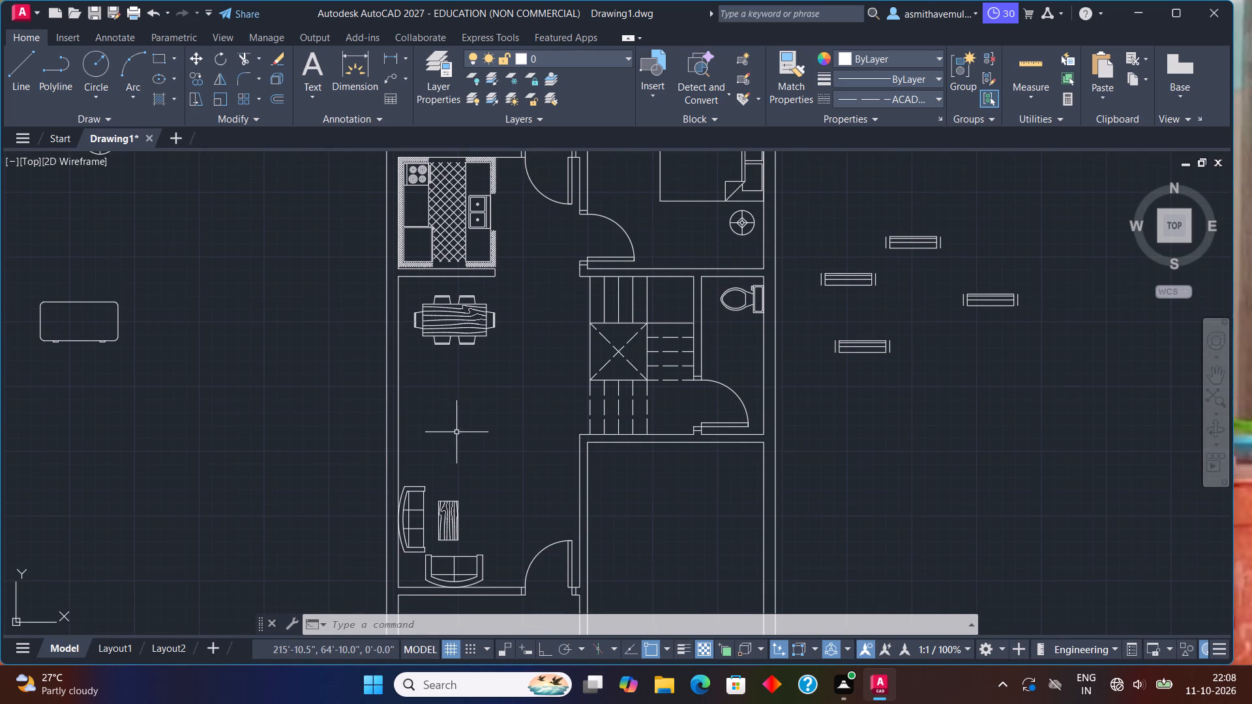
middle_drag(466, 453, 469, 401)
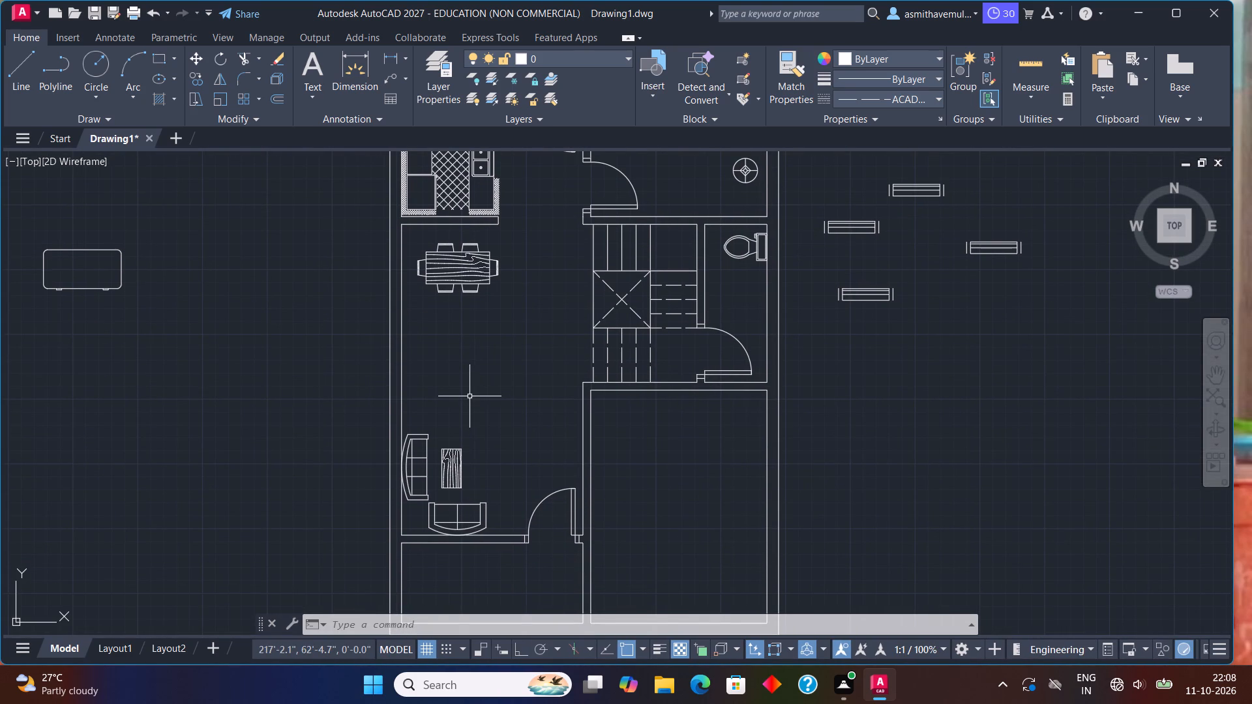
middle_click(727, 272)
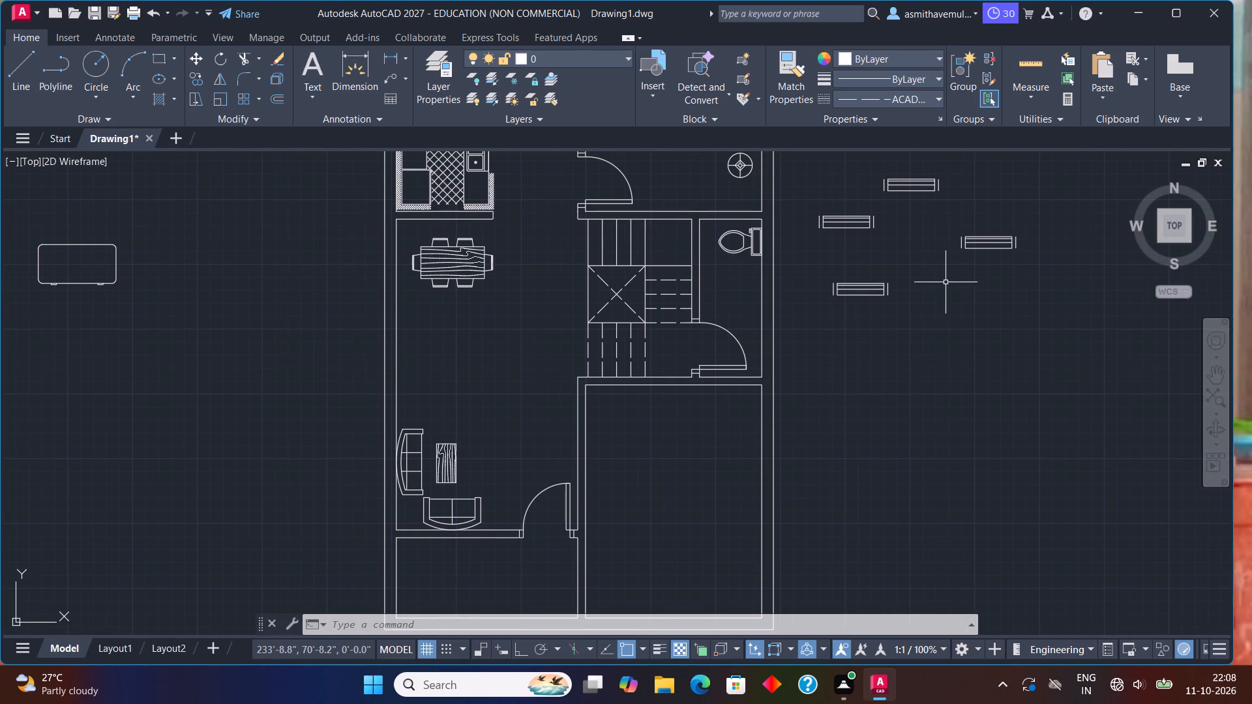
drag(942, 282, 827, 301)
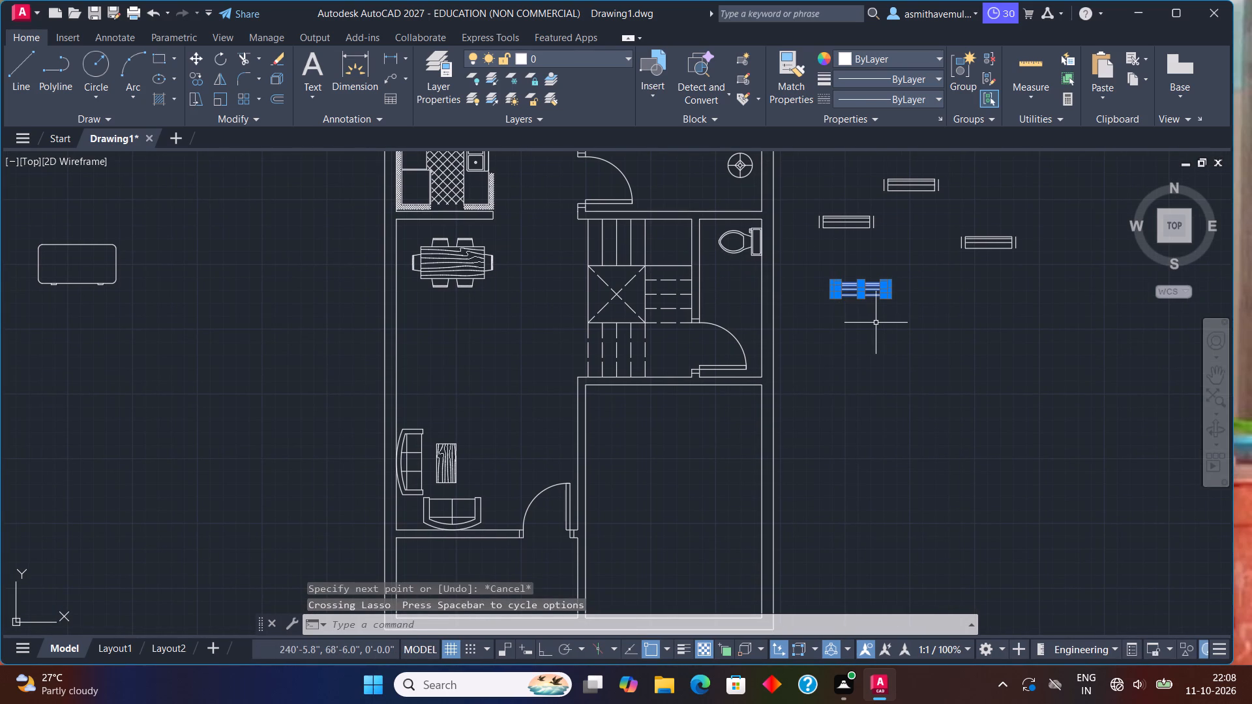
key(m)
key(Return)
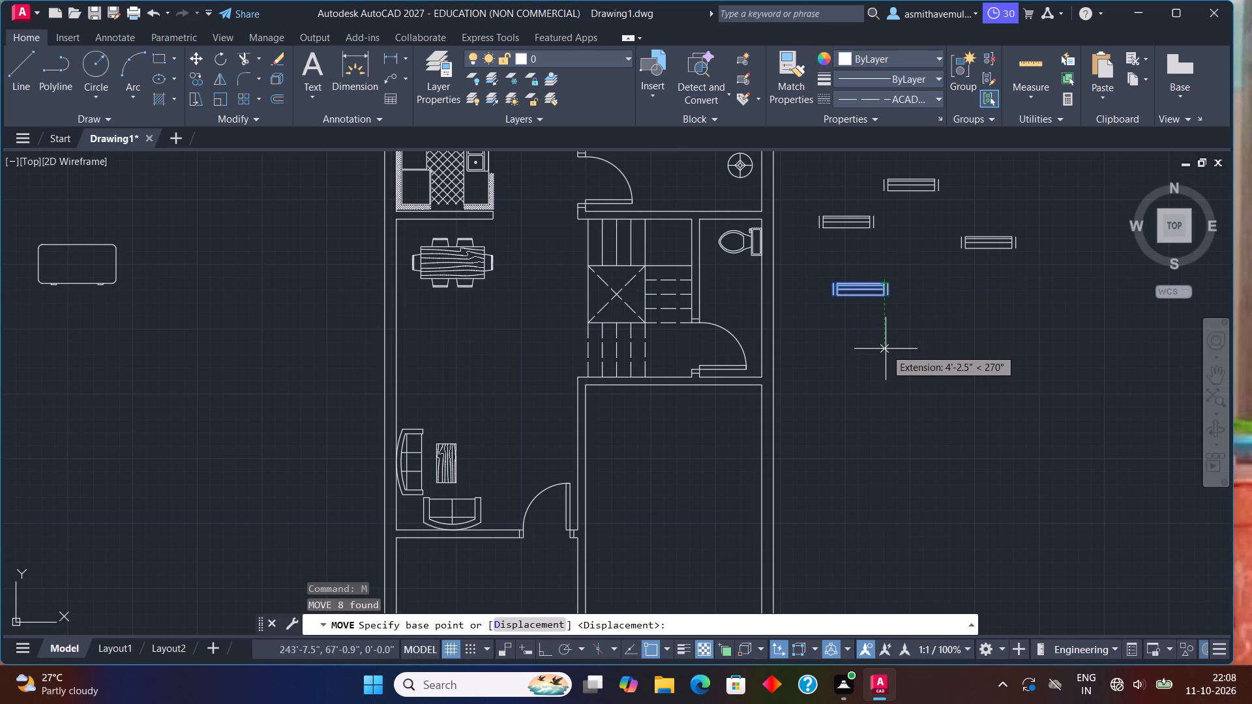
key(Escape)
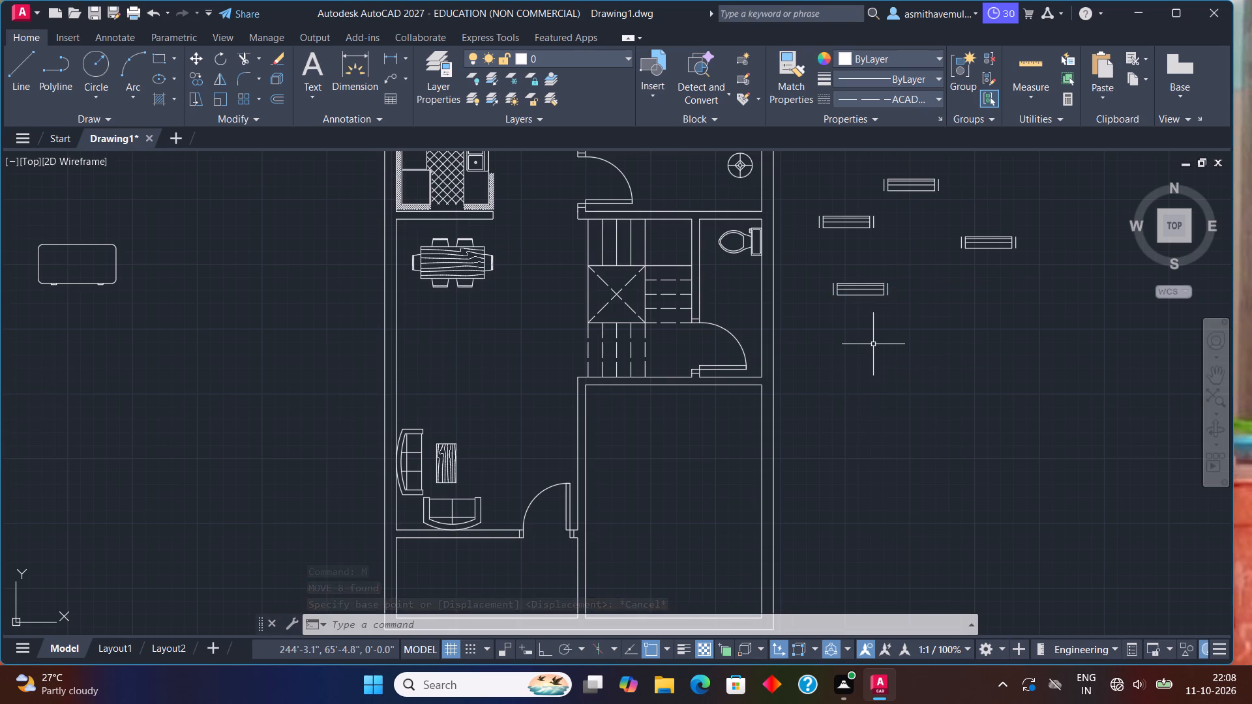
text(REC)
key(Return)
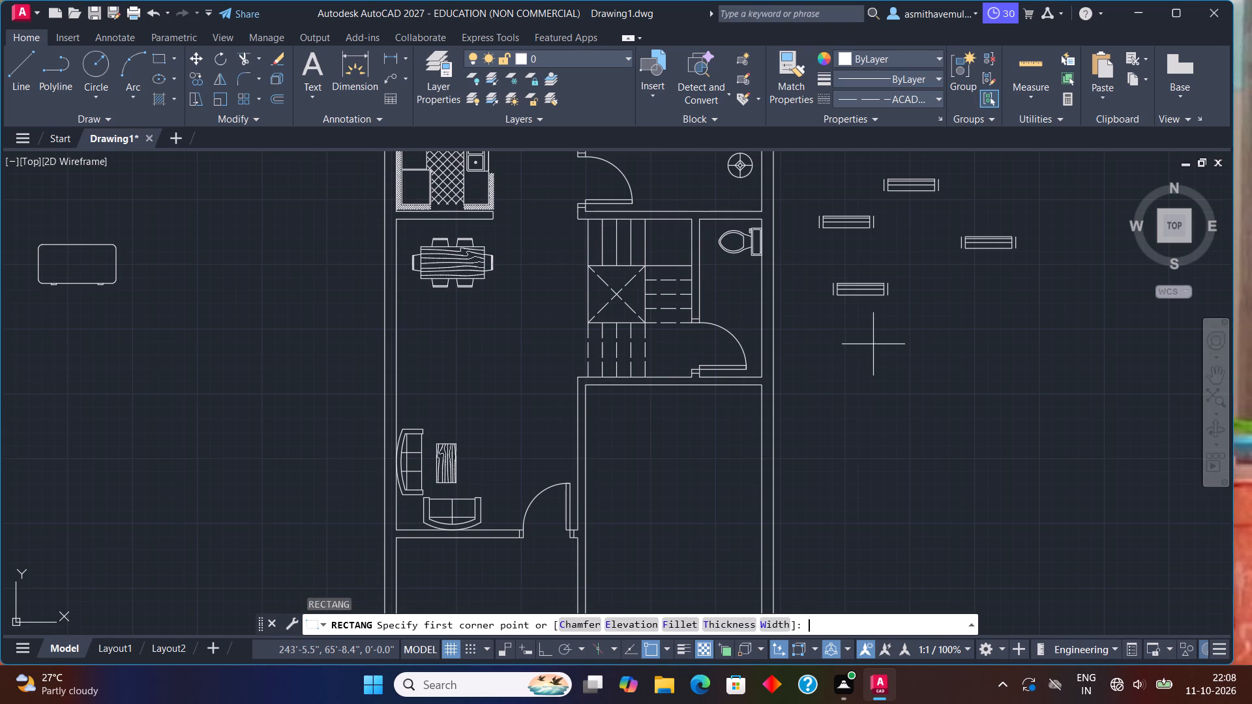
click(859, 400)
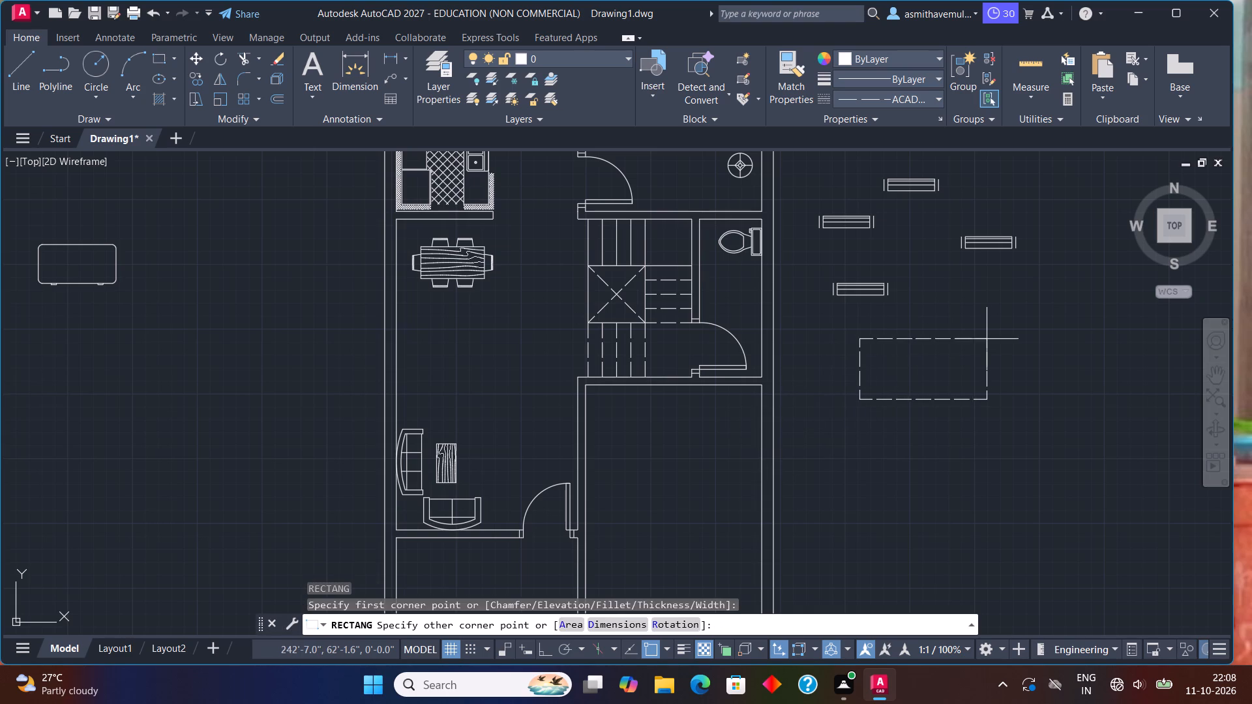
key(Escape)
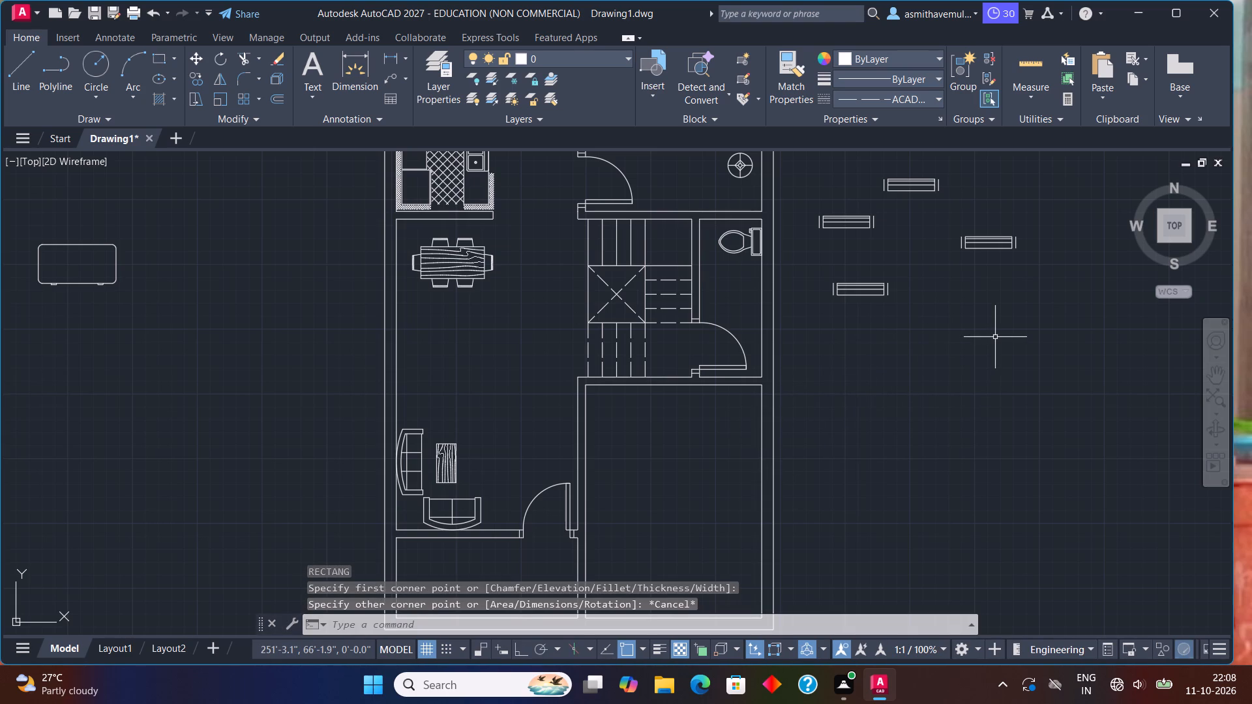
Set the current linetype back to ByLayer and draw a 3' by 6" rectangle in free space below the window symbols.
click(902, 102)
click(906, 121)
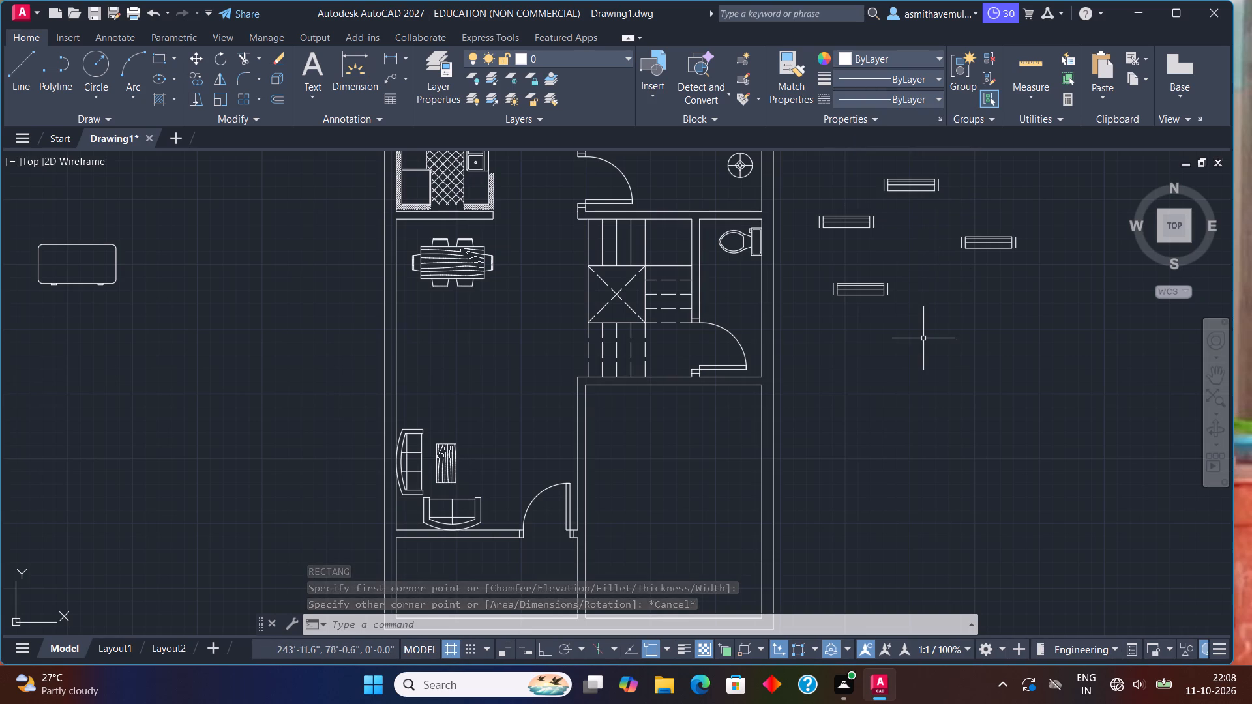
text(REC)
key(Return)
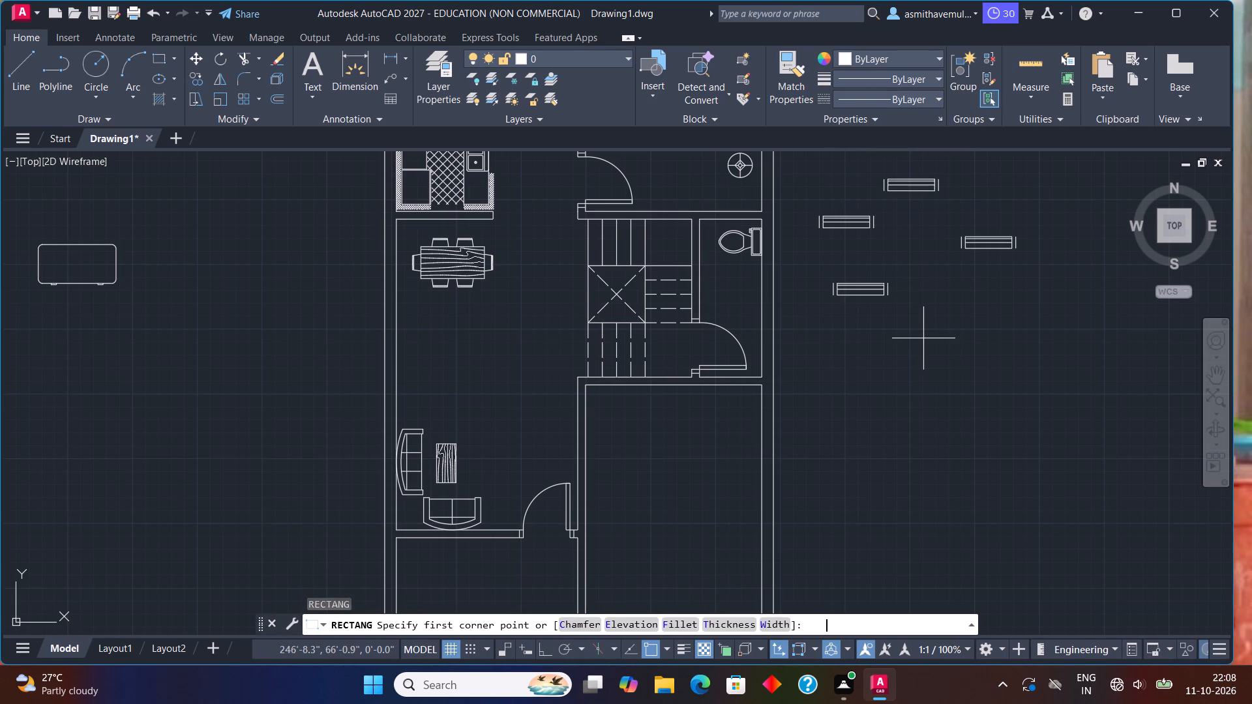
drag(829, 430, 844, 413)
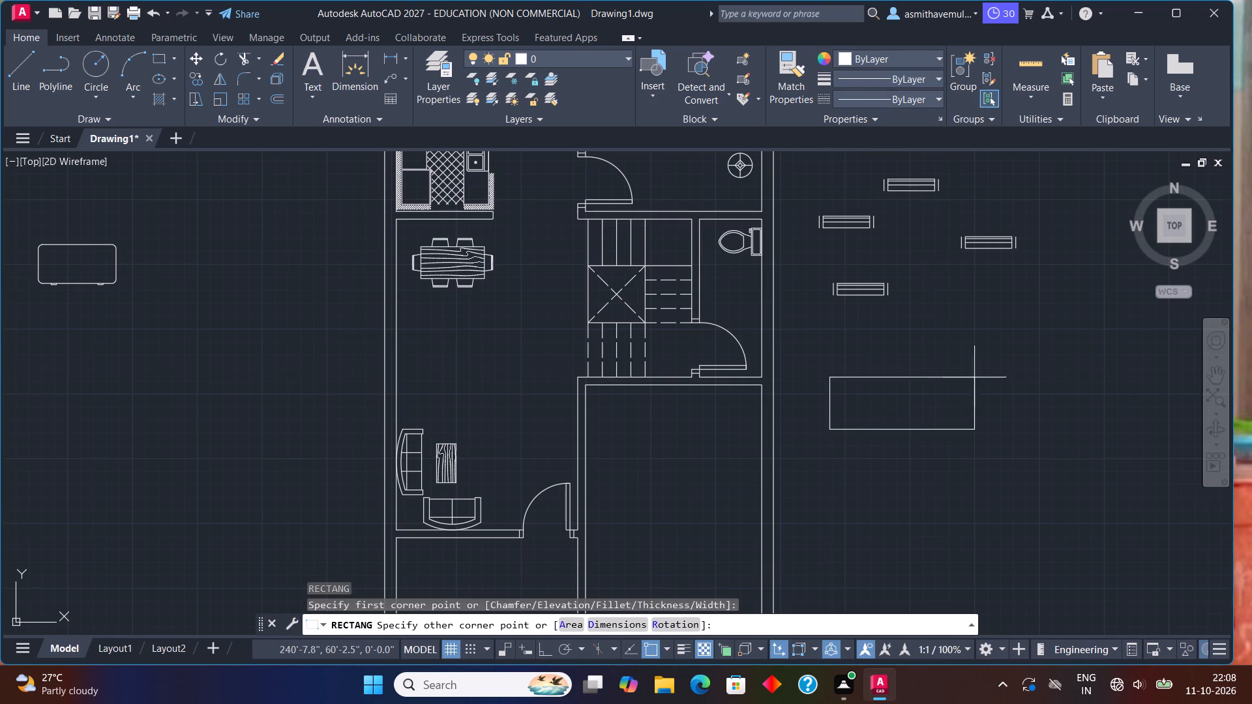
key(d)
key(Return)
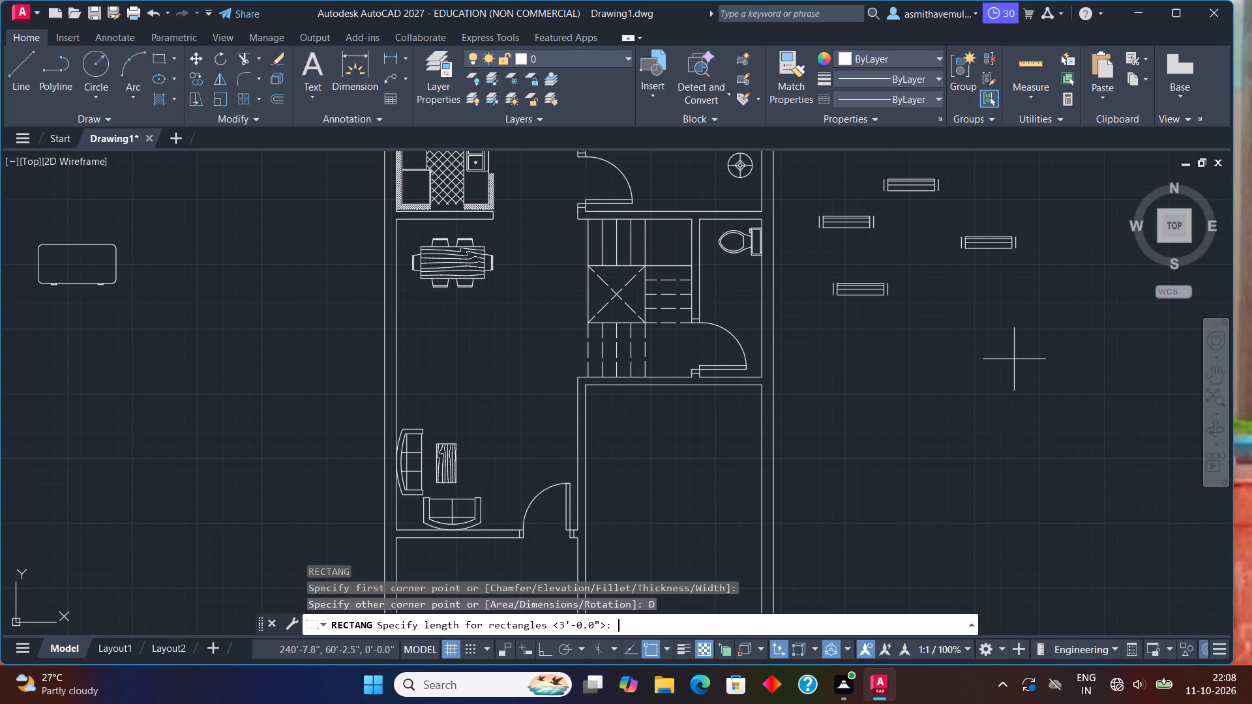
text(3')
key(Return)
key(6)
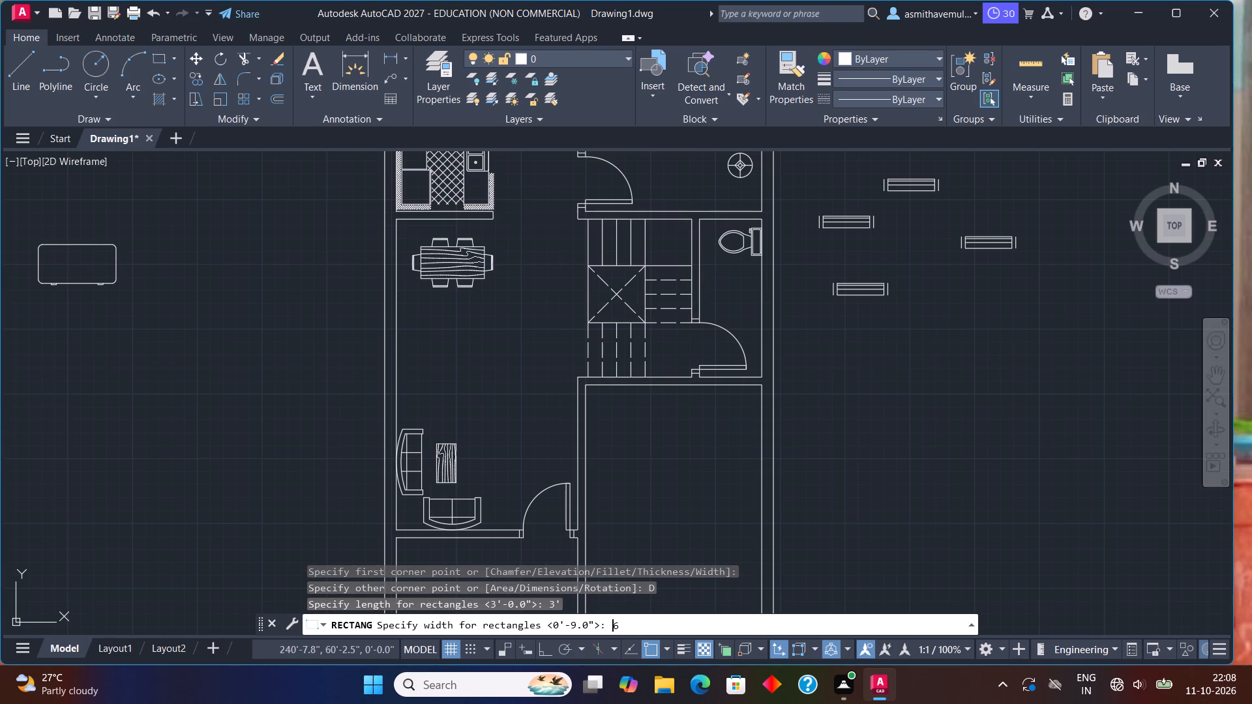
key(shift+quotedbl)
key(Return)
click(1015, 355)
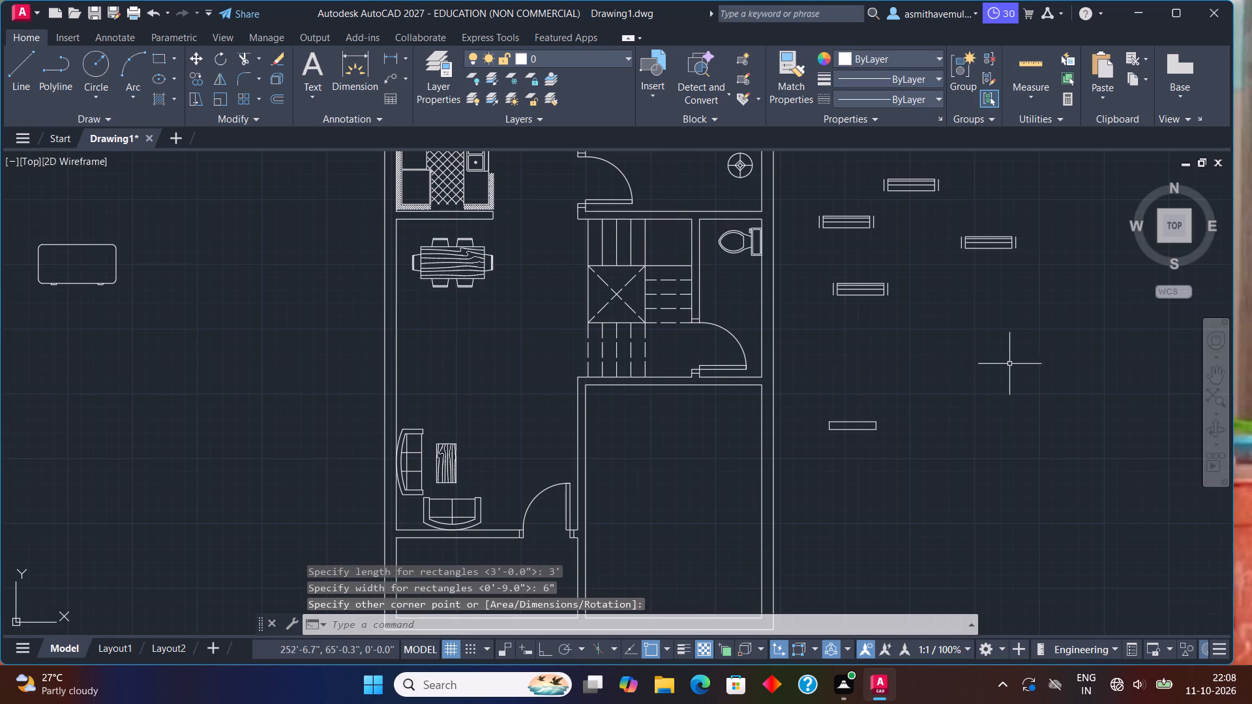
Explode the new 3' by 6" rectangle into separate lines.
scroll(859, 412, up, 3)
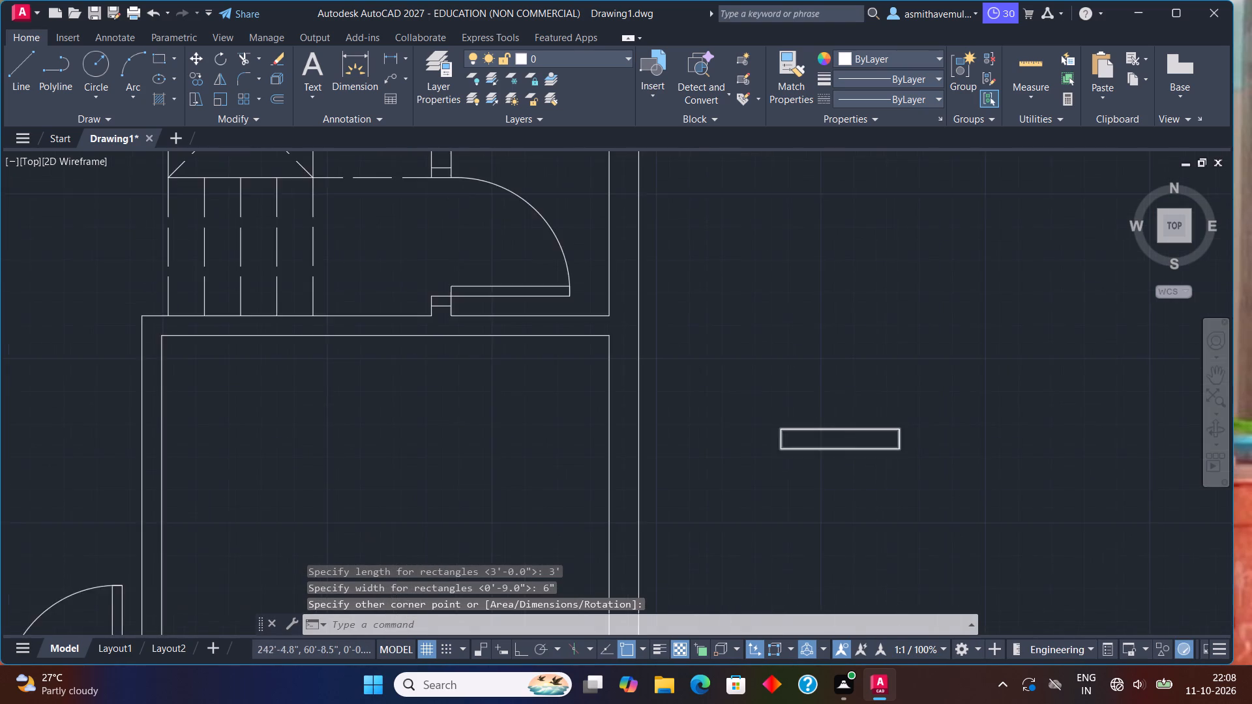
click(853, 429)
key(x)
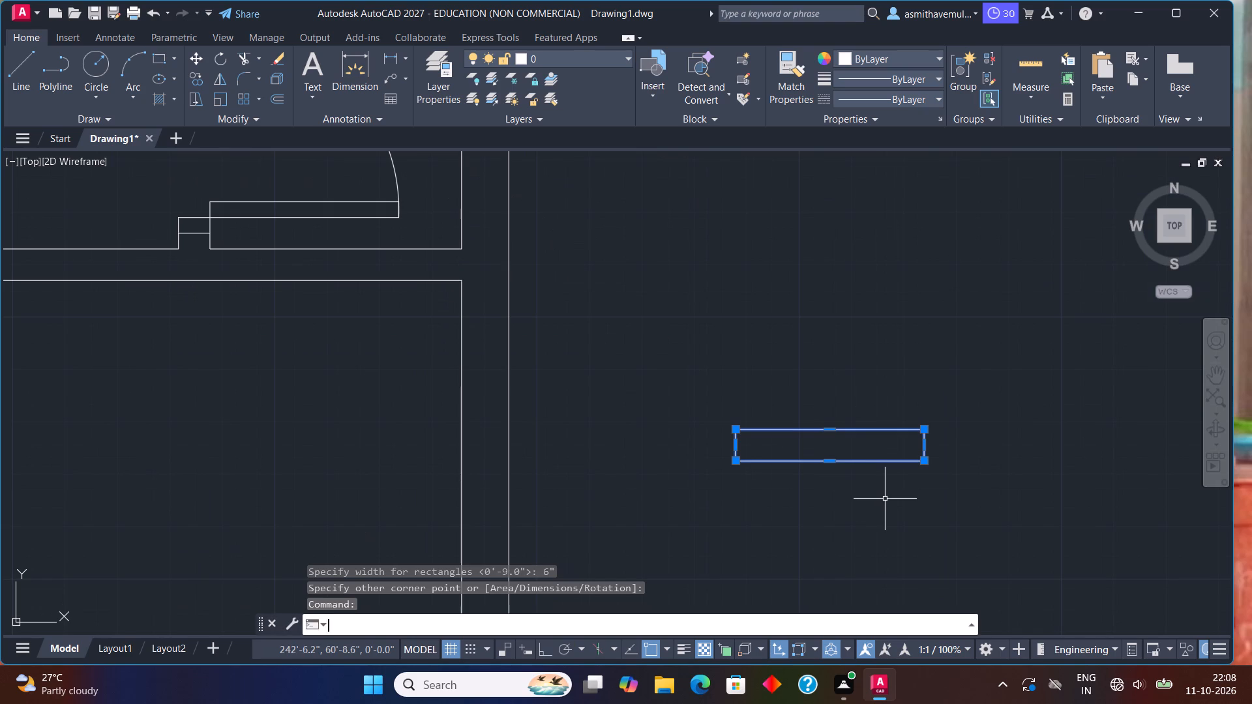
key(Return)
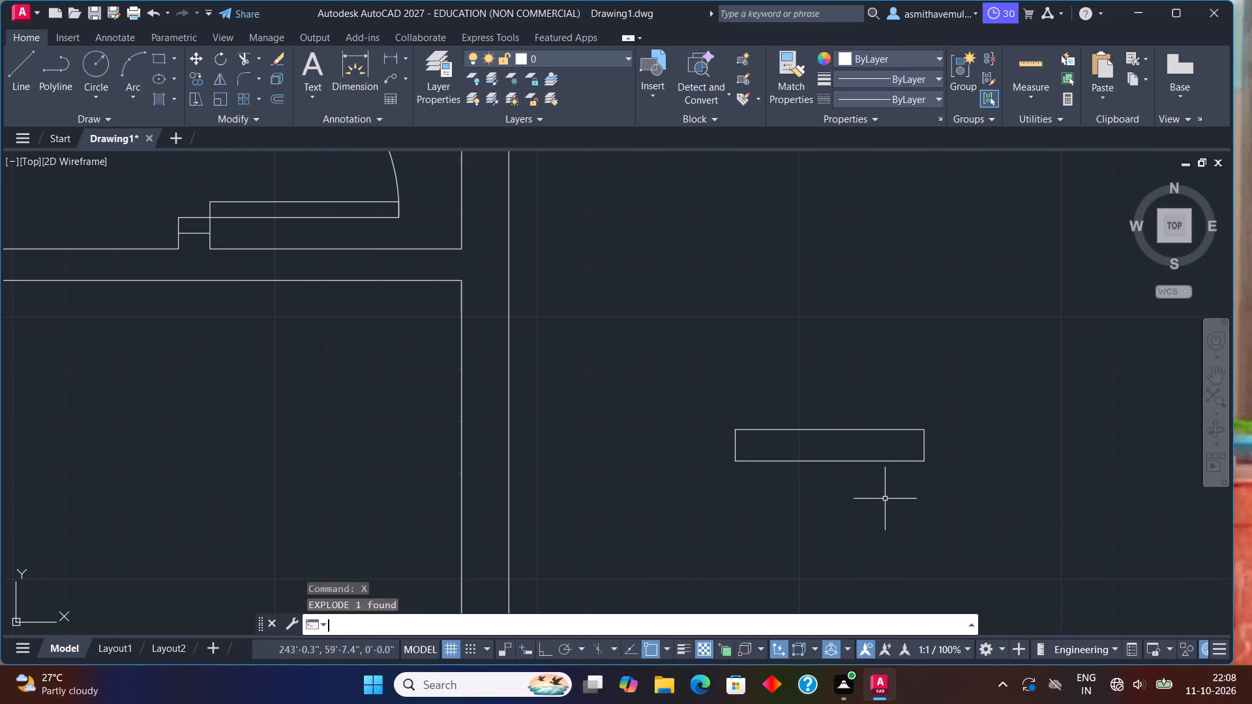
Draw a horizontal centre line through the 3' by 6" rectangle, between the midpoints of its short ends.
key(l)
key(Return)
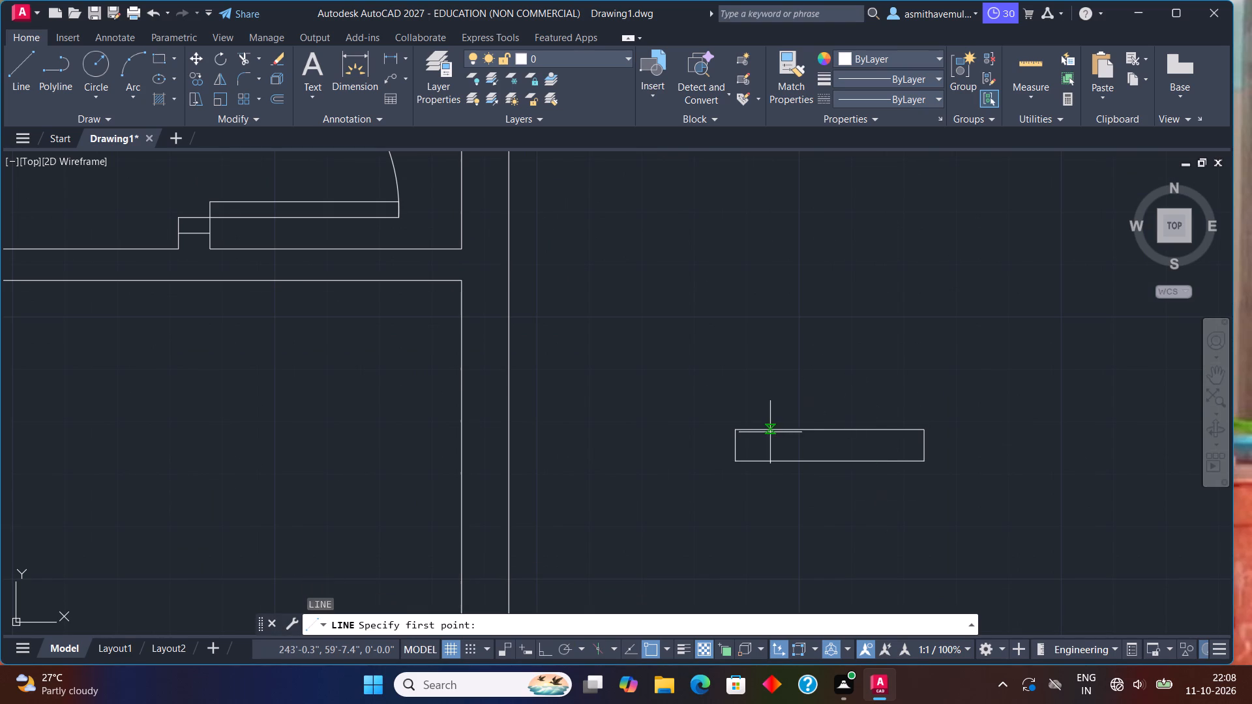
click(732, 445)
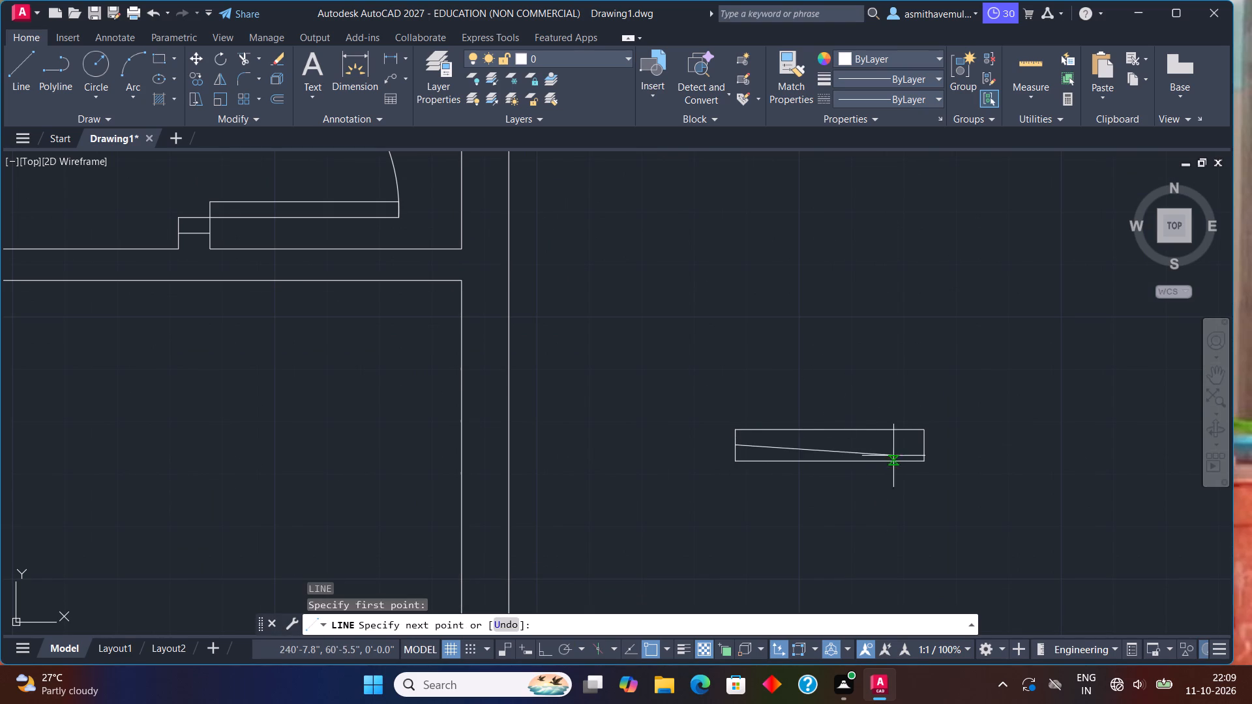
click(925, 442)
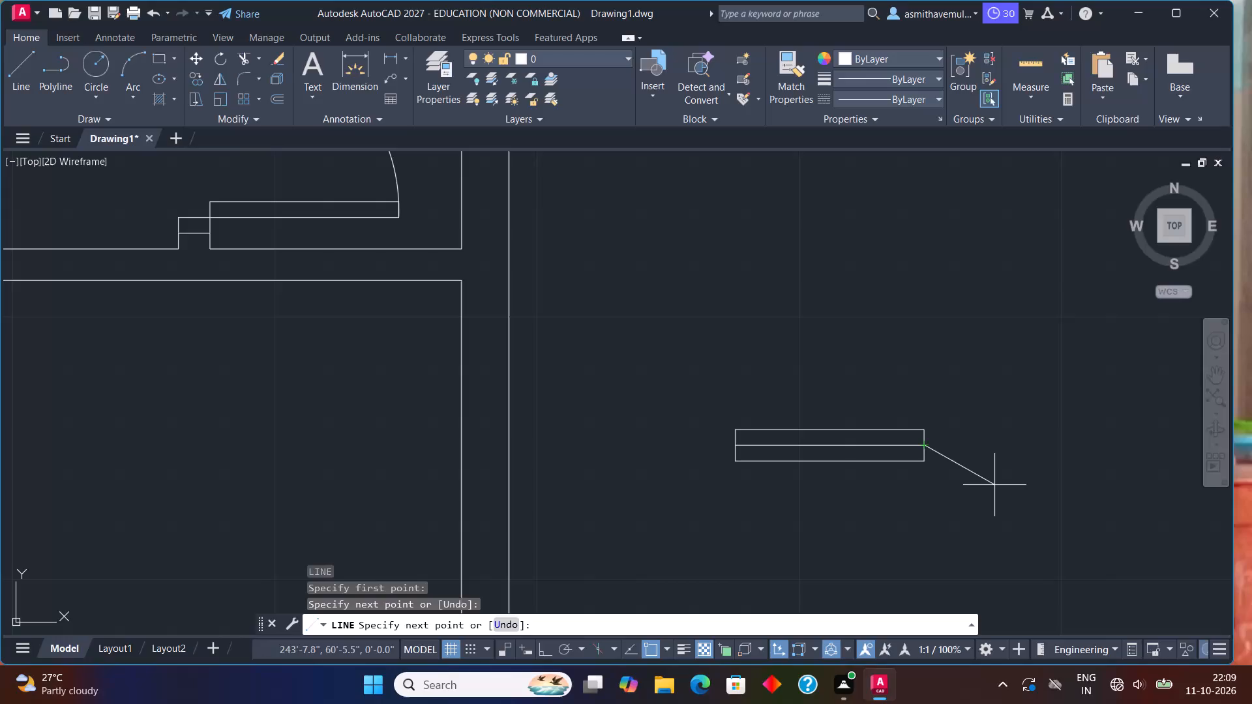
key(Escape)
Offset the rectangle's centre line 2" upward and each of its short ends 2" outward.
key(o)
key(Return)
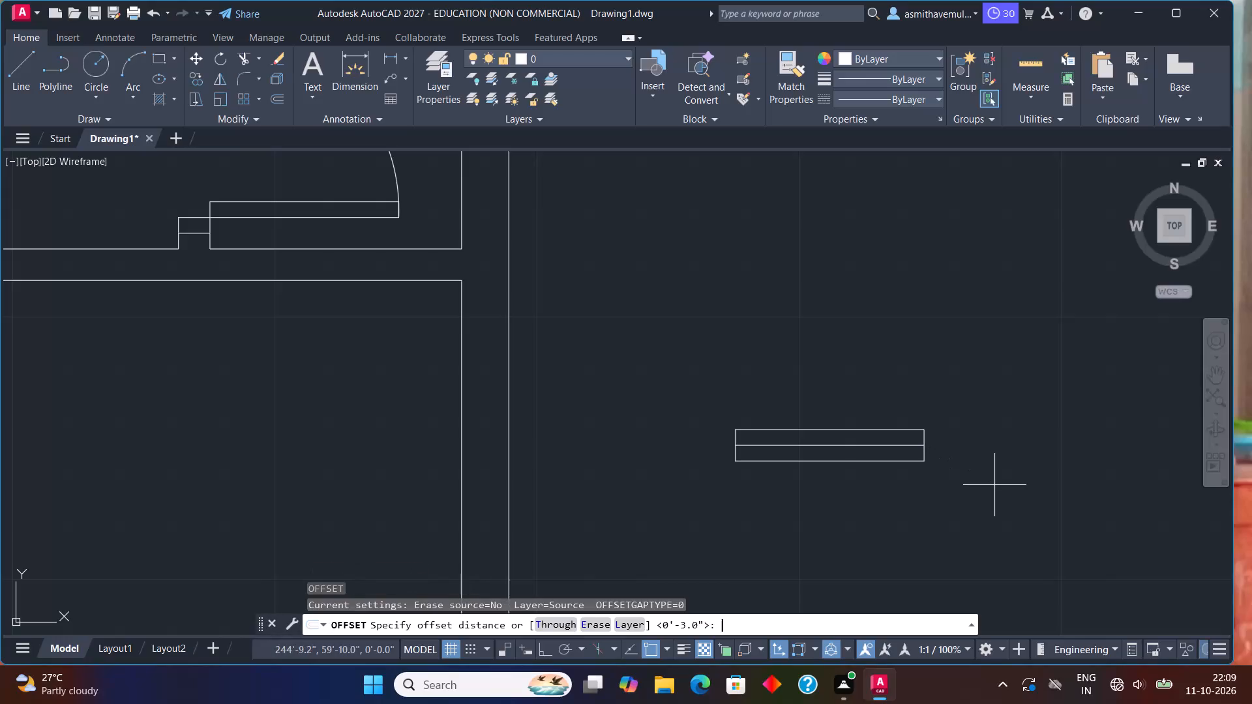
key(2)
key(shift+quotedbl)
key(Return)
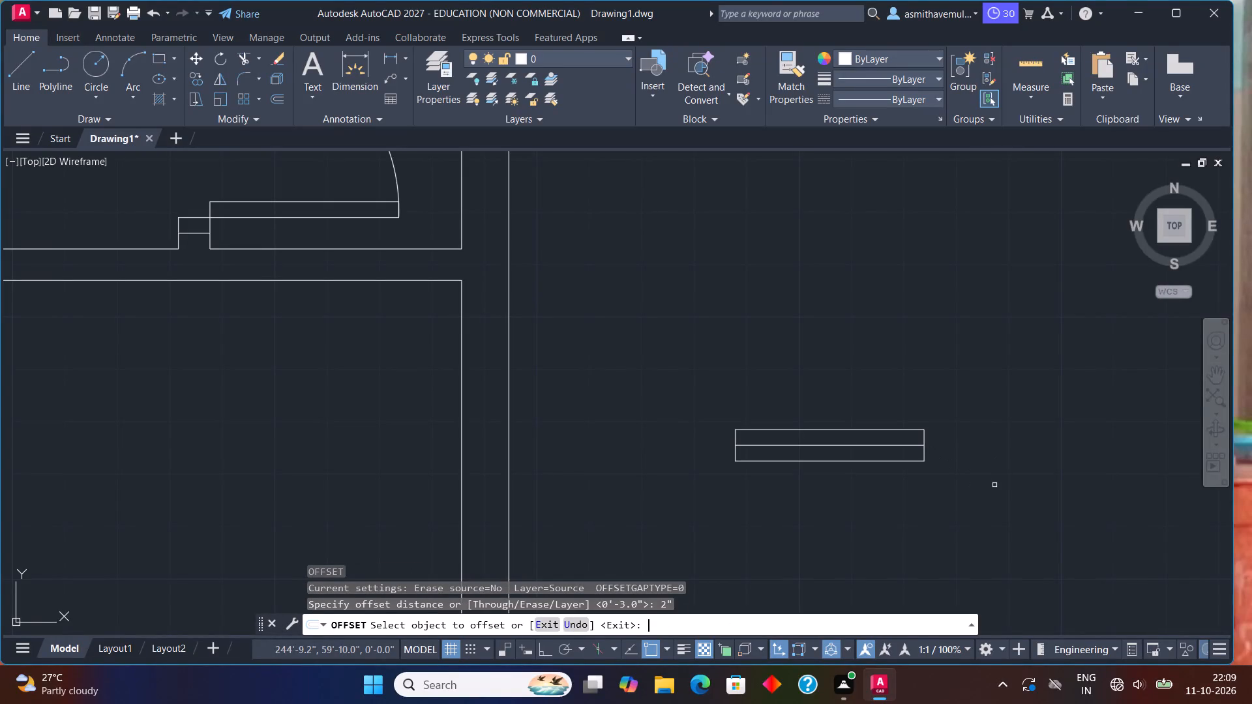
scroll(860, 505, up, 1)
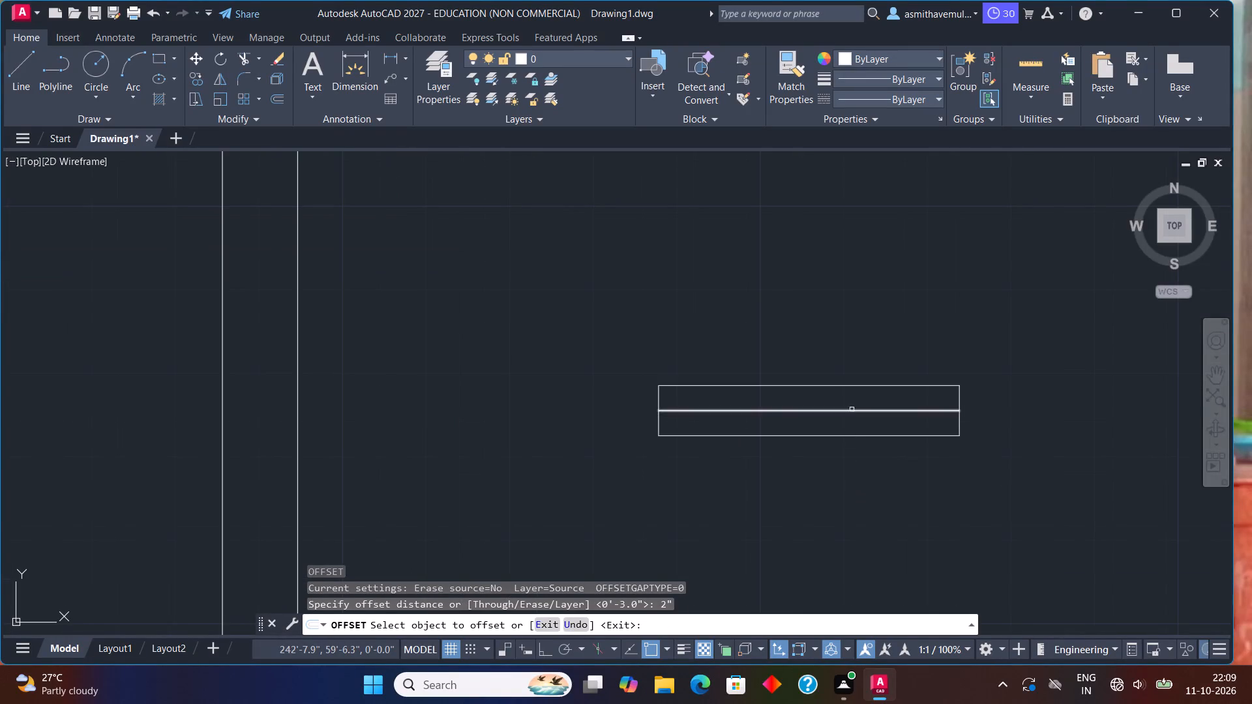
click(852, 412)
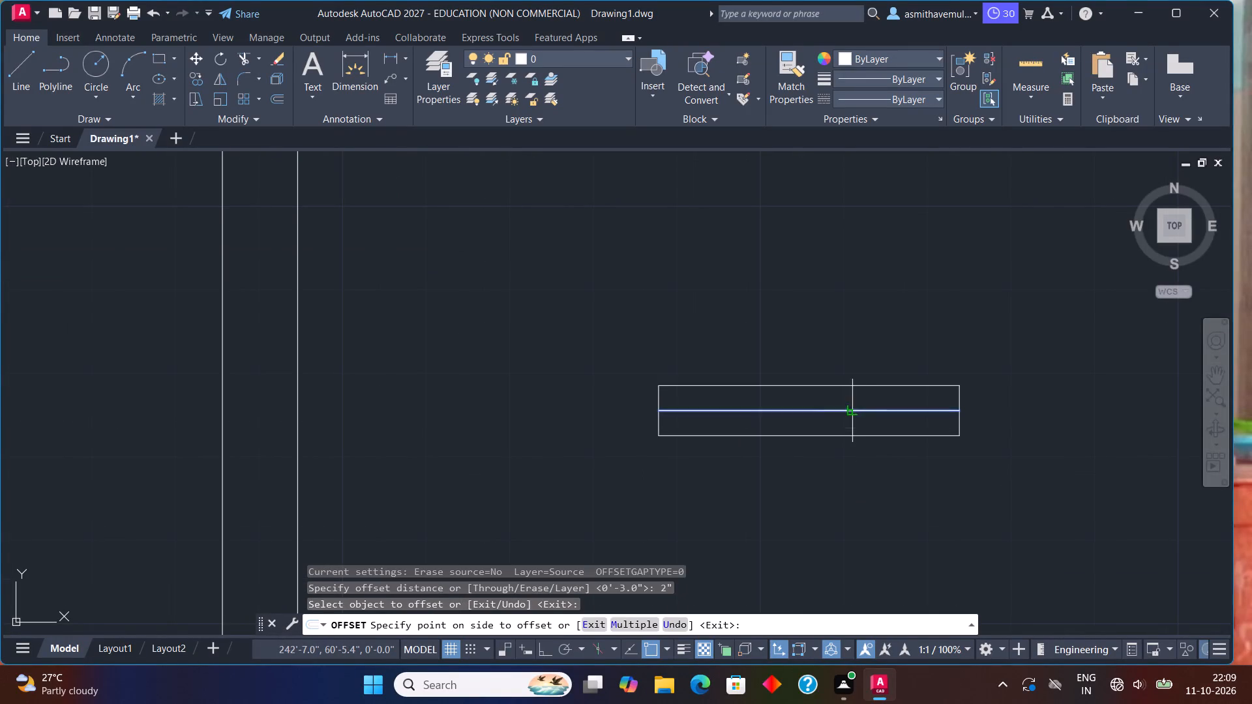
click(856, 399)
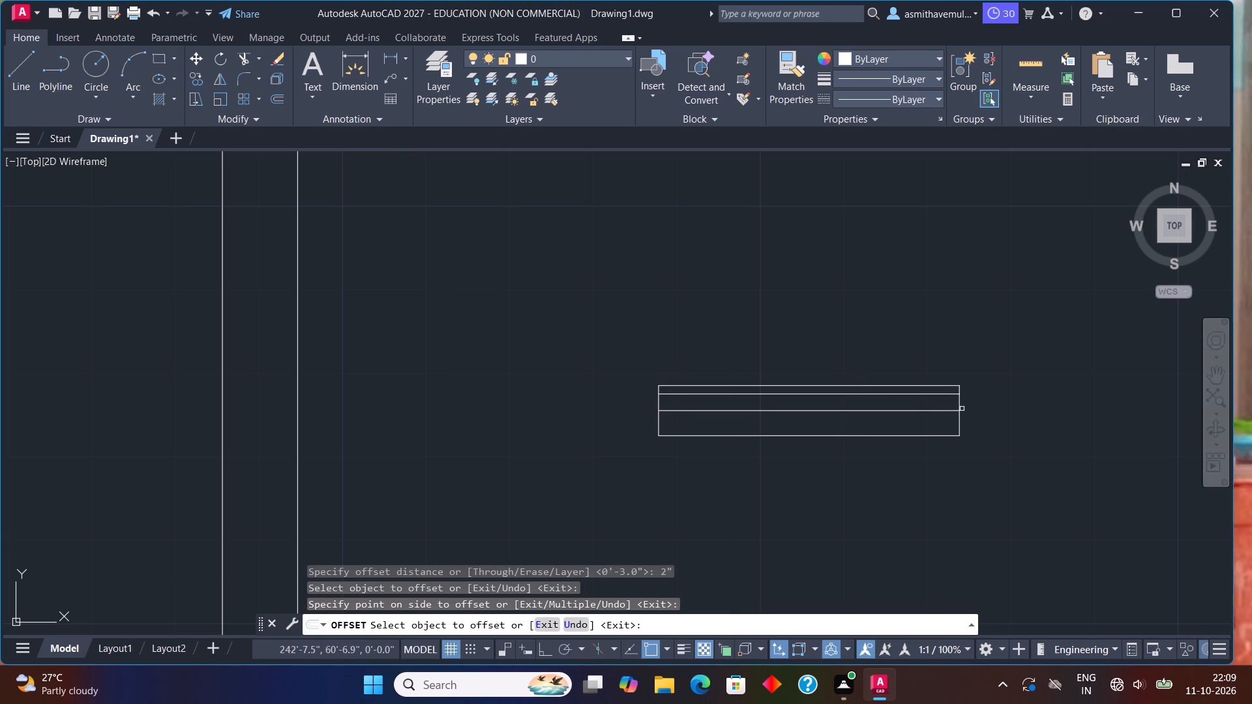
click(959, 403)
click(991, 399)
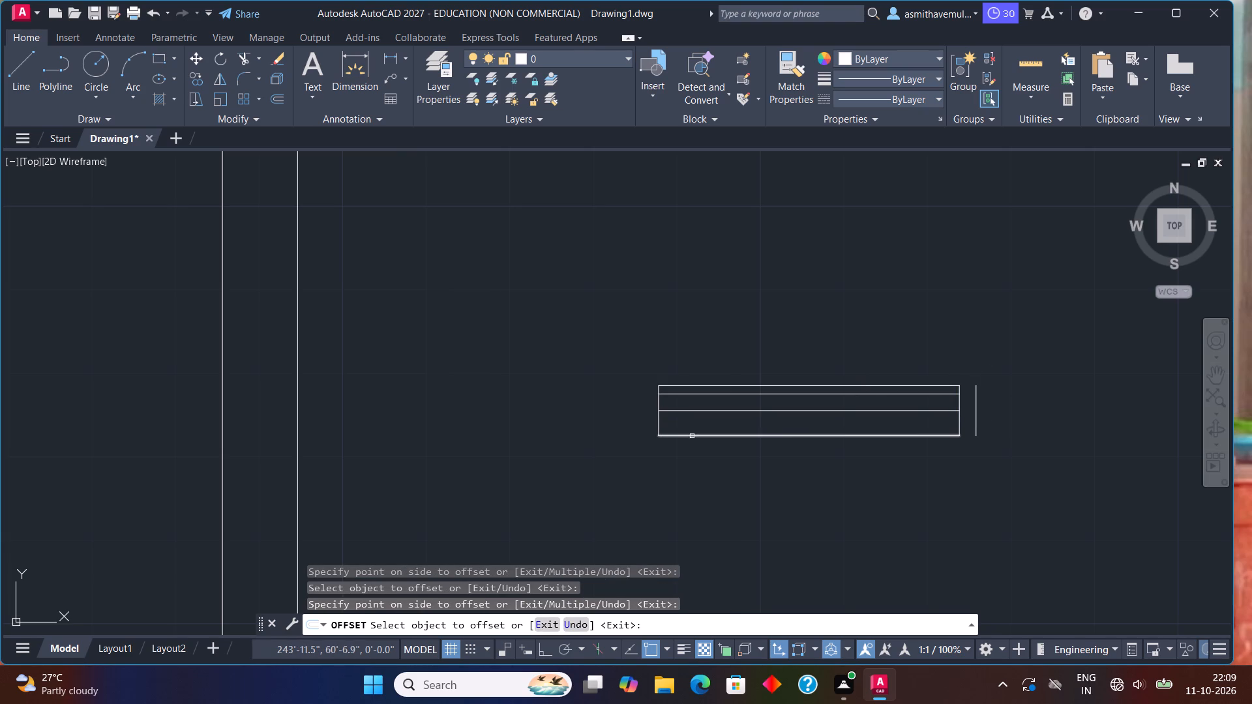
click(660, 423)
click(586, 422)
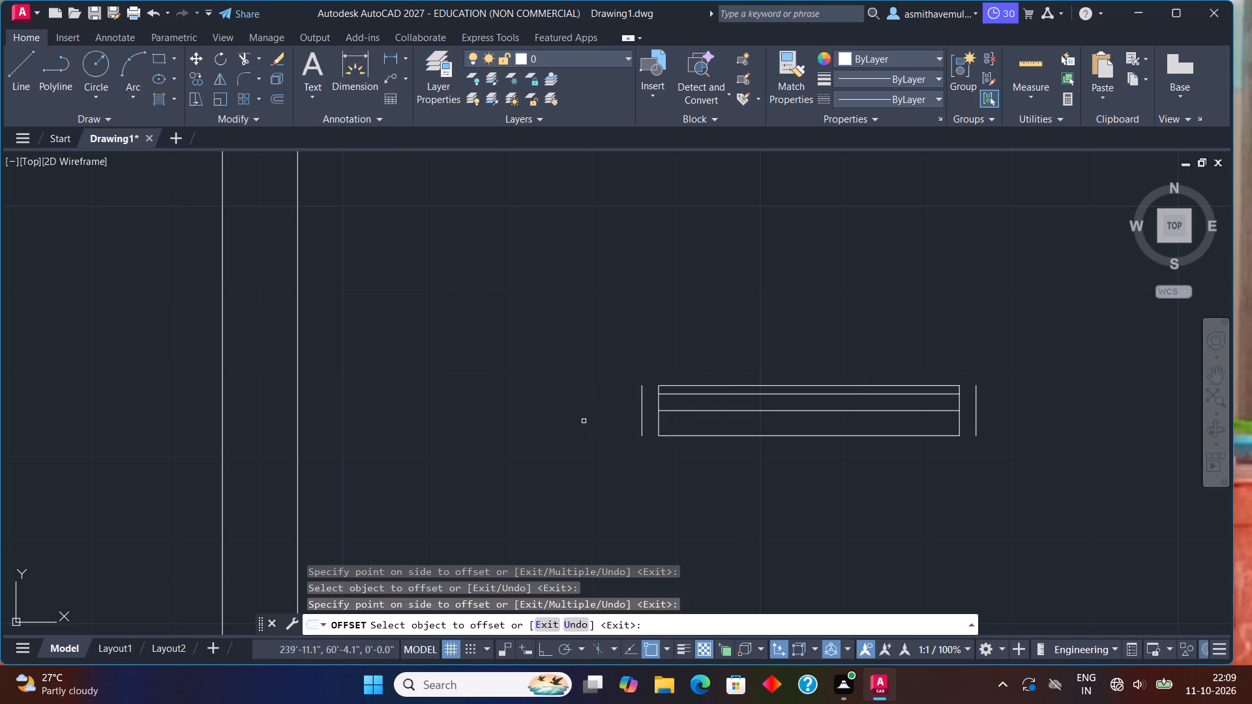
key(Escape)
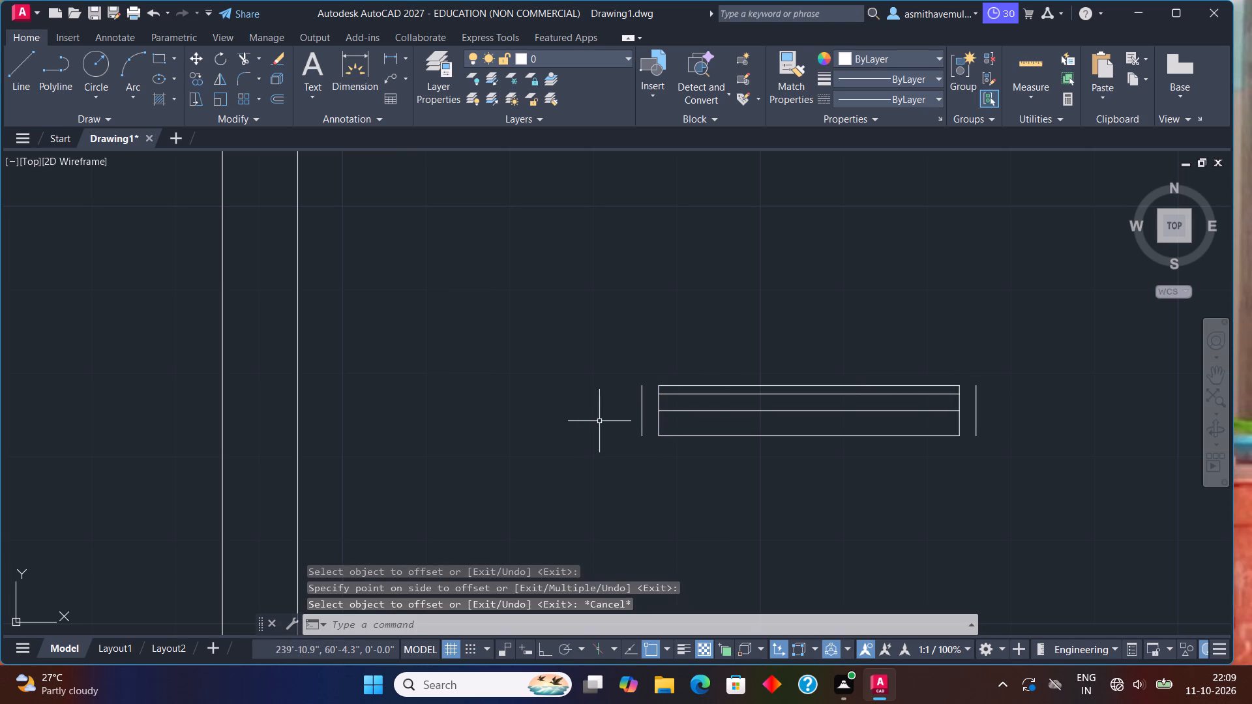
Move the whole new window symbol by its upper-right end onto the upper line of the wall directly below the two-seat sofa.
drag(970, 345, 795, 454)
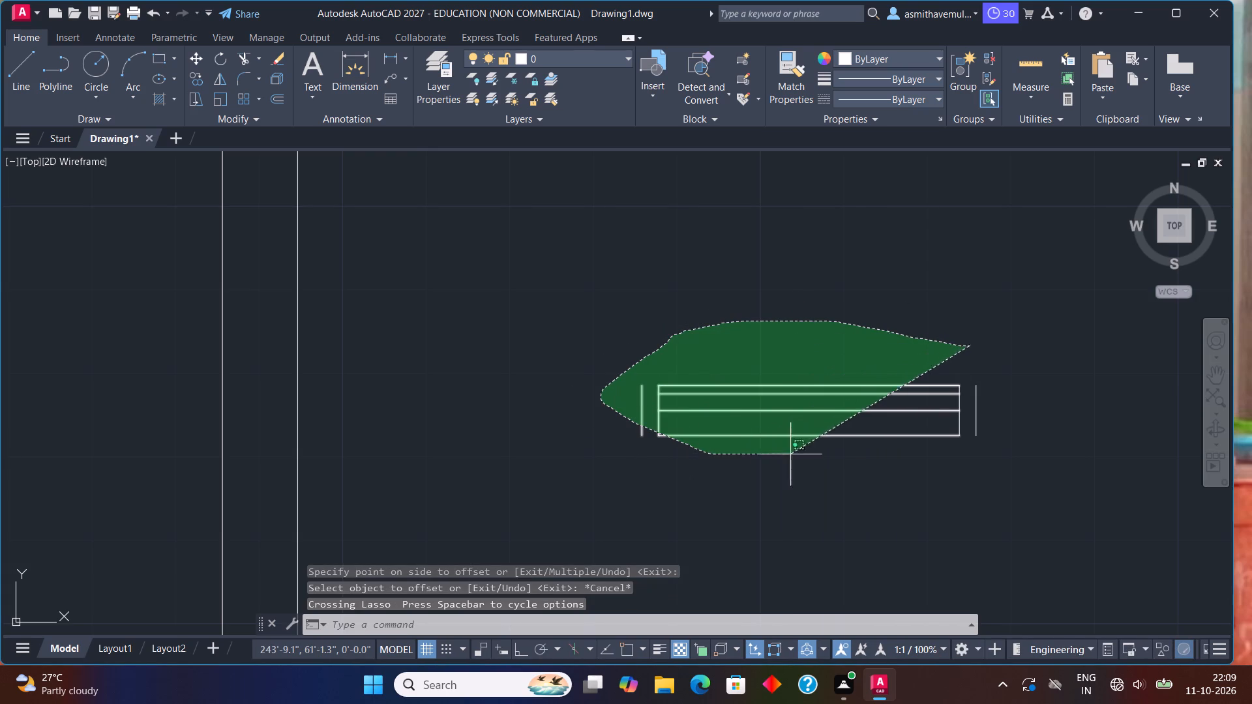
drag(795, 454, 1031, 437)
key(m)
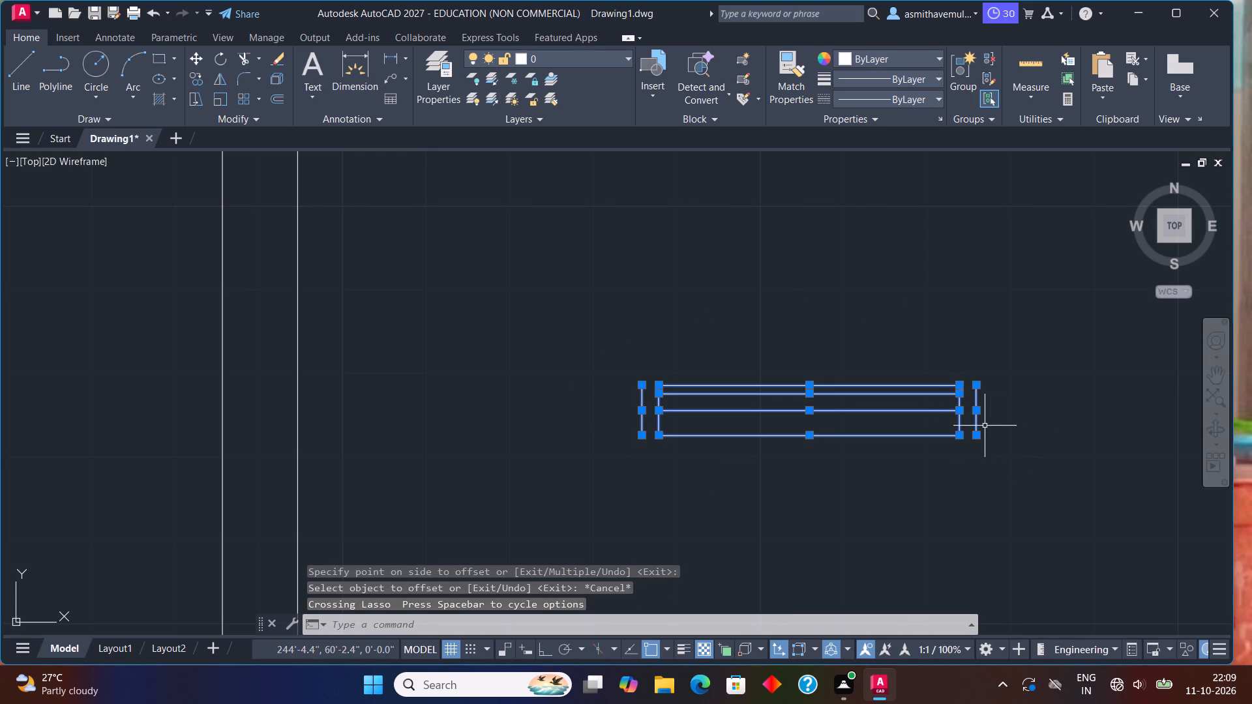
key(Return)
click(977, 390)
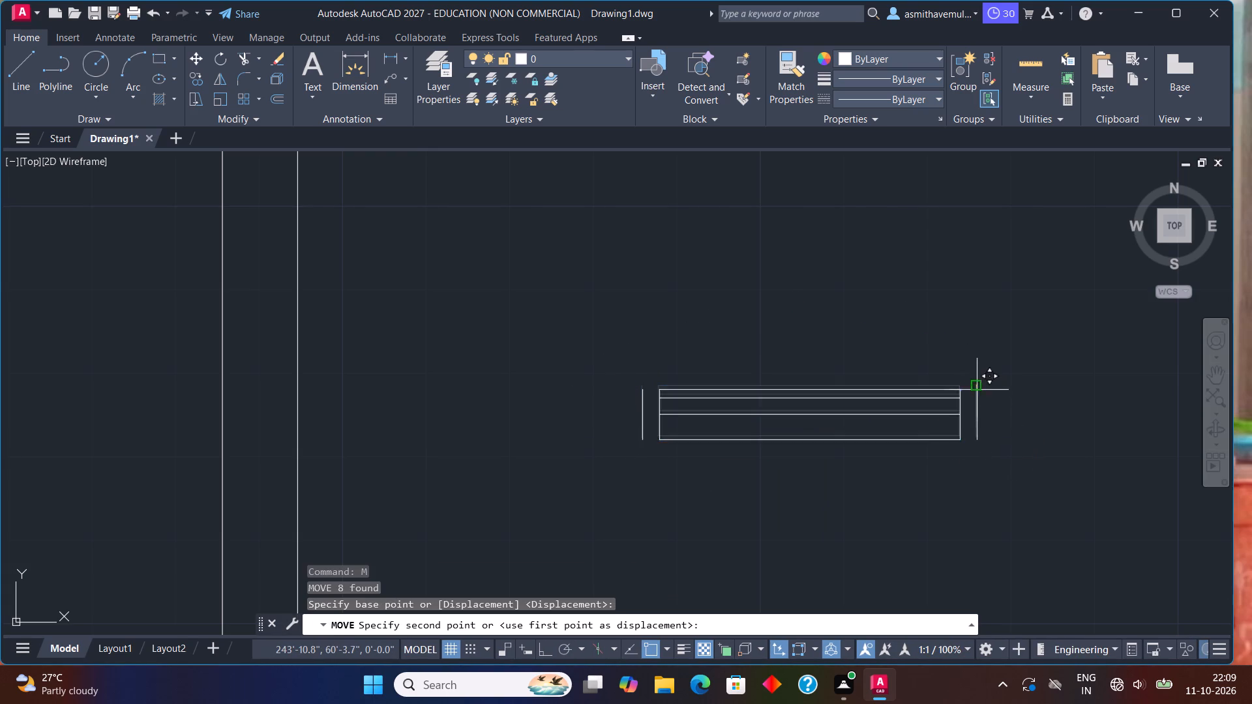
scroll(123, 486, down, 3)
middle_drag(155, 461, 854, 318)
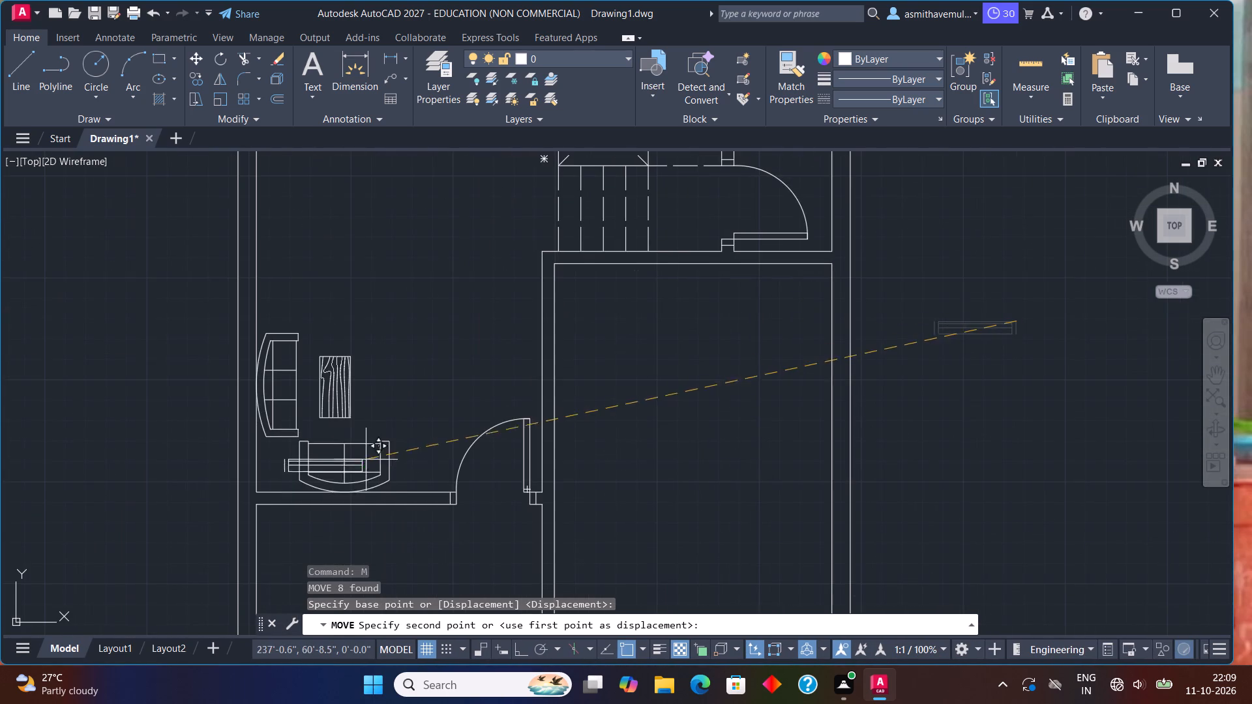
scroll(338, 482, up, 1)
middle_drag(358, 503, 372, 417)
scroll(359, 490, up, 1)
scroll(372, 417, up, 2)
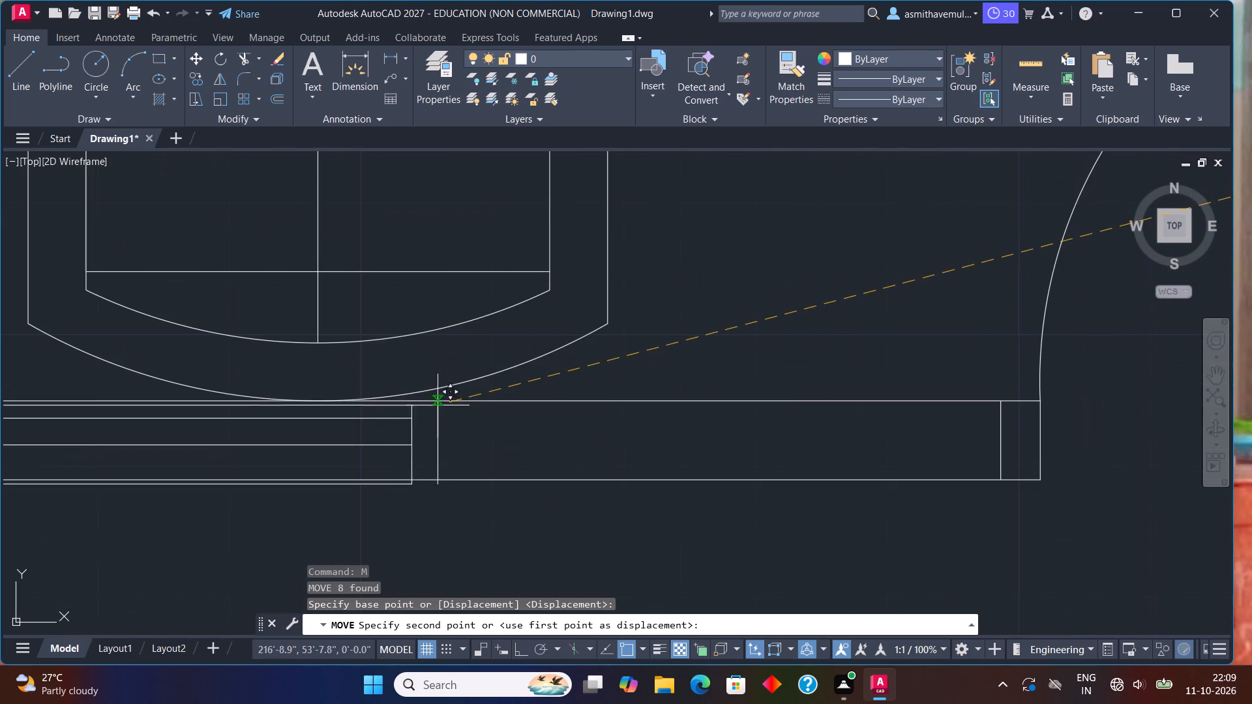
scroll(445, 403, down, 1)
middle_drag(449, 404, 605, 409)
scroll(644, 415, up, 1)
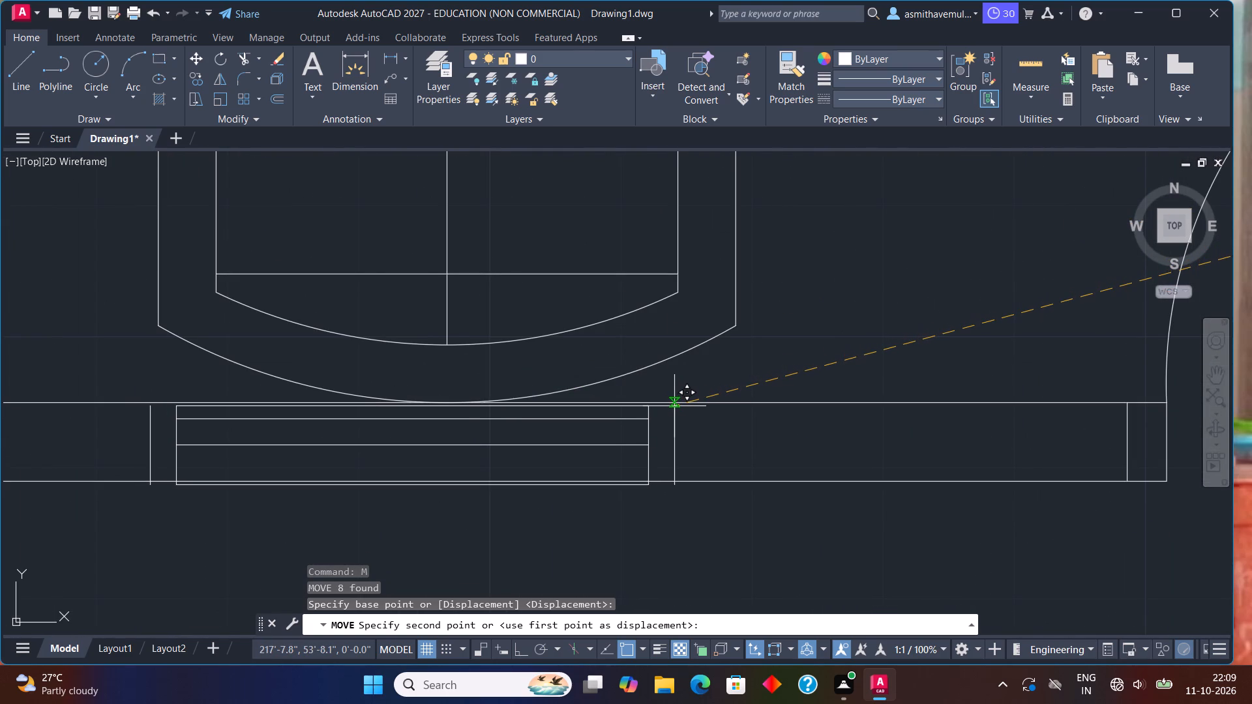
scroll(674, 405, up, 1)
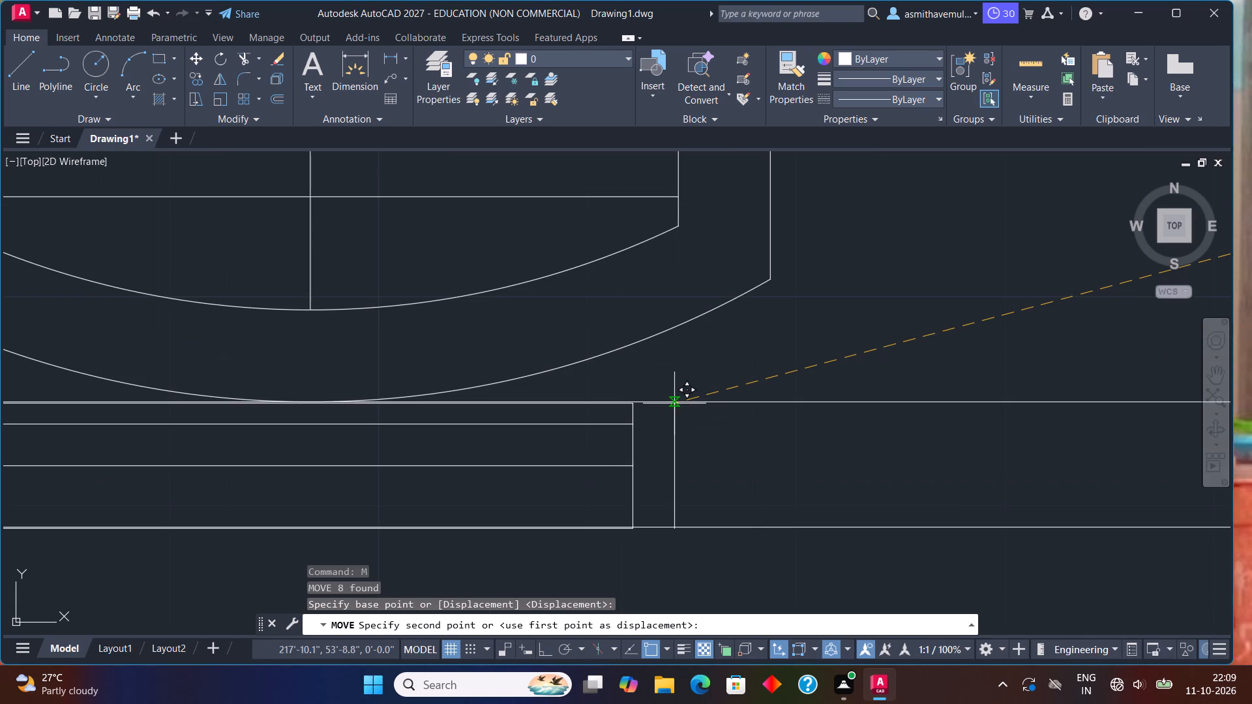
click(674, 403)
Erase the window symbol's two long outer edges that overlap the wall lines below the sofa.
click(622, 402)
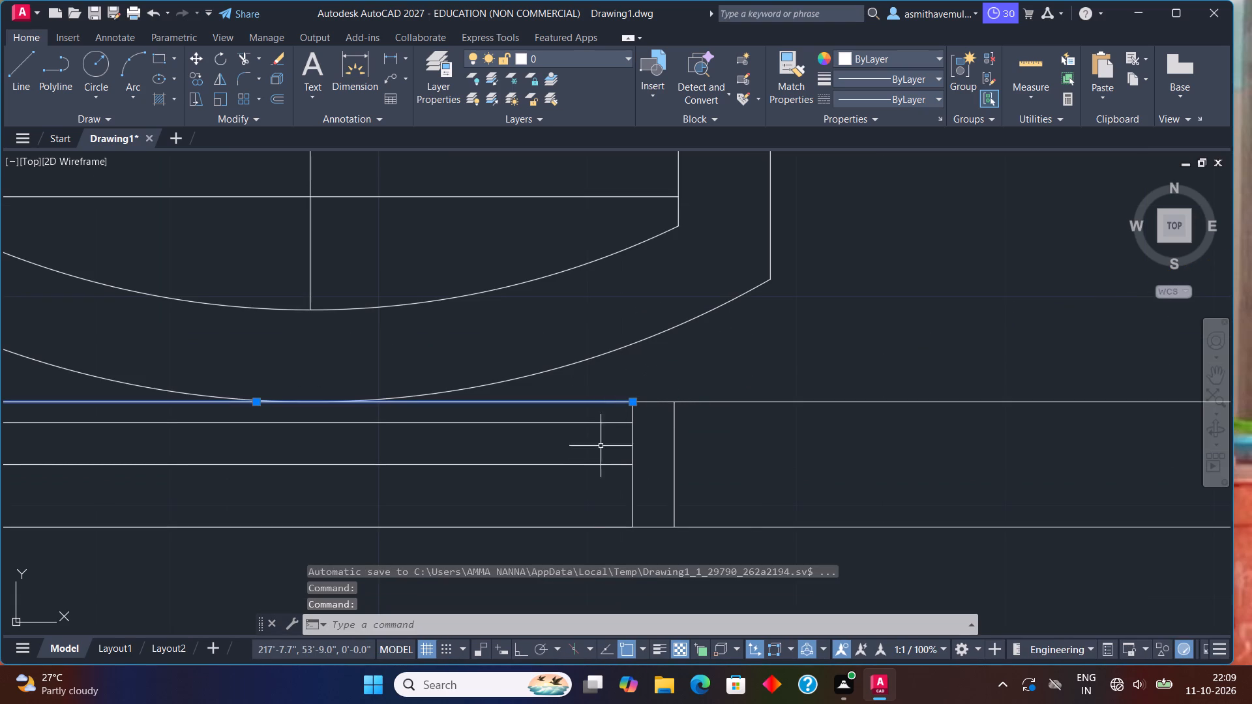
click(597, 529)
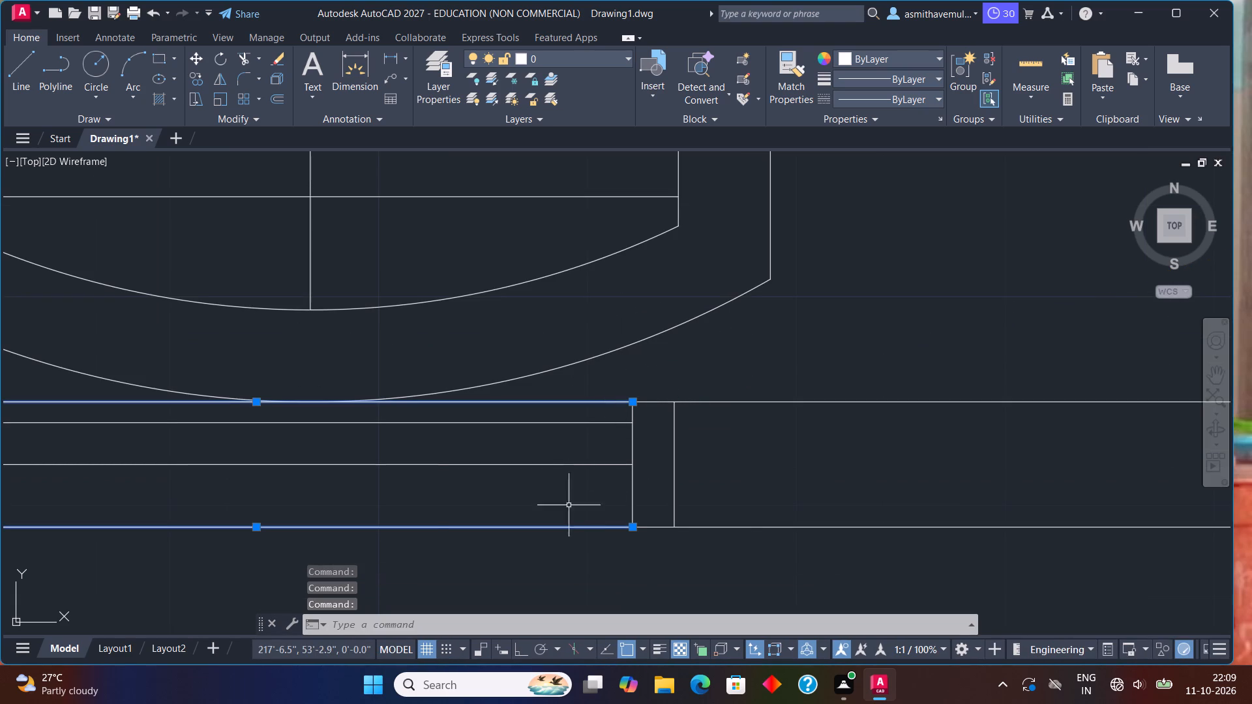
key(Delete)
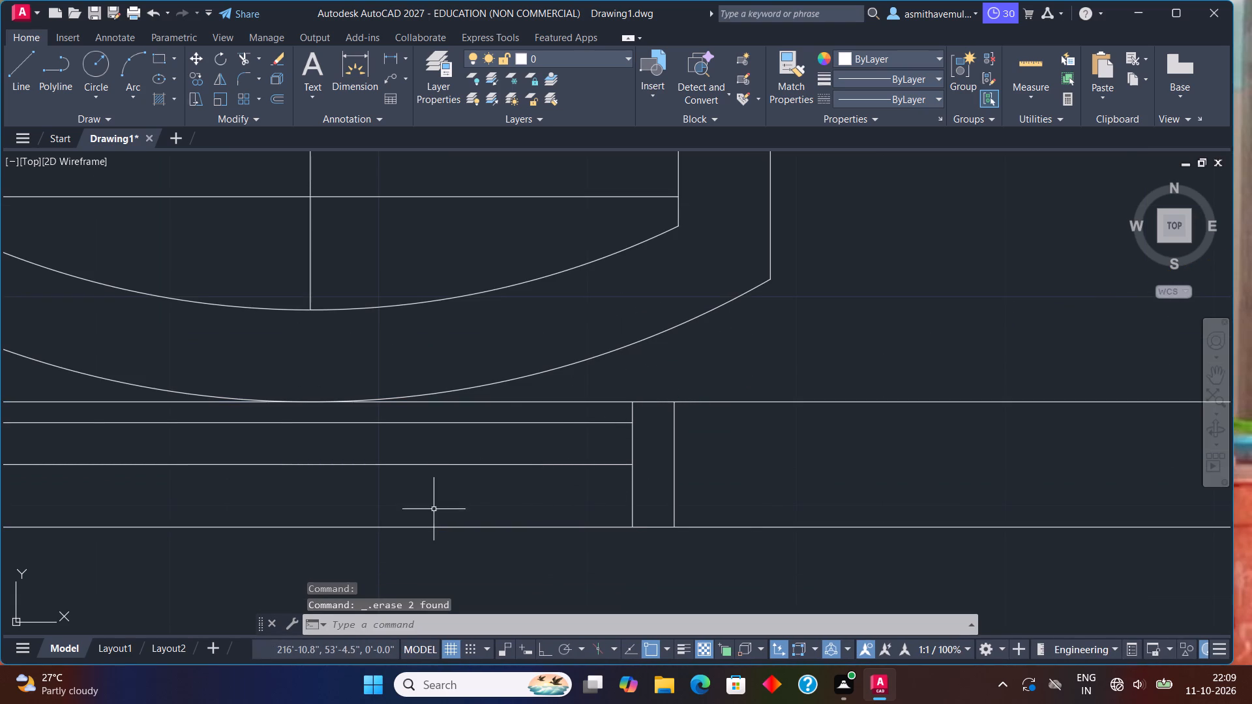
Look over the floor plan from the window below the sofa up through the staircase, kitchen and bedroom.
scroll(446, 471, down, 3)
middle_drag(452, 444, 469, 424)
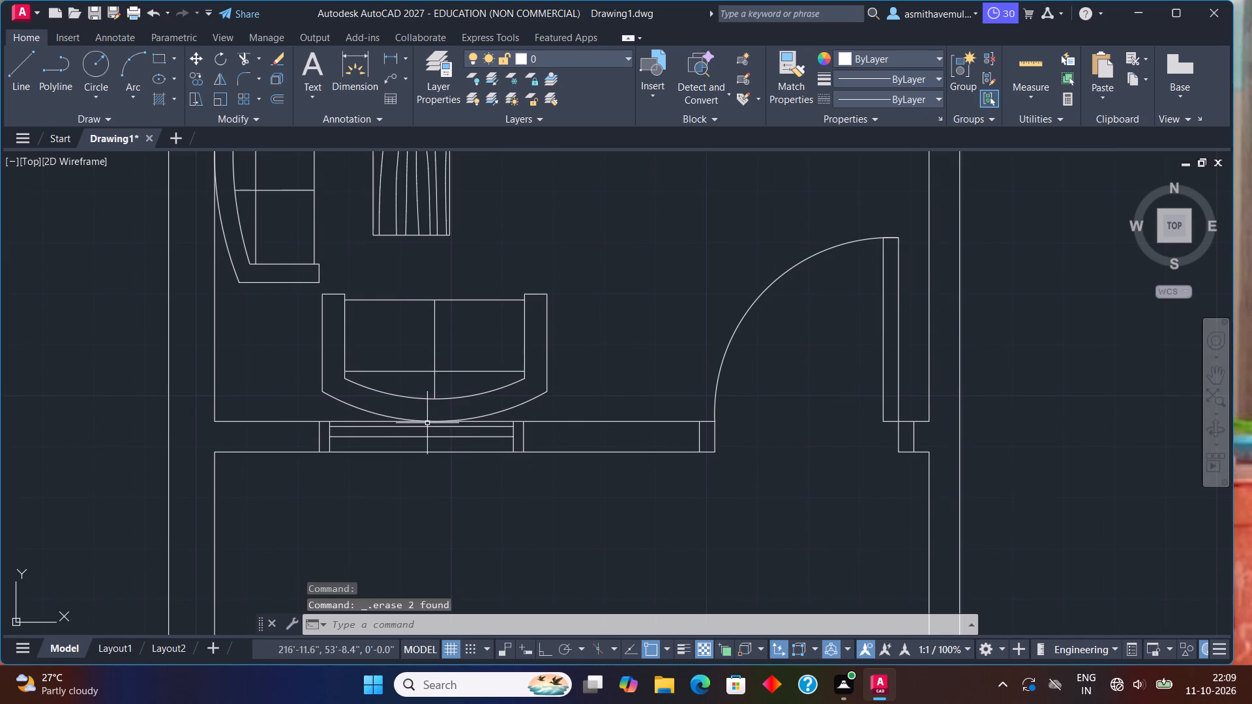
scroll(408, 426, down, 1)
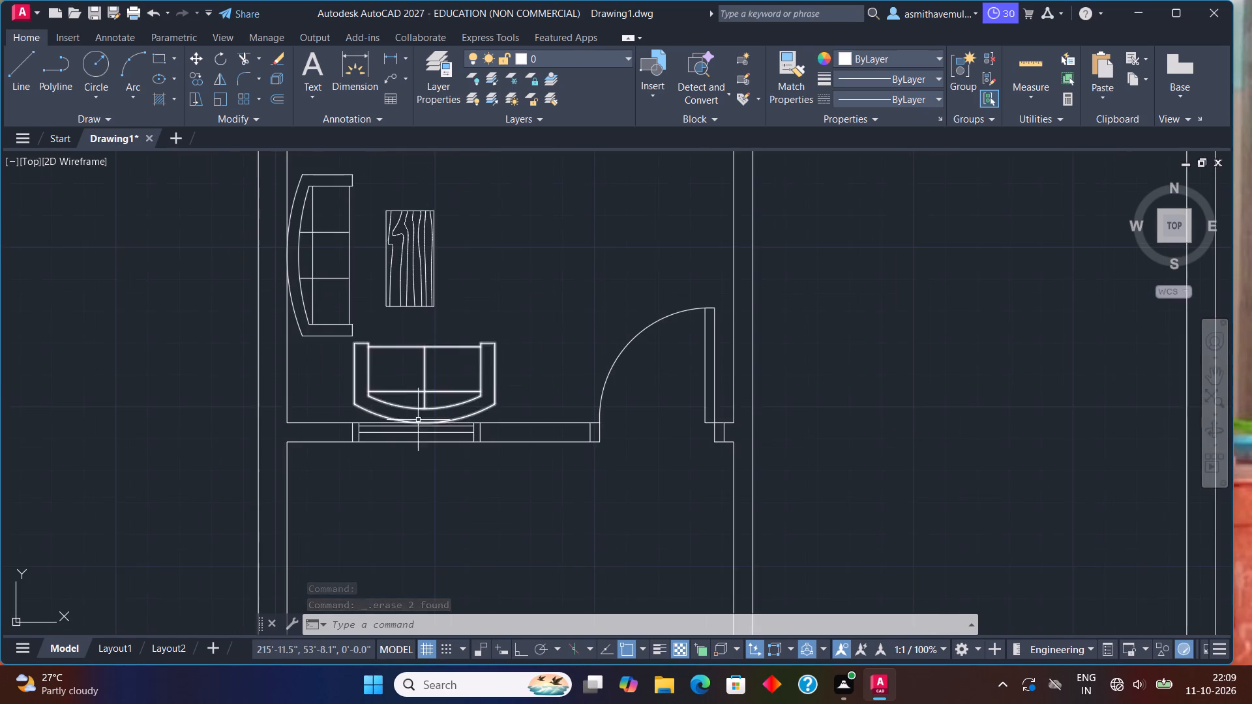
scroll(502, 374, down, 1)
middle_drag(502, 372, 495, 435)
middle_drag(631, 215, 631, 430)
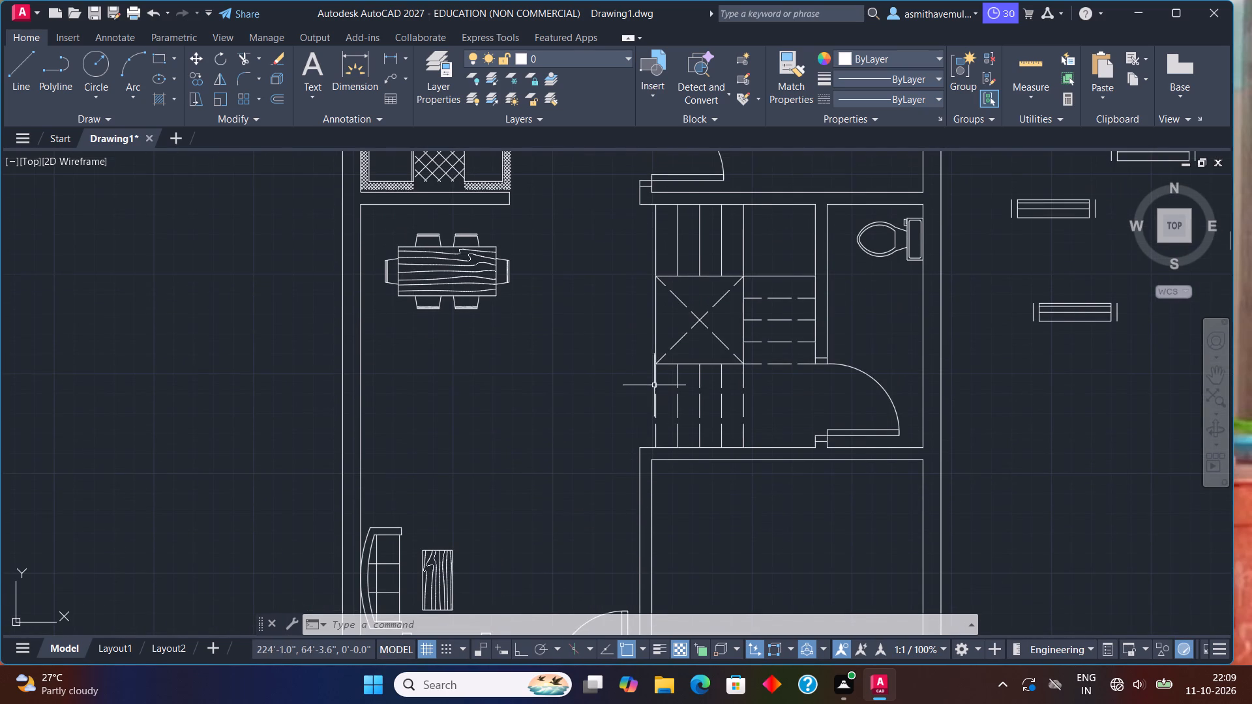
middle_drag(571, 338, 713, 452)
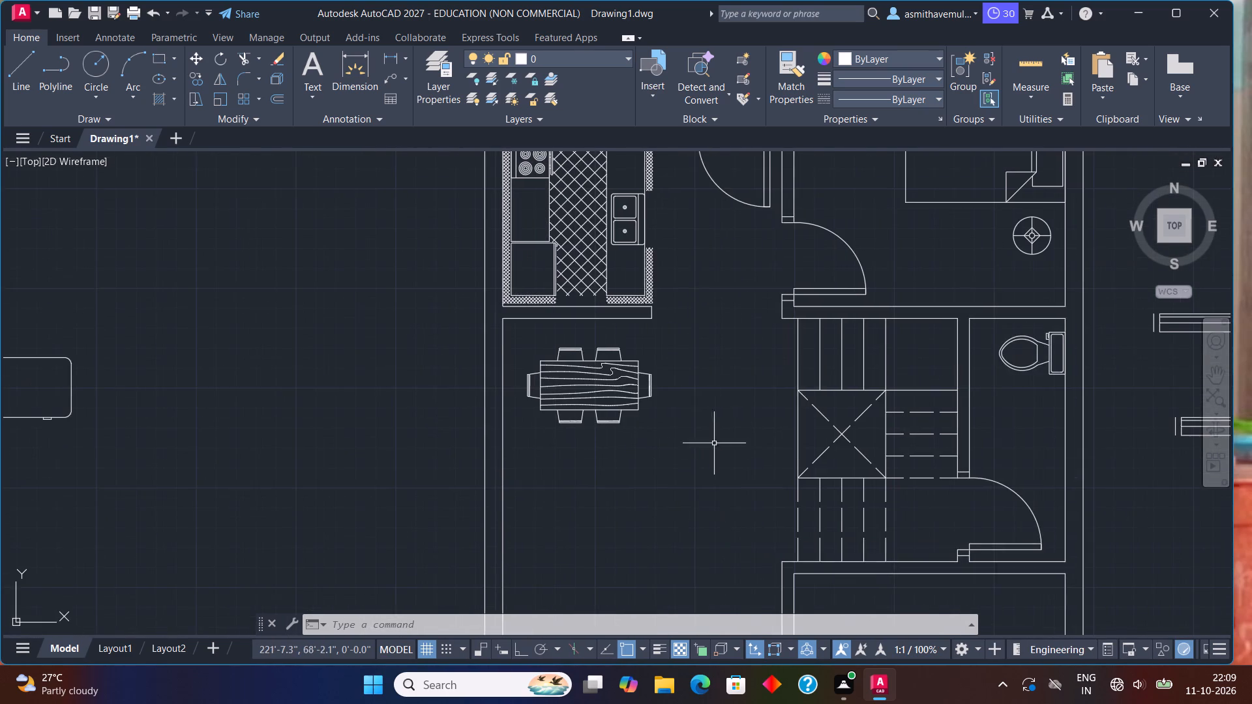
scroll(725, 389, down, 1)
middle_drag(782, 288, 635, 396)
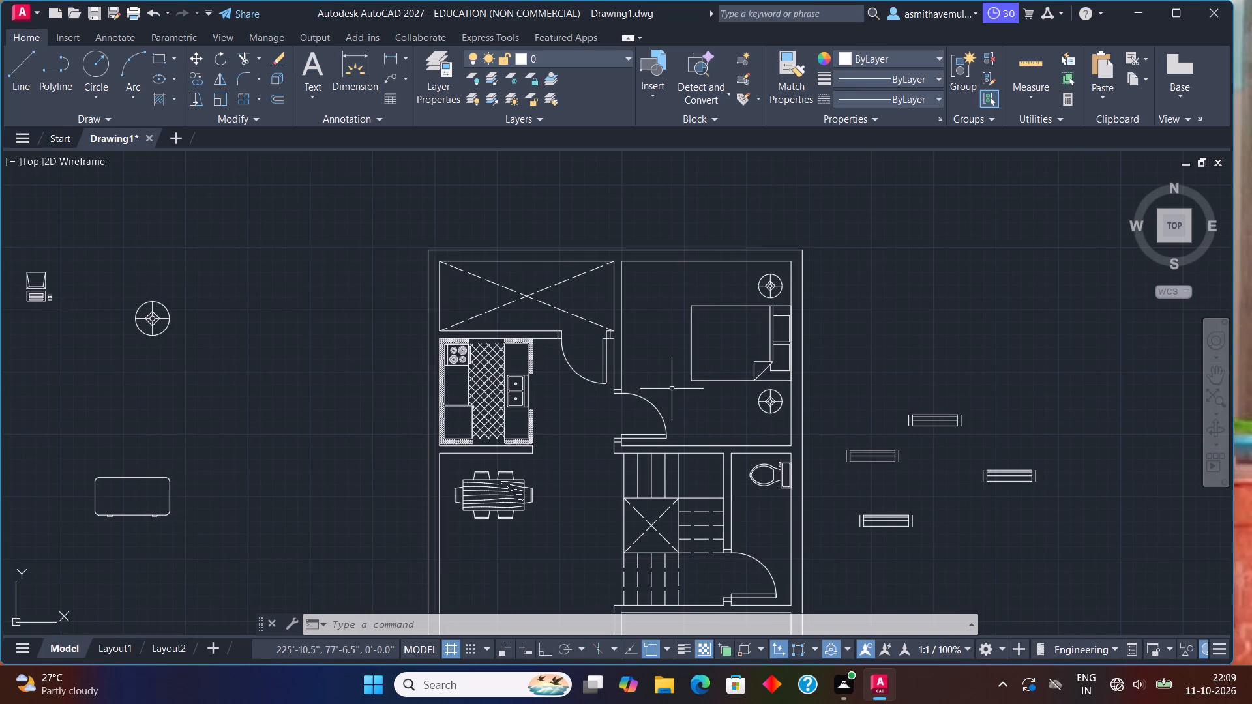
scroll(670, 389, down, 1)
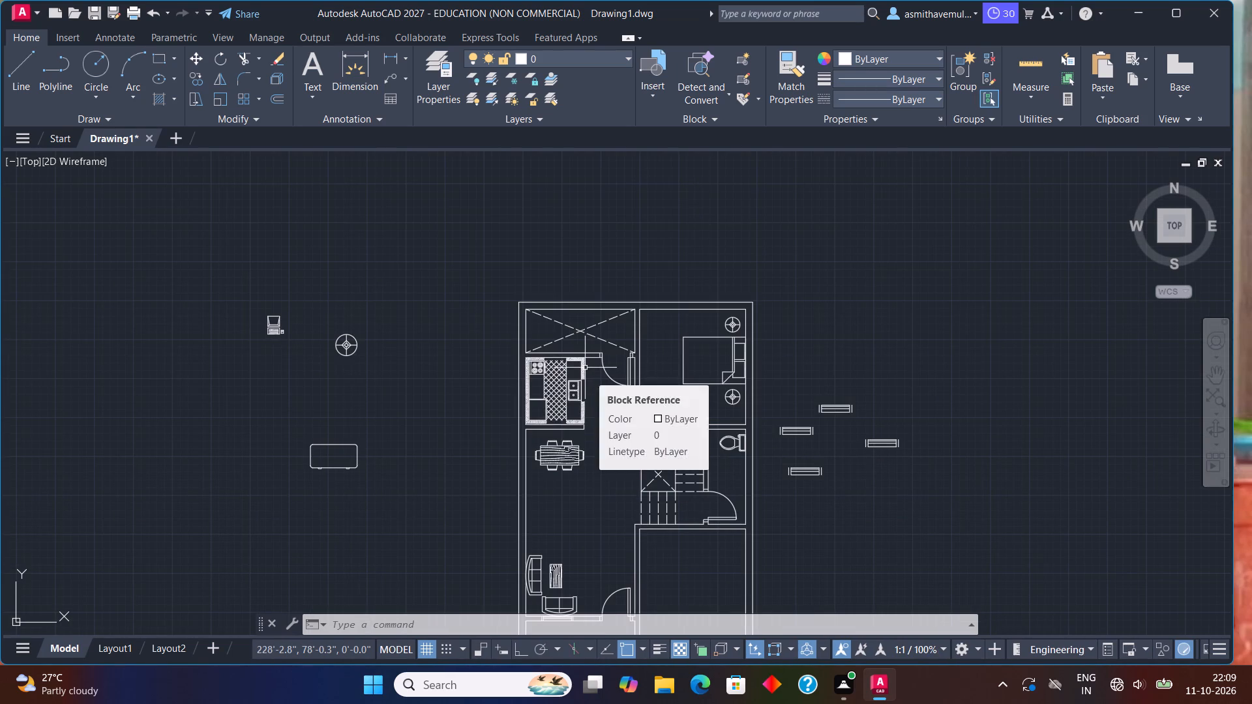
Insert the Chair - Rocking block from DesignCenter's Home - Space Planner.dwg into free space to the left of the plan.
key(ctrl+2)
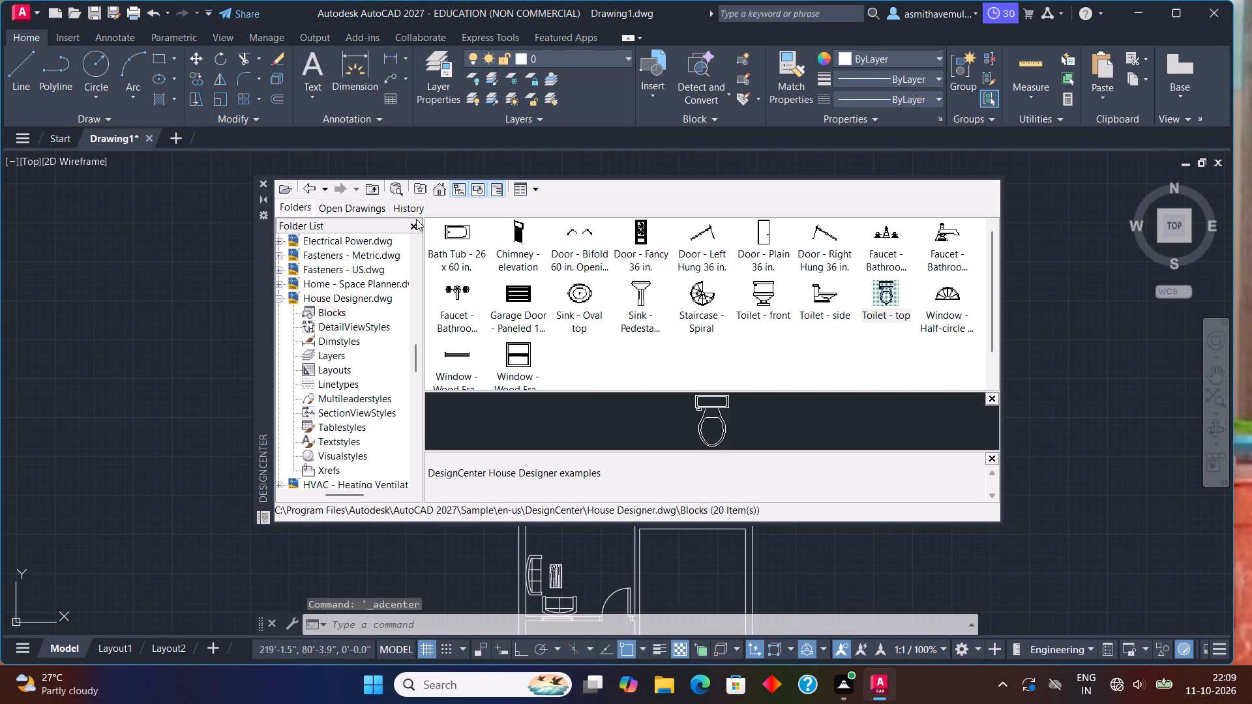
click(433, 191)
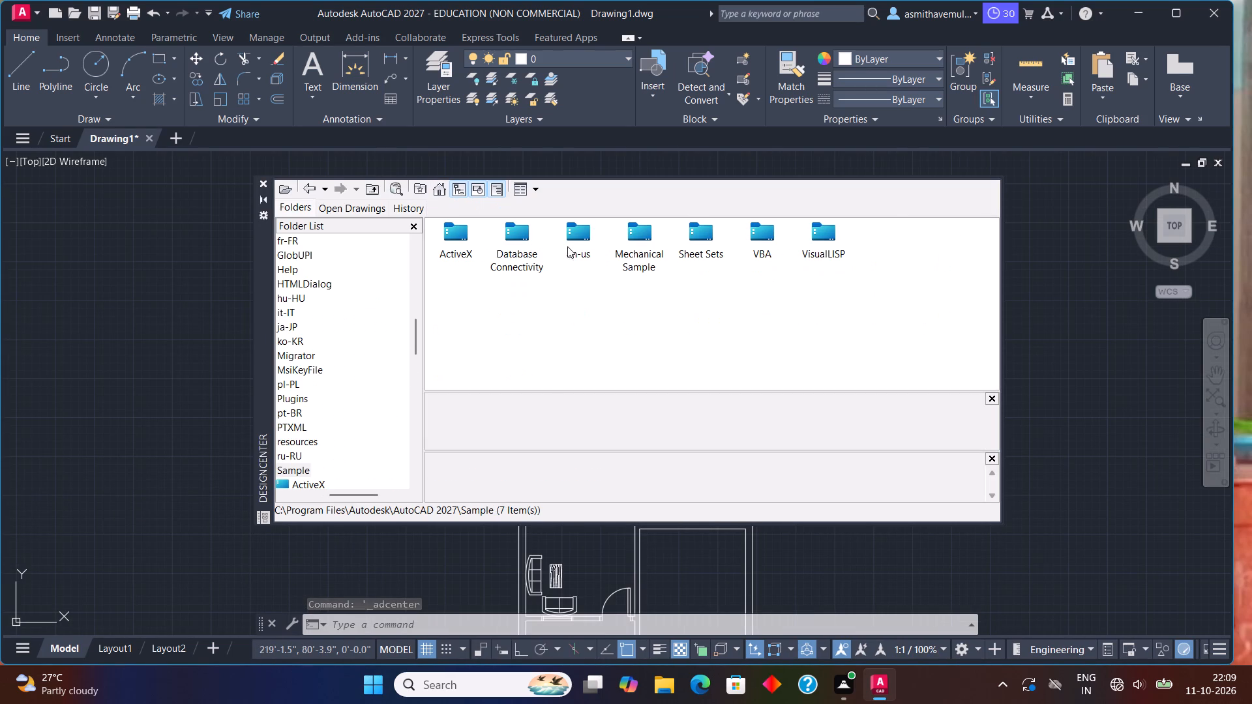
double_click(570, 243)
double_click(448, 235)
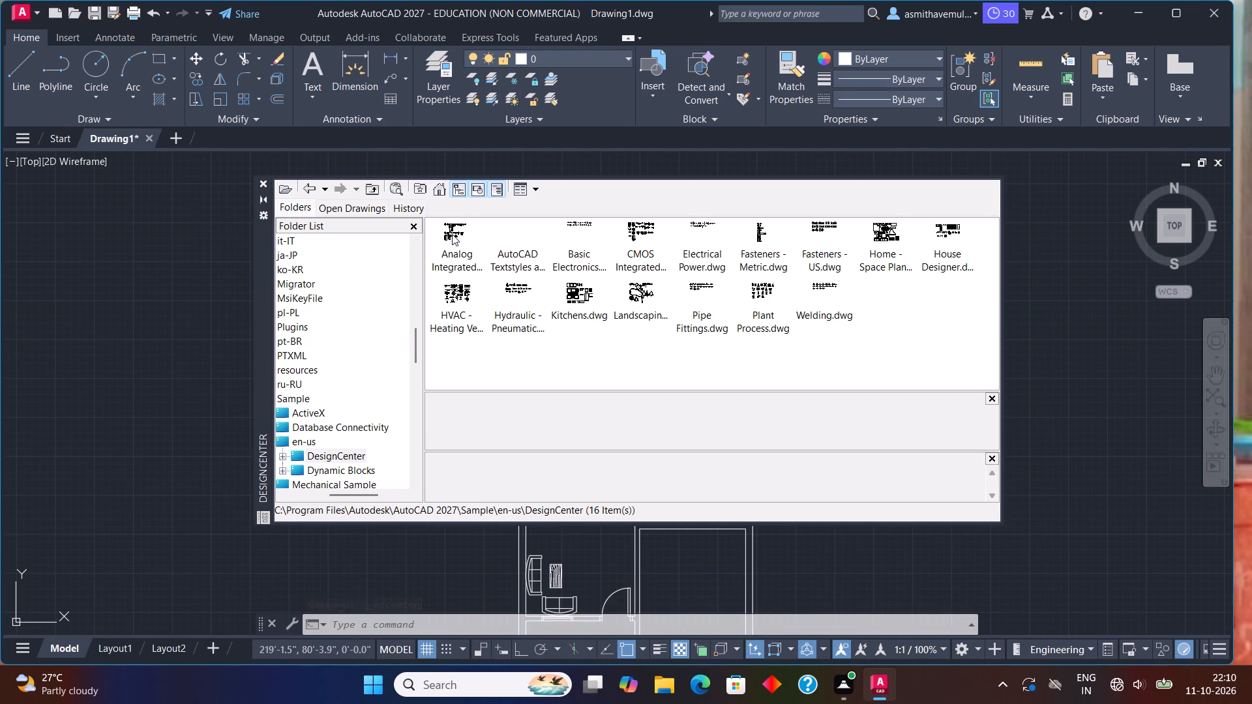
double_click(867, 237)
double_click(882, 229)
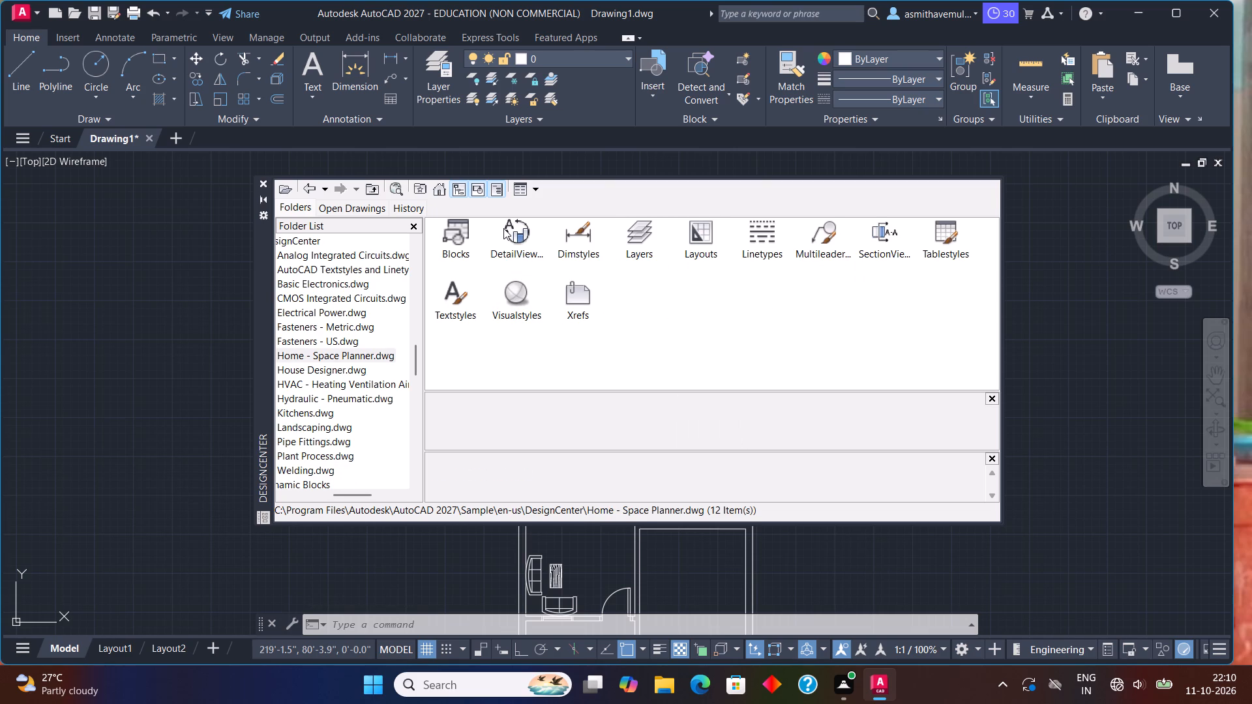
double_click(460, 235)
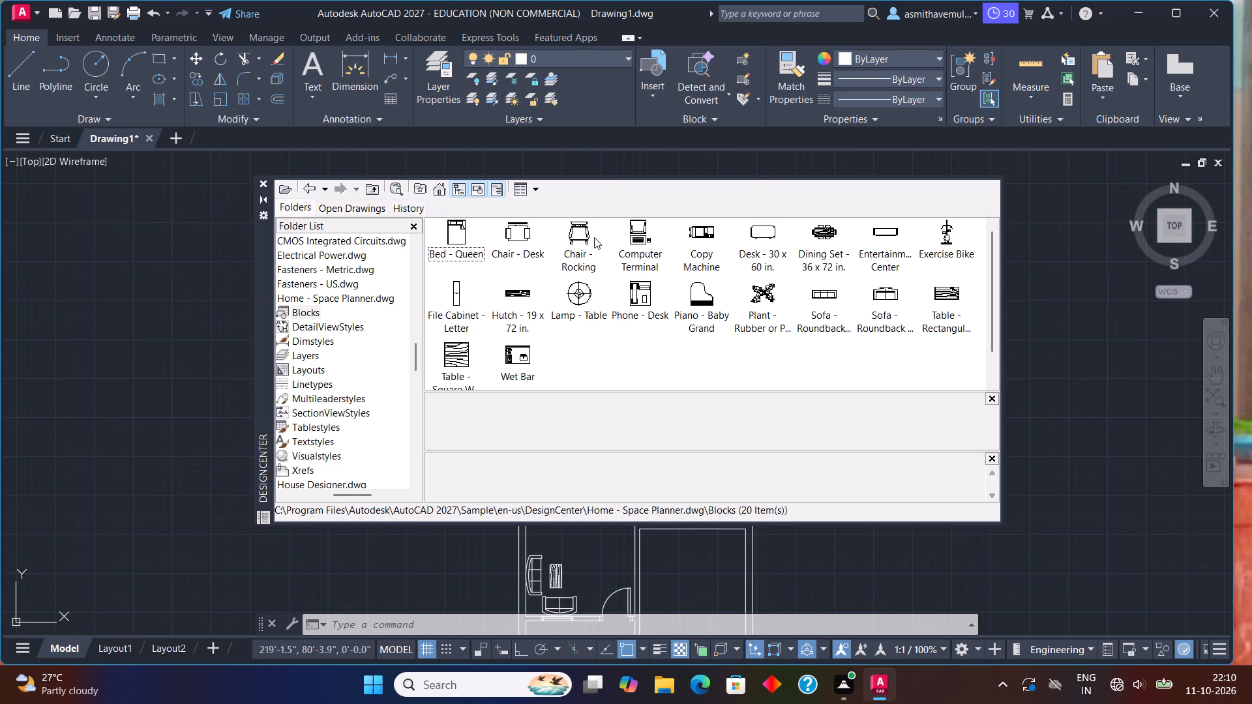
drag(580, 237, 216, 276)
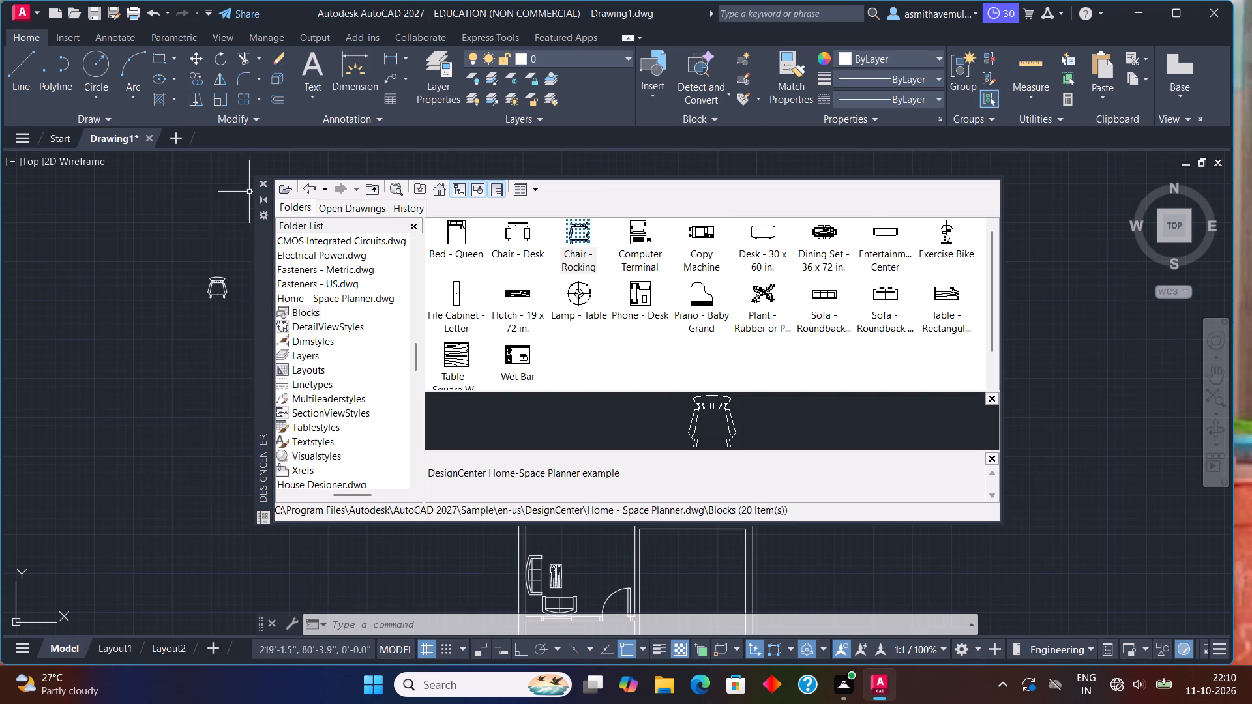
click(263, 184)
Rotate the rocking chair in the free space beside the plan by about 171° around the foot of its leg.
drag(235, 257, 209, 304)
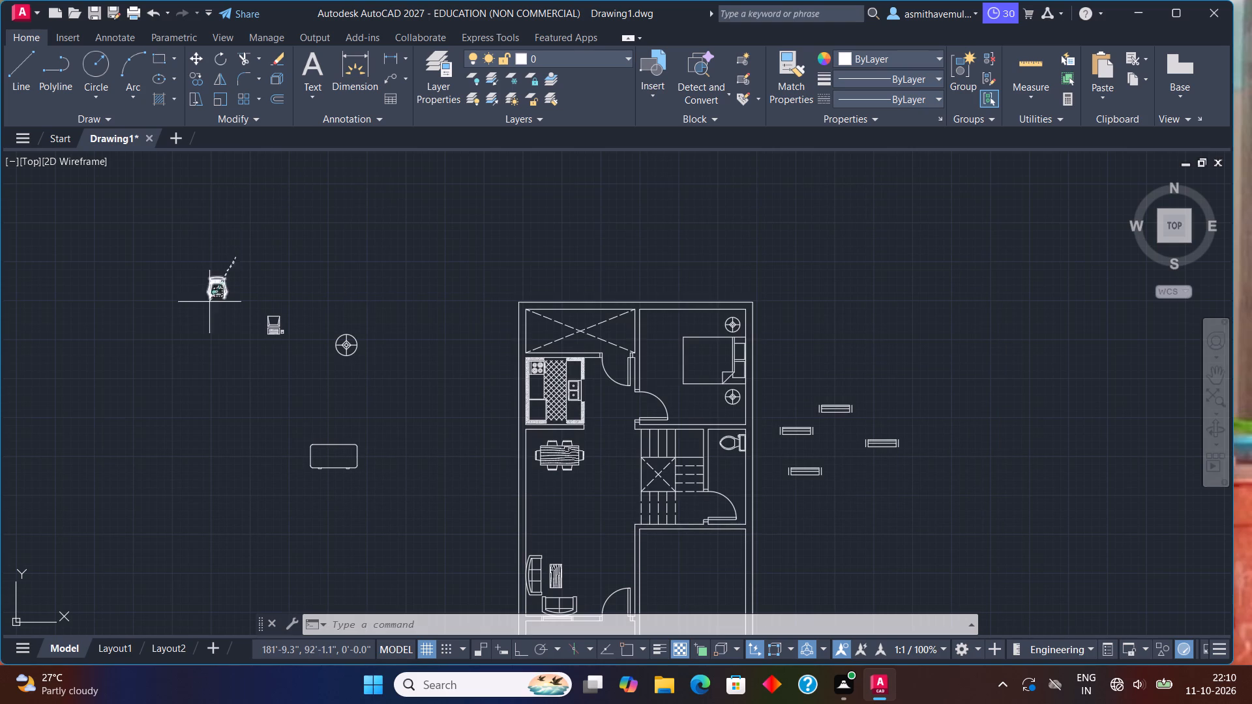
drag(209, 304, 204, 326)
text(RO)
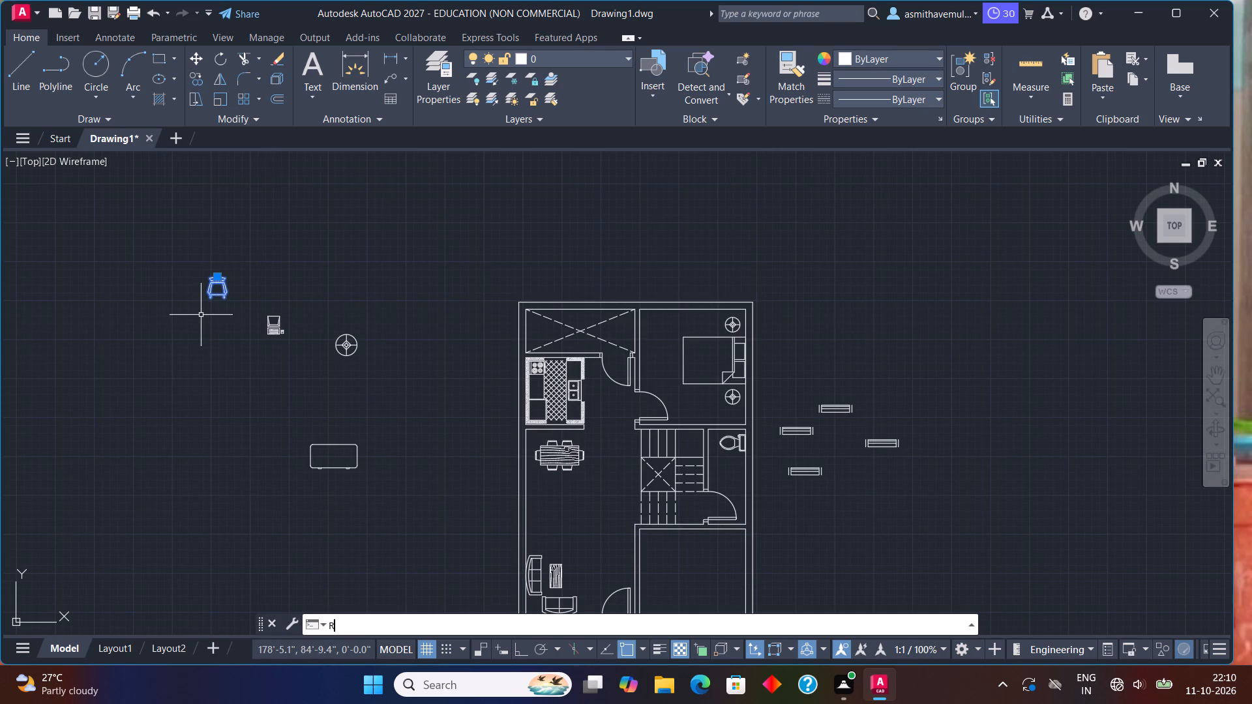
key(Return)
scroll(201, 271, up, 1)
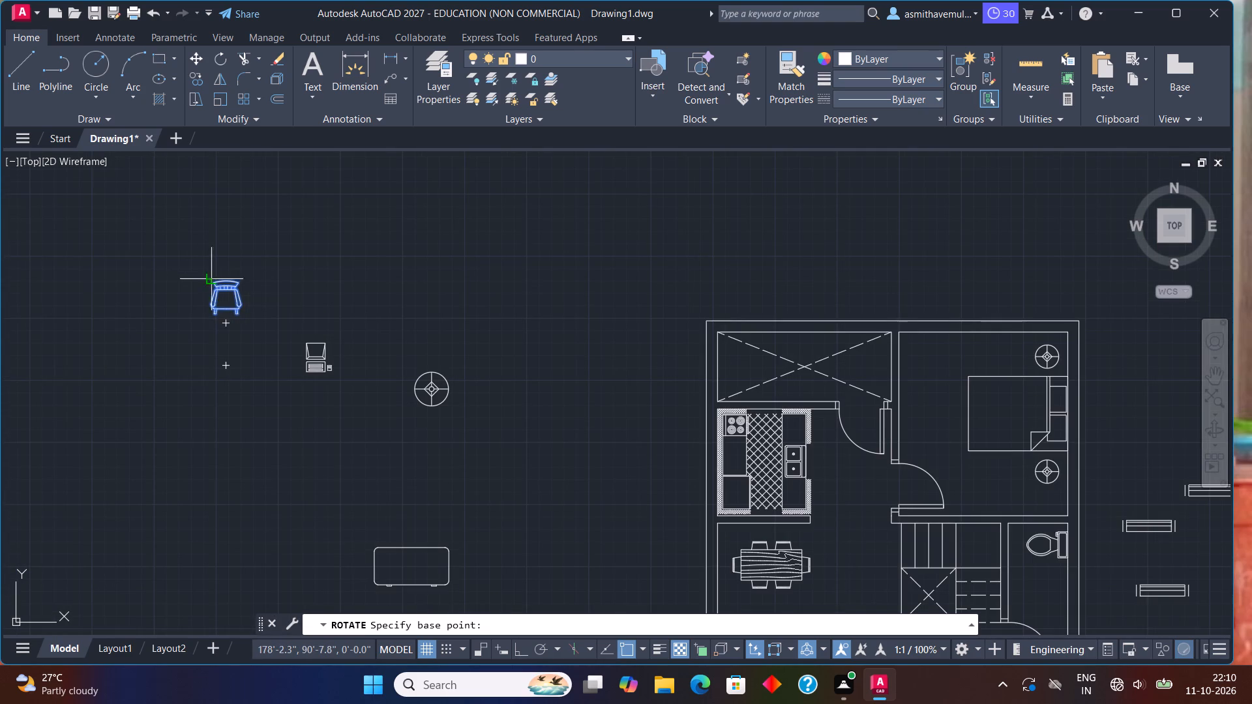
click(235, 318)
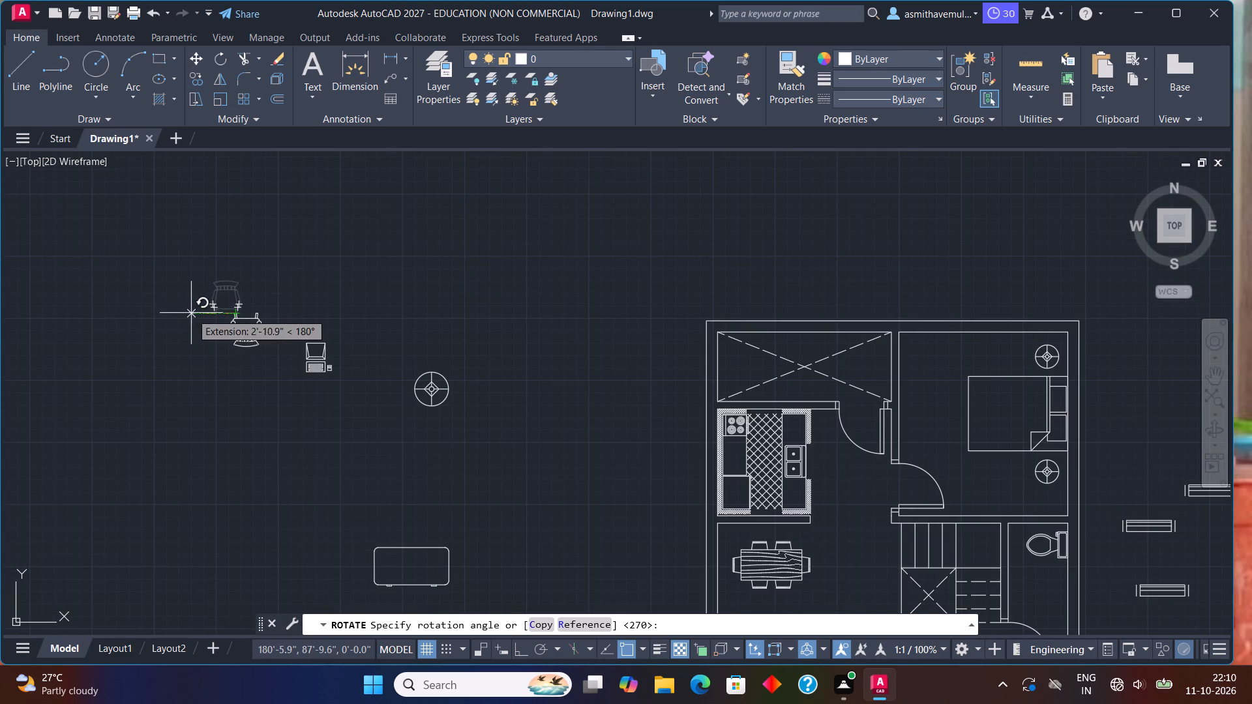
key(F8)
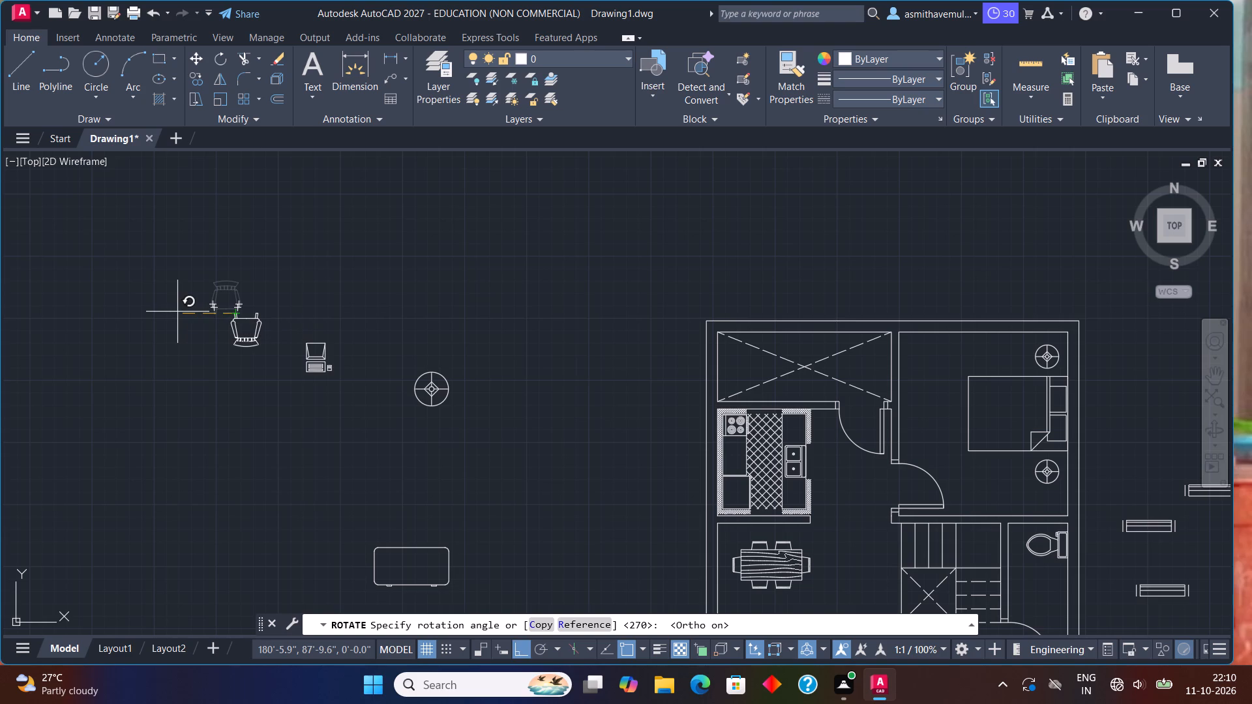
click(212, 312)
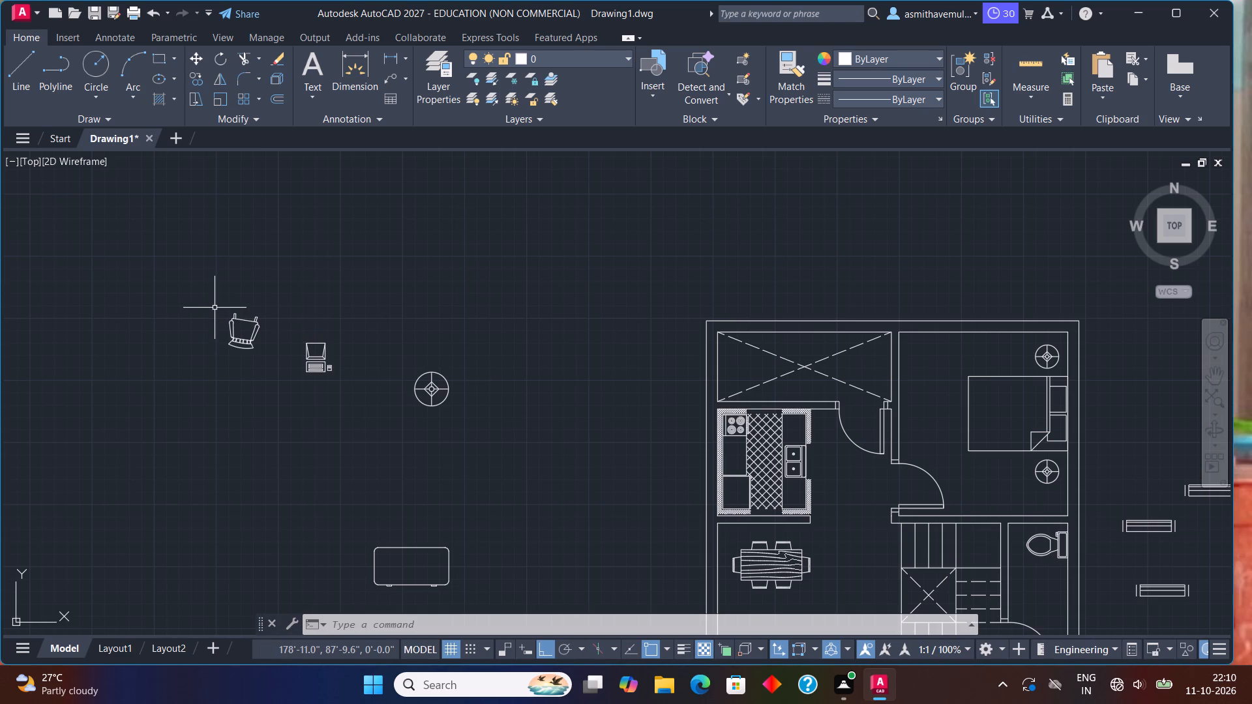
Insert a second Chair - Rocking block from DesignCenter just above the rotated rocking chair.
key(ctrl+2)
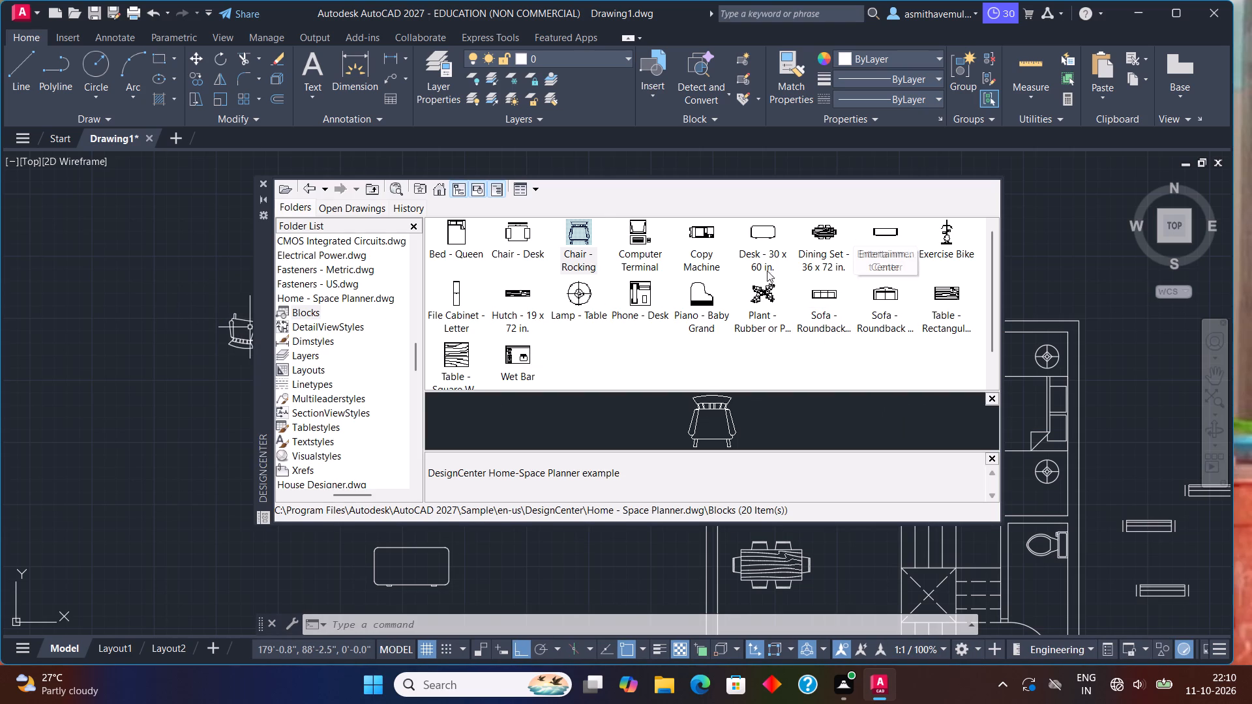
drag(573, 233, 203, 257)
click(263, 183)
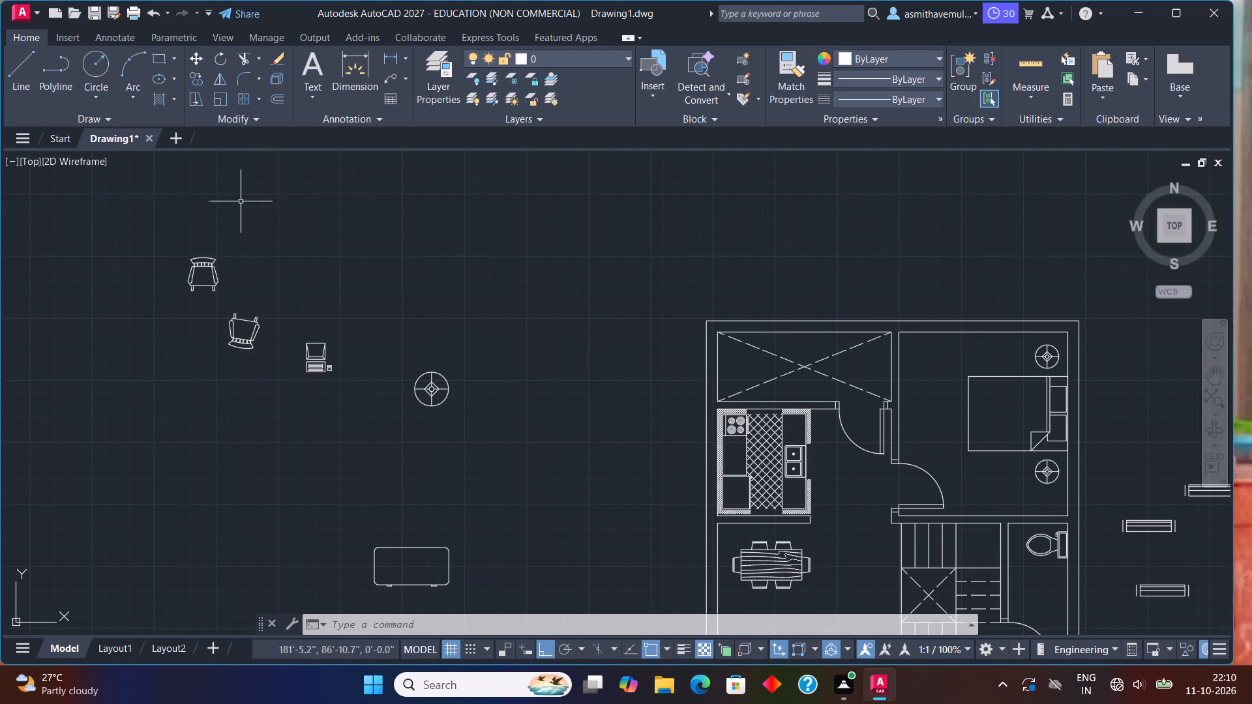
Rotate the new upper rocking chair half a turn around its lower-right leg with Ortho on.
drag(232, 246, 170, 323)
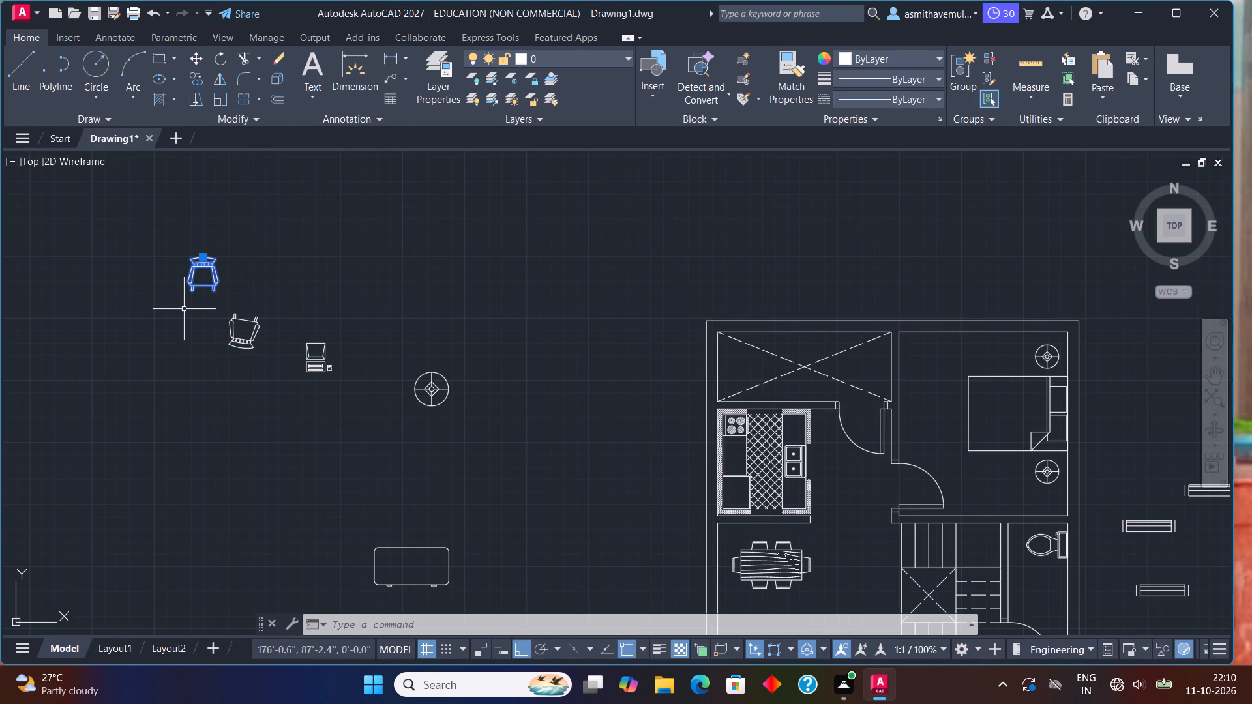
text(RO)
key(Return)
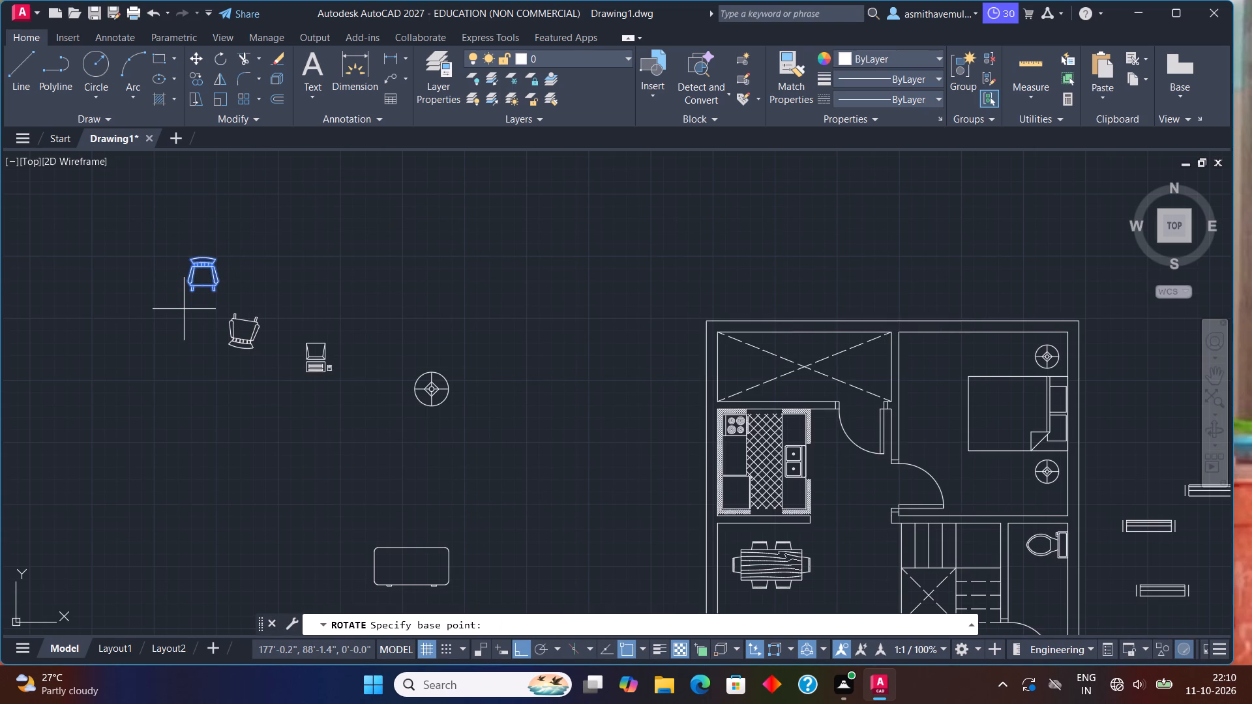
click(211, 294)
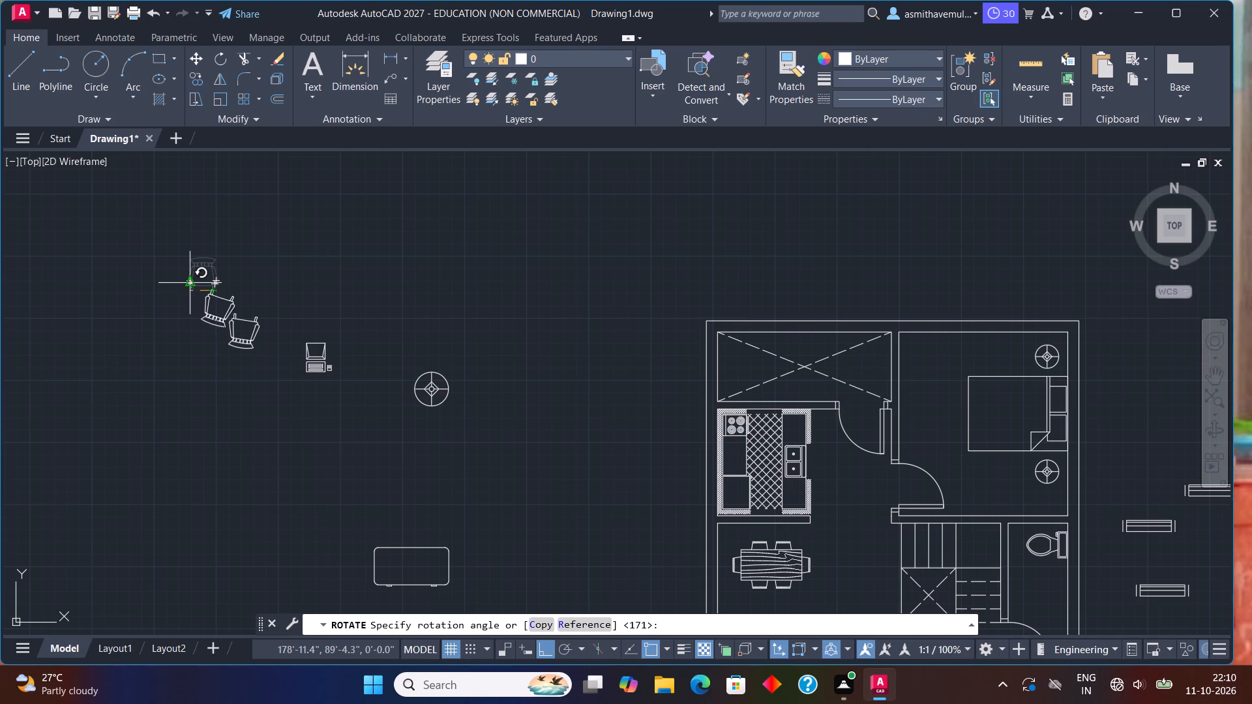
click(190, 302)
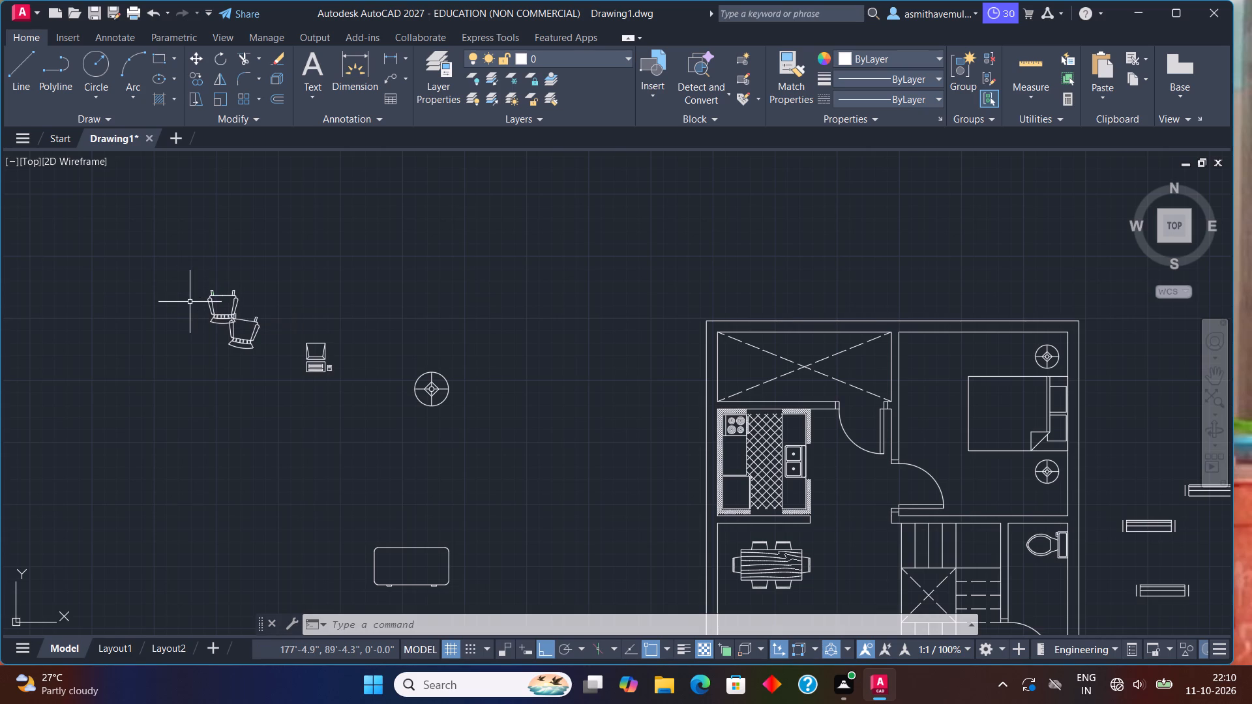
Move the upright-aligned rocking chair by its back's midpoint onto the bedroom's bottom wall line, beside the door swing, with Ortho off.
drag(254, 299, 182, 329)
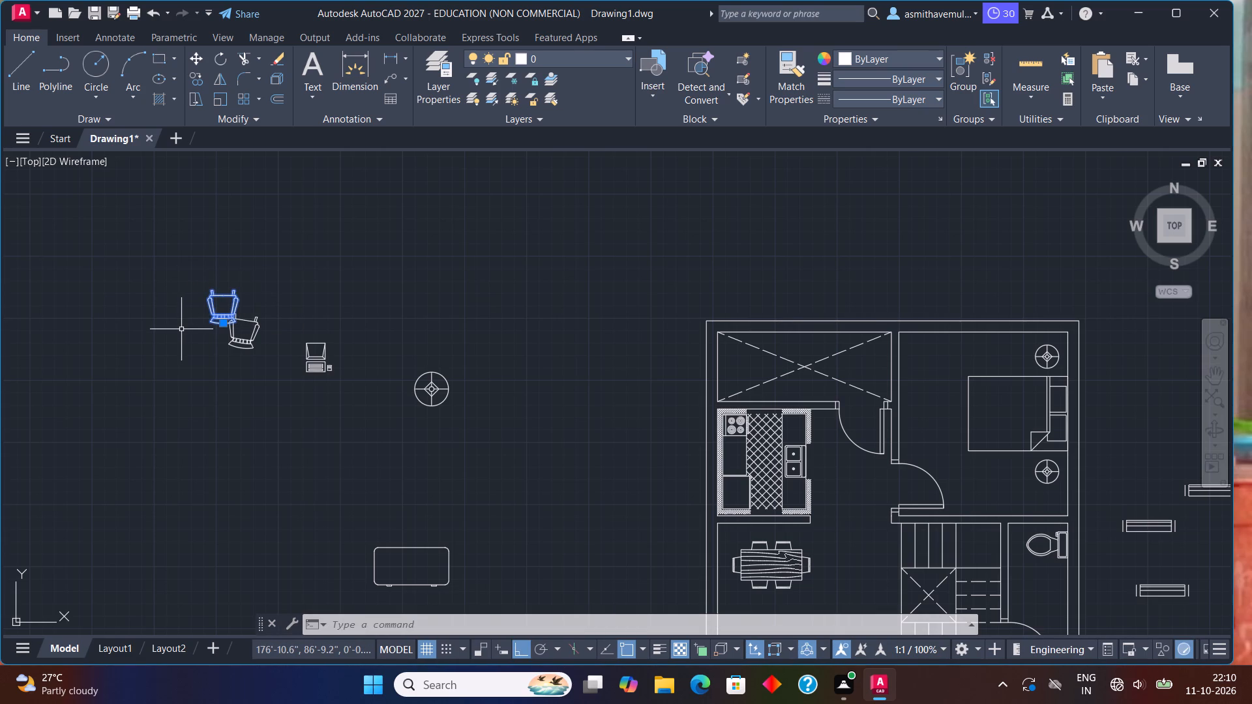
key(m)
key(Return)
key(F8)
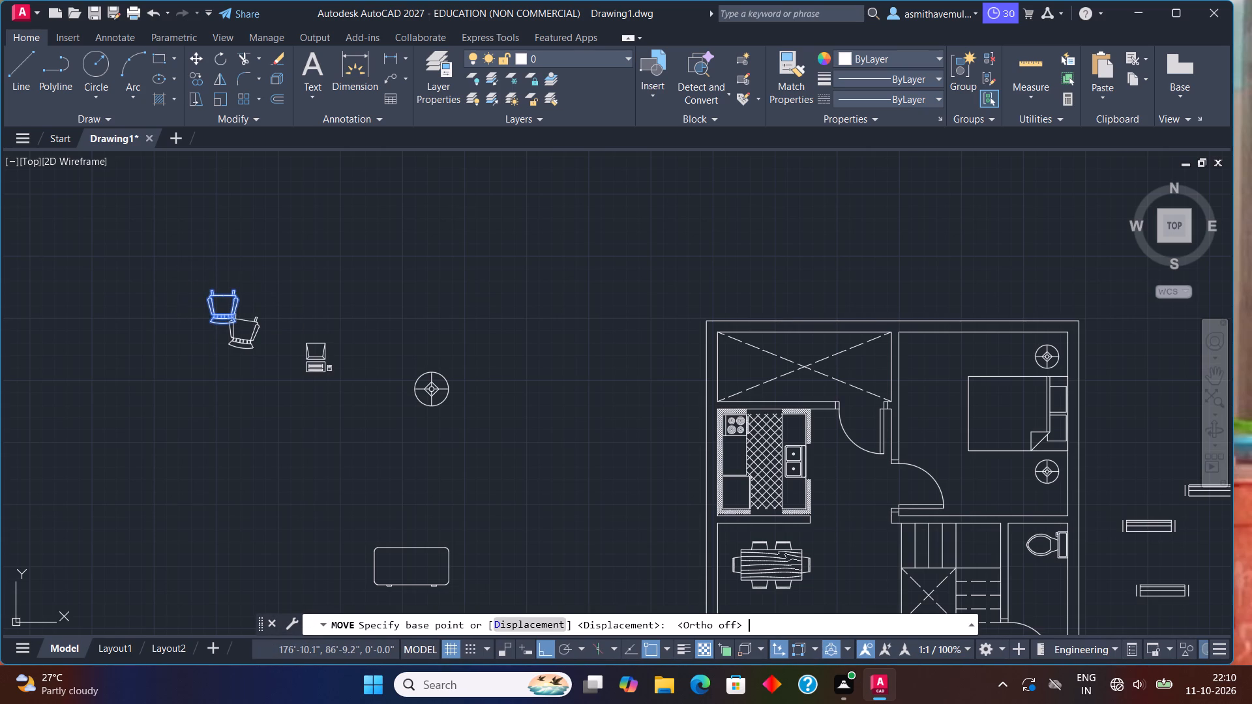
click(219, 323)
middle_drag(888, 489, 416, 368)
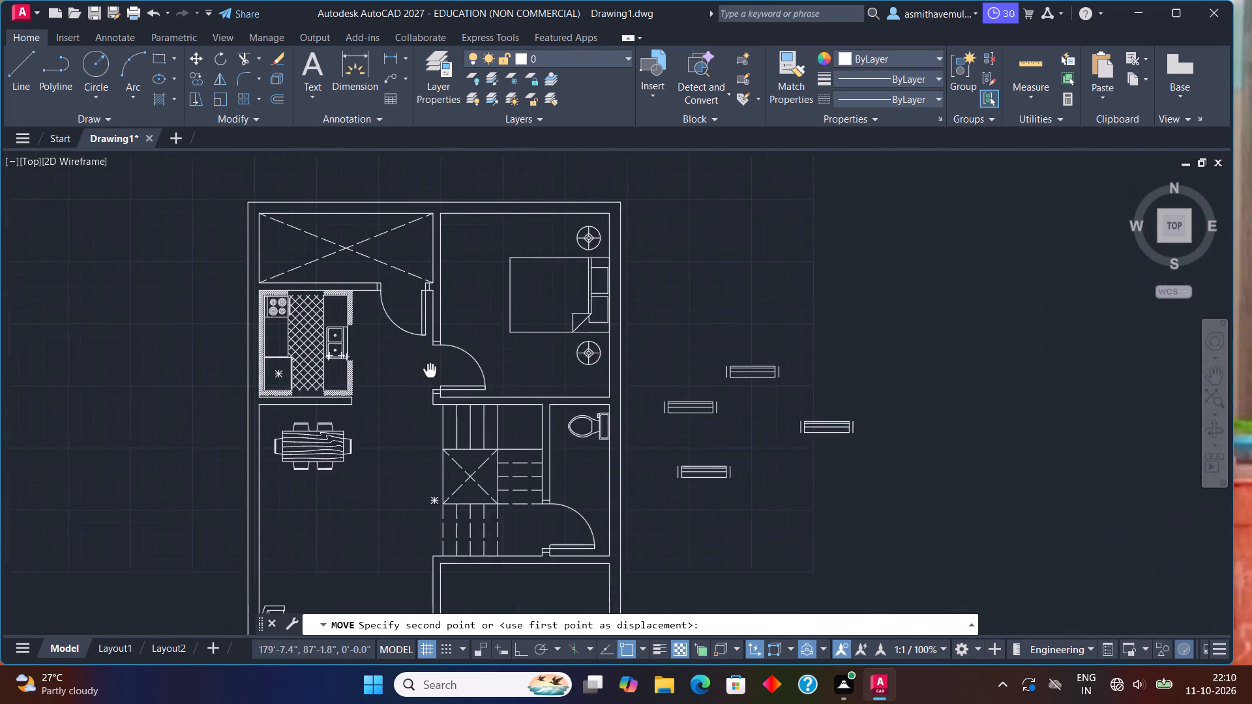
middle_drag(416, 368, 298, 347)
scroll(391, 359, up, 2)
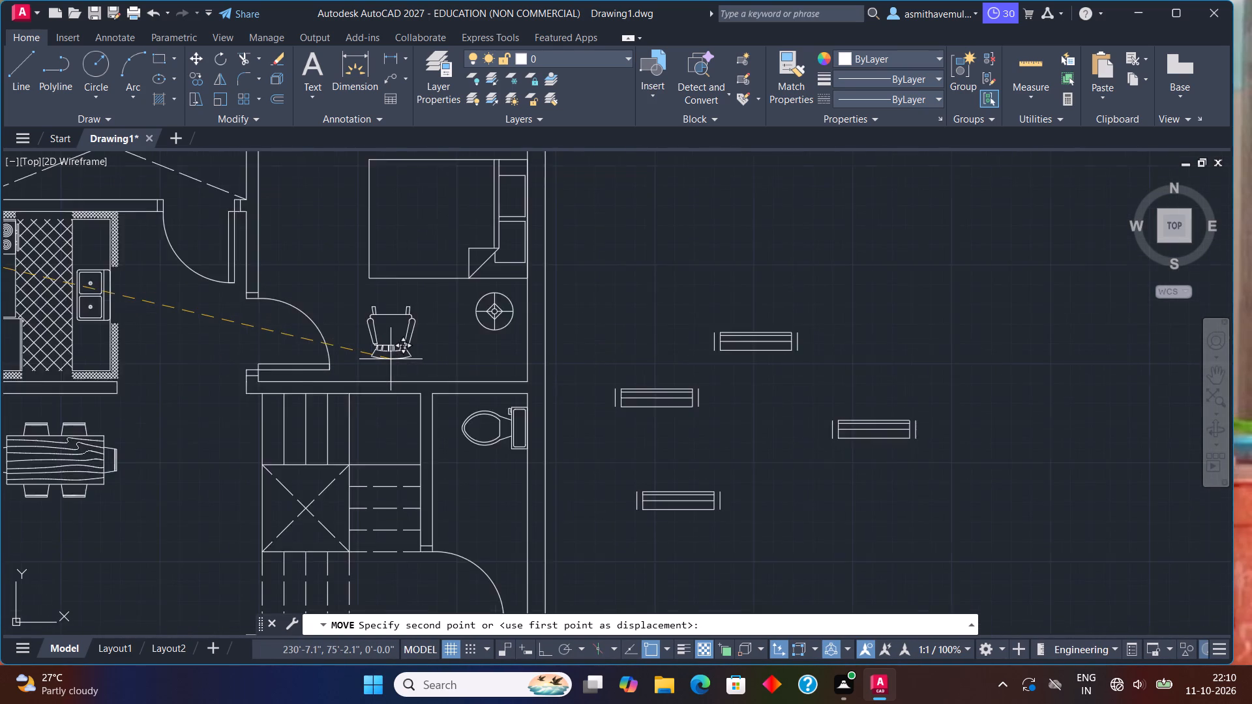
scroll(364, 390, up, 2)
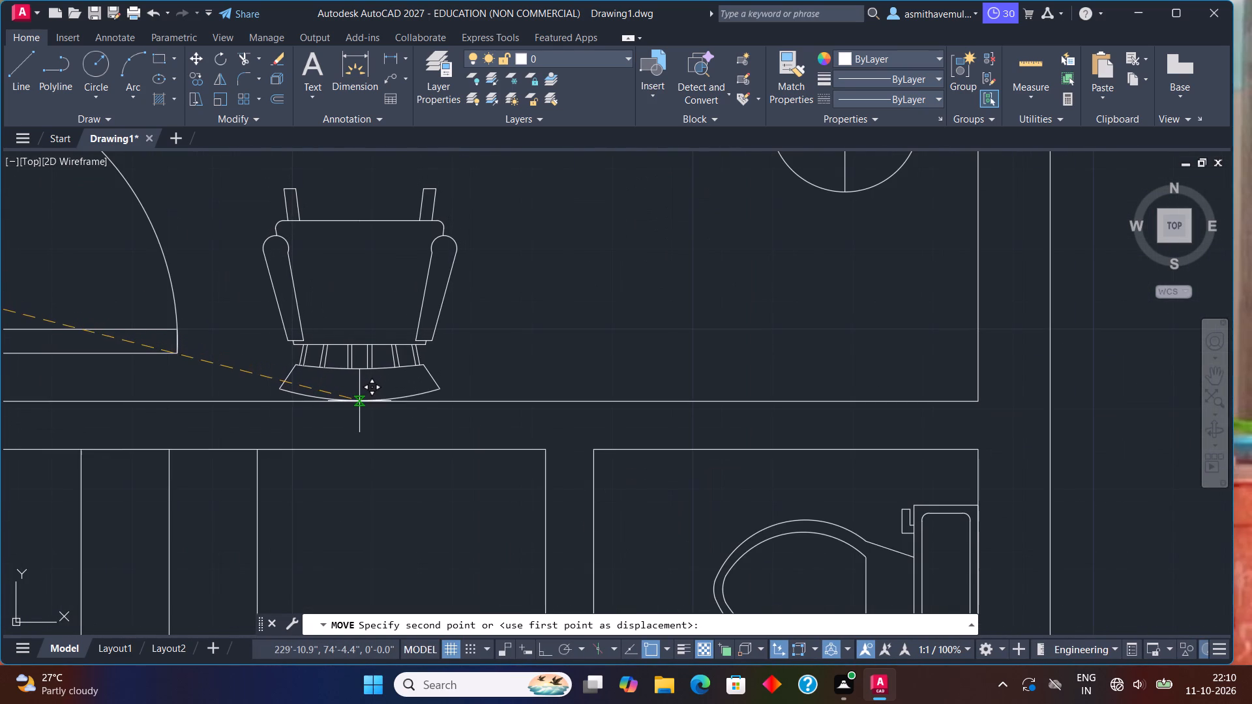
click(359, 402)
scroll(413, 368, down, 4)
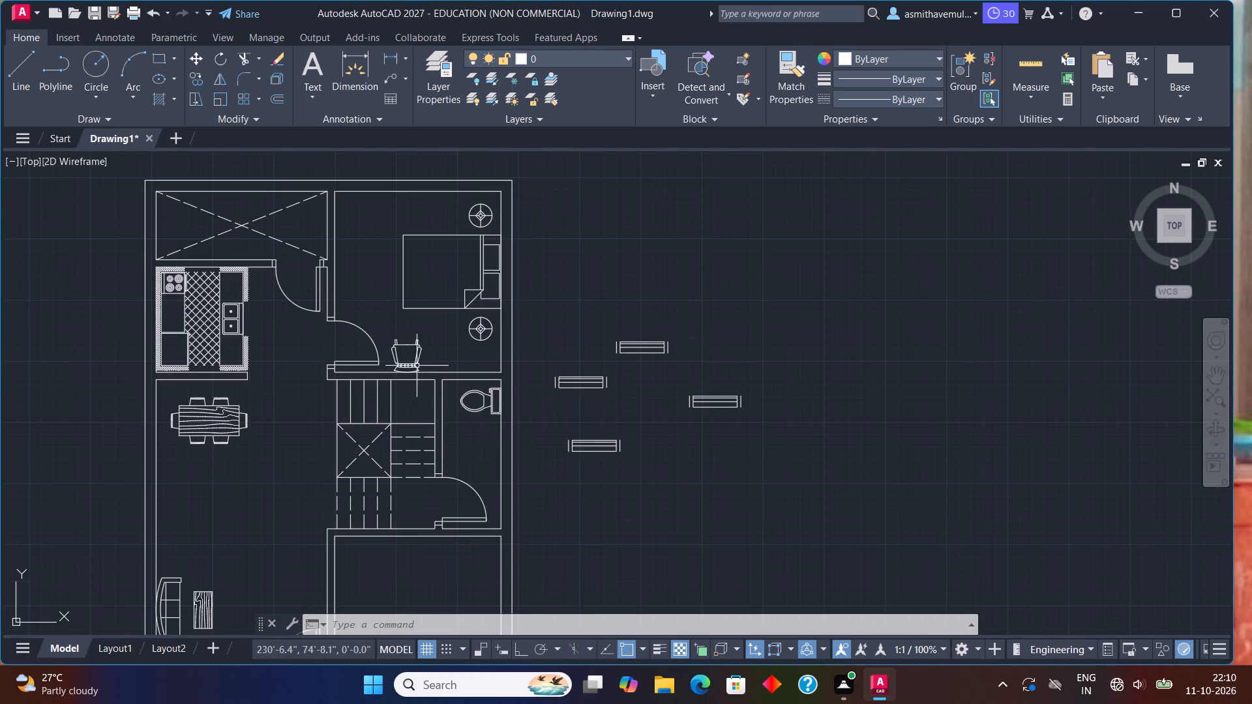
Insert the square wood-grain table block from DesignCenter into the free space well to the right of the plan.
key(ctrl+2)
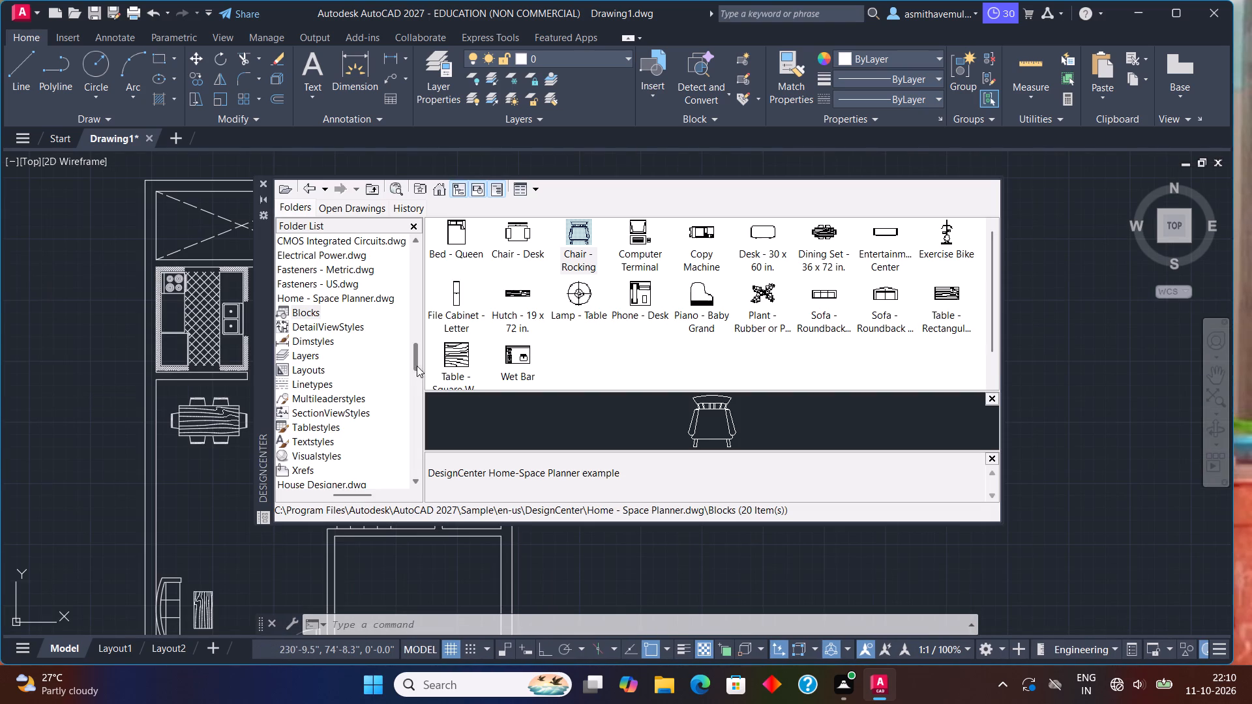
drag(459, 355, 946, 405)
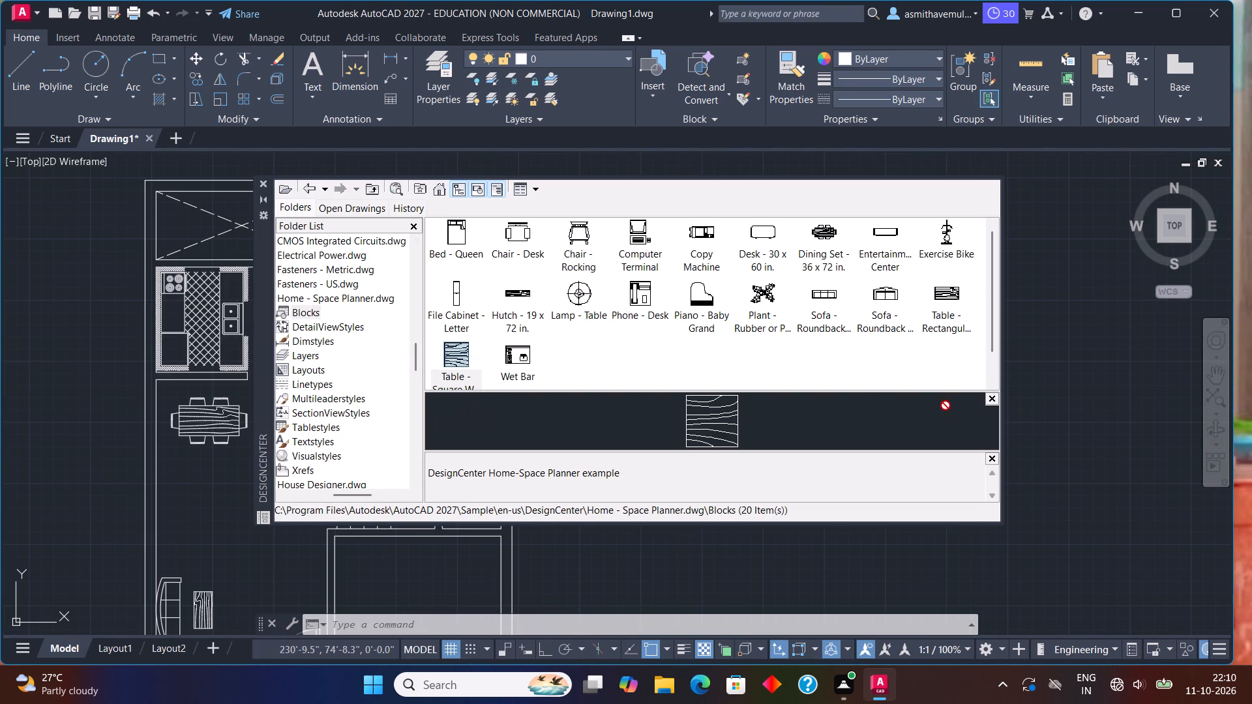
drag(946, 405, 1031, 442)
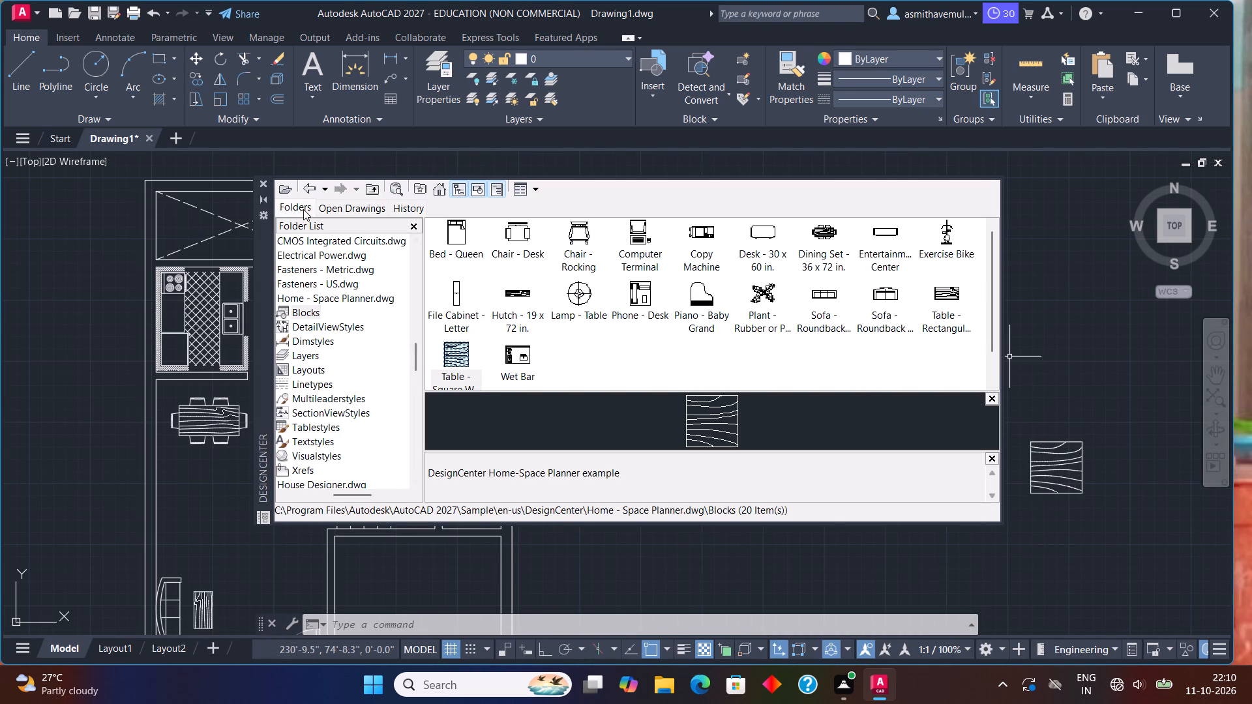
click(263, 182)
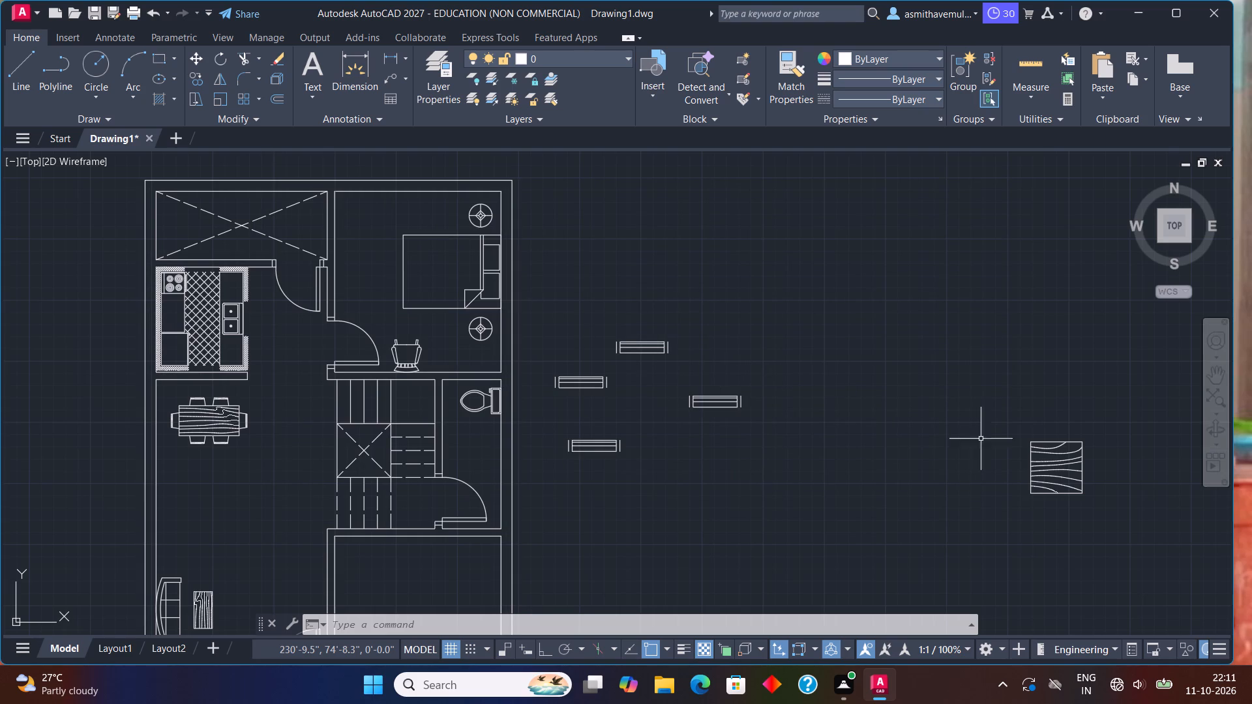
Move the square table closer to the plan, into the free space above the loose window symbols.
click(1039, 462)
key(m)
key(Return)
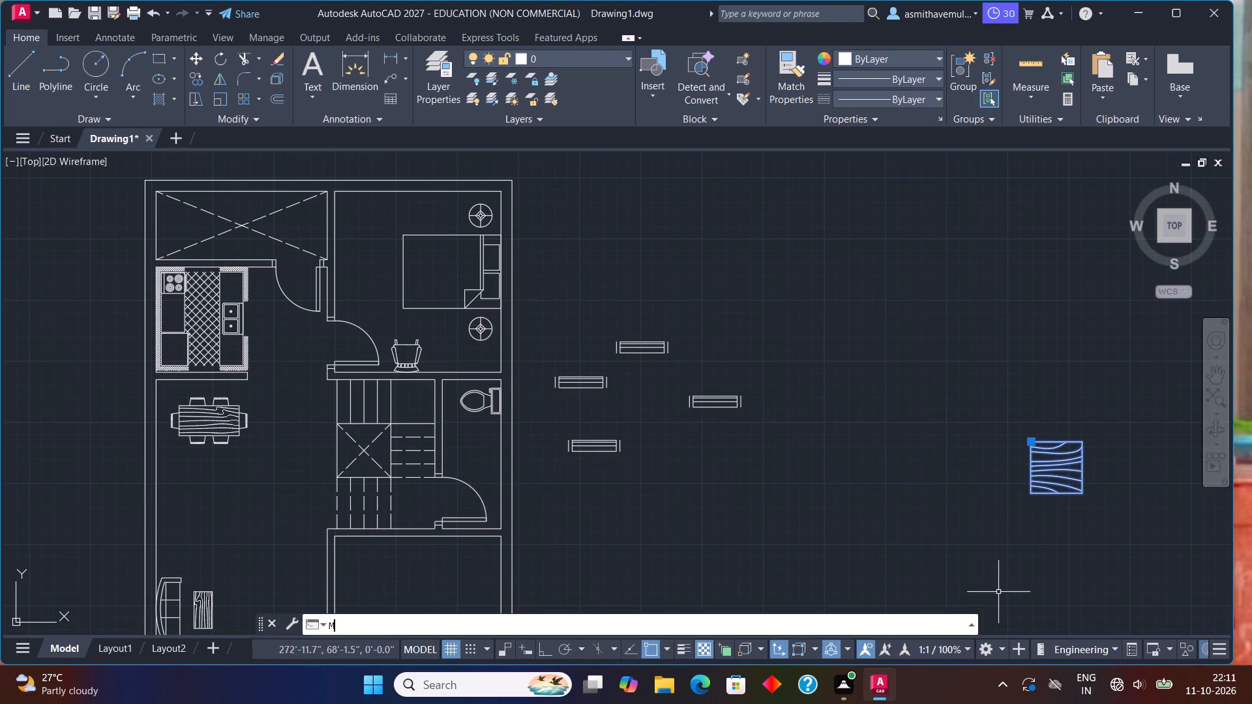
click(1049, 477)
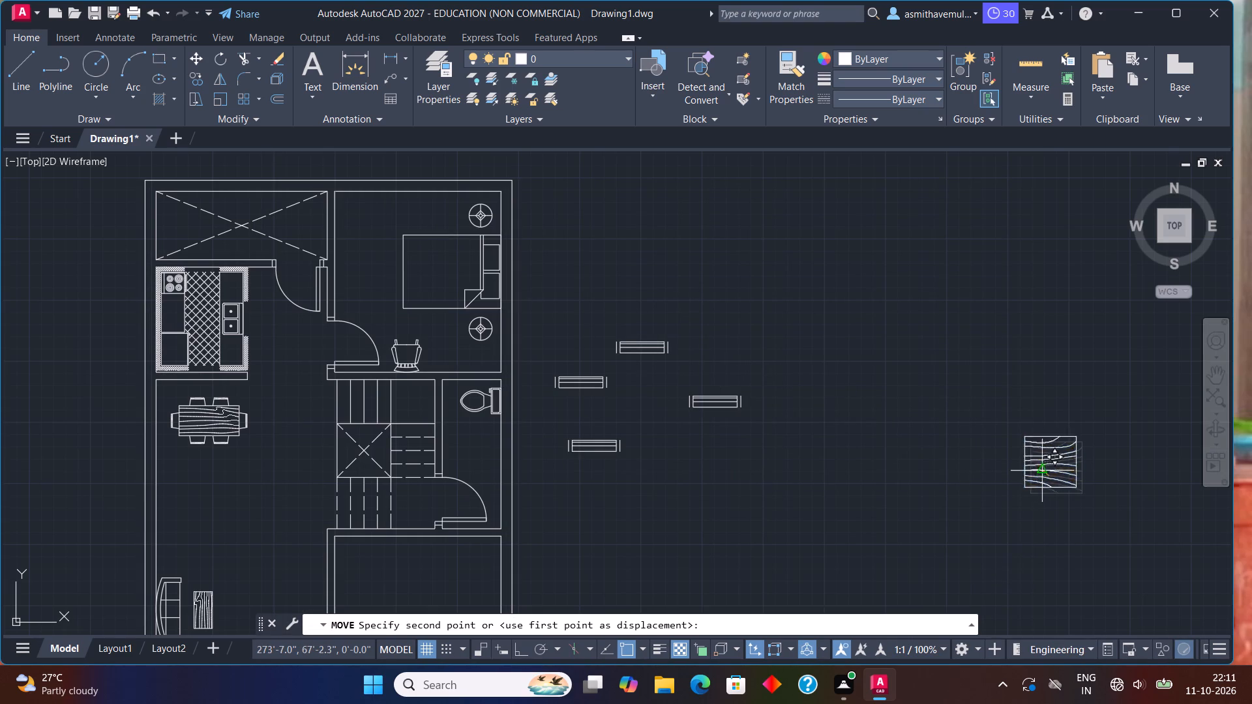
click(666, 287)
Scale the square table down to about half its size from its lower-right corner.
click(676, 270)
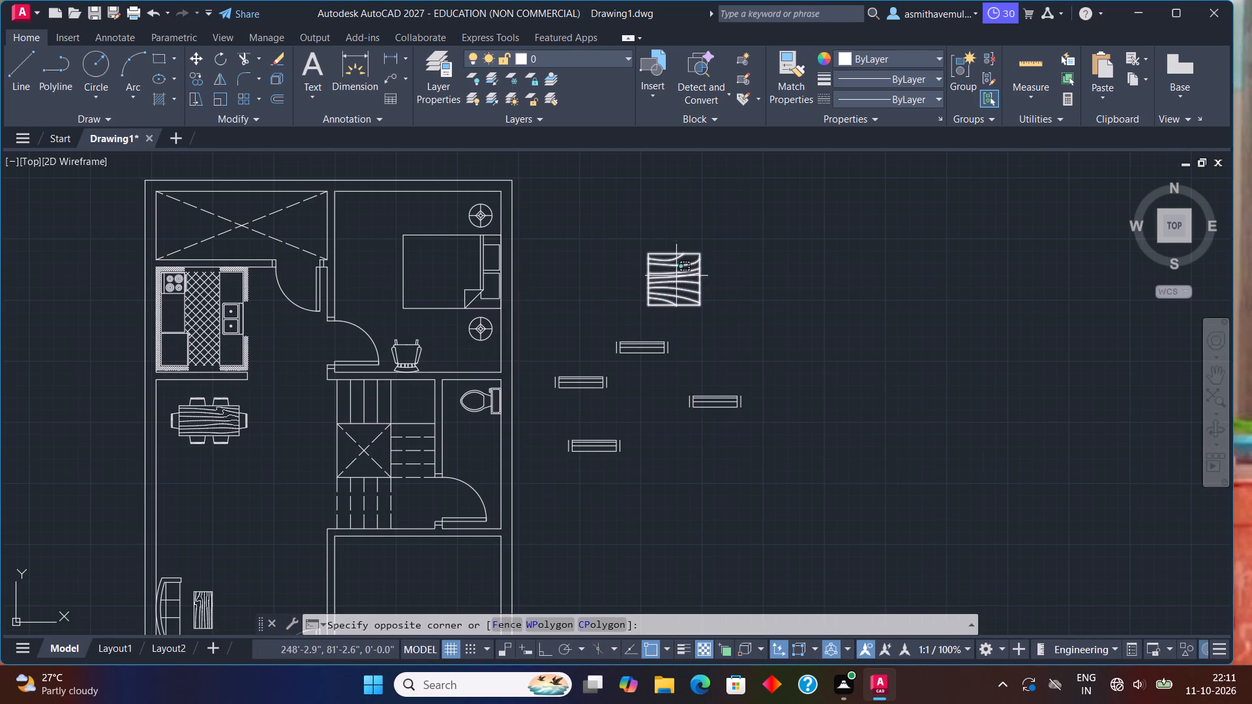
click(676, 292)
text(SCALE)
key(Return)
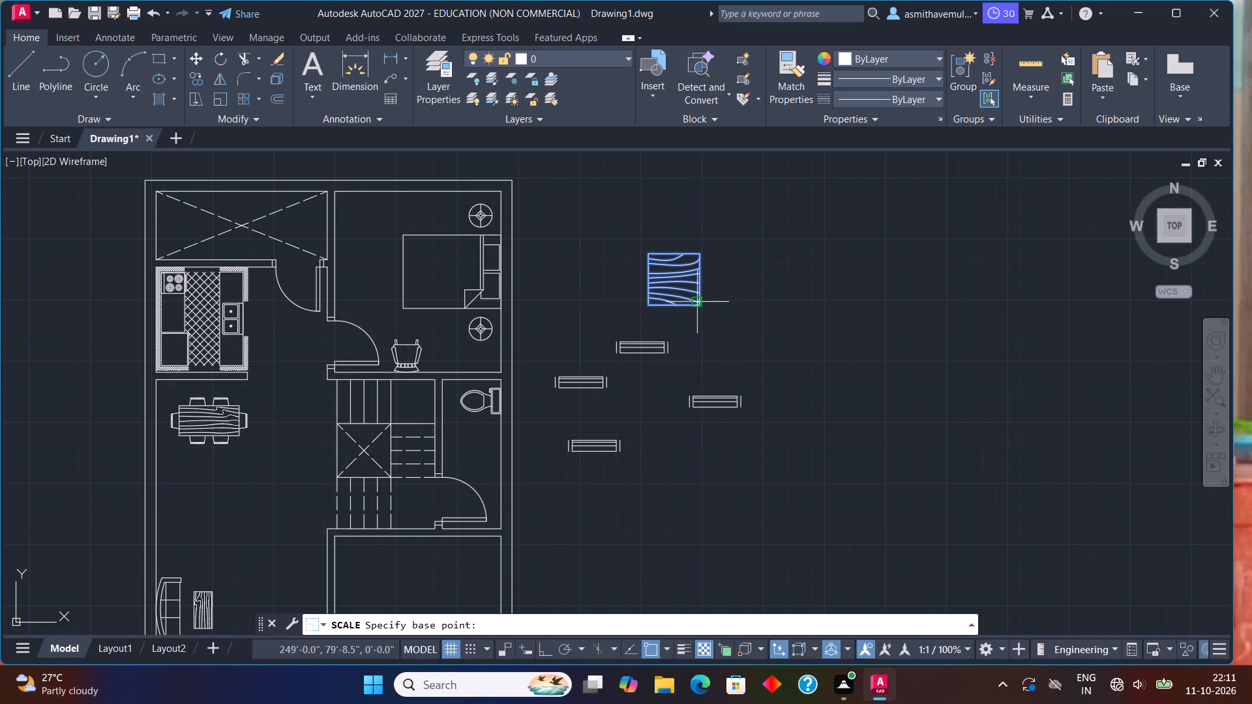
click(702, 308)
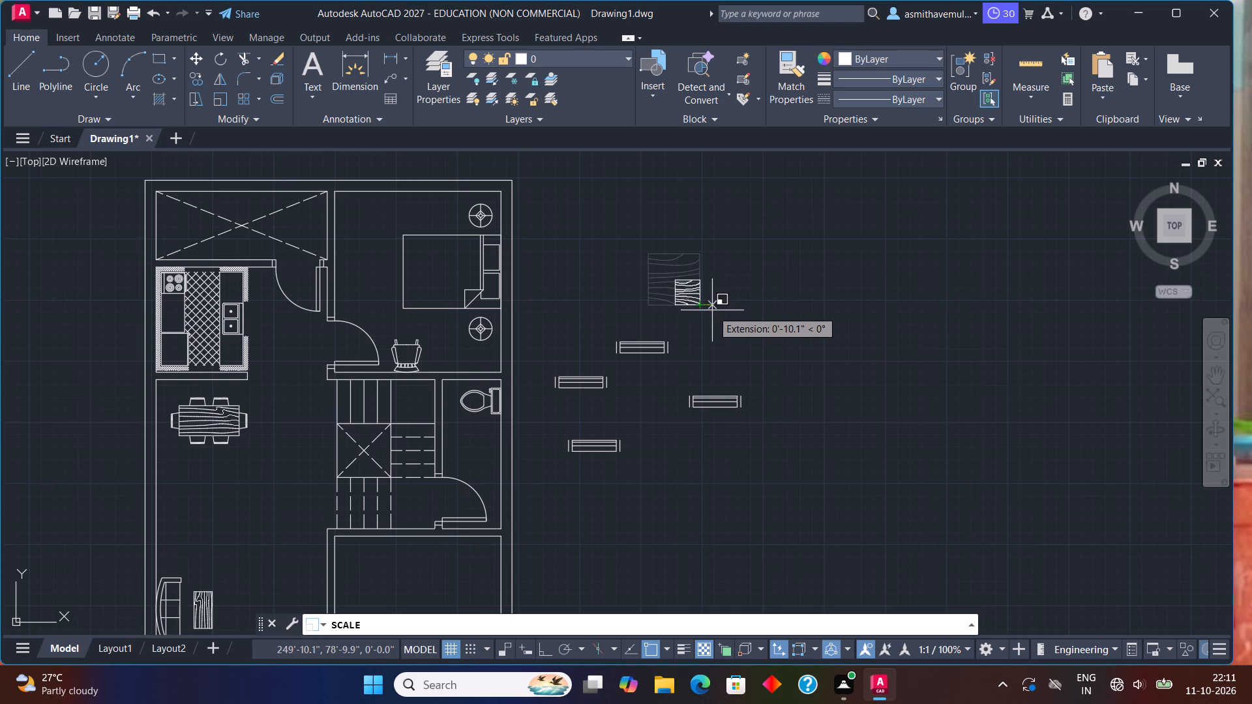
click(712, 310)
Move the scaled square table into the bedroom, just to the right of the rocking chair.
click(701, 297)
key(m)
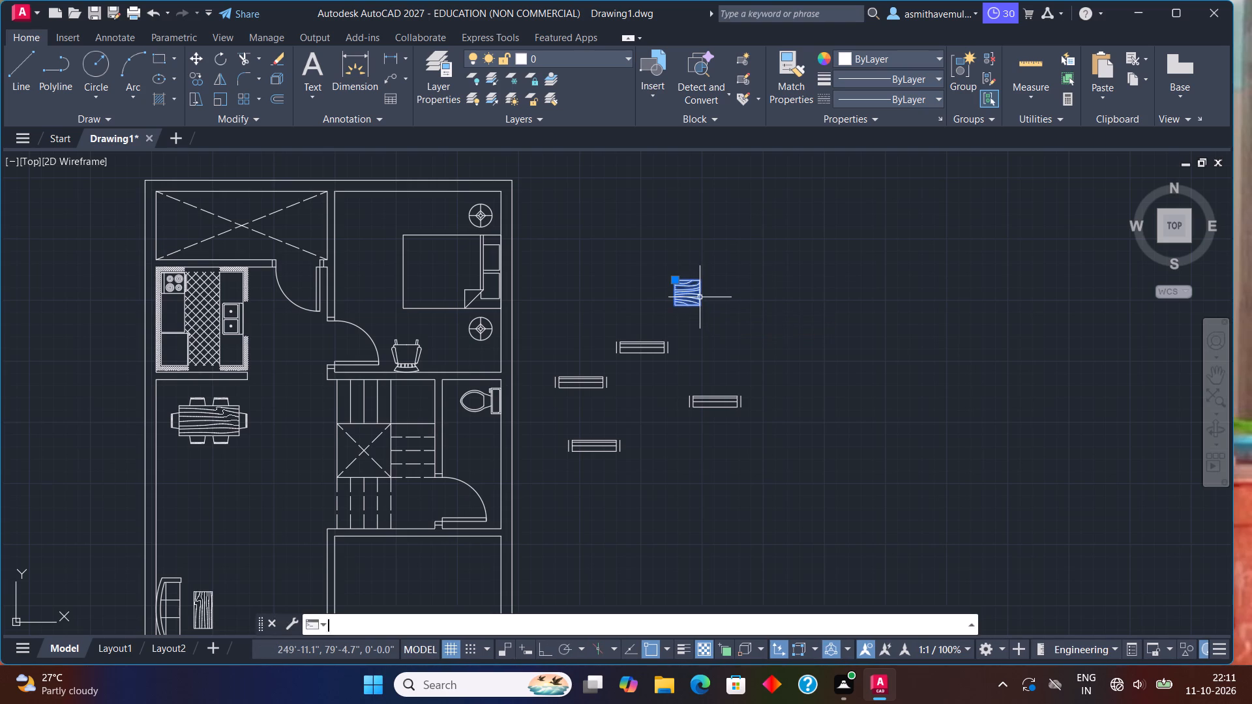
key(Return)
click(685, 287)
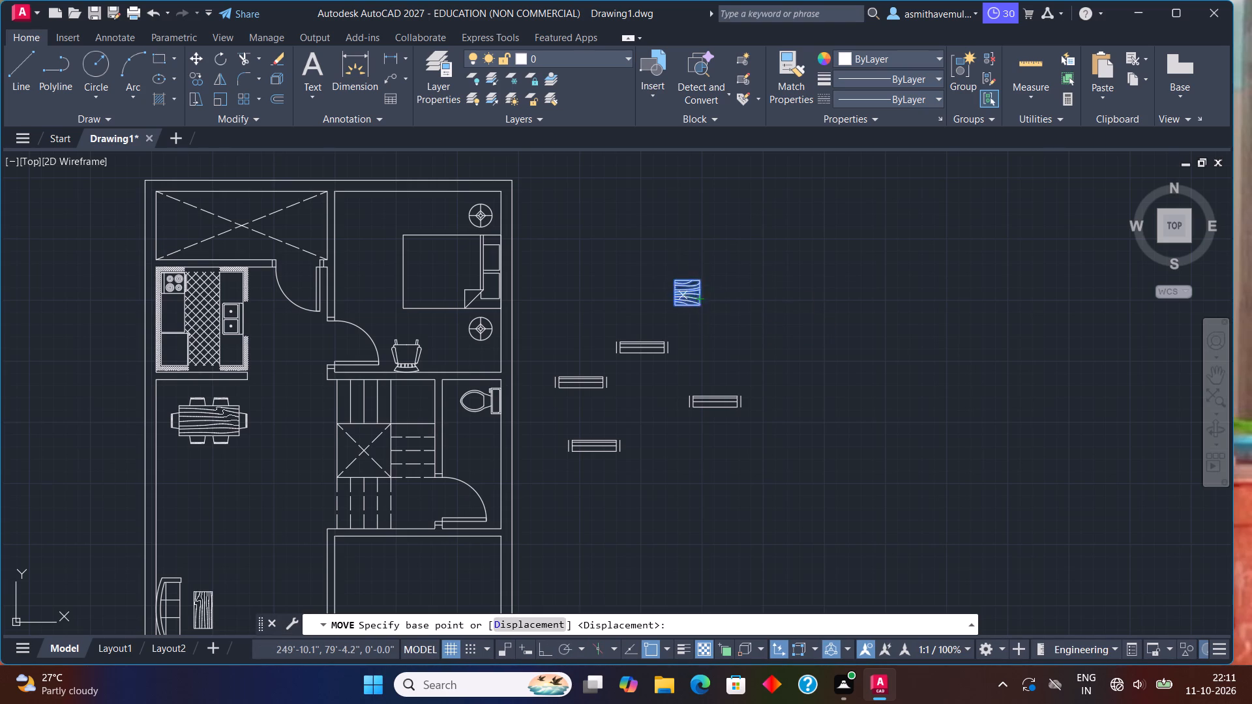
scroll(389, 359, up, 2)
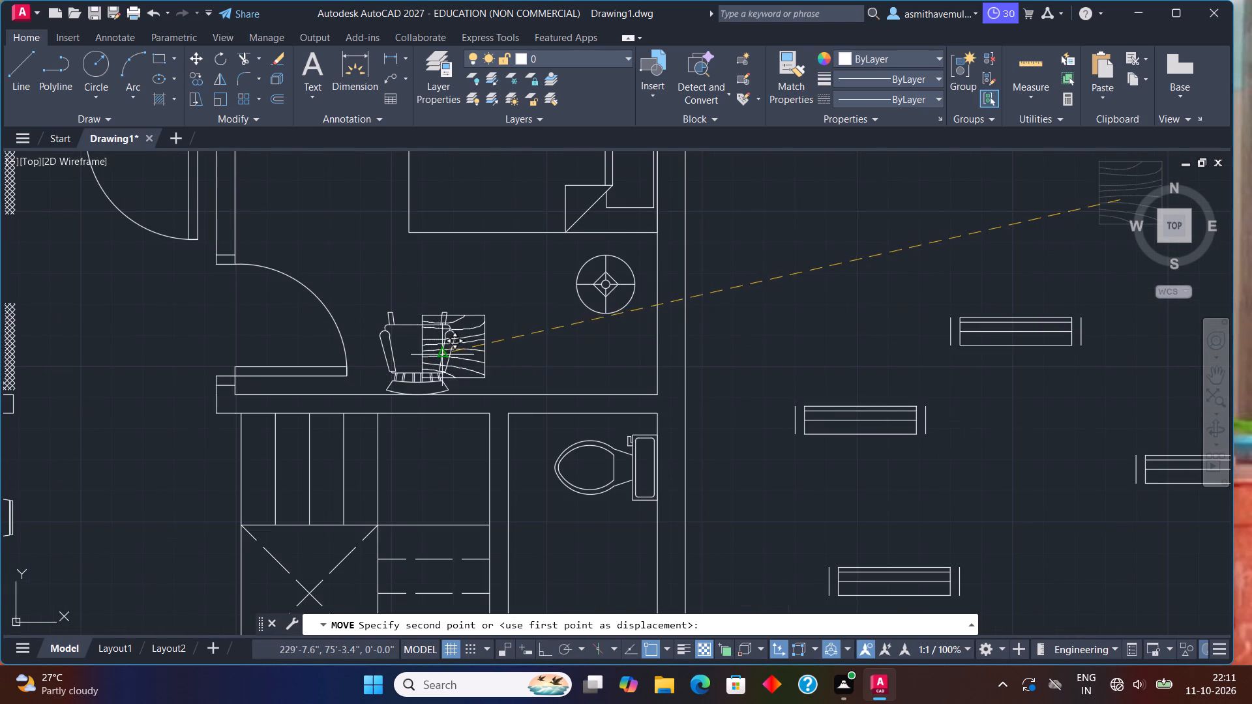
click(491, 359)
Scale the square table beside the rocking chair down to about three quarters of its size from its lower-right corner.
click(498, 354)
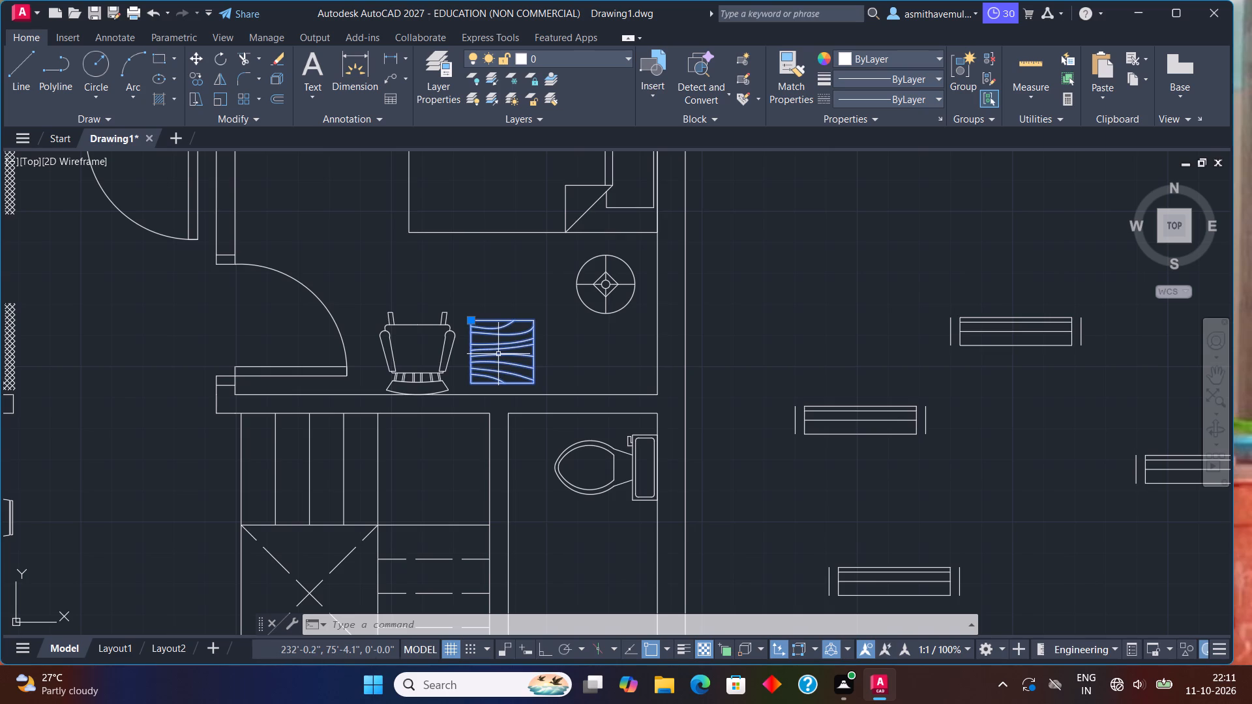
text(SCALE)
key(Return)
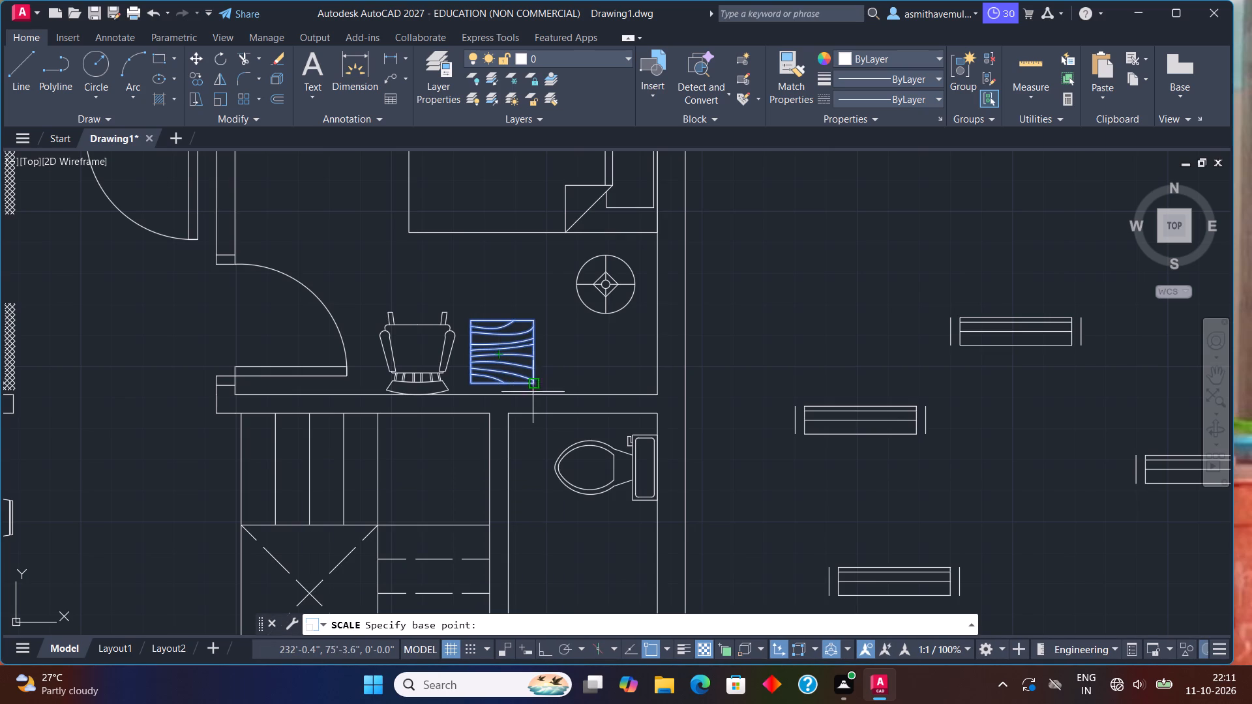
click(534, 385)
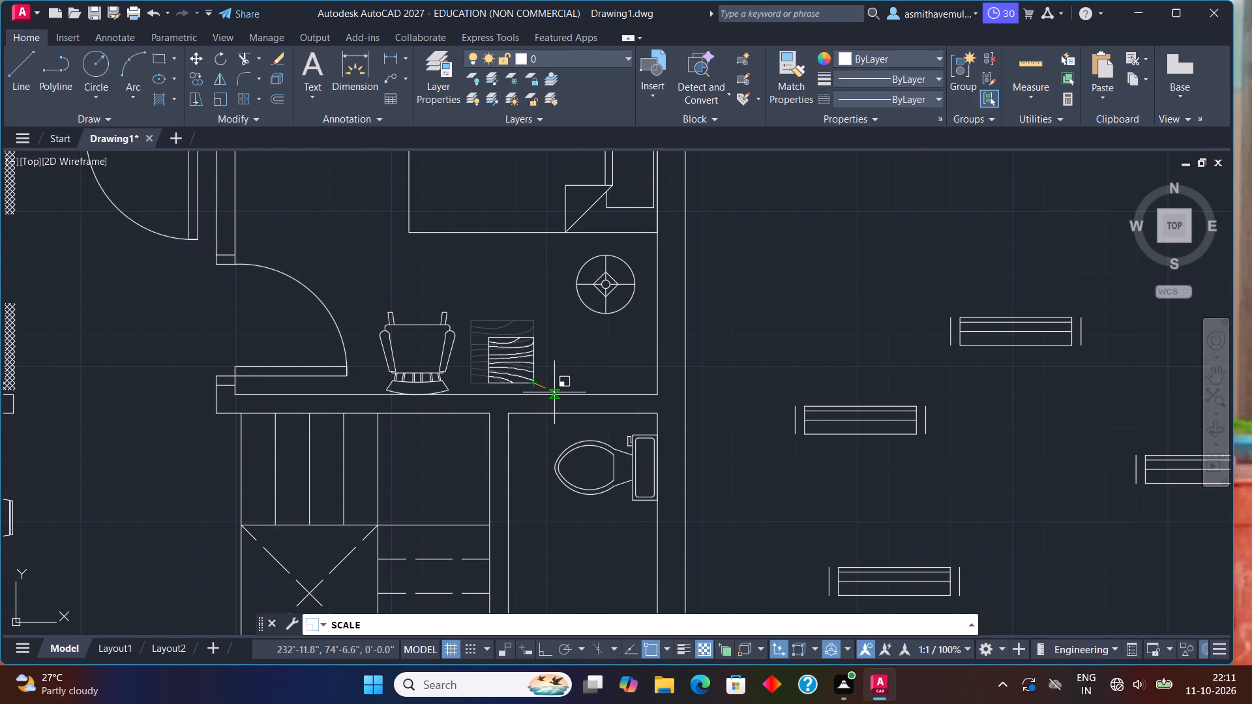
click(554, 392)
Move the scaled square table slightly left, closer to the rocking chair in the bedroom.
click(519, 365)
click(519, 364)
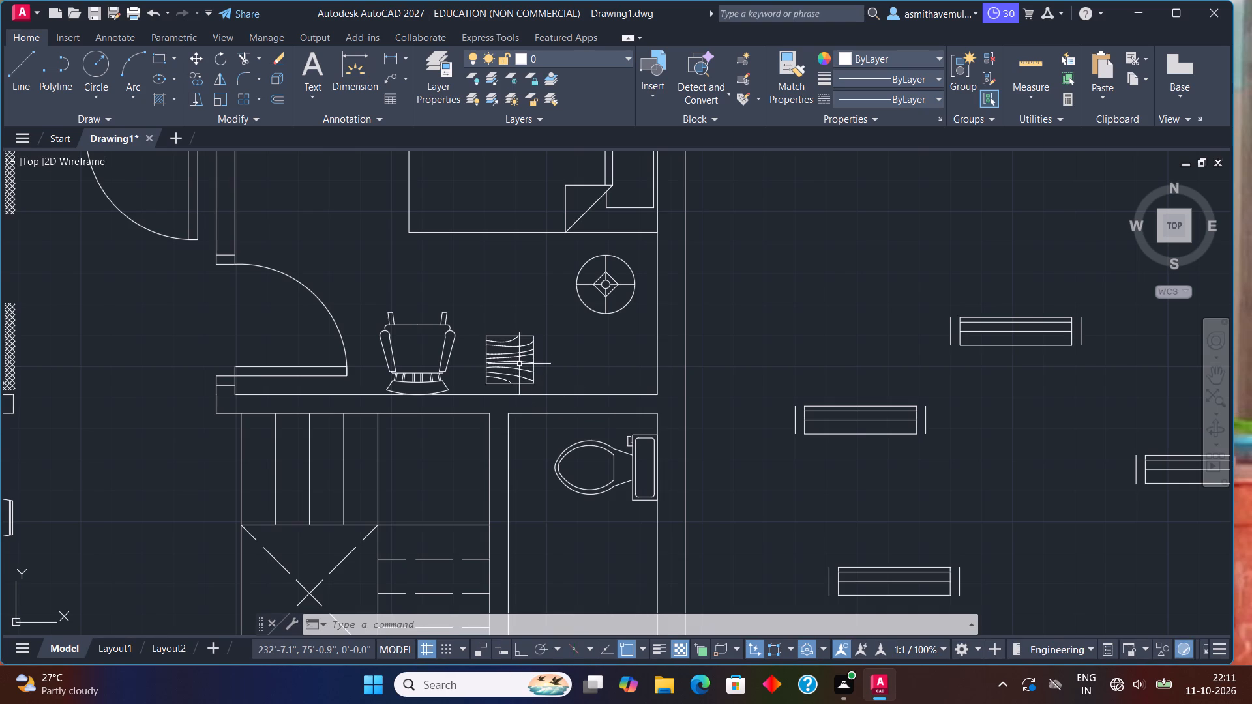
click(519, 363)
key(m)
key(Return)
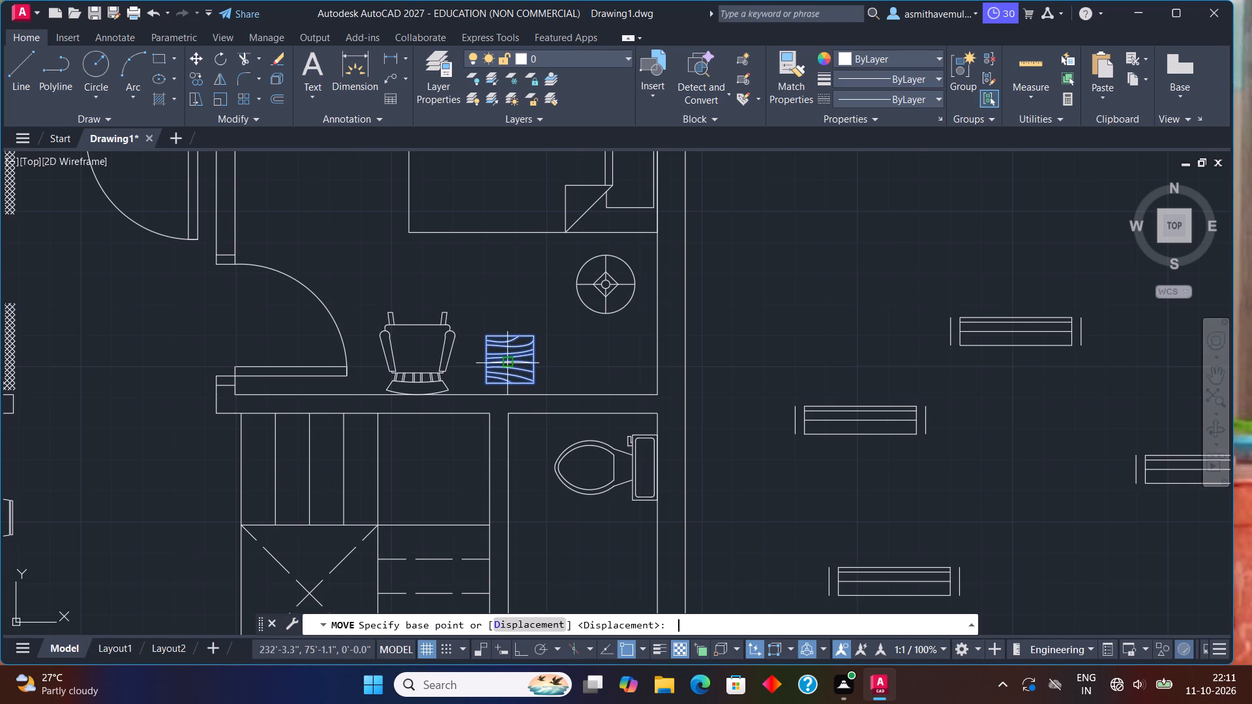
click(507, 363)
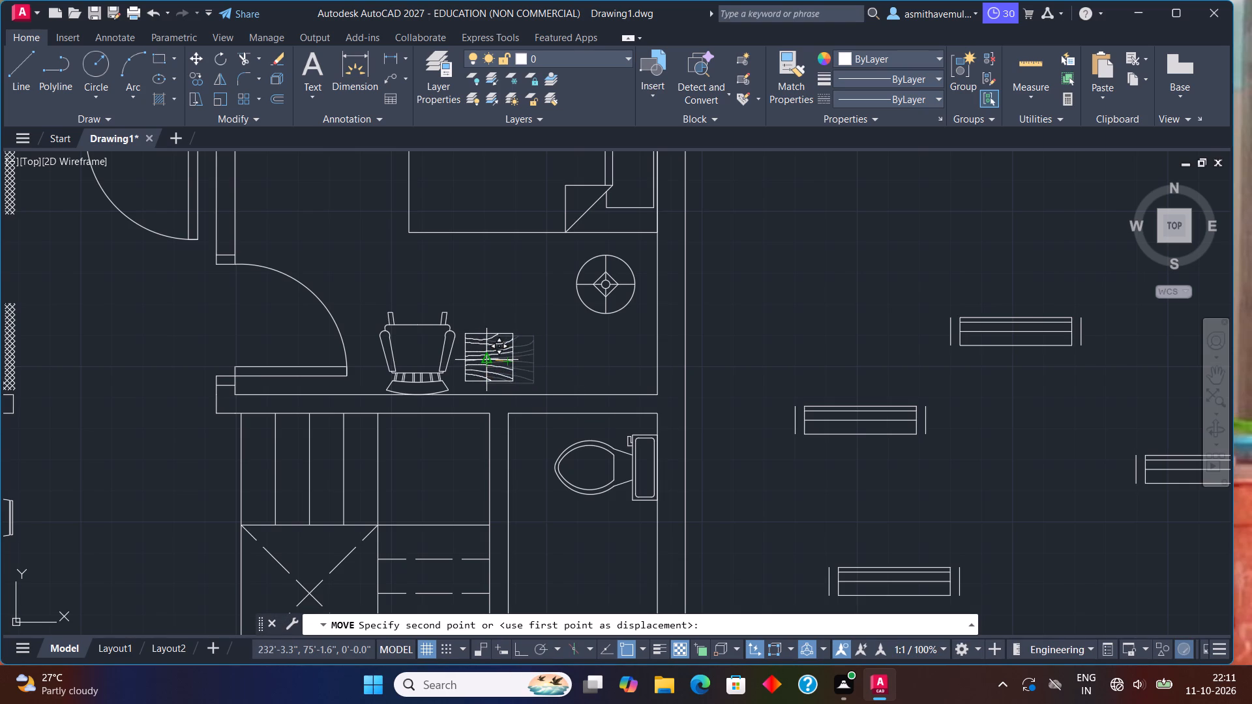
click(496, 359)
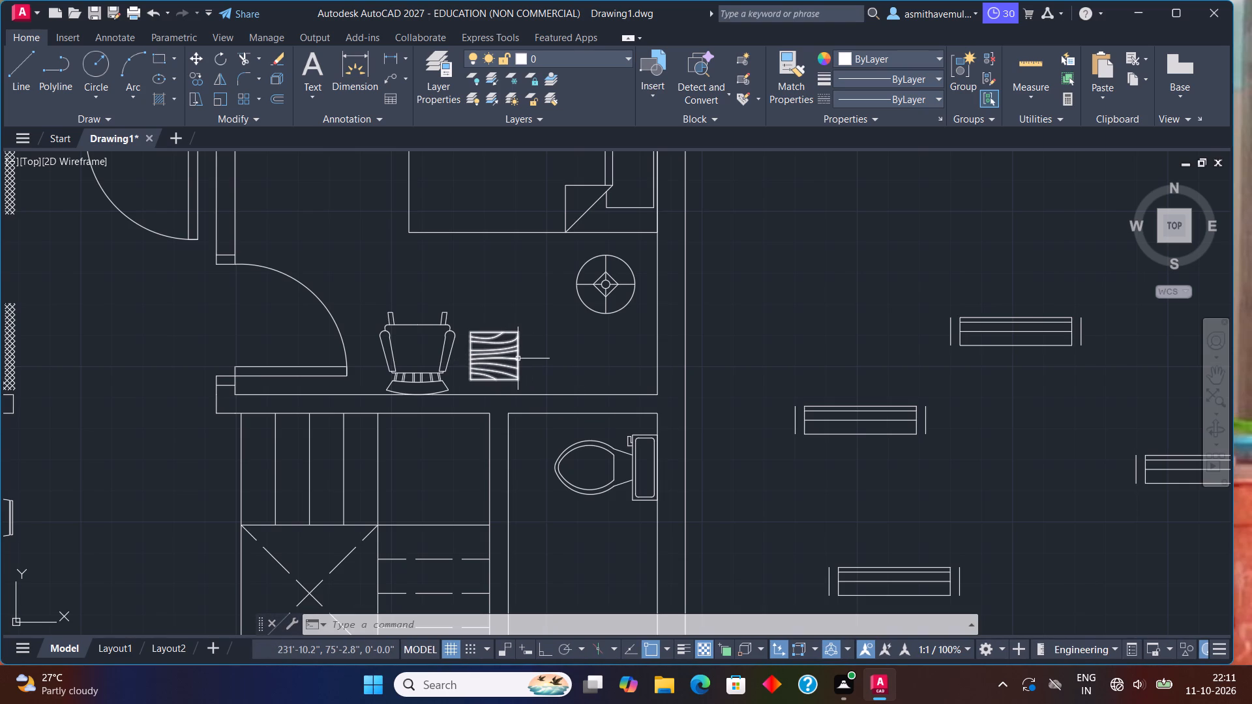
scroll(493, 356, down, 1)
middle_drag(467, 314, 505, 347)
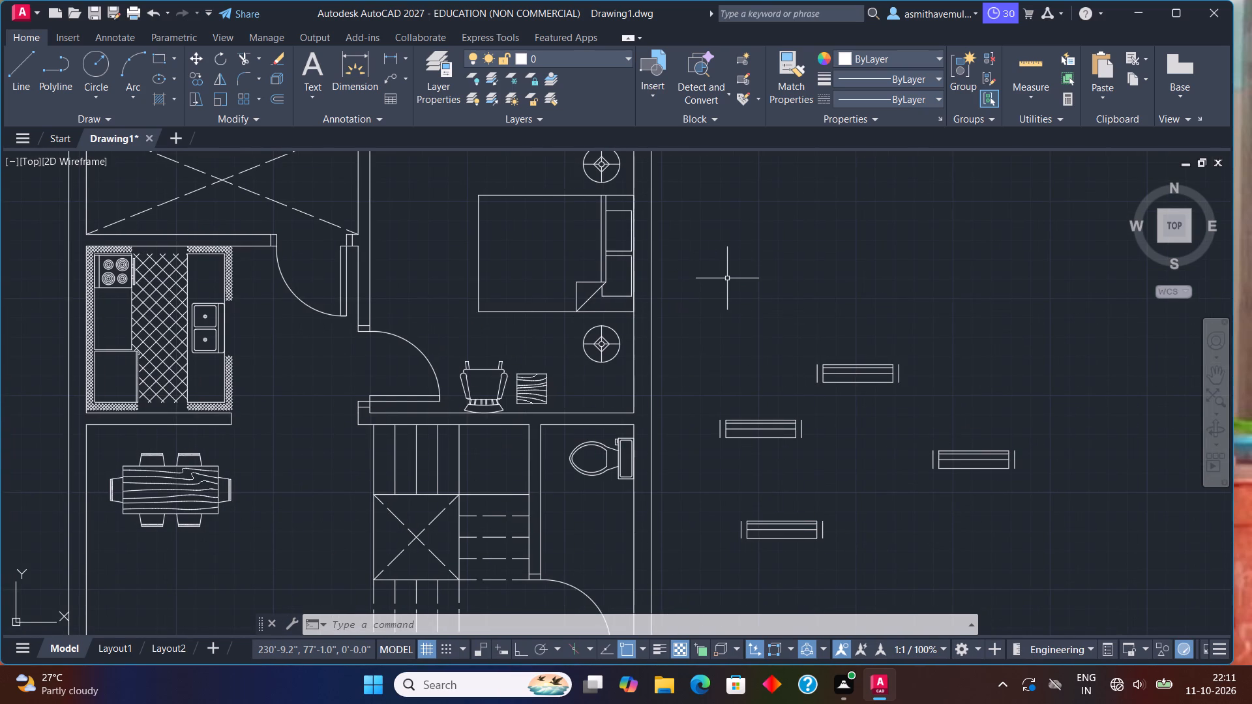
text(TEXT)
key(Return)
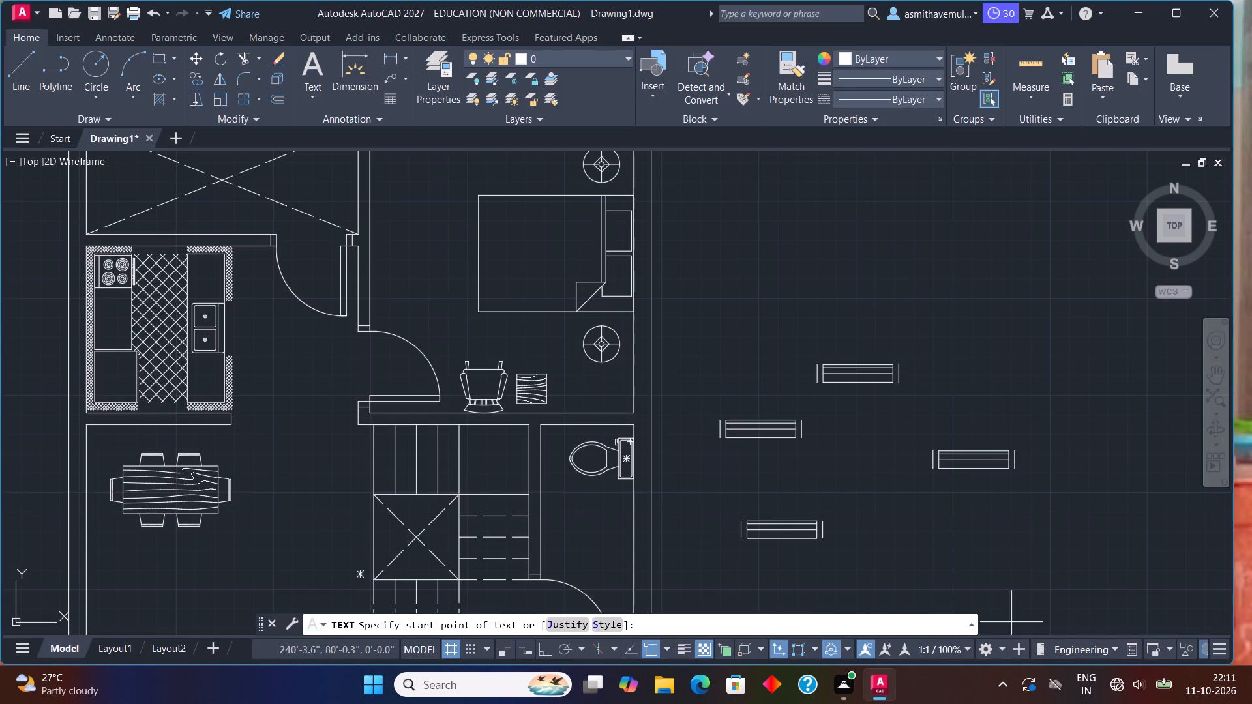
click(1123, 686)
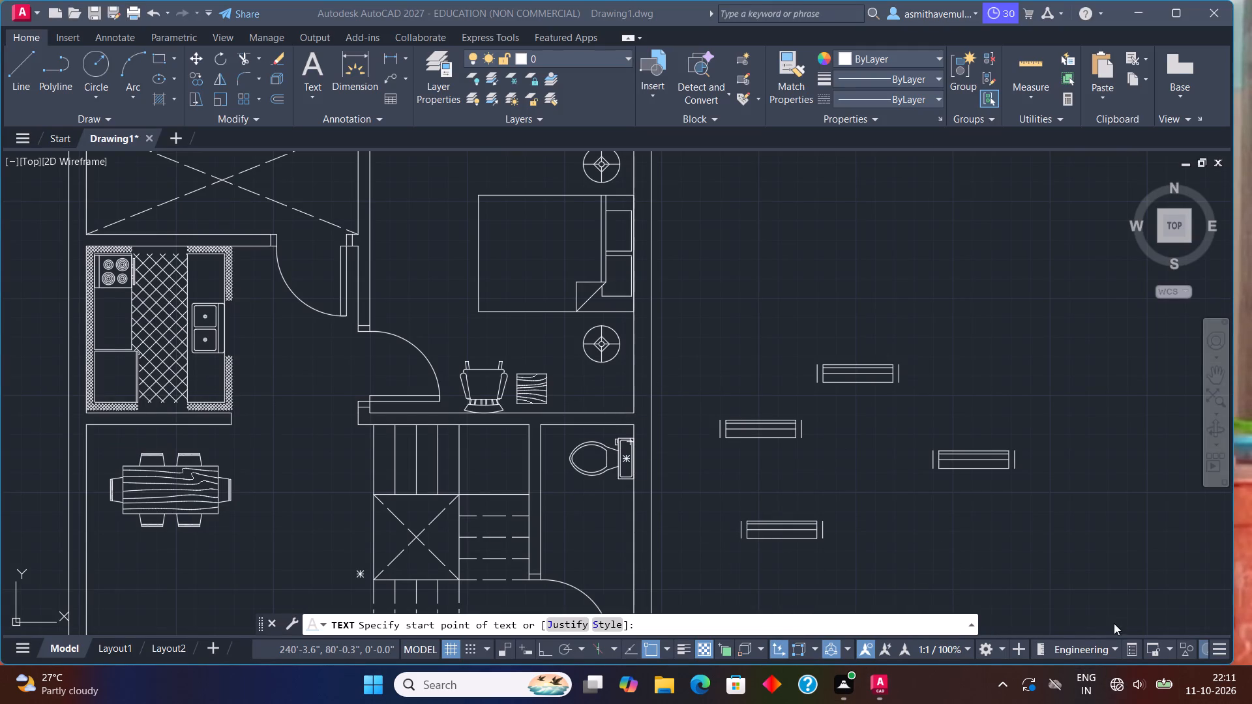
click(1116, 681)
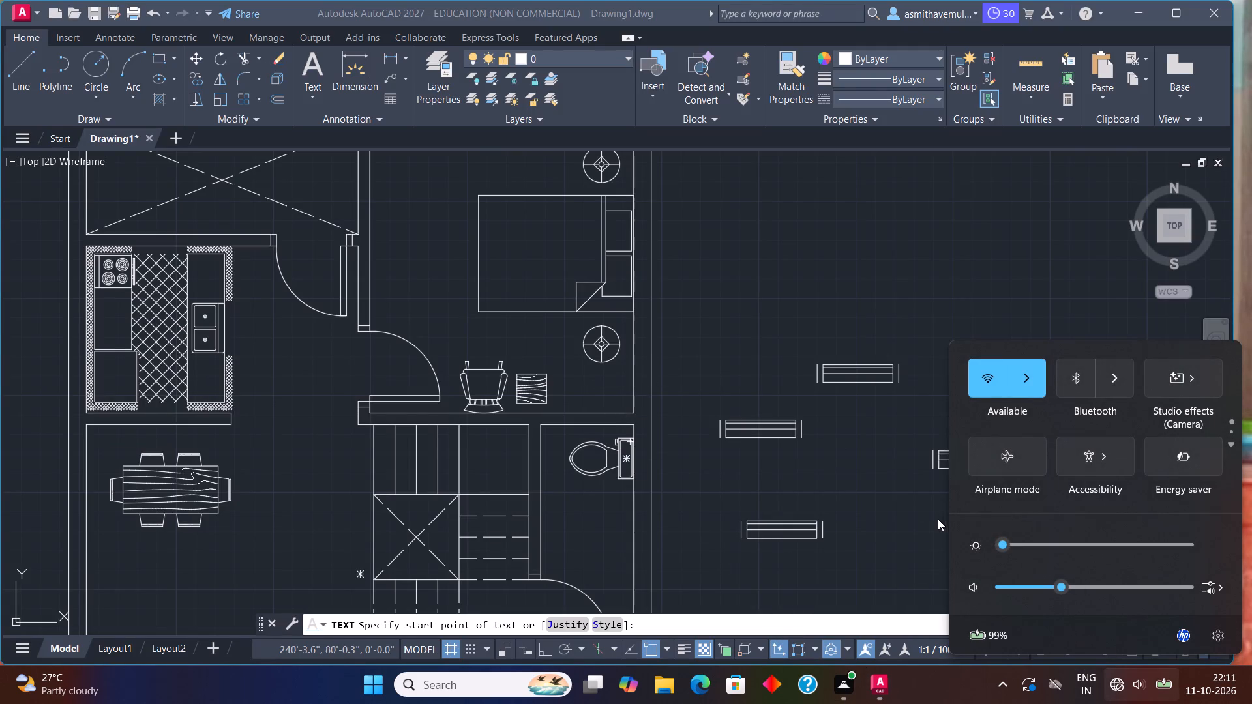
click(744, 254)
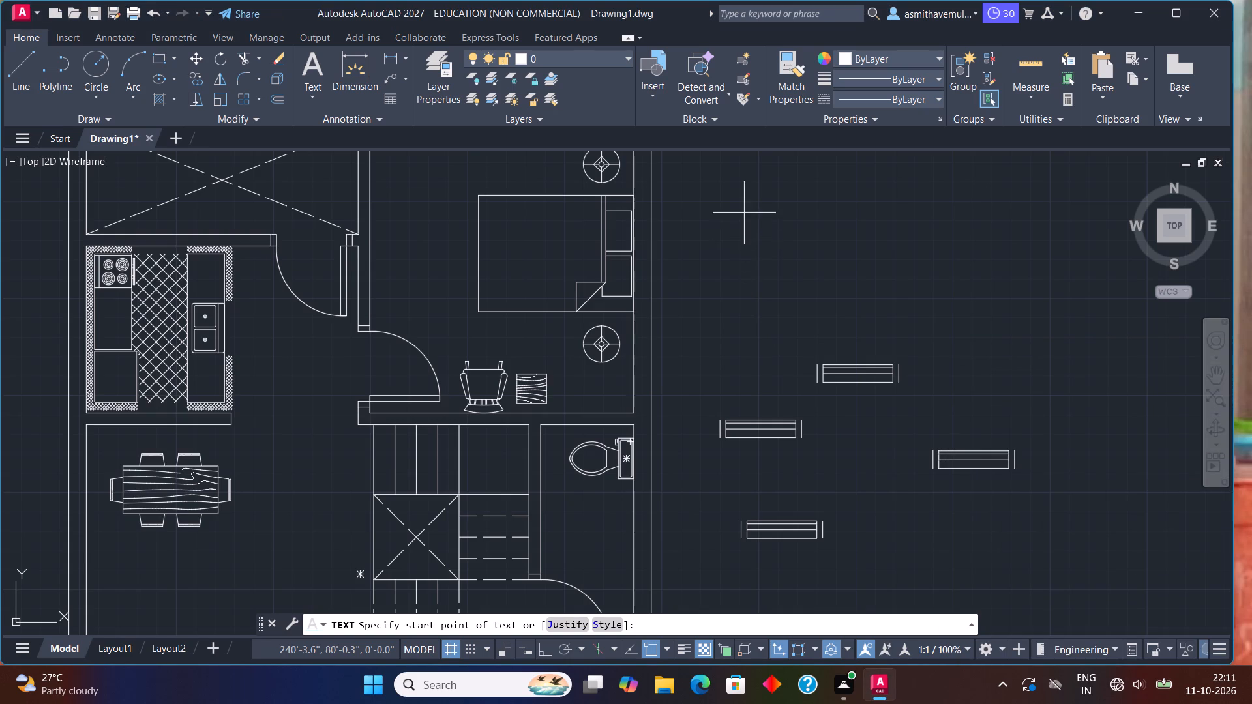
Start single-line text in the free space beside the plan with a height of 6" and a rotation angle of 0.
middle_drag(753, 263, 753, 291)
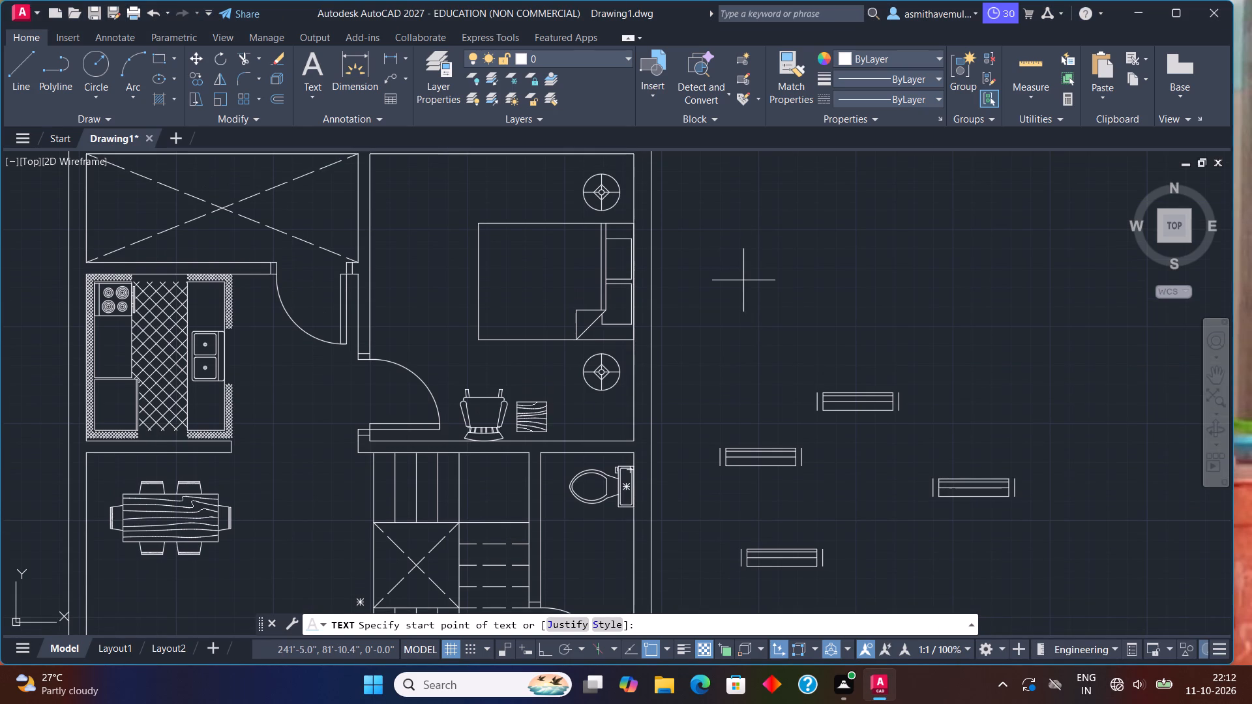
text(TEXT)
key(Return)
click(749, 237)
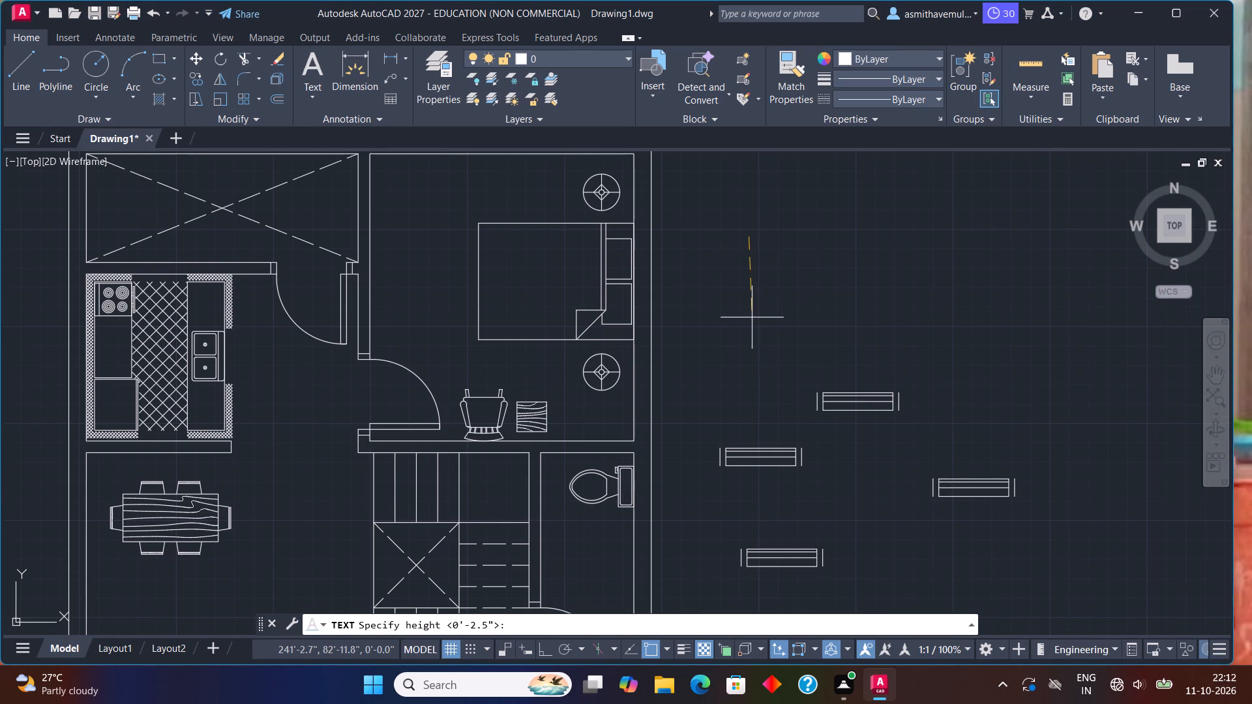
text(6")
key(Return)
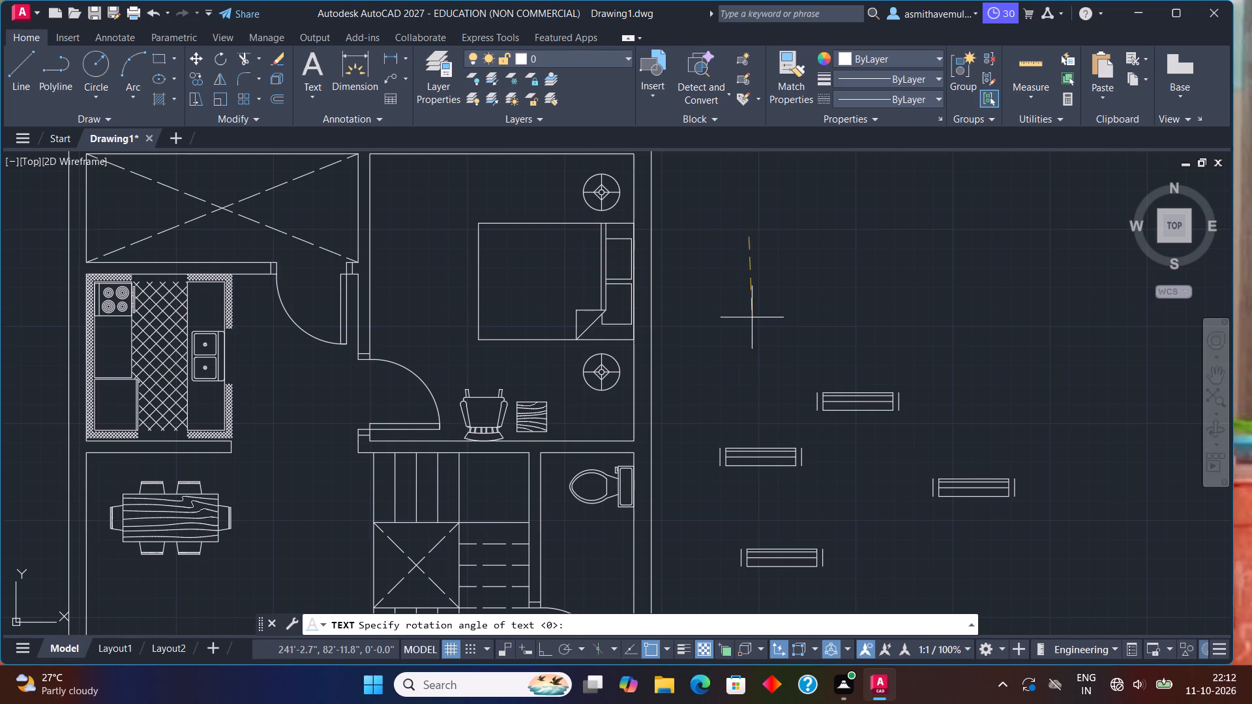
key(0)
key(Return)
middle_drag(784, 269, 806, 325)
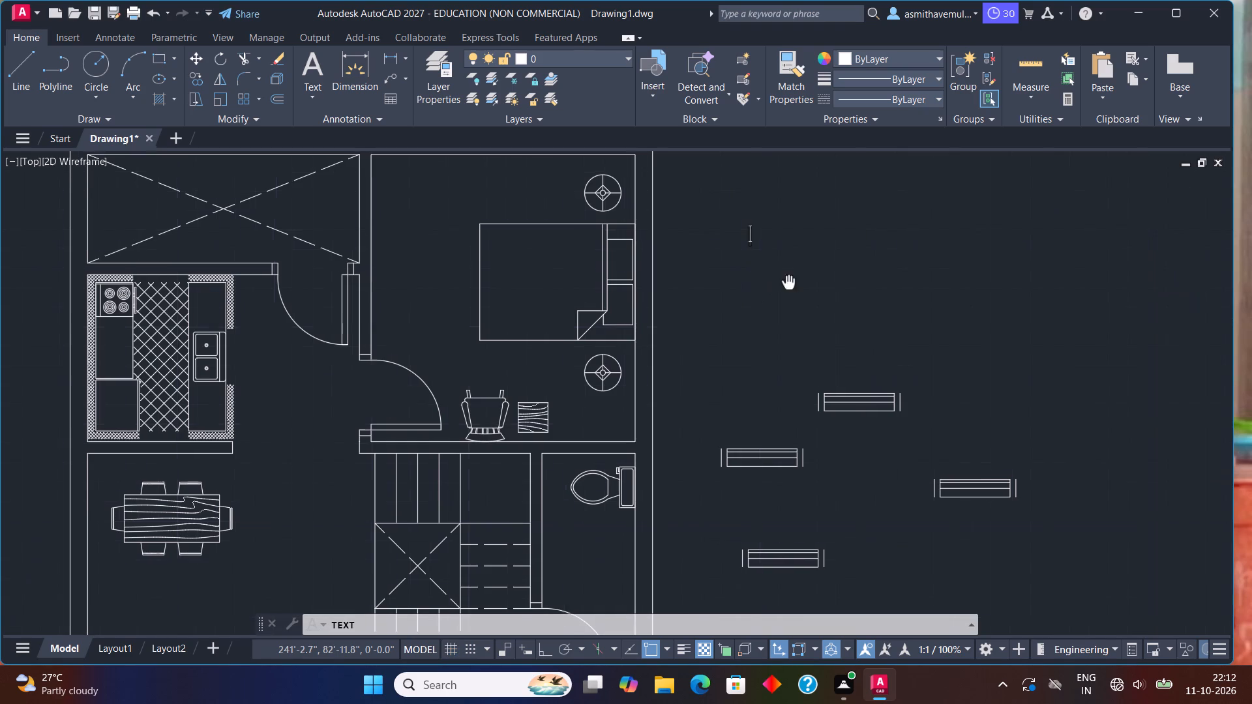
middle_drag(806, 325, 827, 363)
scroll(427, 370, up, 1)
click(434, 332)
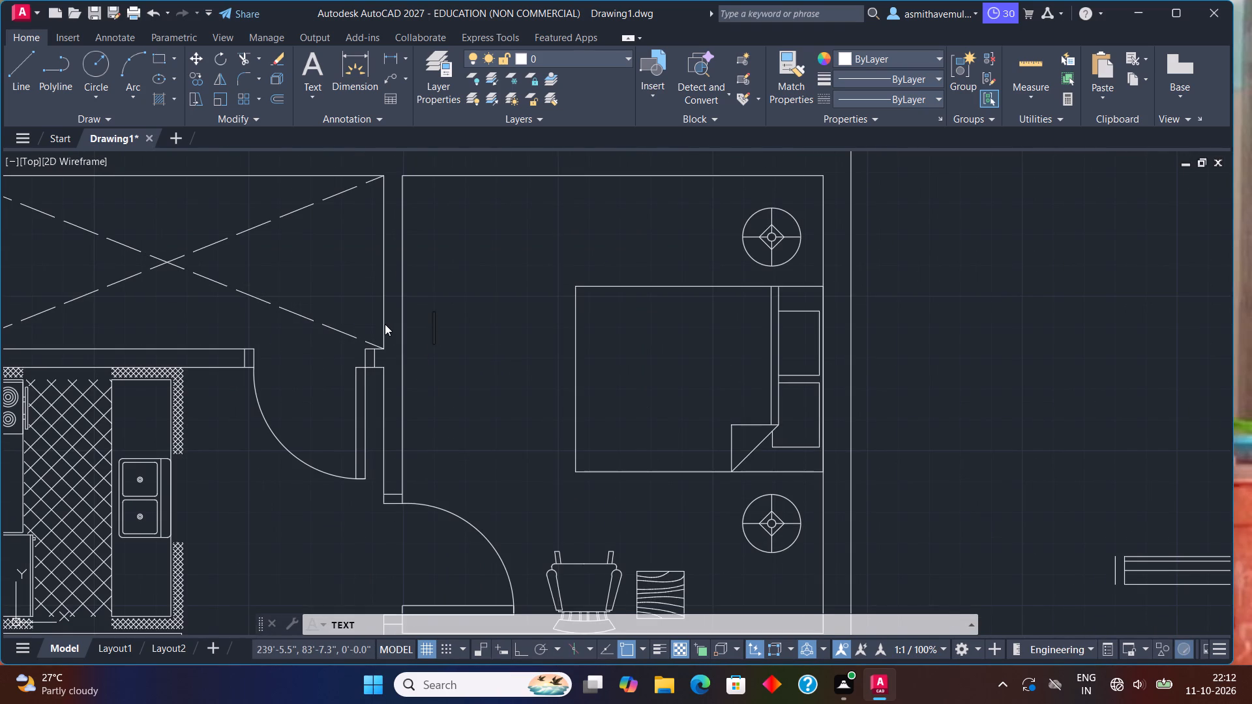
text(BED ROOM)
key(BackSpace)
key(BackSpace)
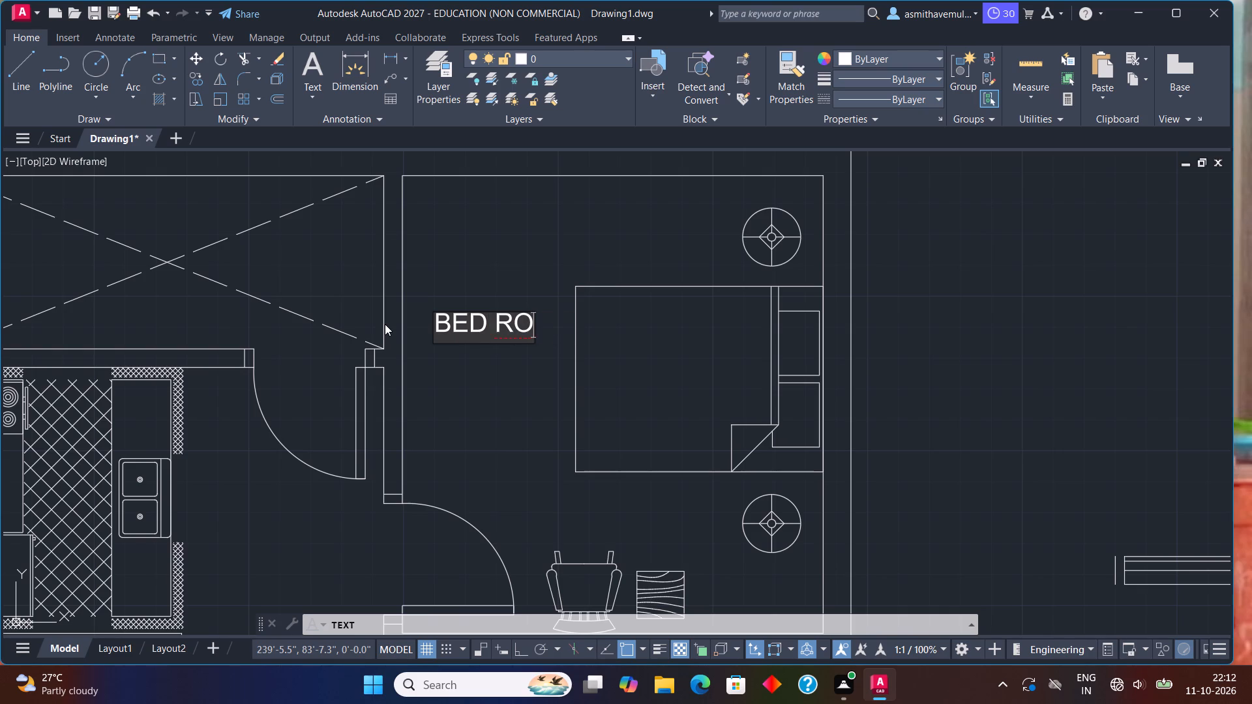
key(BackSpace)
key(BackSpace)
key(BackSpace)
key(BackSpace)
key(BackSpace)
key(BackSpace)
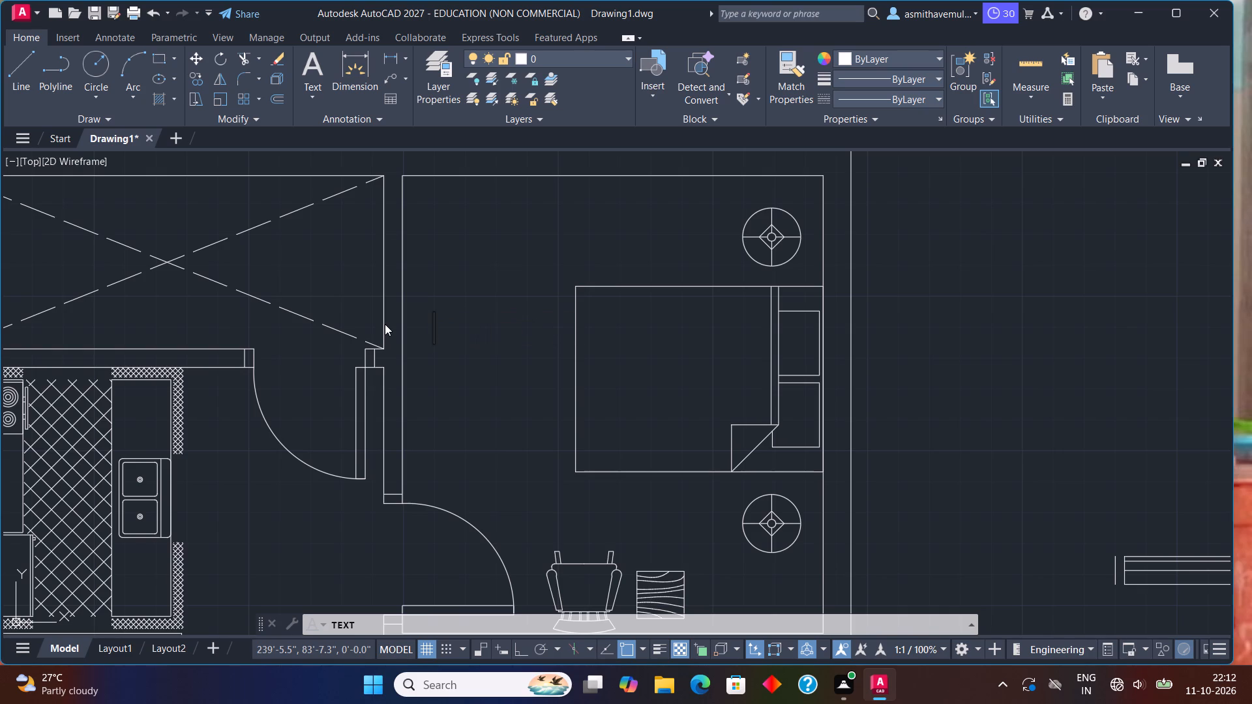
Label the room between its inner wall and the bed BEDROOM, with 11'6"X12'4" on a second line.
scroll(434, 366, up, 1)
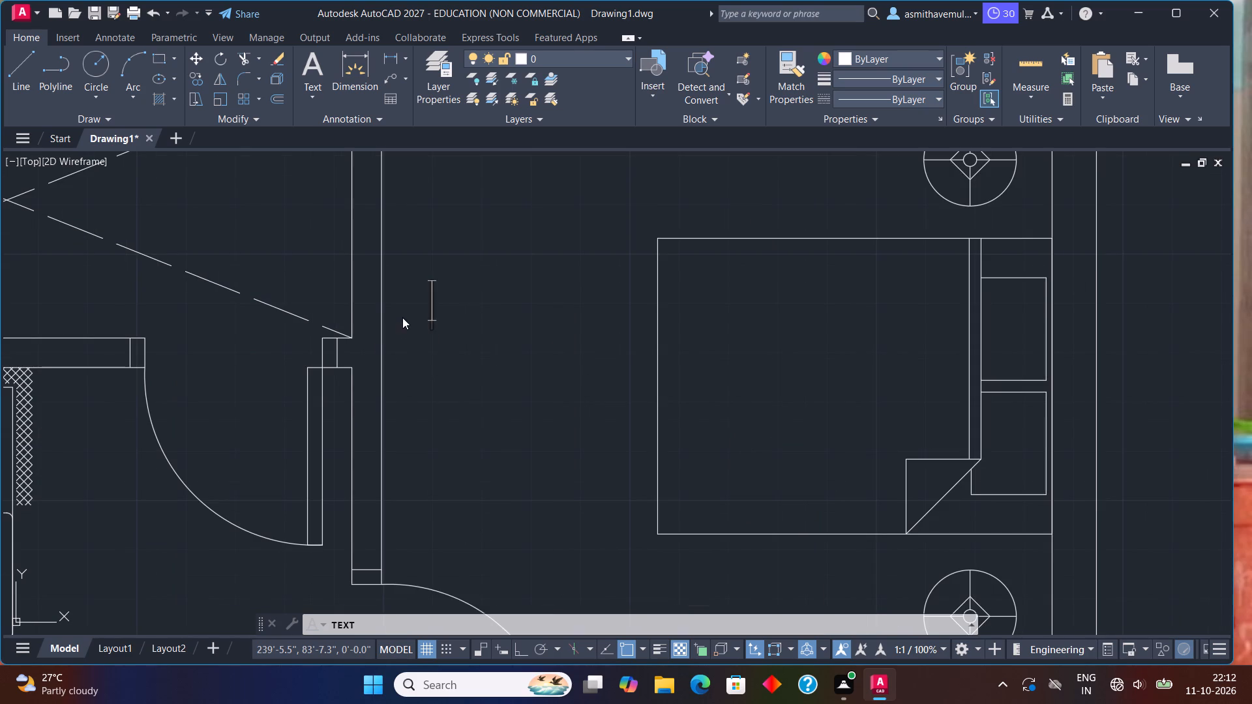
click(402, 317)
text(BEDROOM)
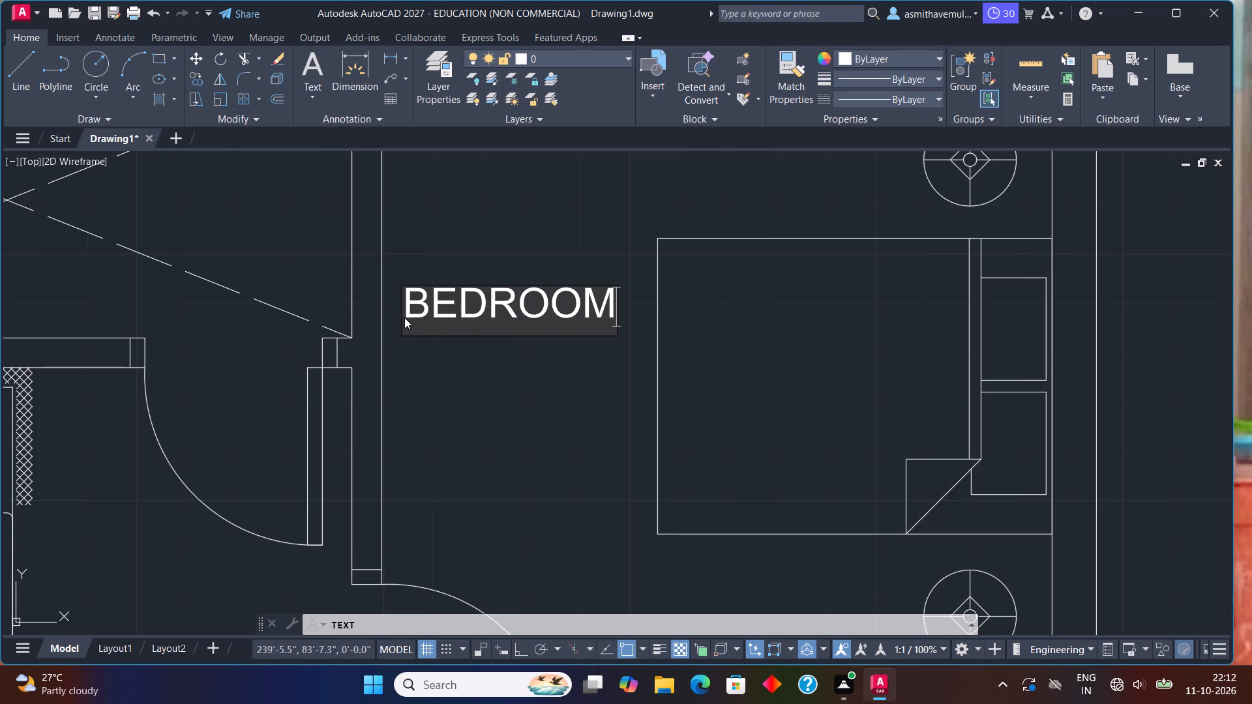
key(Return)
text(11'6")
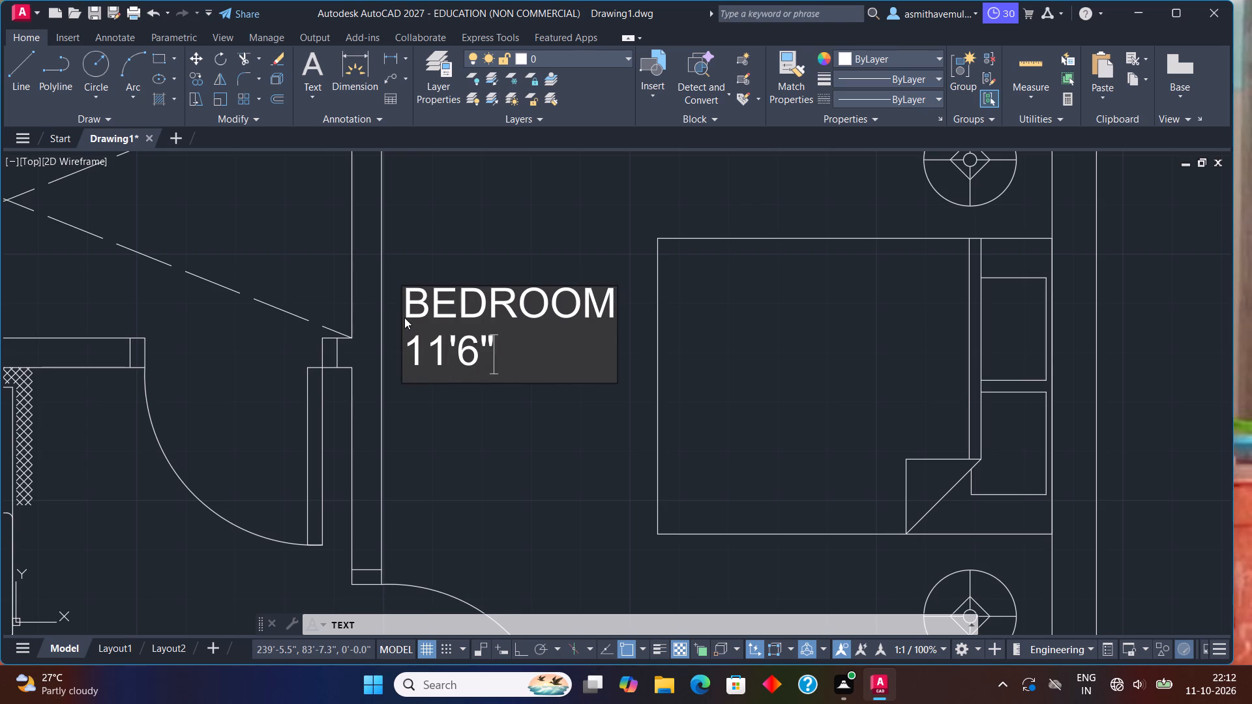
key(x)
text(12'4")
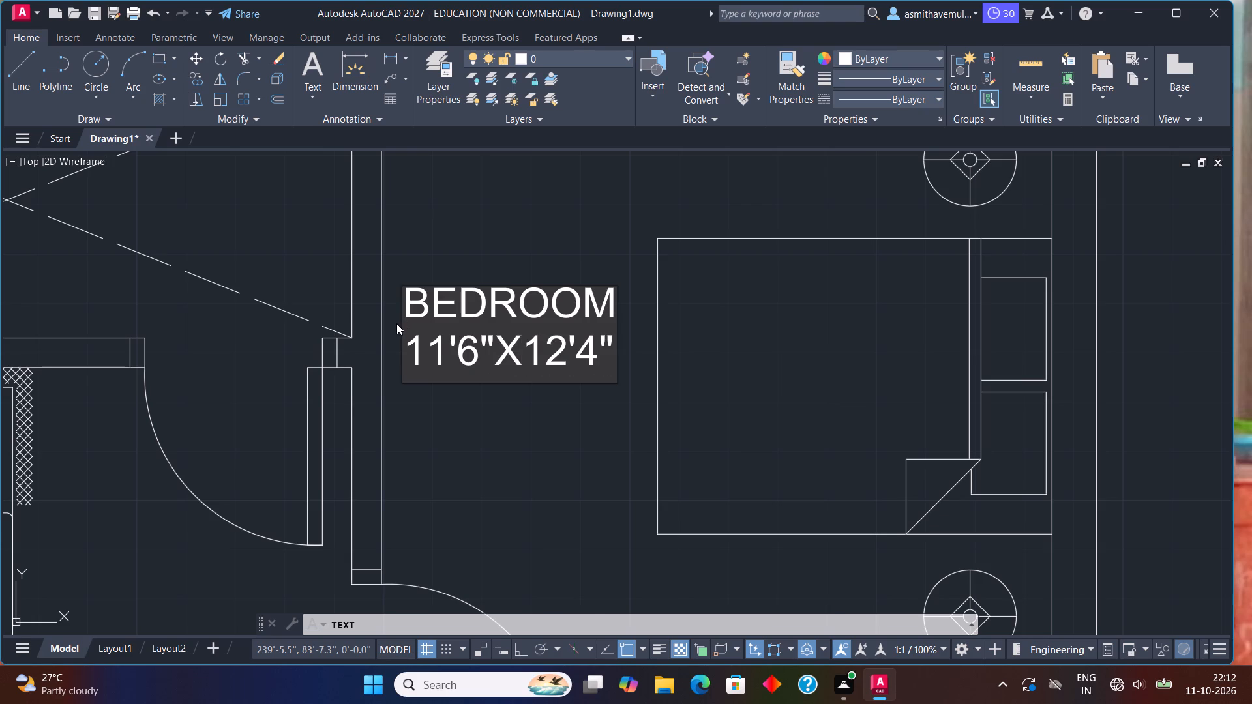
Label the space with the dashed crossed diagonals above the kitchen OPEN AREA, with 11'8"X4'8" on a second line.
scroll(397, 323, down, 1)
middle_drag(317, 359, 484, 442)
middle_click(340, 377)
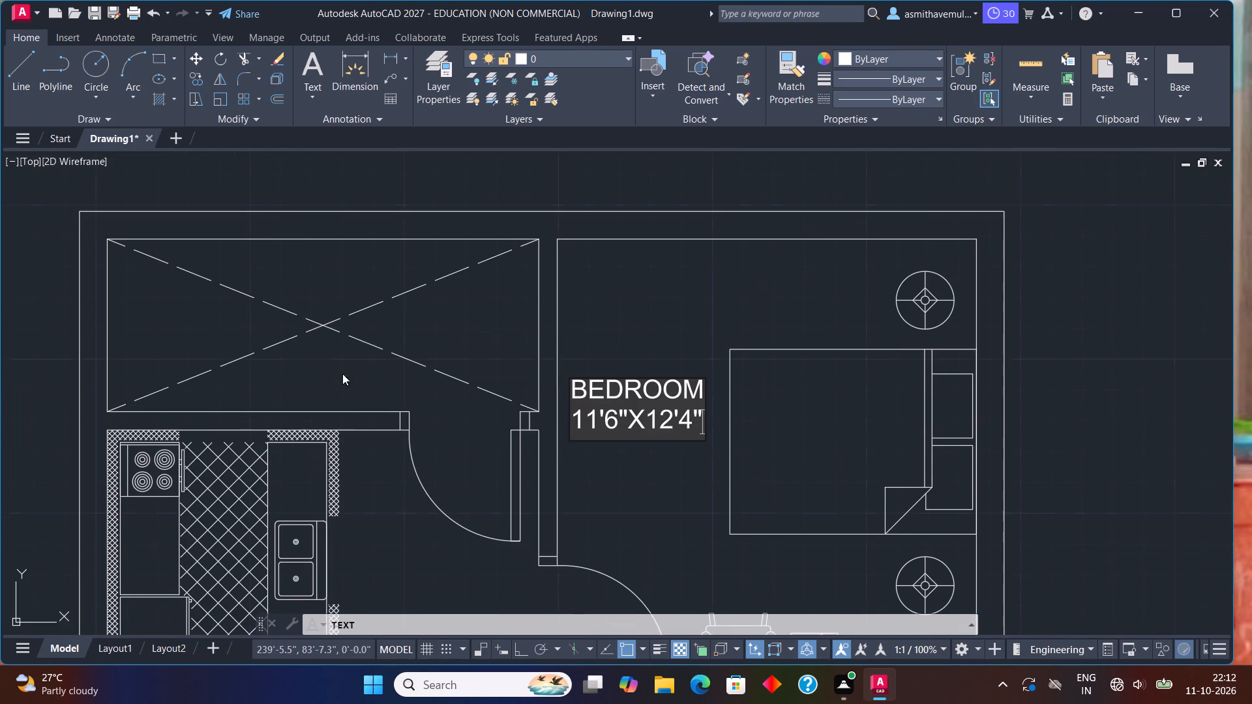
scroll(209, 370, up, 1)
click(209, 282)
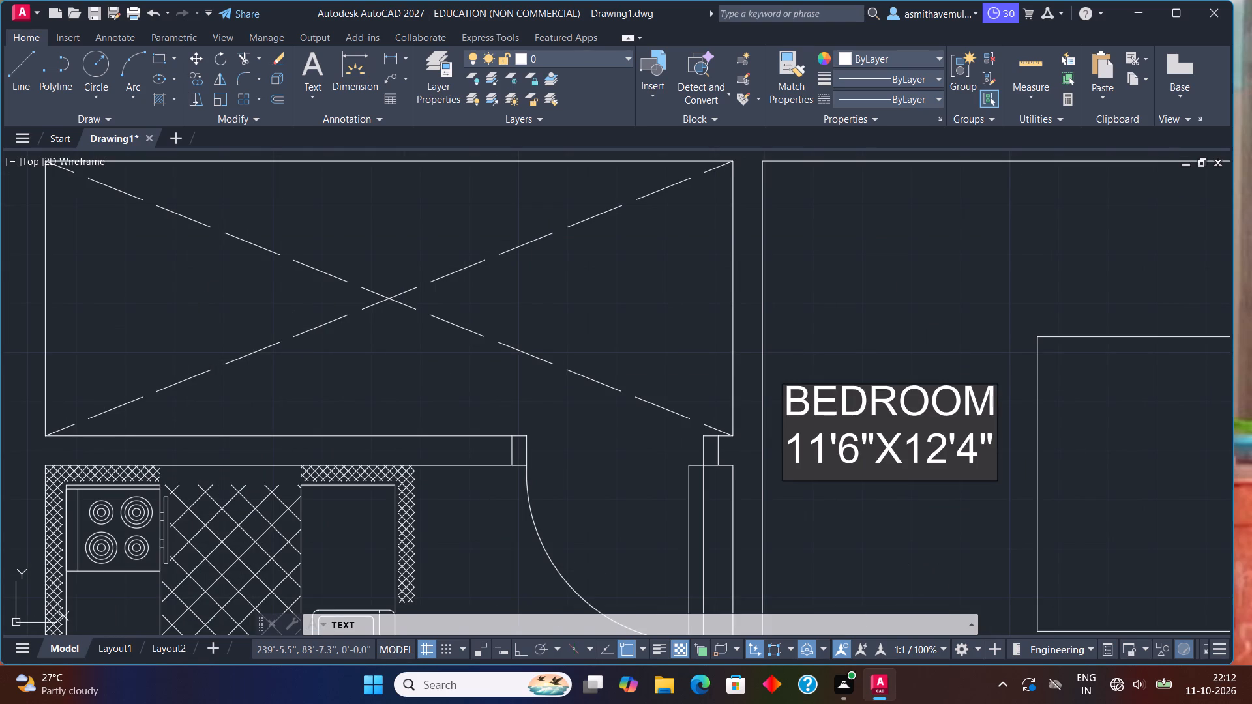
click(200, 258)
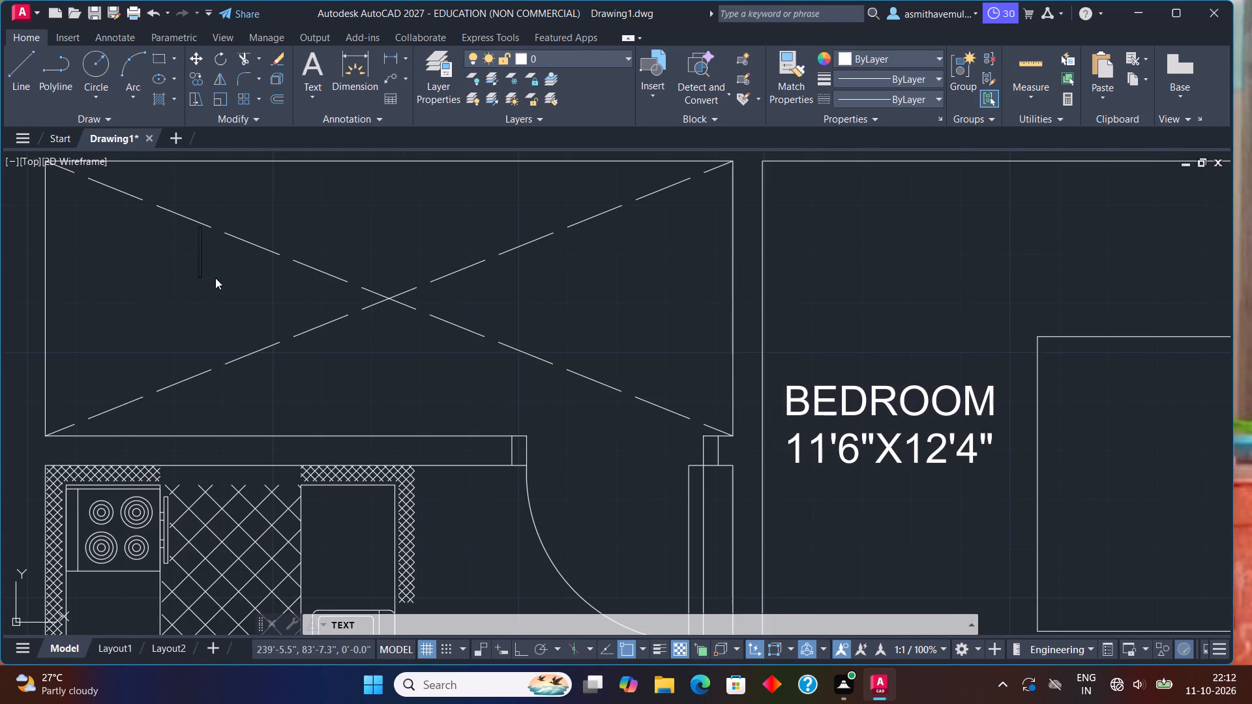
click(215, 267)
text(OPEN)
key(space)
text(AREA)
key(Return)
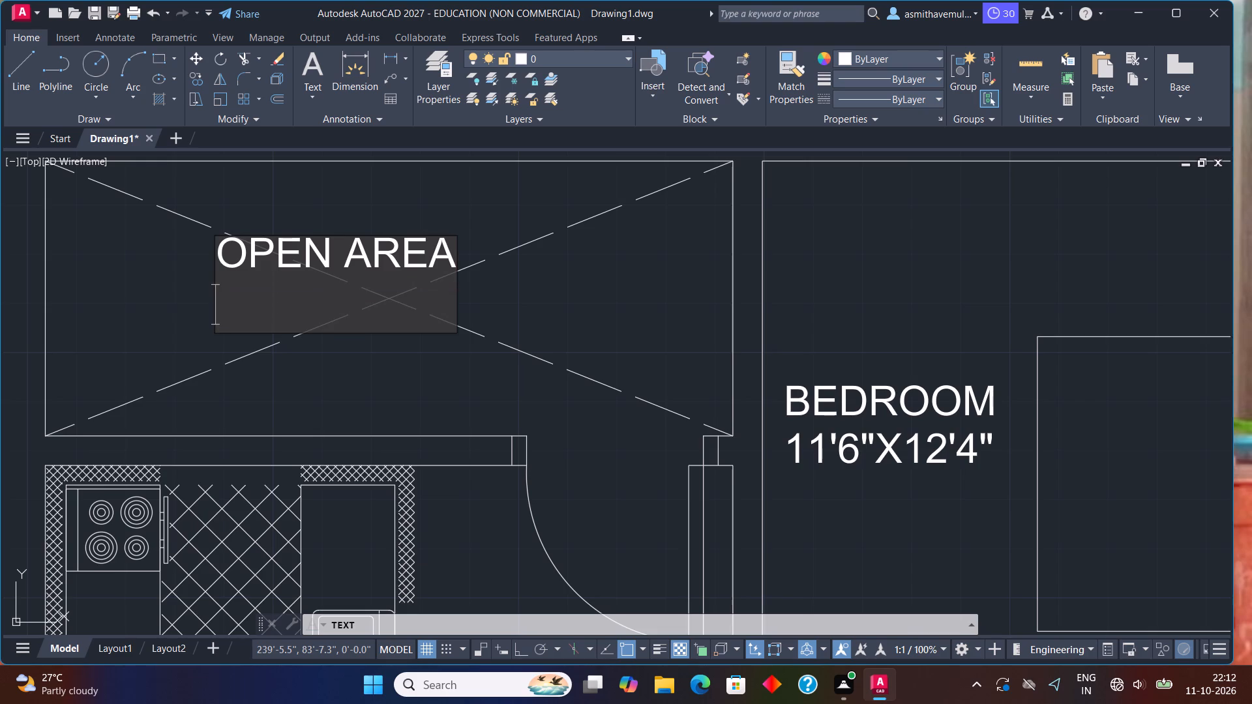
text(11'8"X)
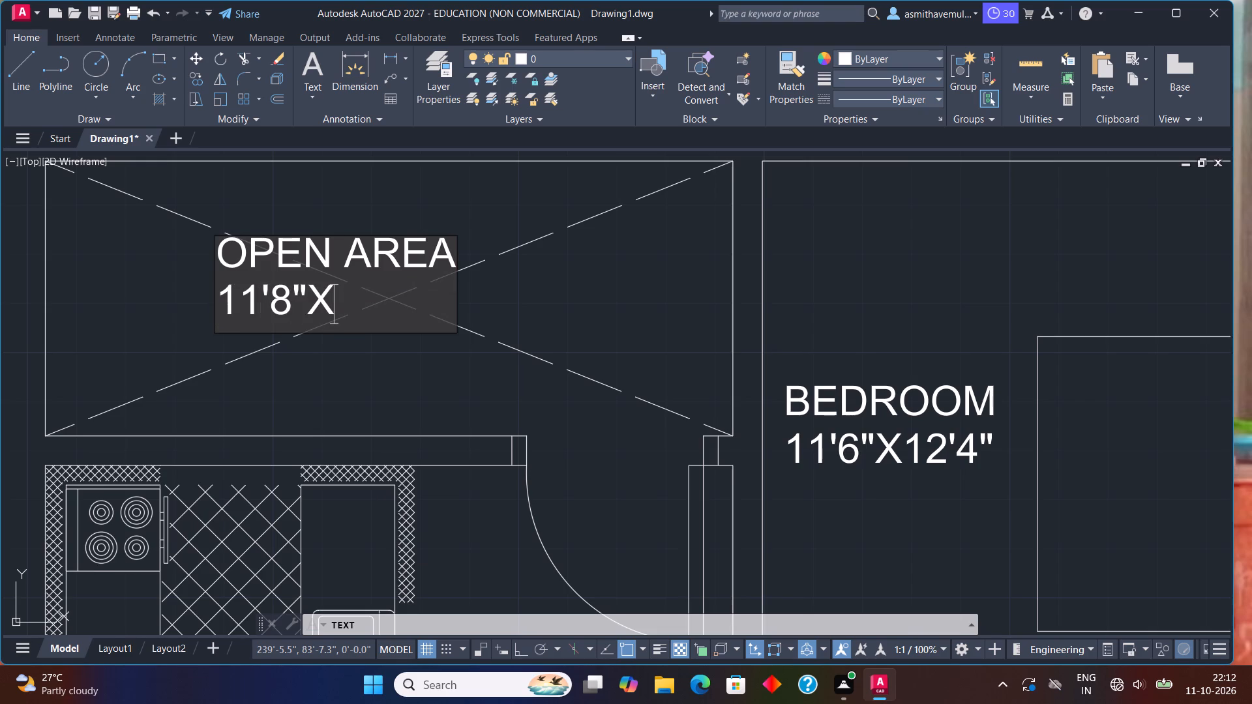
text(4'8")
Label the open floor beside the kitchen counters KITCHEN, with 12'X8'4" on a second line.
scroll(233, 302, down, 1)
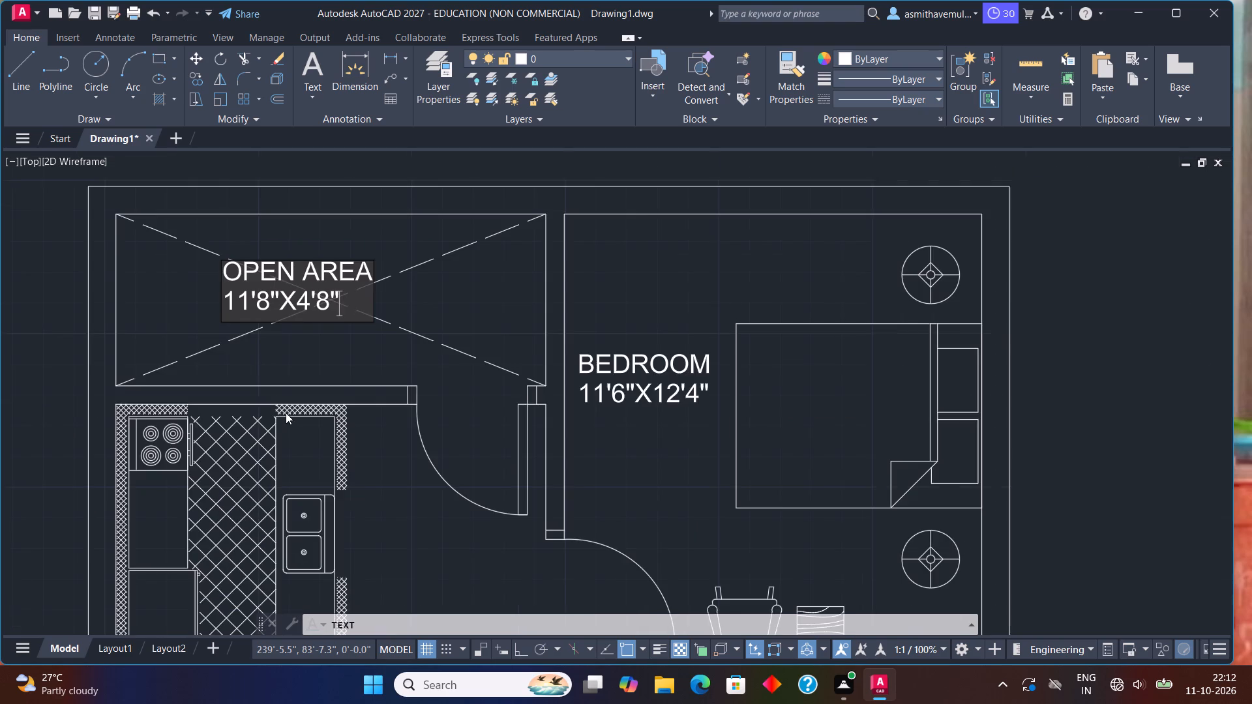
middle_drag(291, 419, 287, 213)
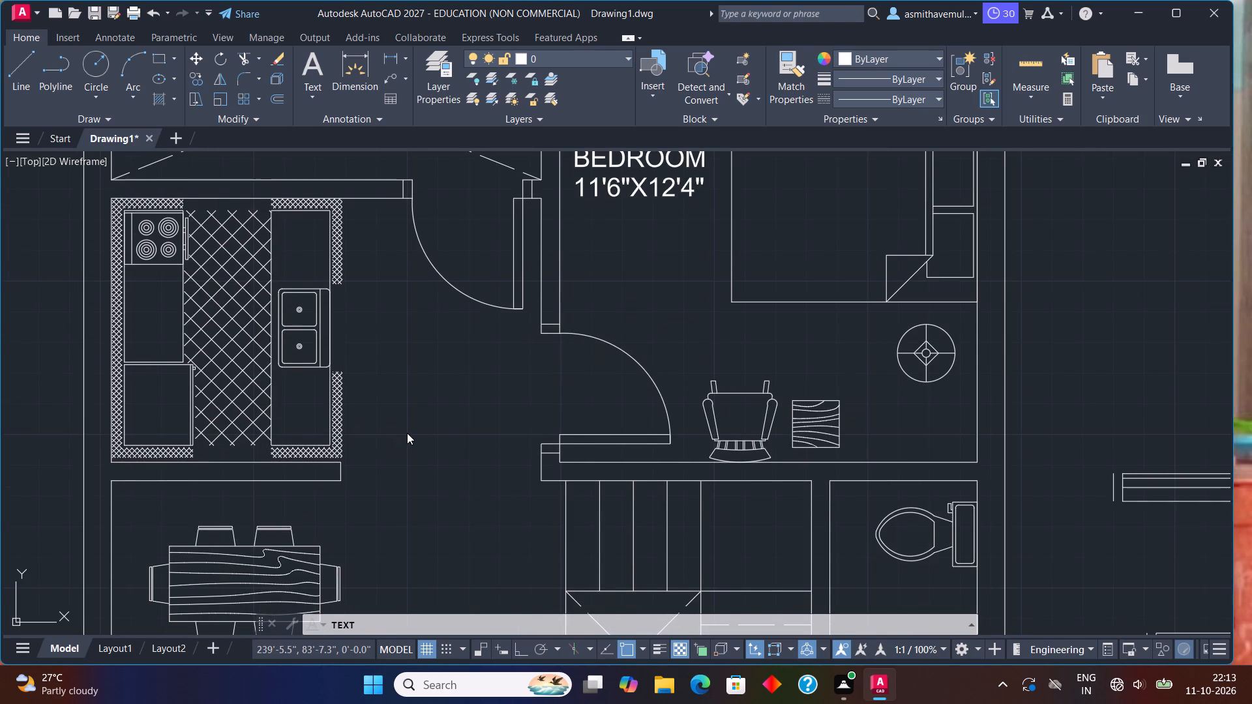
click(388, 351)
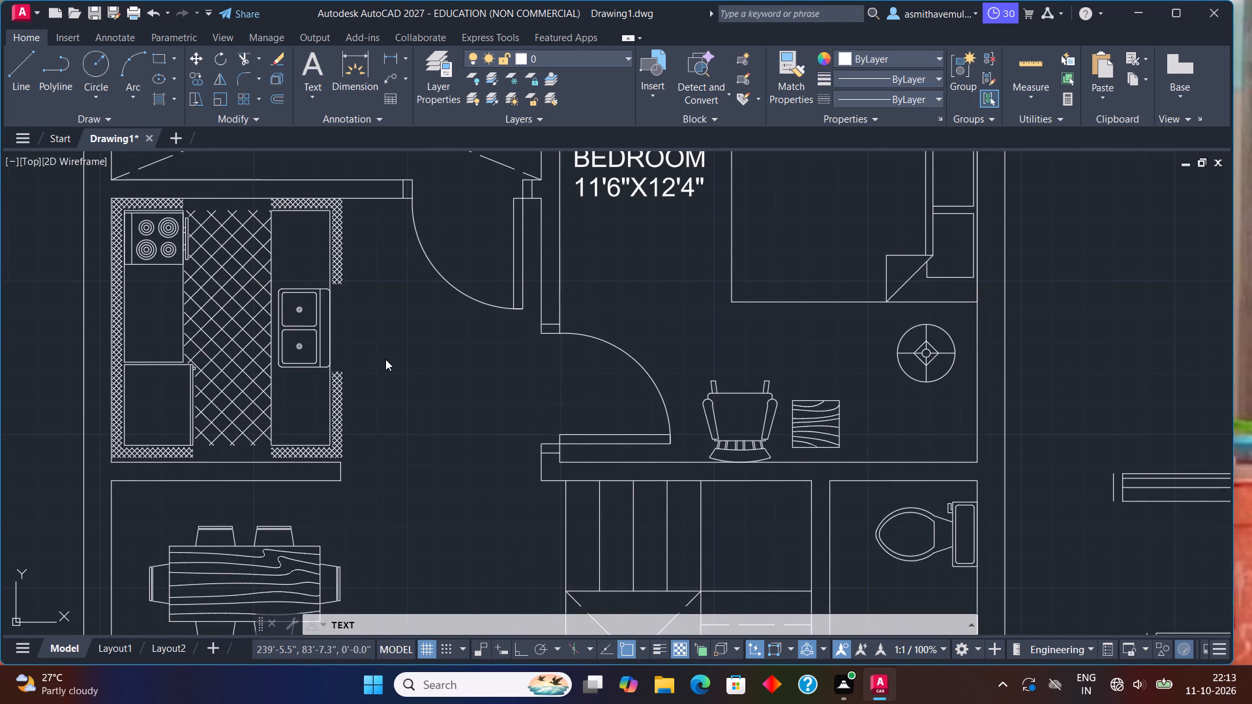
click(383, 360)
text(KITCHEN)
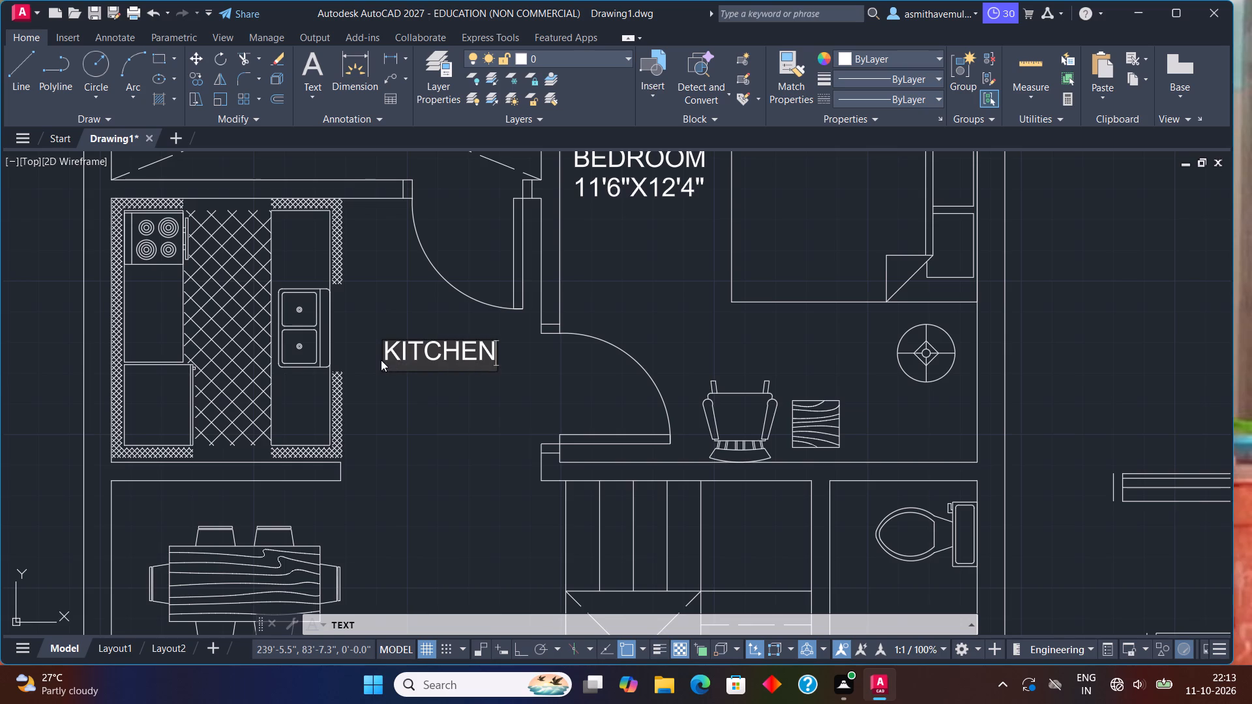
key(Return)
text(12')
key(x)
text(8')
text(4")
Label the room between the dining table and the sofas HALL, with 11'8"X20'4" on a second line.
scroll(474, 420, down, 1)
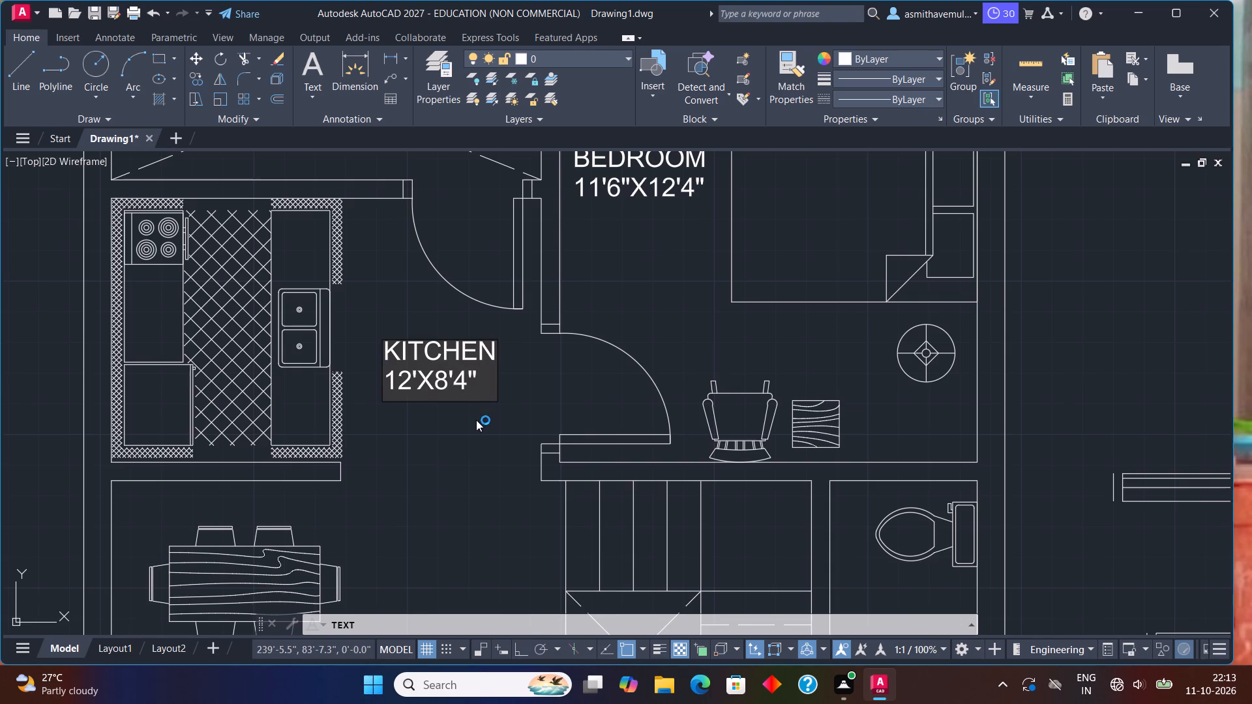
middle_drag(483, 405, 547, 202)
middle_drag(434, 648, 509, 451)
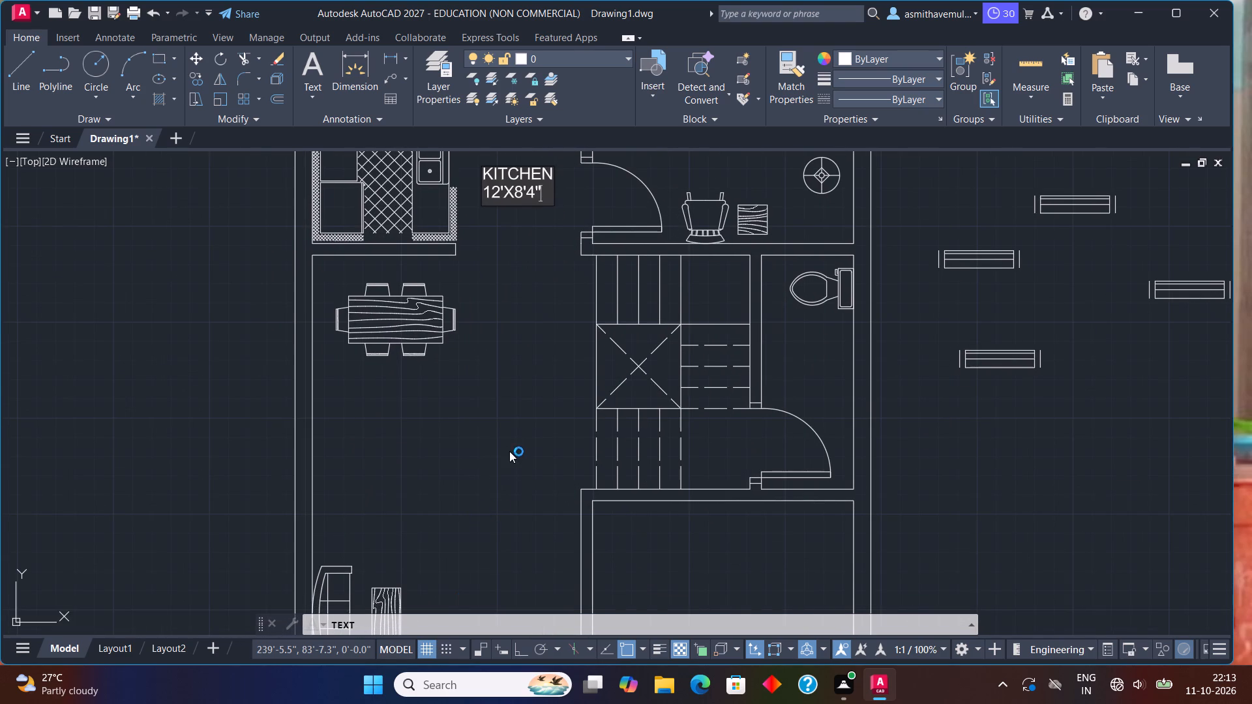
middle_drag(438, 506, 507, 327)
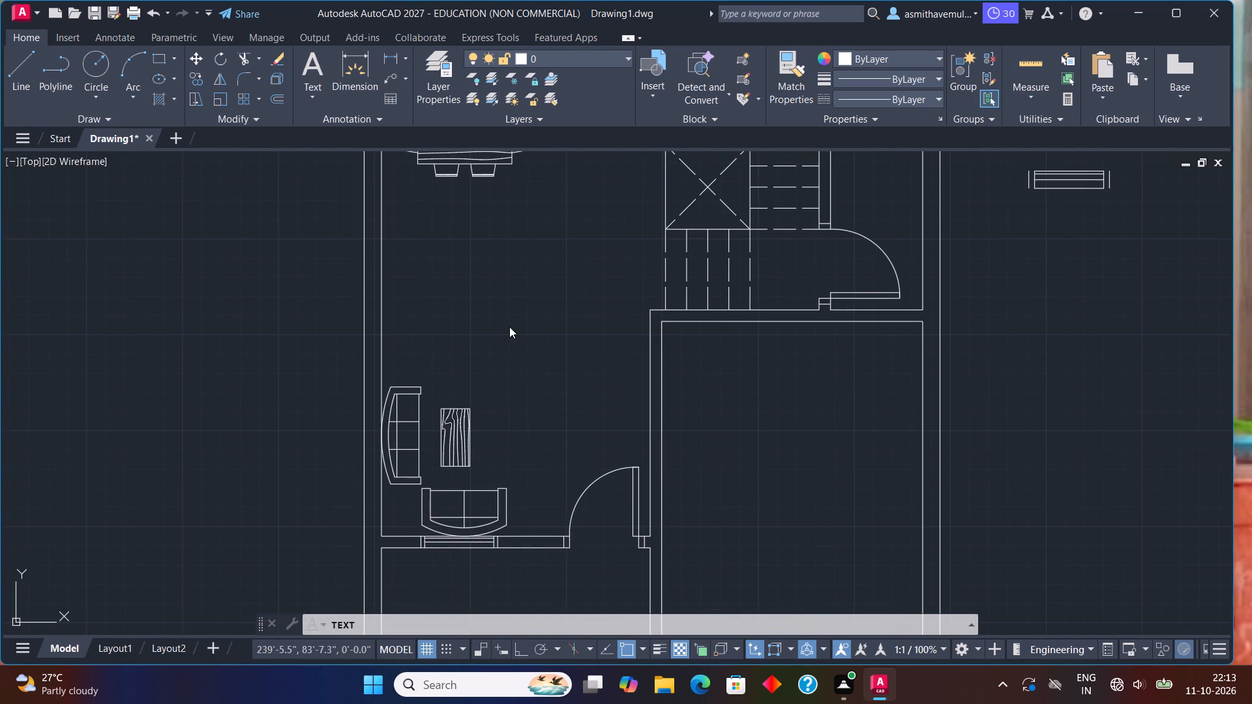
click(495, 313)
text(HALL)
key(Return)
text(11'8"X)
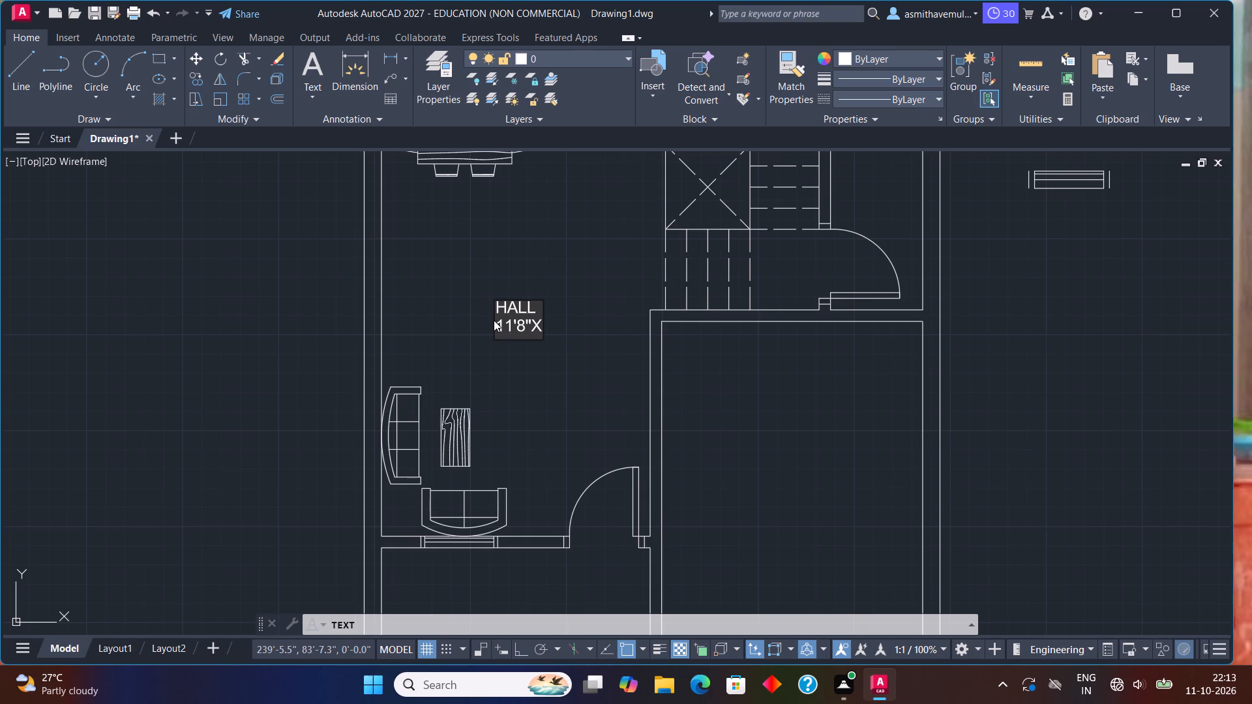
text(20'4")
Label the small room beside the staircase TOILET below the toilet fixture, with 4'X10'2" on a second line.
middle_drag(754, 351, 689, 552)
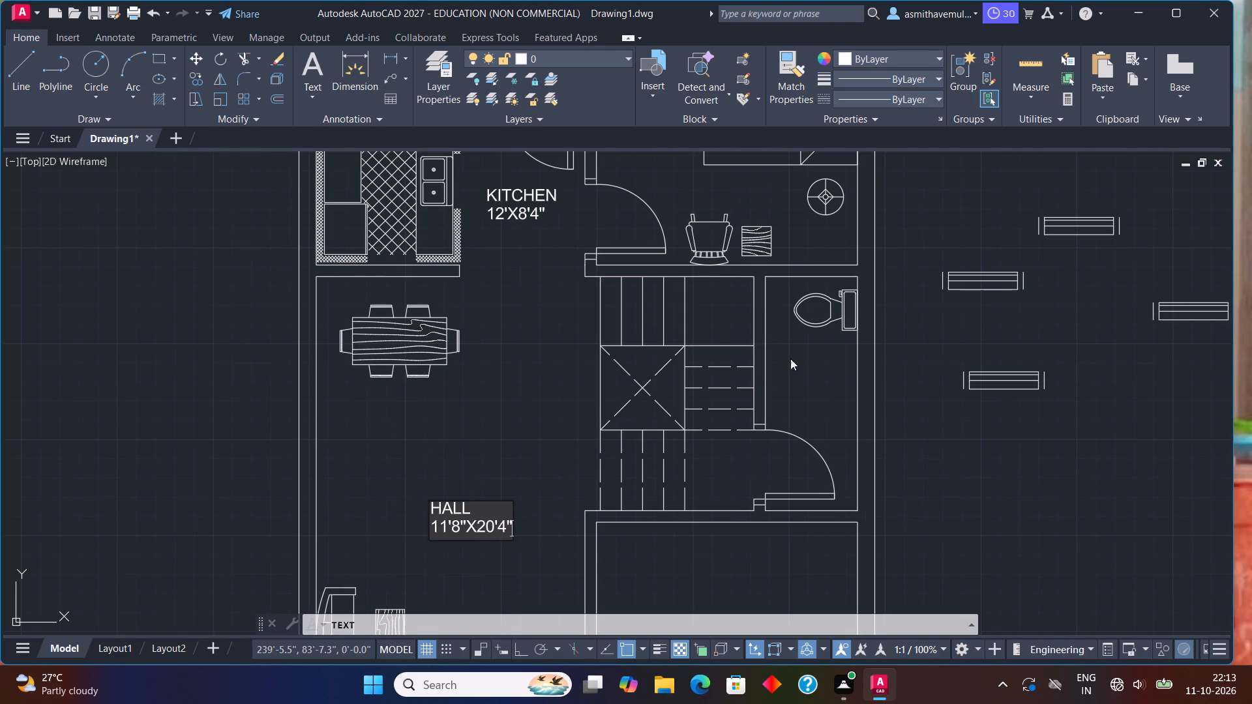
middle_drag(790, 359, 760, 411)
scroll(756, 417, up, 2)
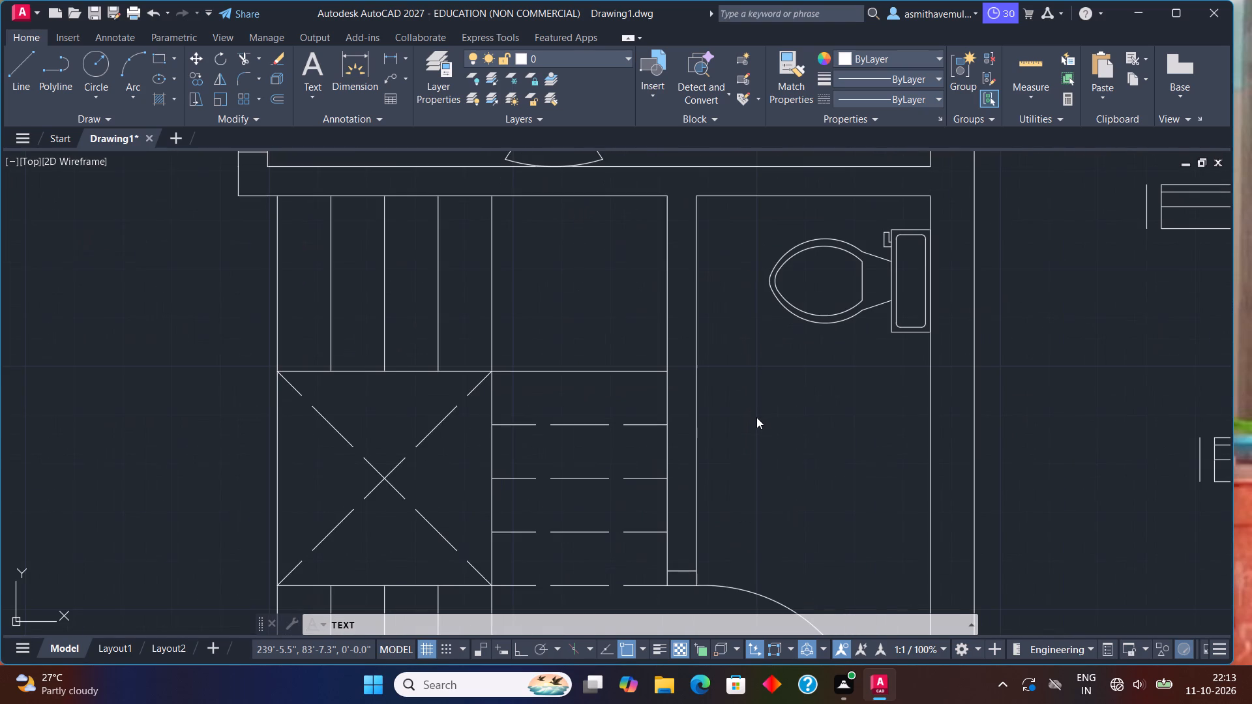
click(752, 418)
text(TOILET)
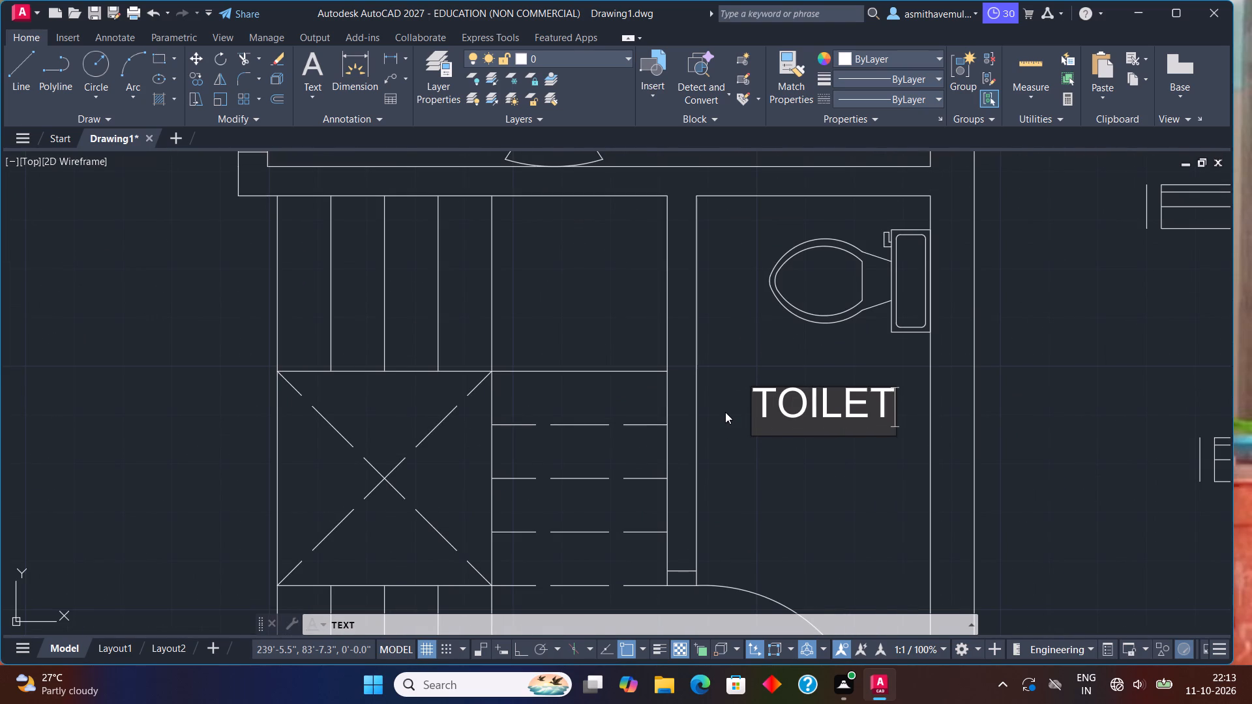
key(Return)
text(4'X)
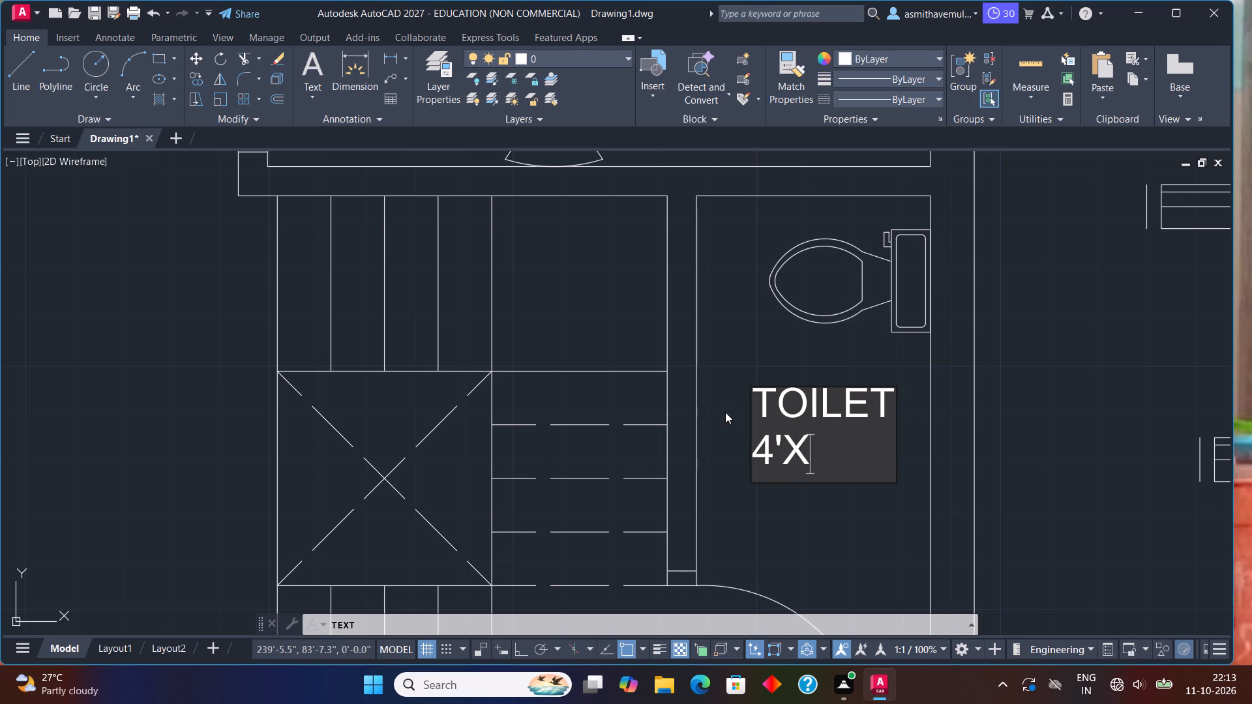
text(10'2)
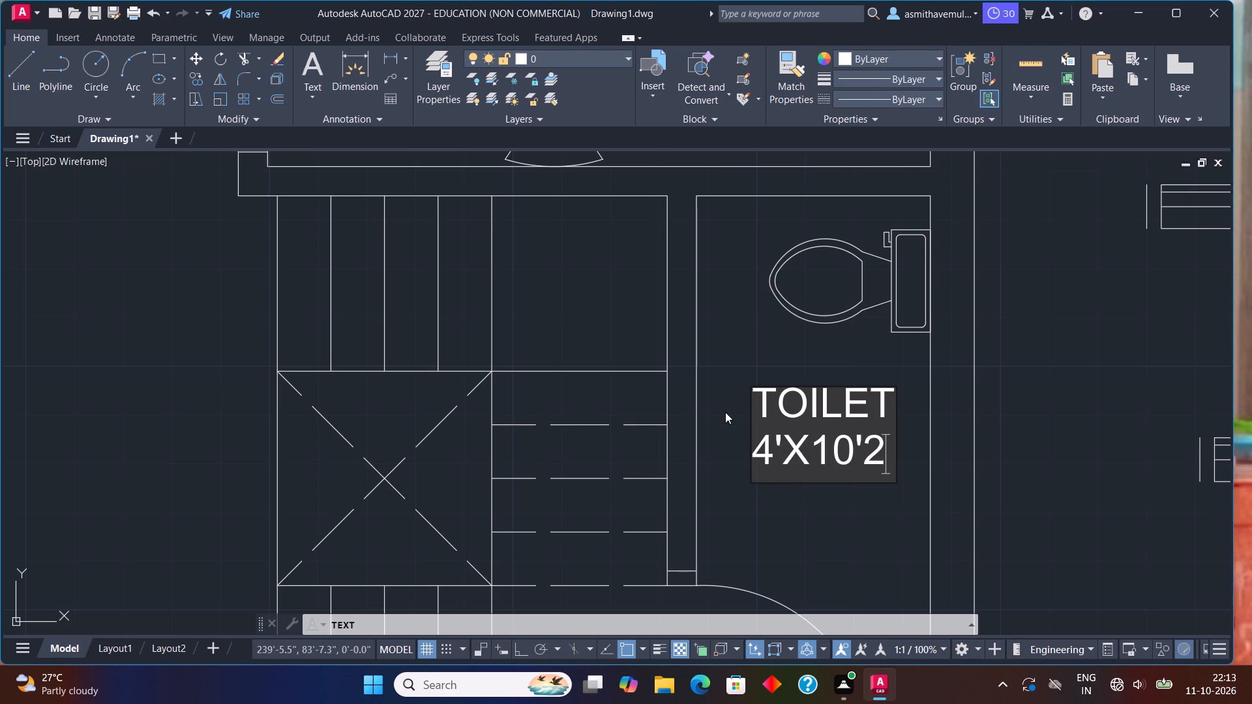
key(shift+quotedbl)
Label the narrow space below the hall's sofas and entrance door LAWN, with 8'X5' on a second line.
scroll(725, 413, down, 2)
middle_drag(651, 471, 697, 557)
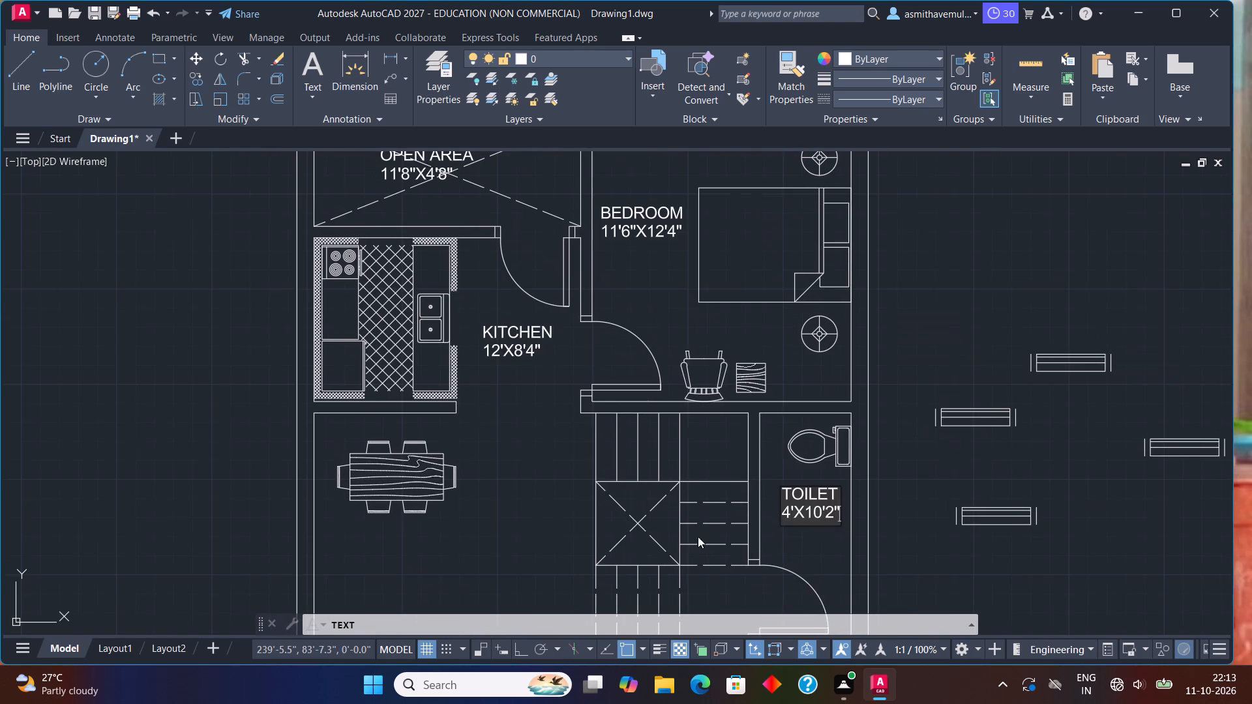
middle_drag(651, 411, 704, 443)
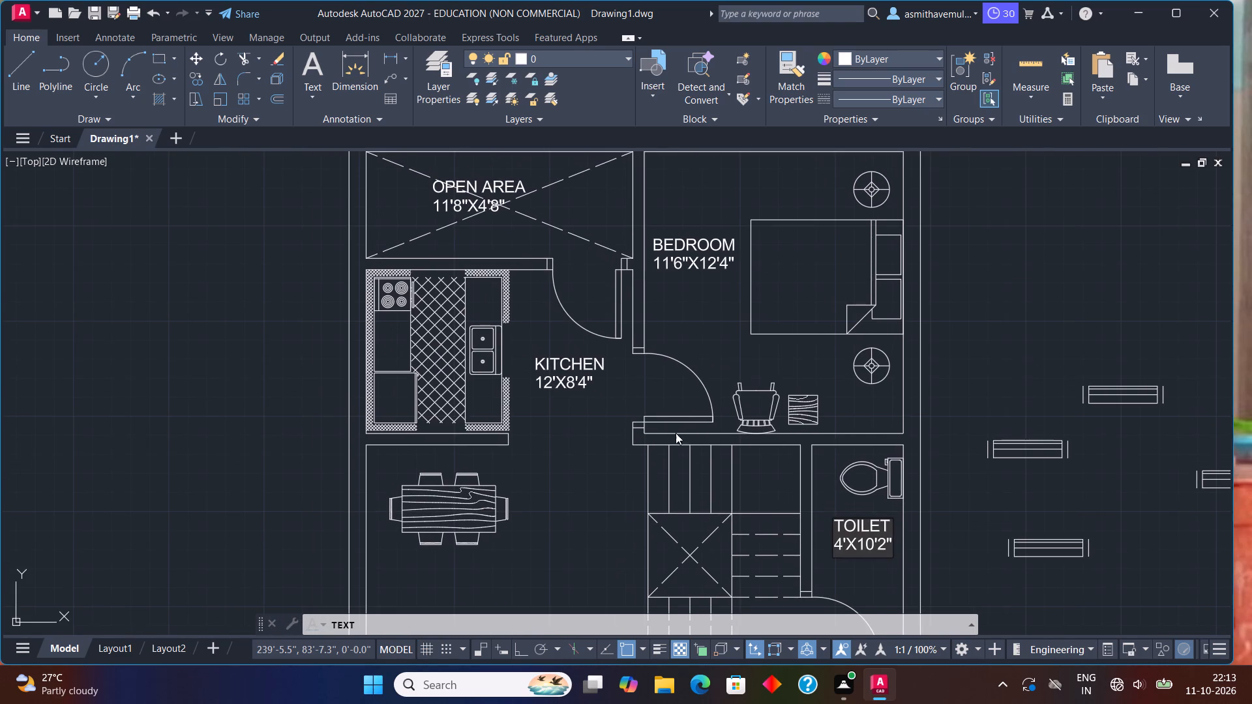
scroll(664, 421, down, 2)
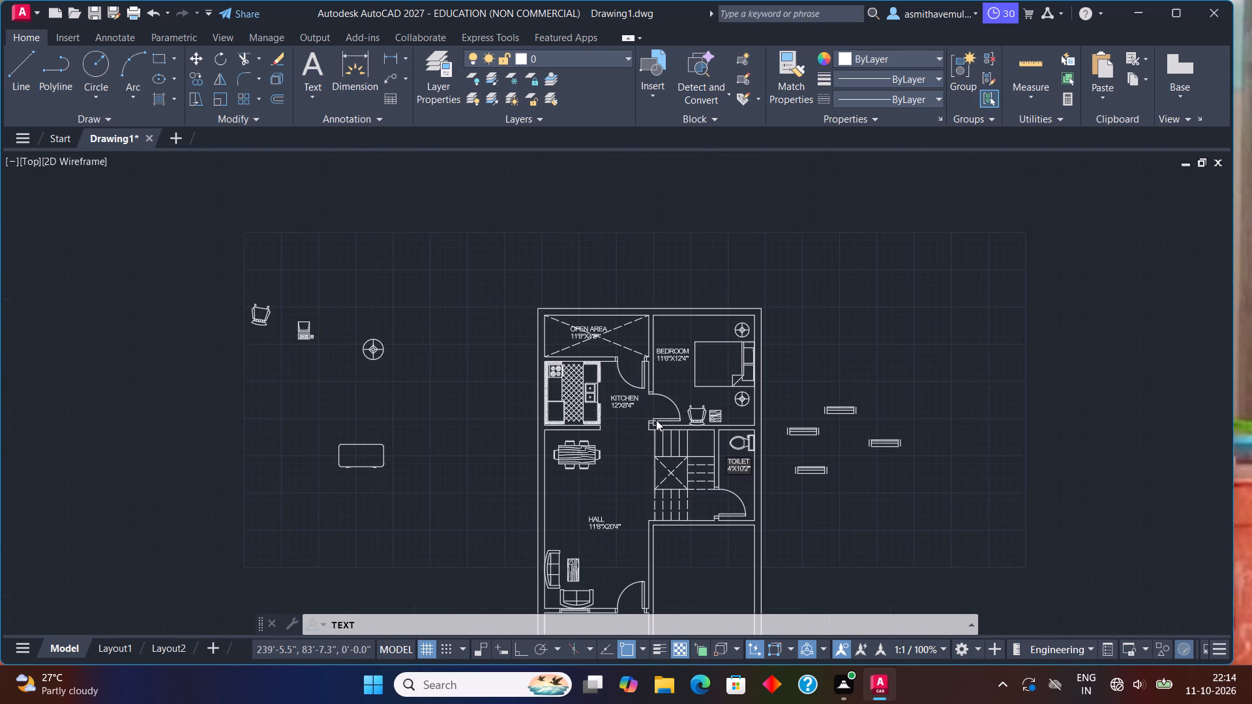
middle_drag(655, 417, 704, 289)
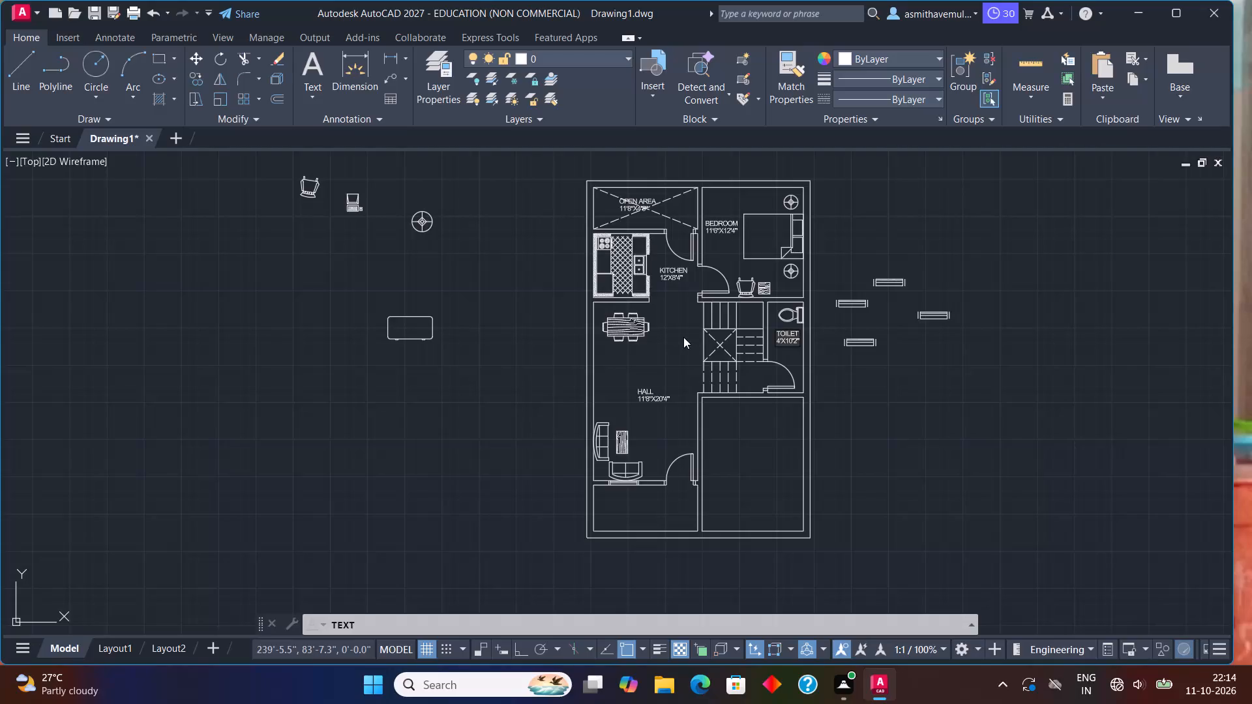
middle_drag(642, 328, 587, 300)
scroll(573, 367, up, 1)
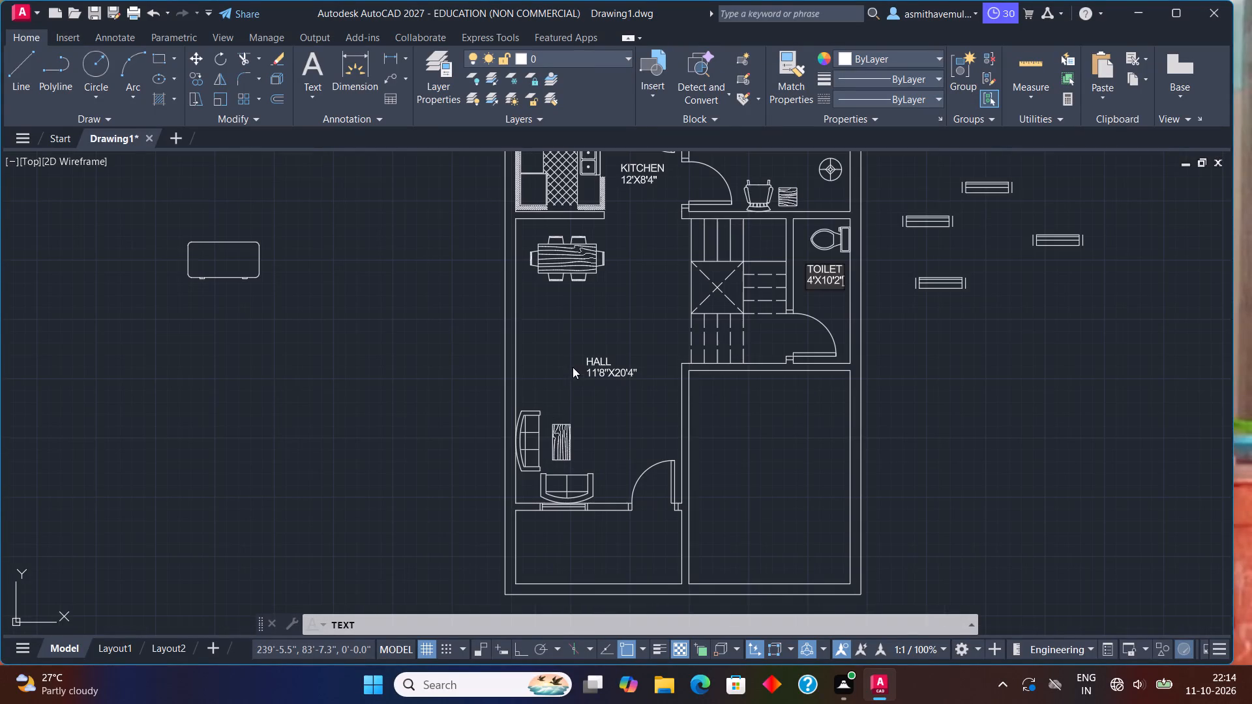
middle_drag(593, 447, 575, 368)
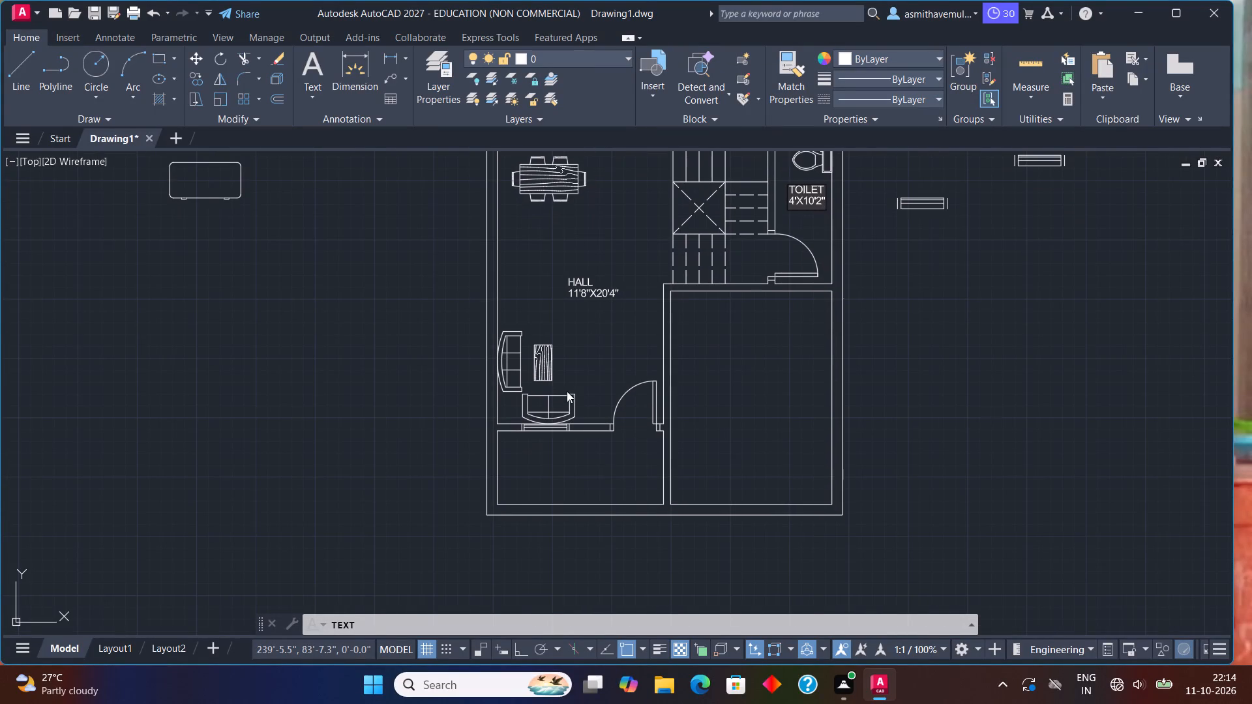
scroll(520, 439, up, 1)
middle_drag(523, 445, 535, 370)
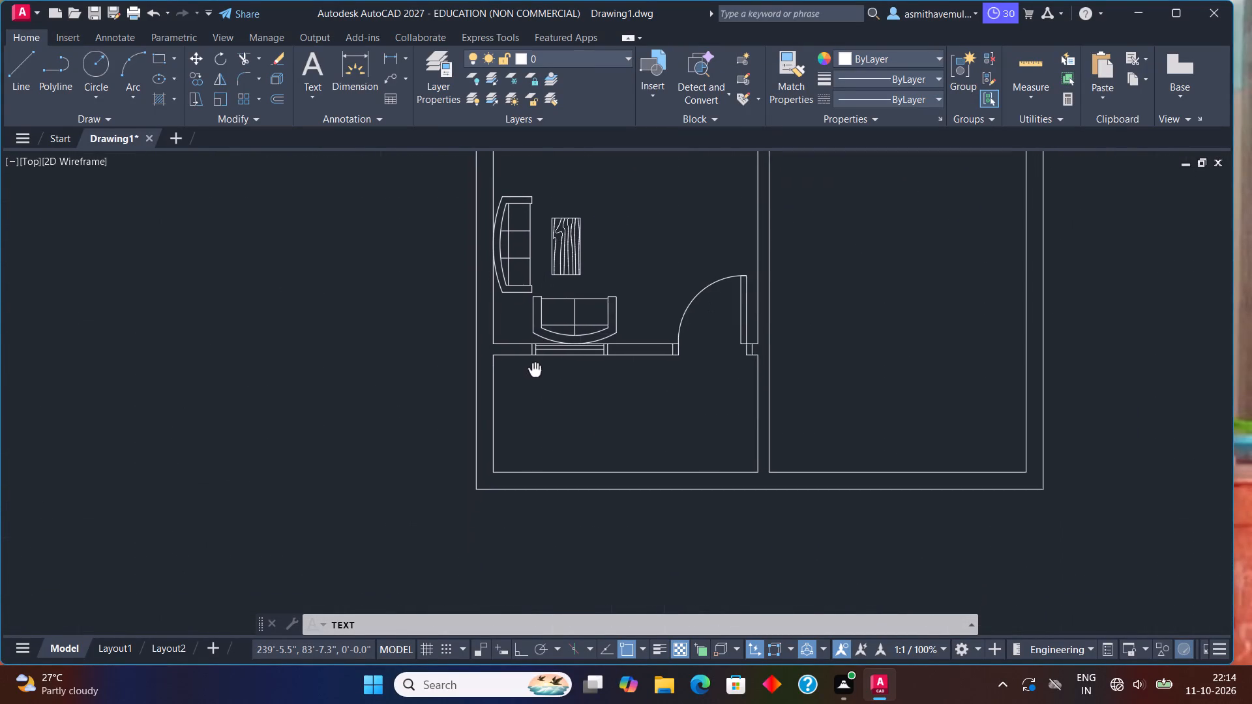
middle_drag(535, 370, 541, 340)
scroll(555, 367, up, 1)
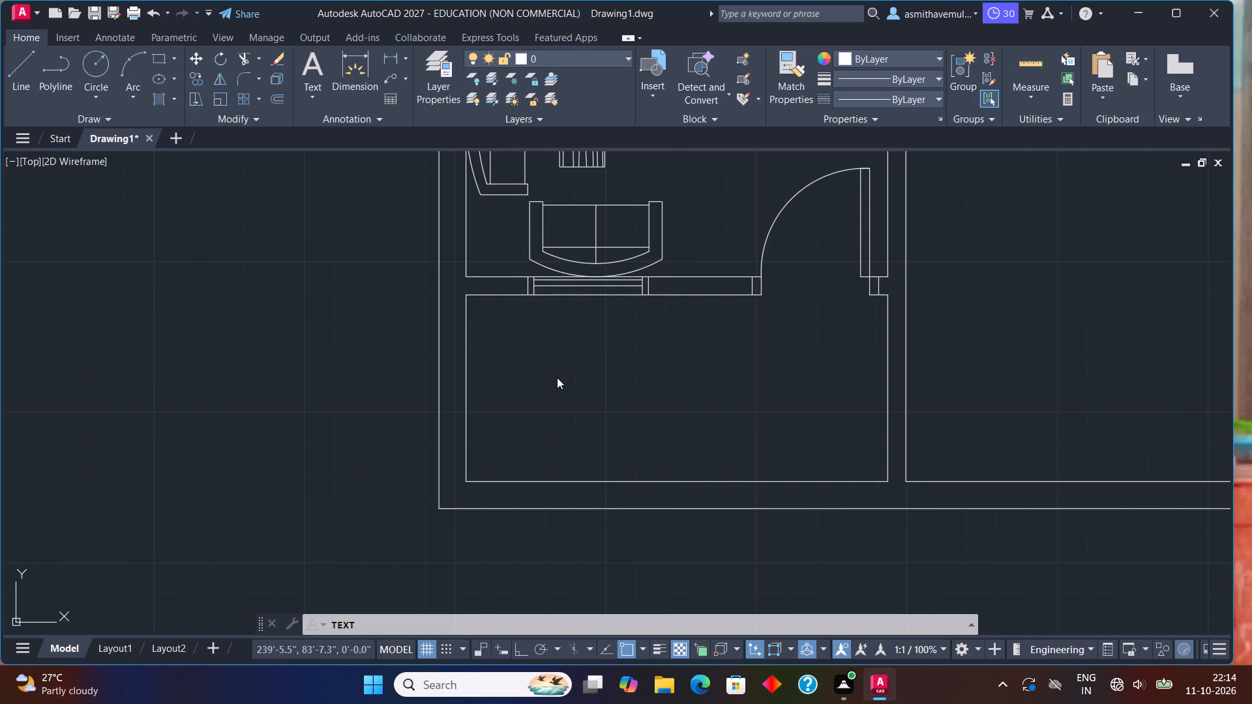
middle_drag(558, 377, 559, 372)
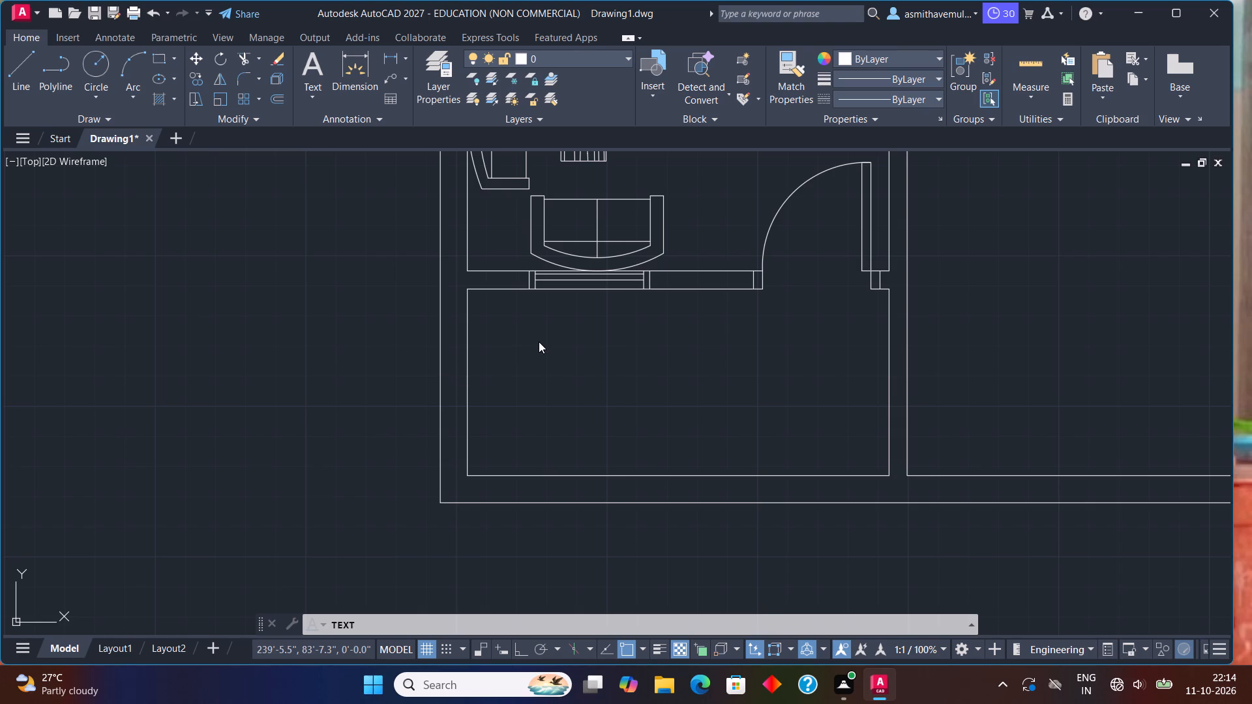
scroll(550, 334, up, 1)
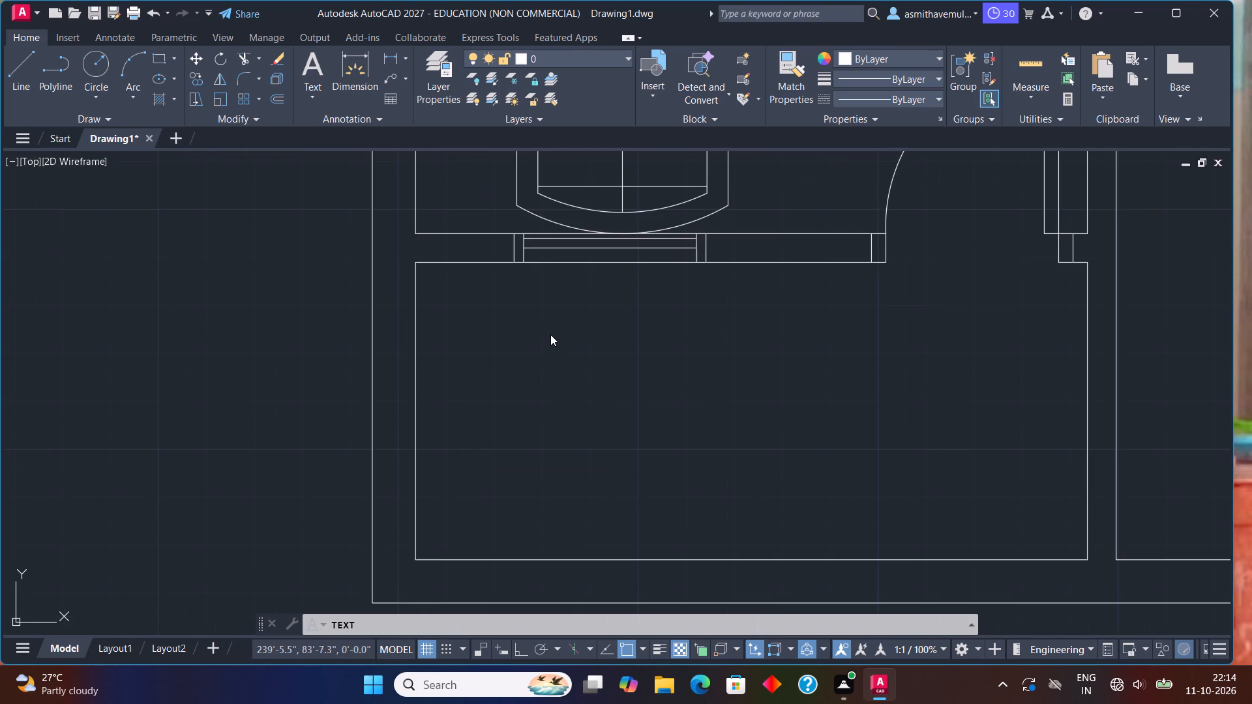
click(551, 334)
key(l)
text(AWN)
key(Return)
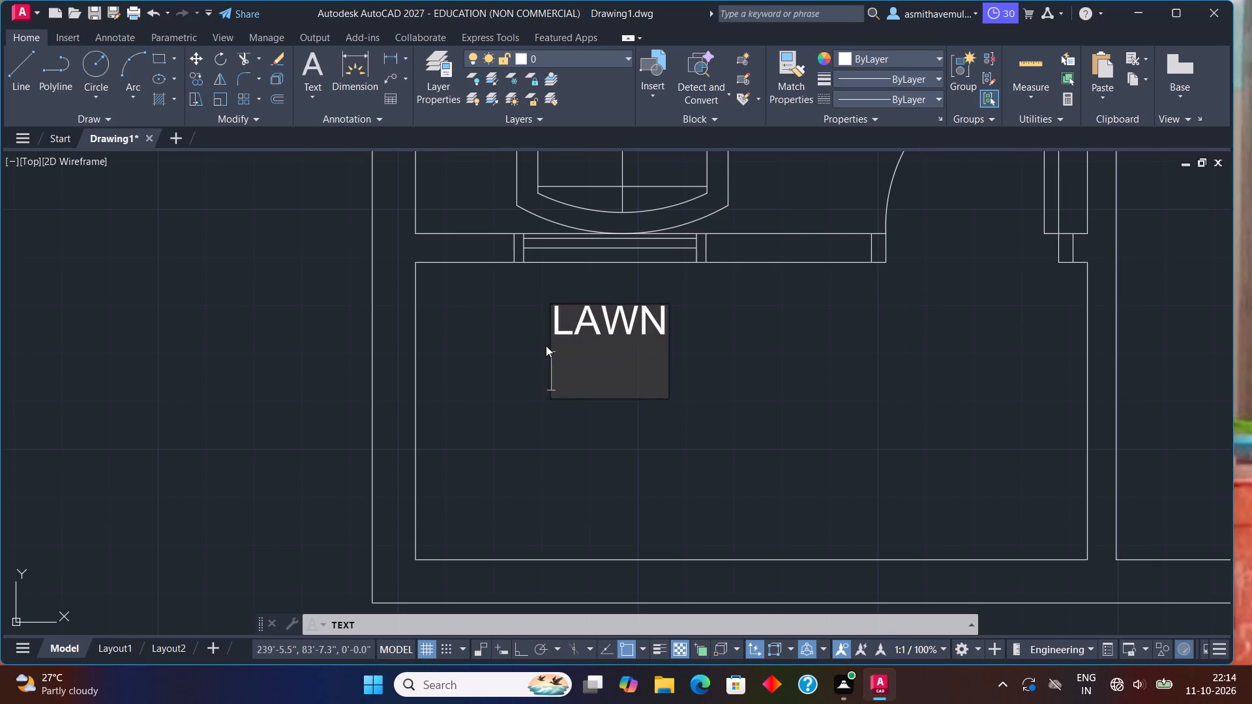
text(8'X)
text(5')
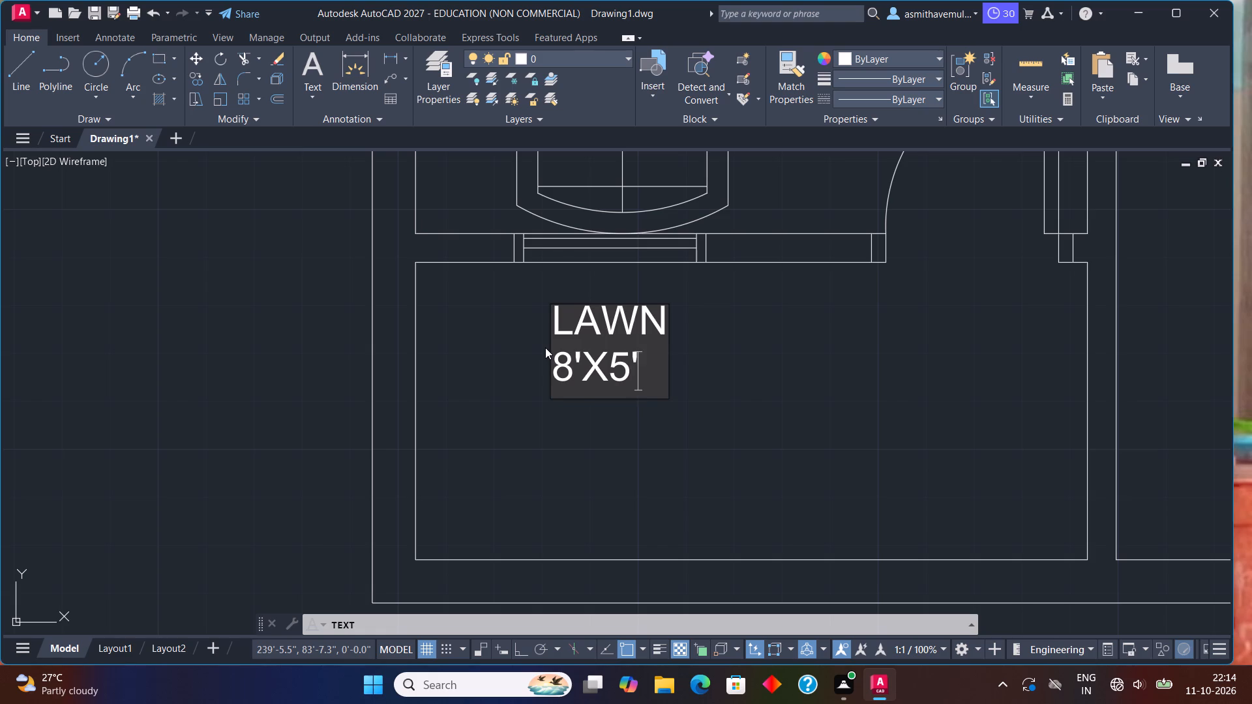
Label the large empty room below the staircase PORCH, with 11'2"X16' on a second line, and end the text command.
scroll(552, 353, down, 2)
middle_drag(672, 402, 458, 602)
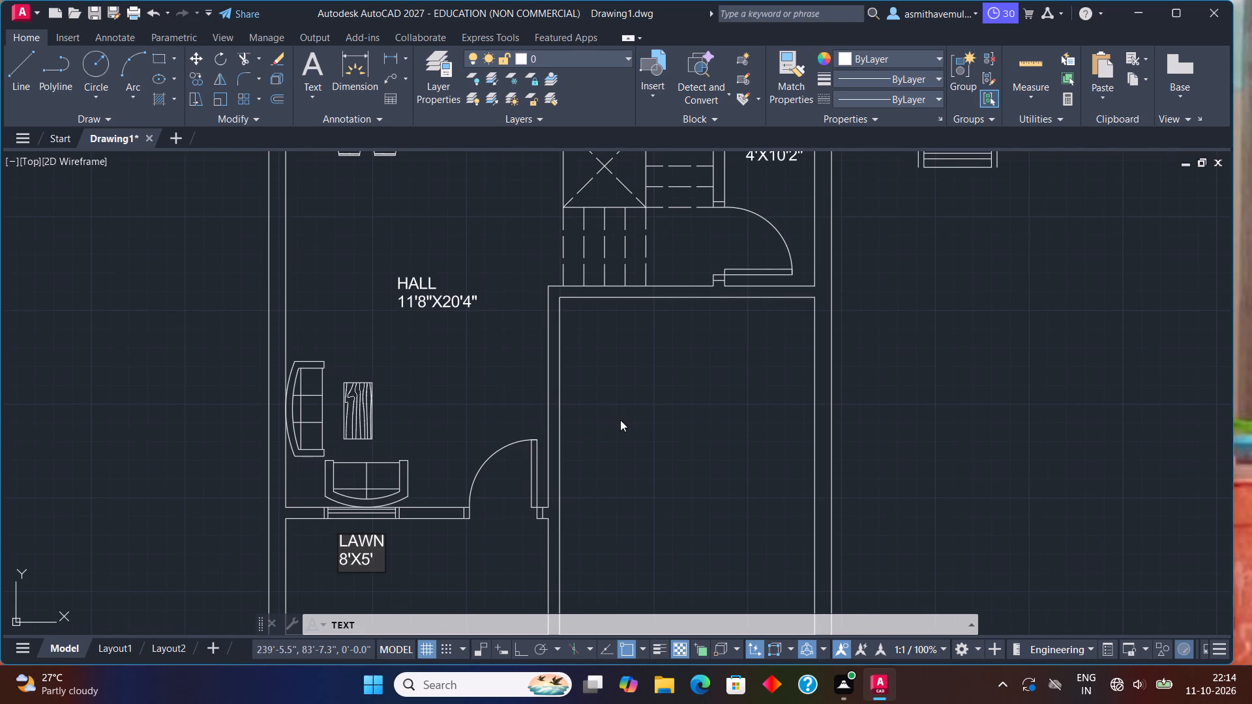
middle_drag(590, 418, 491, 441)
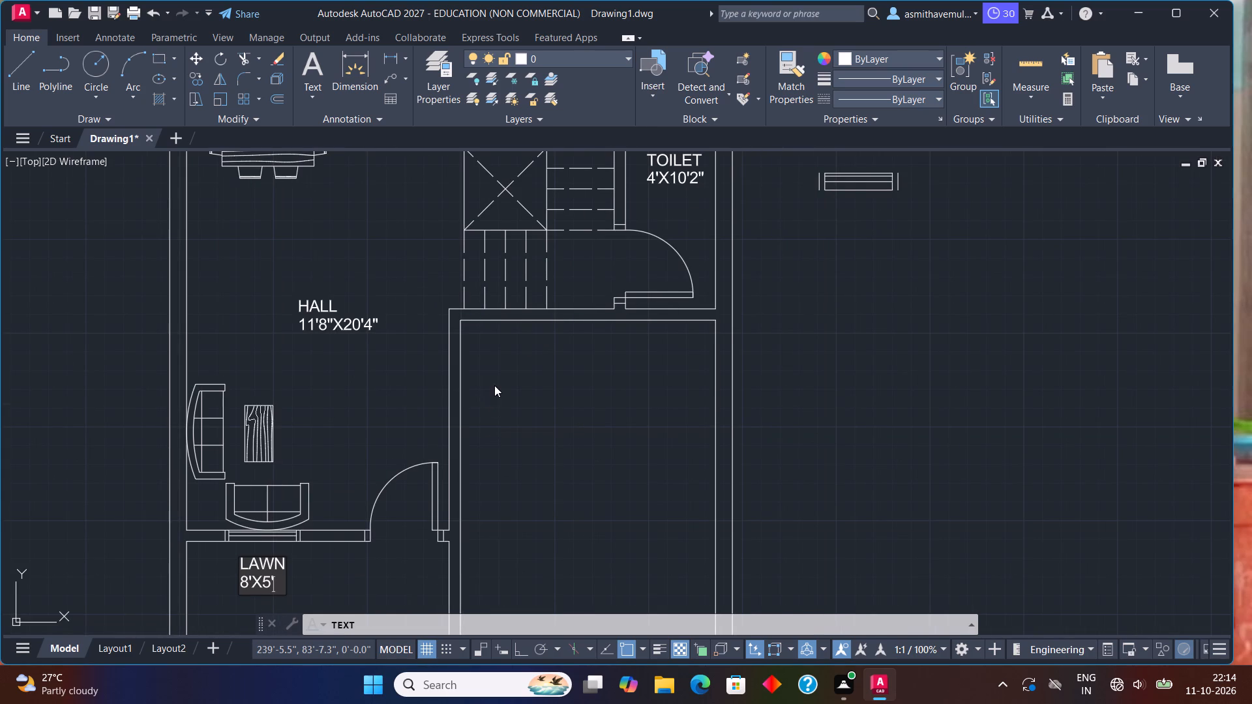
click(509, 385)
text(PORC)
key(k)
key(BackSpace)
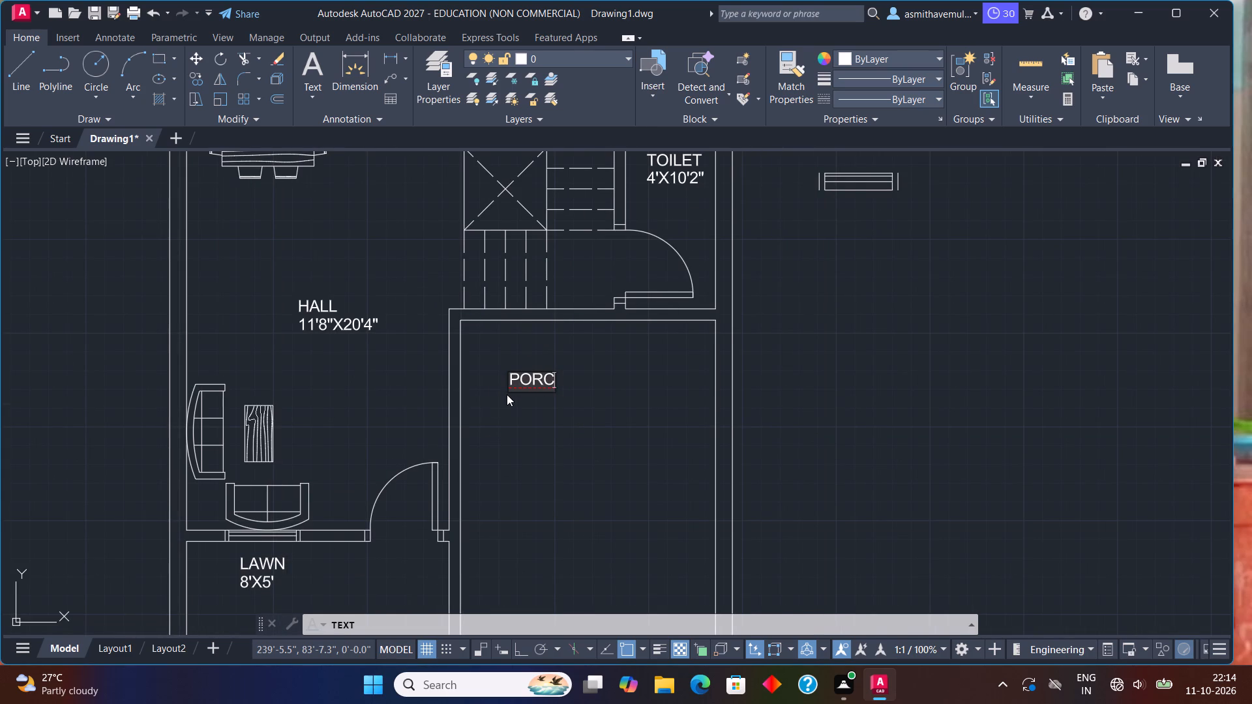
key(h)
key(Return)
text(11'2)
text("X)
text(16')
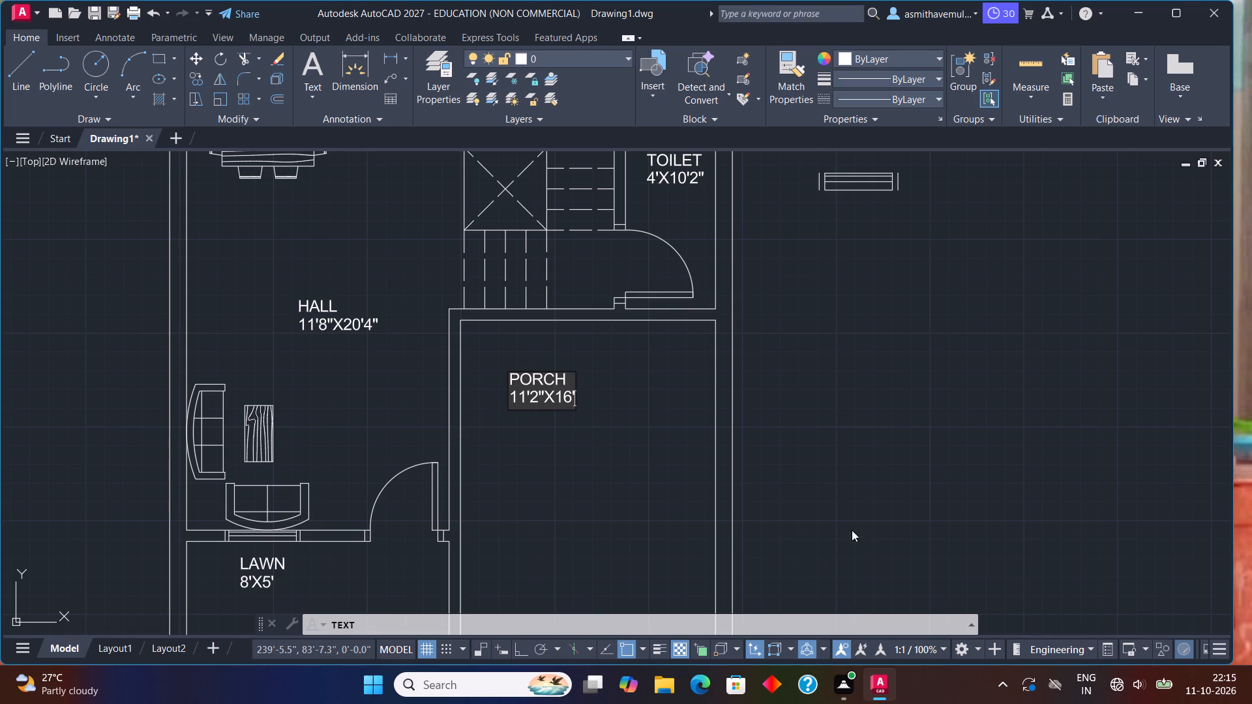
click(861, 470)
key(Escape)
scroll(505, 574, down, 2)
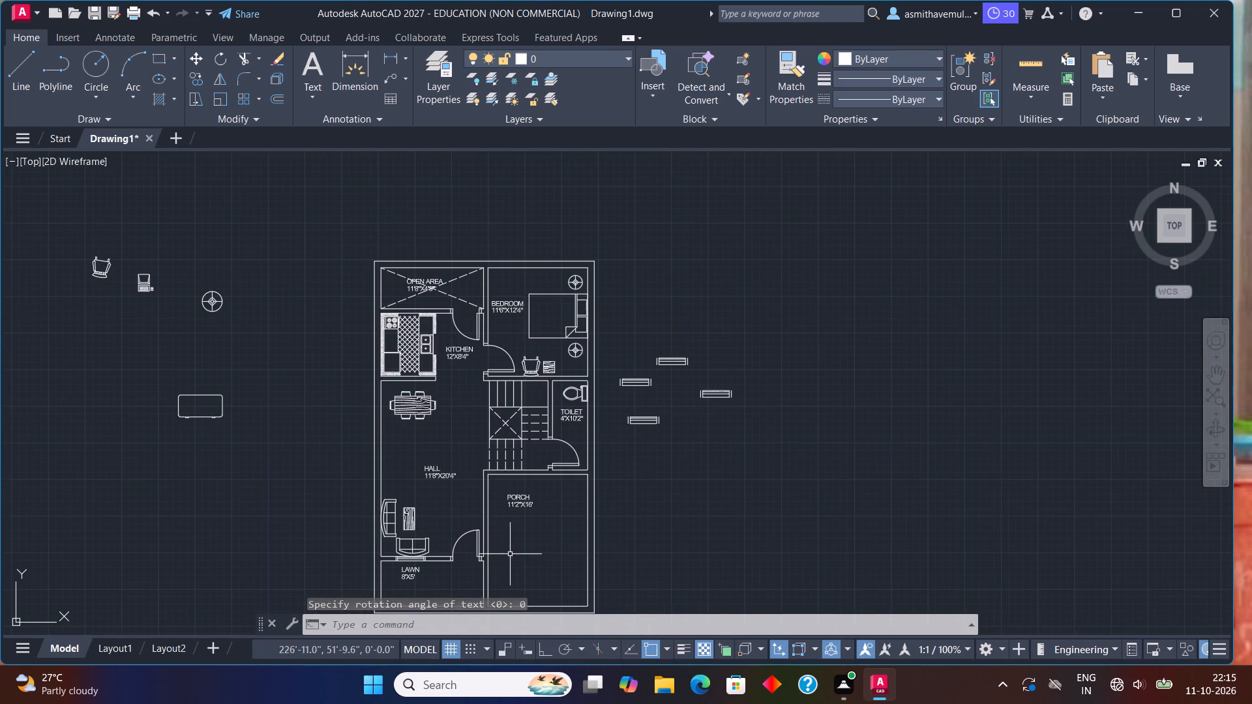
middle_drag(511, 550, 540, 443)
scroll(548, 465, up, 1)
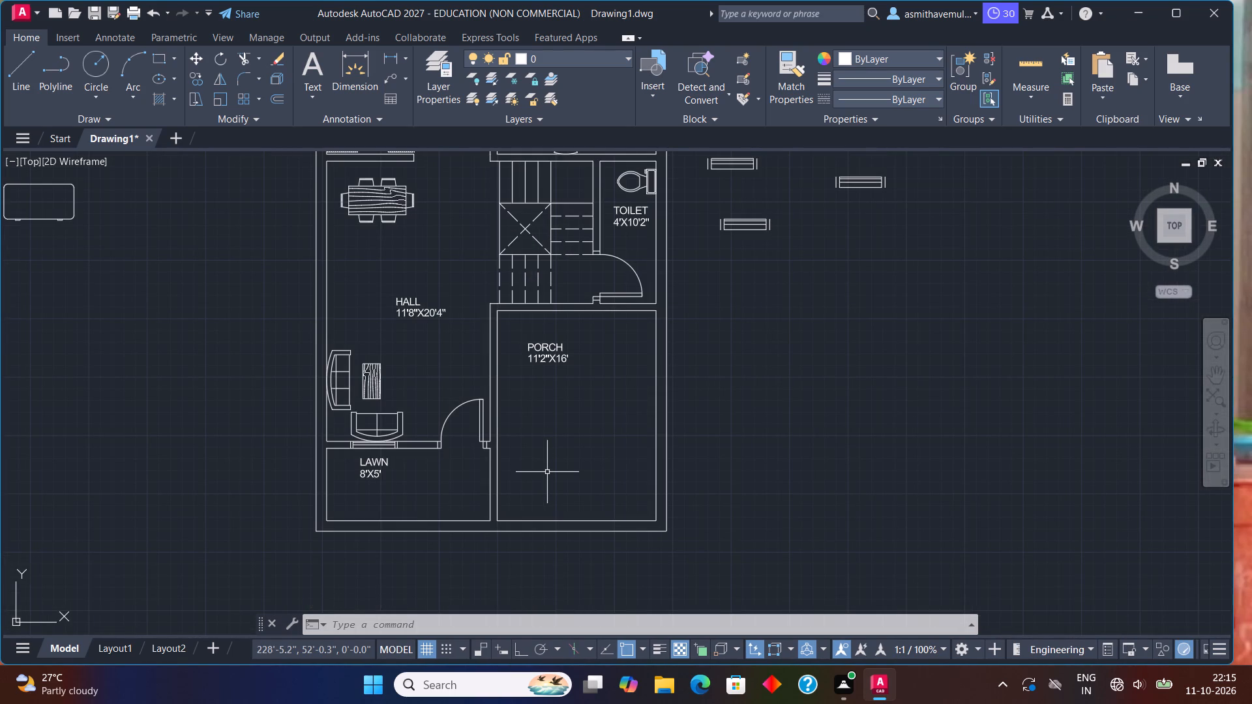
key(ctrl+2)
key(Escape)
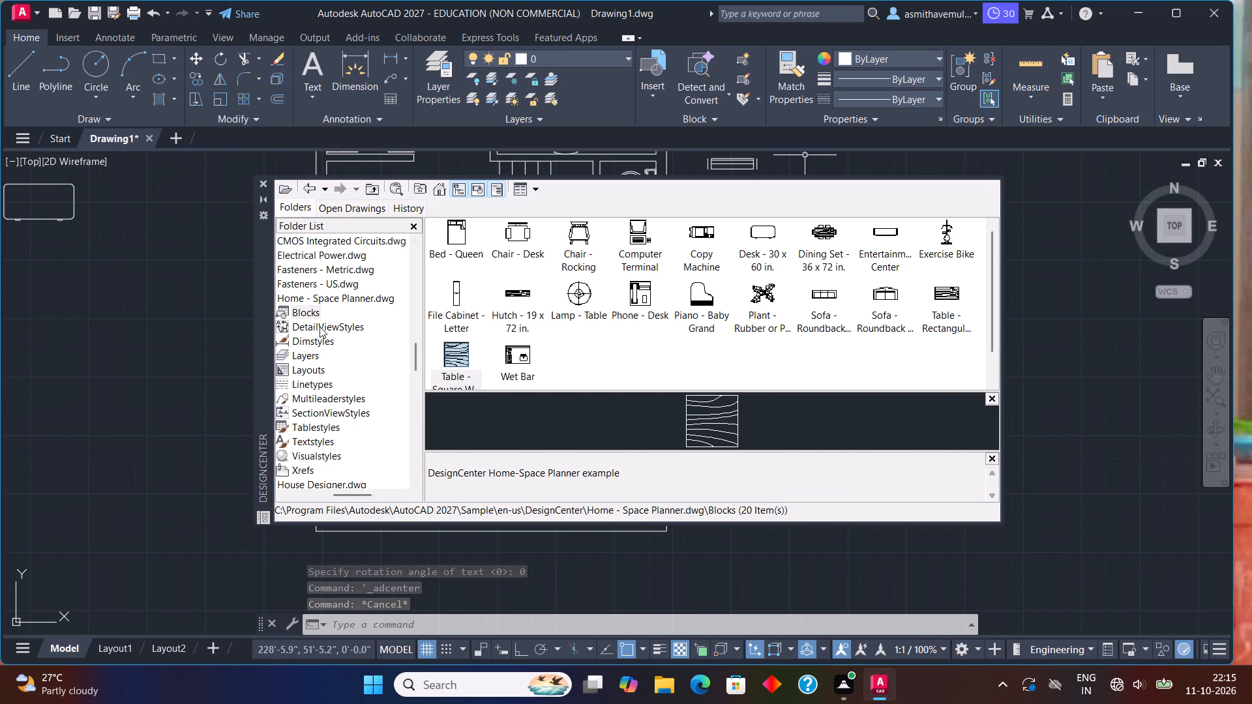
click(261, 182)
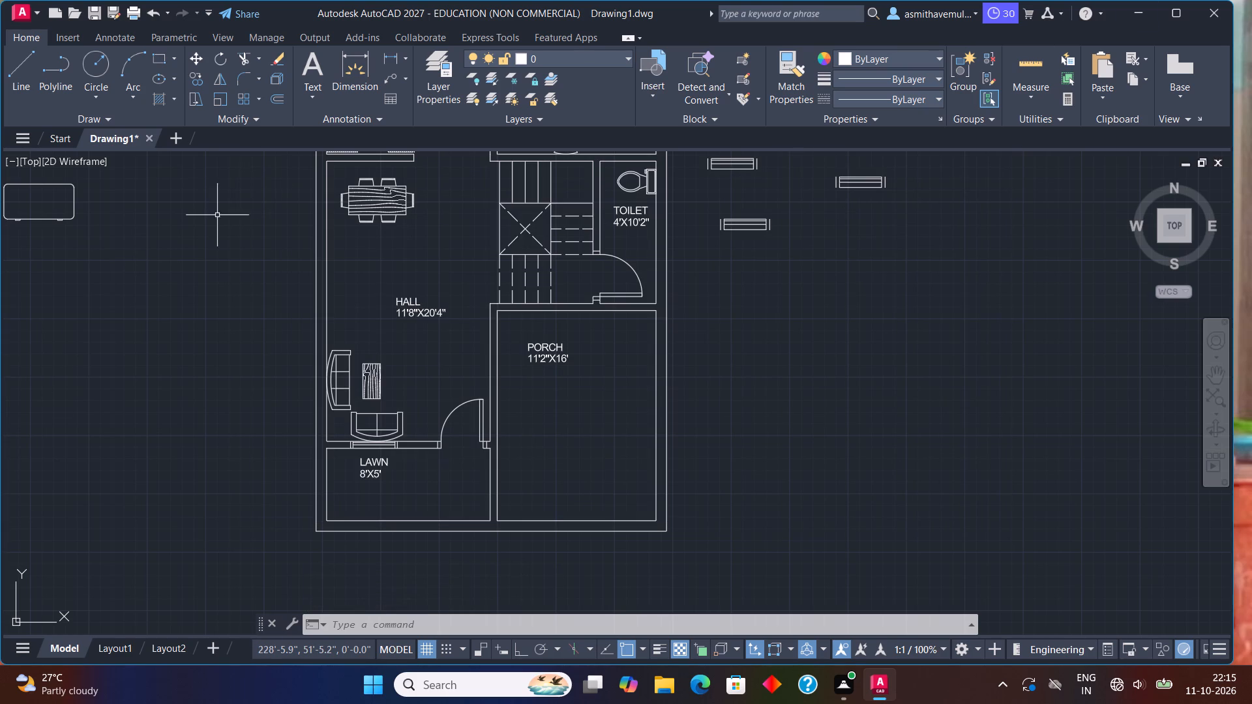
Insert the Vehicles - Imperial block from the architectural tool palette in the empty space beside the floor plan.
key(ctrl+3)
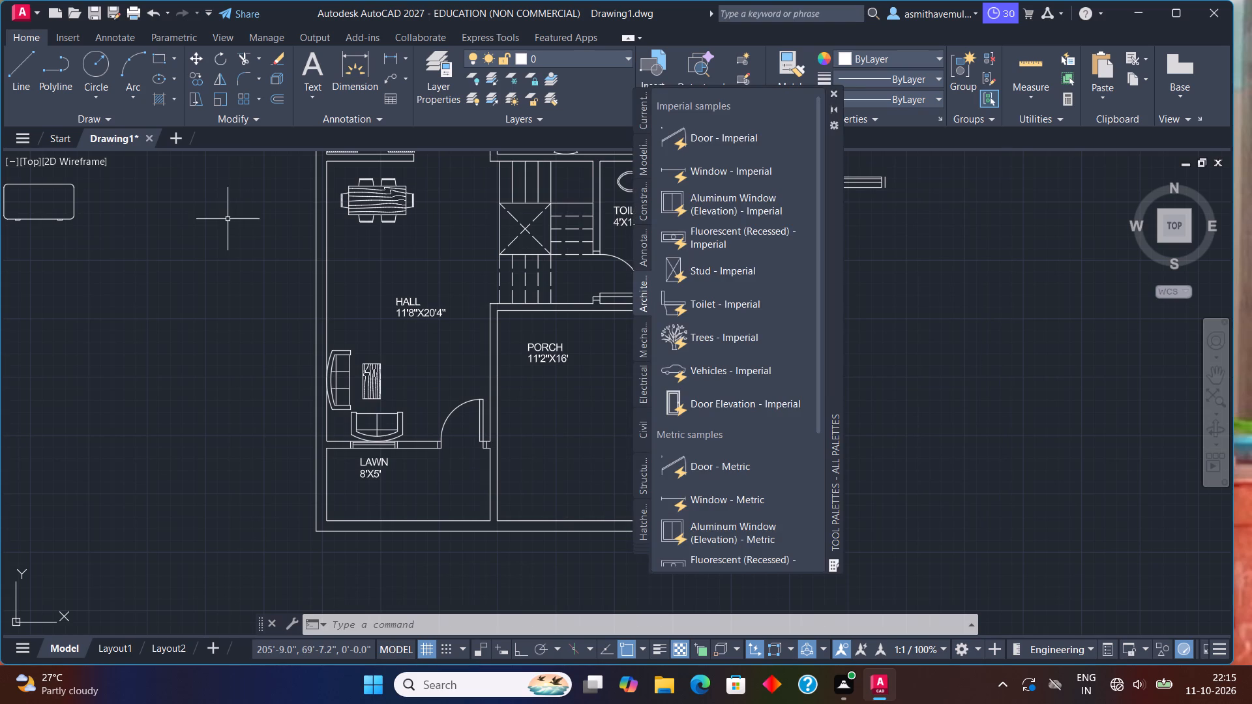
drag(694, 368, 695, 367)
drag(695, 367, 957, 390)
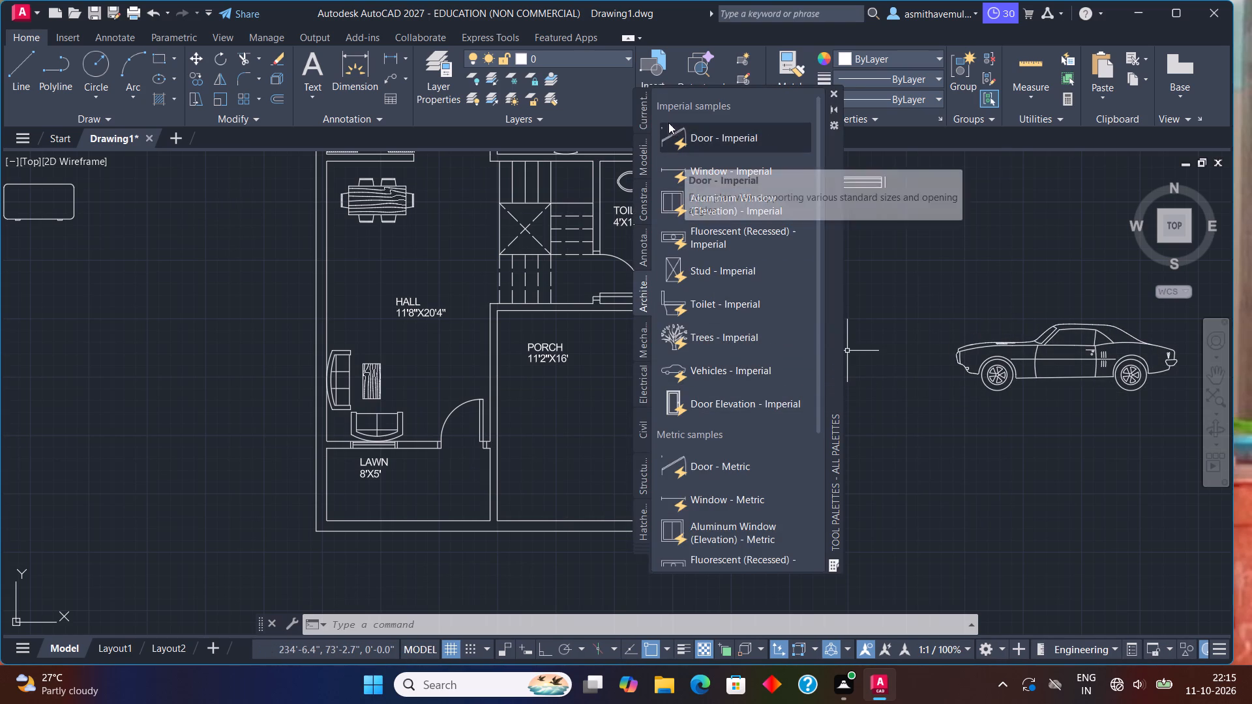
click(840, 94)
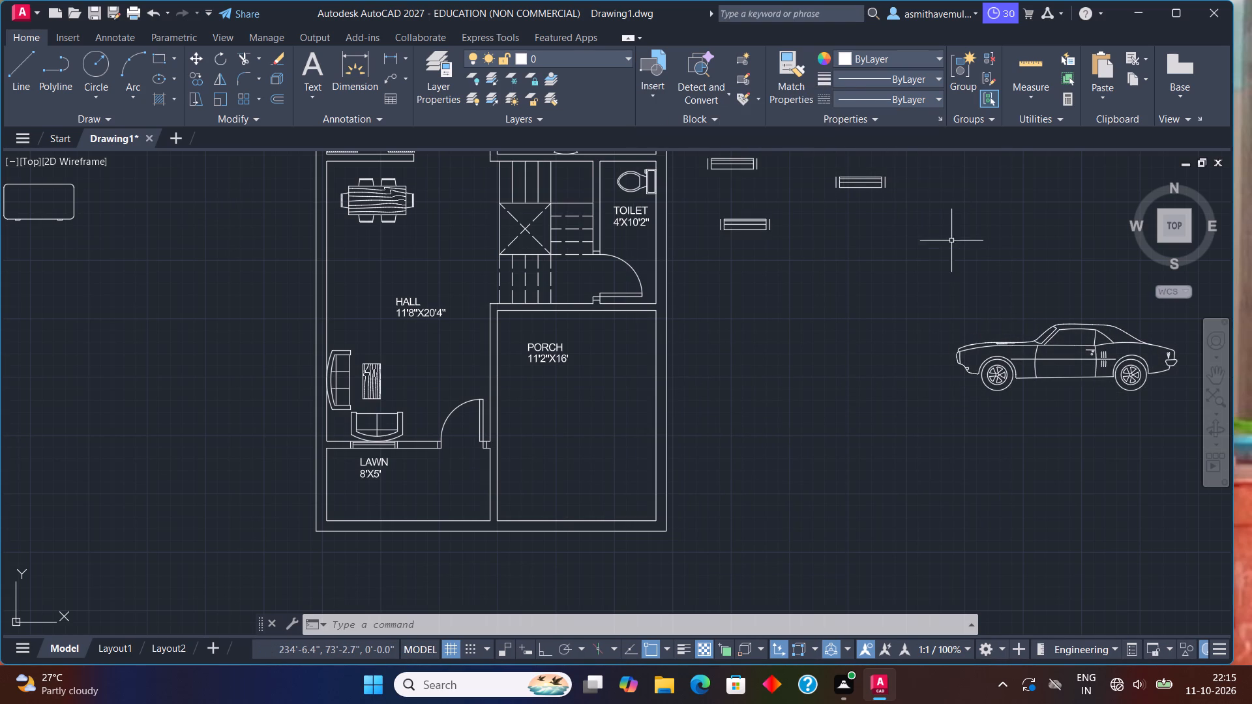
Switch the inserted vehicle block's view to Sports Car (Top).
middle_drag(949, 259, 859, 313)
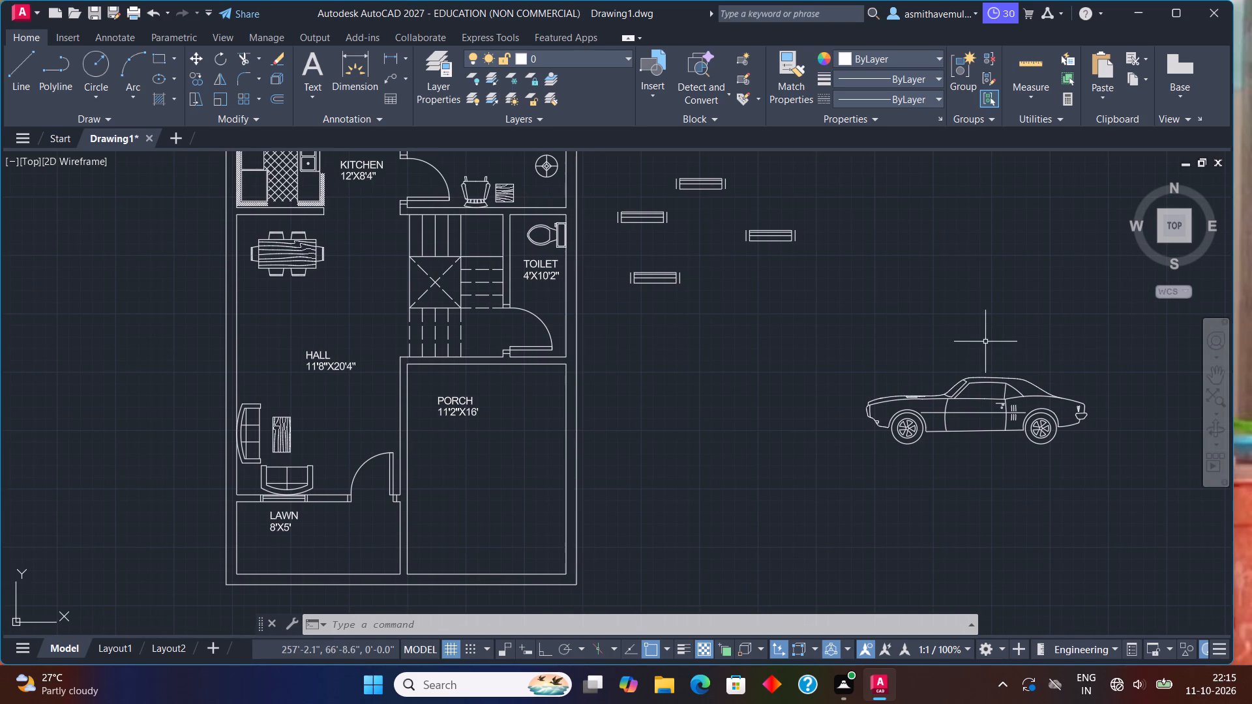
drag(987, 348, 993, 482)
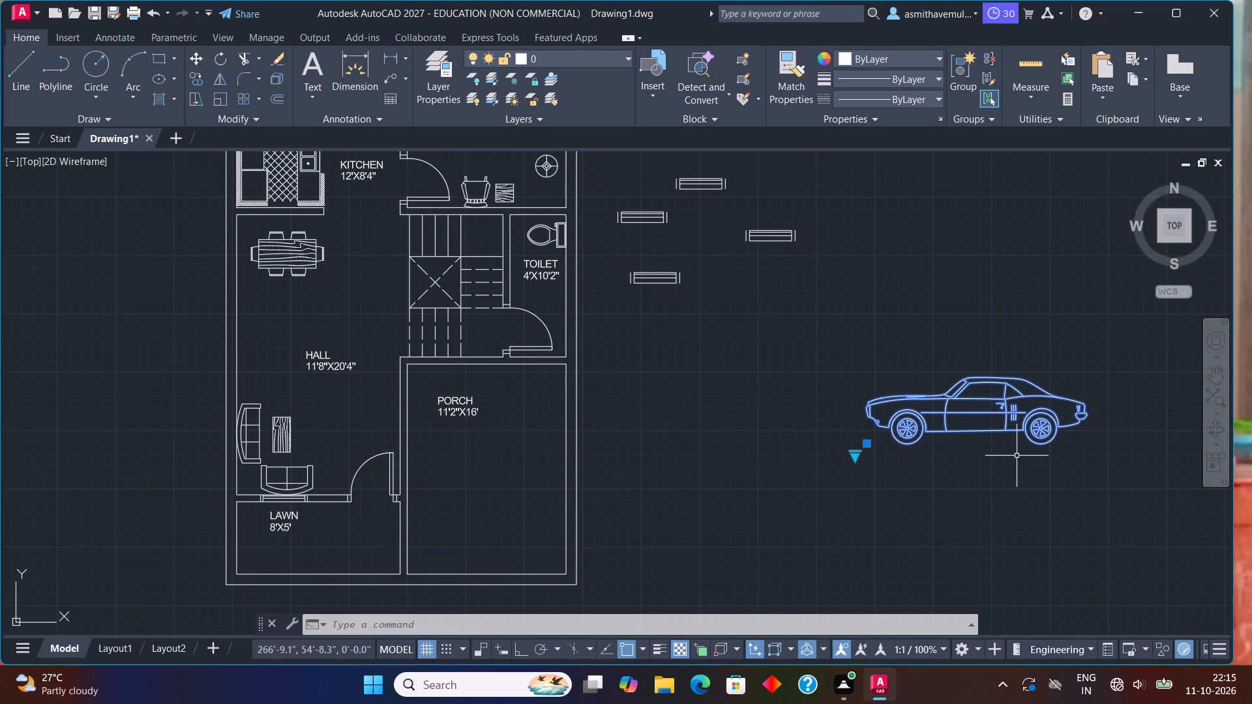
click(858, 460)
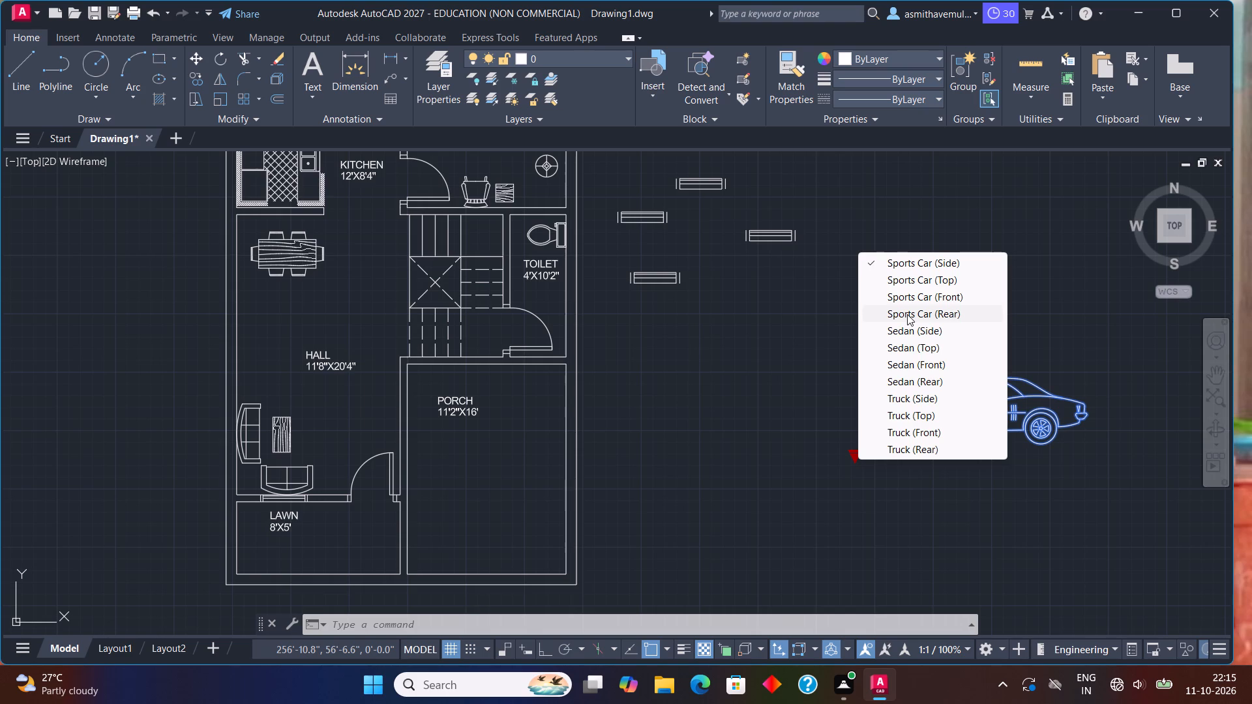
click(934, 281)
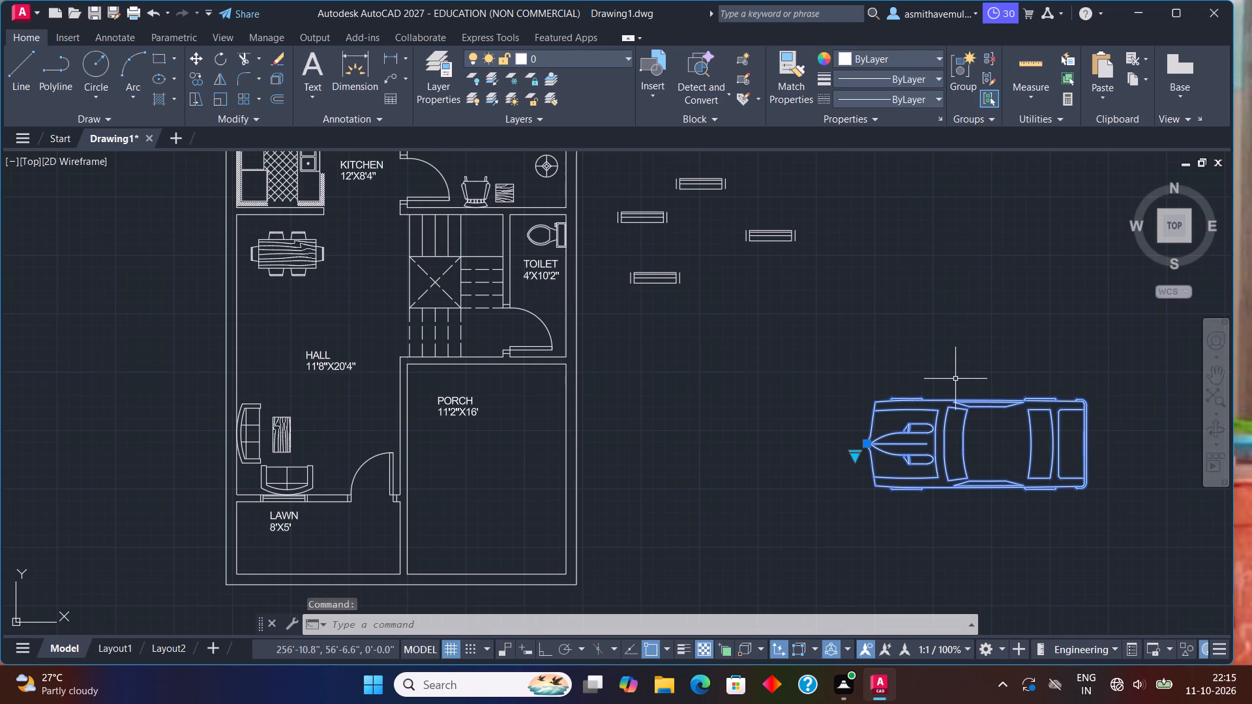
Rotate the sports car block 90° clockwise with Ortho on, so its front points toward the top of the plan.
drag(955, 379, 982, 530)
text(RO)
key(Return)
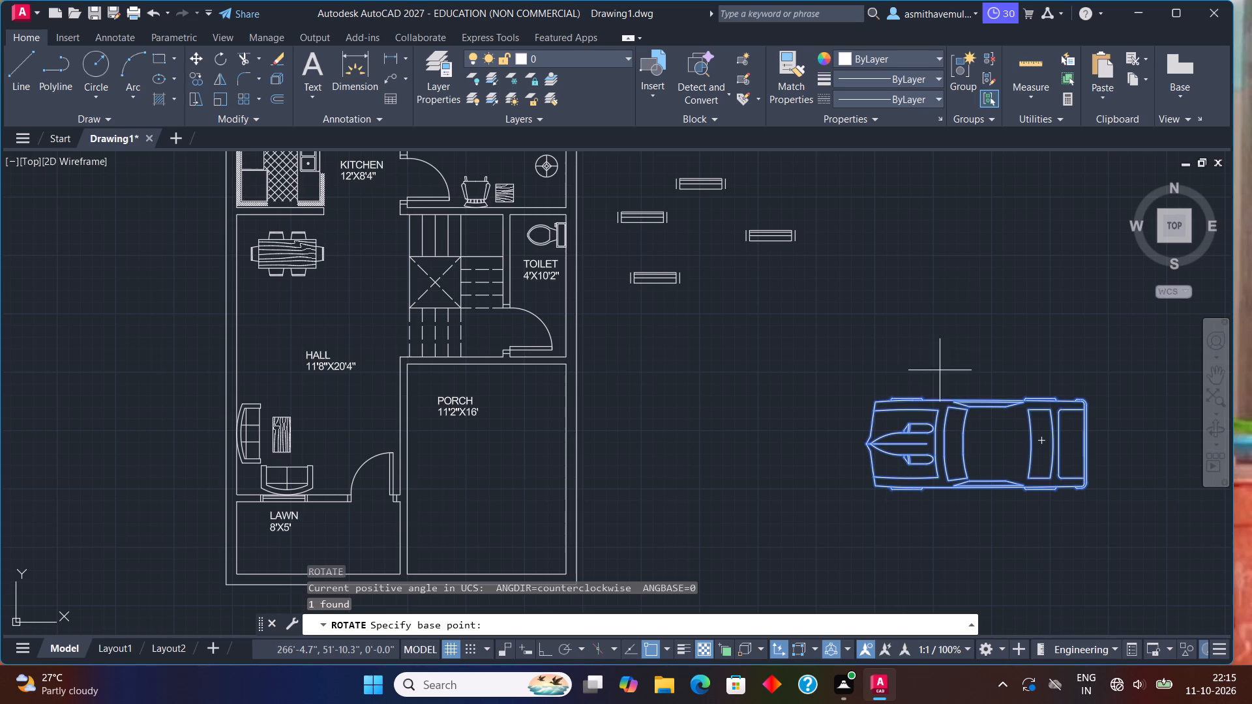
click(876, 400)
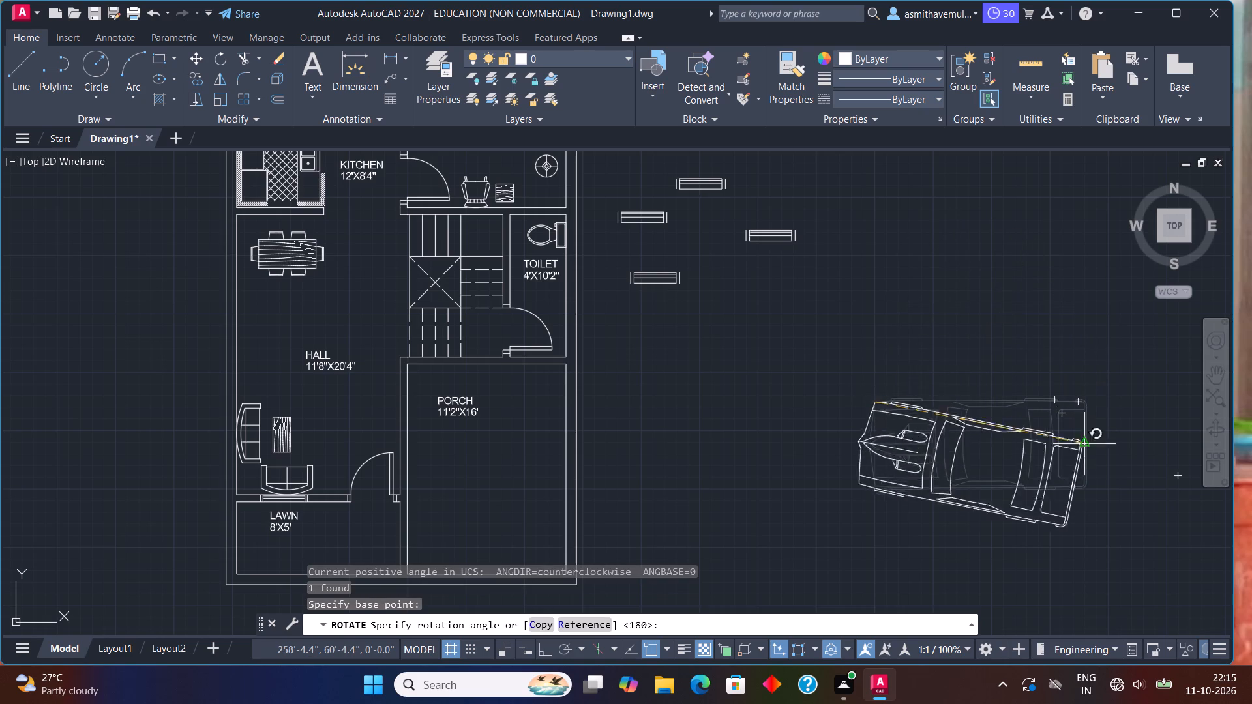
key(F8)
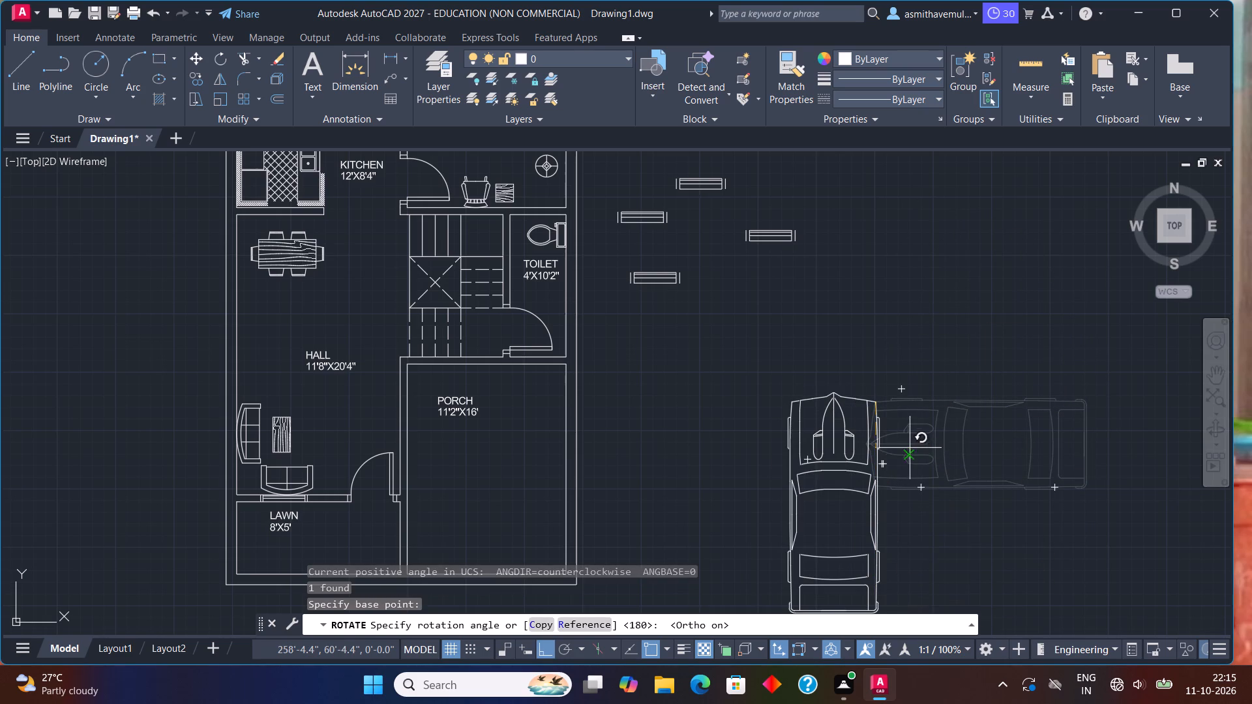
click(851, 463)
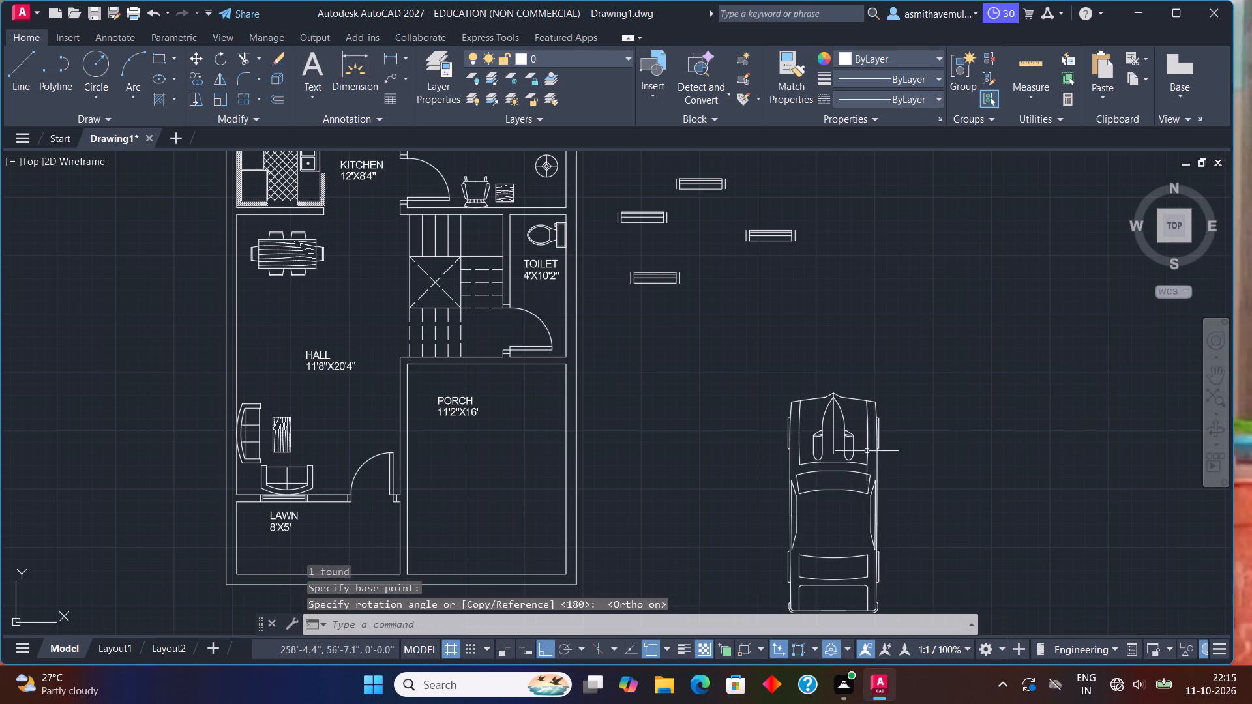
Scale the rotated car down freehand to about 40% of its size, using its front corner as base point.
drag(890, 454, 776, 511)
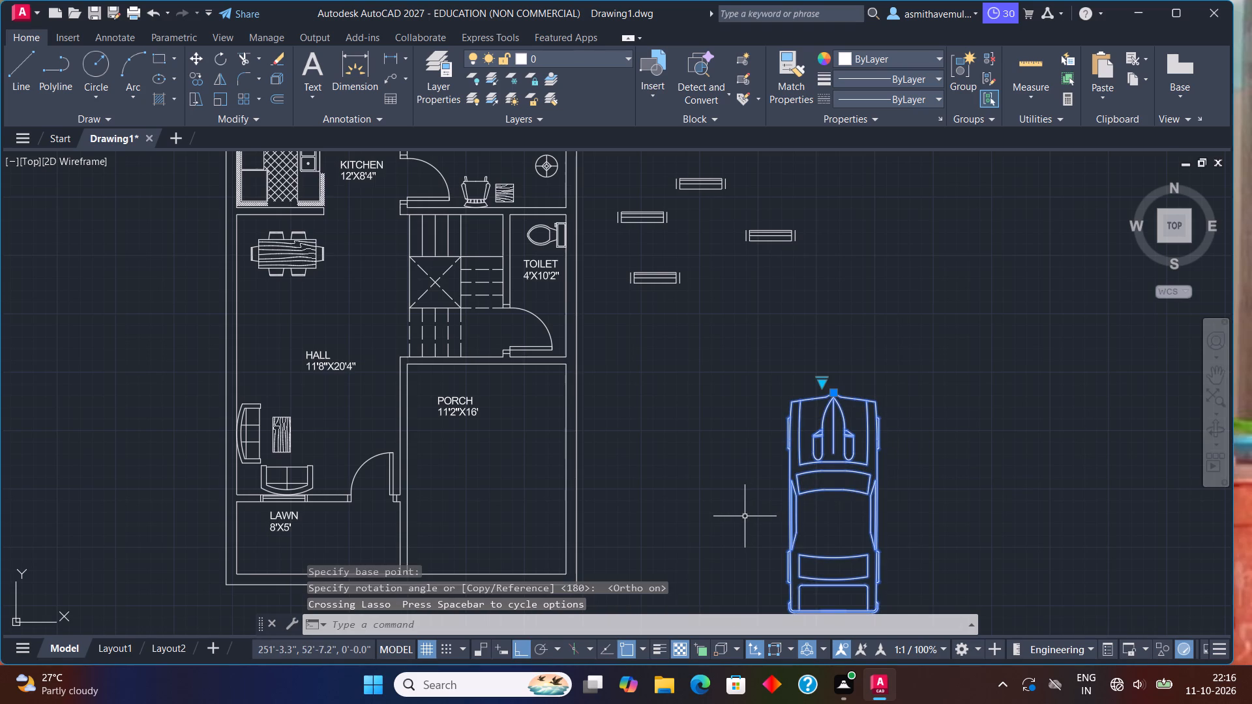
text(SCALE)
key(Return)
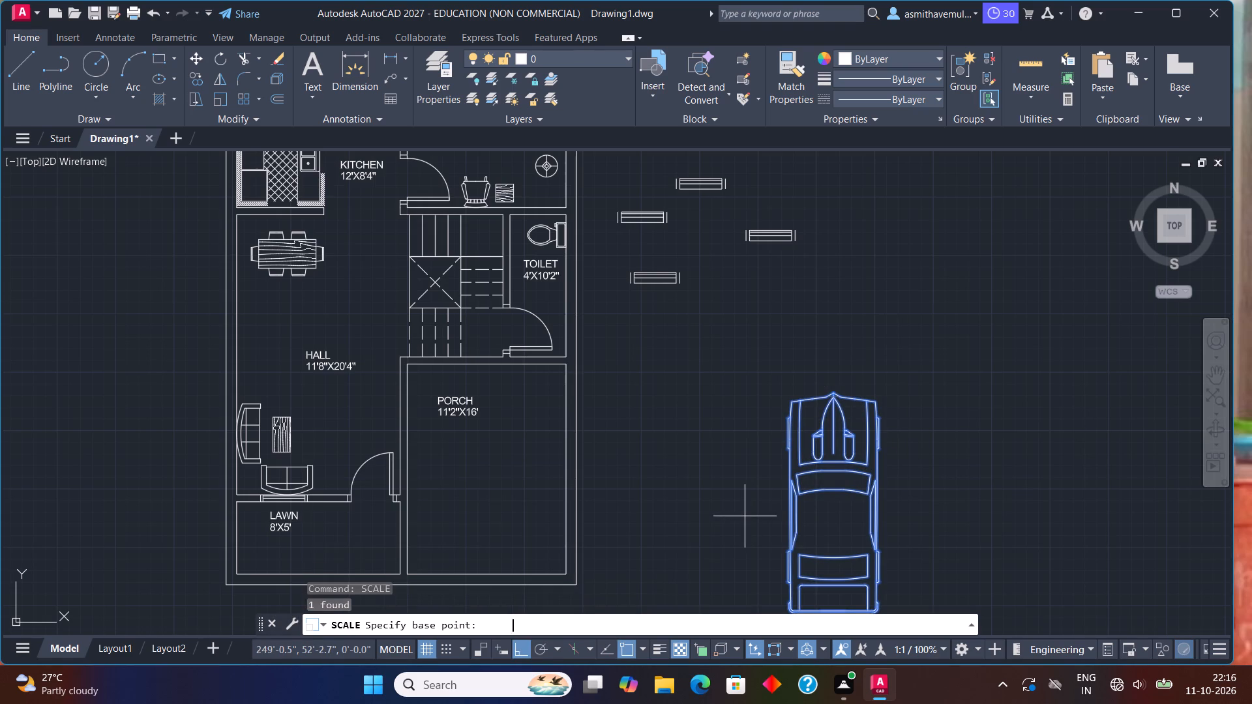
click(874, 402)
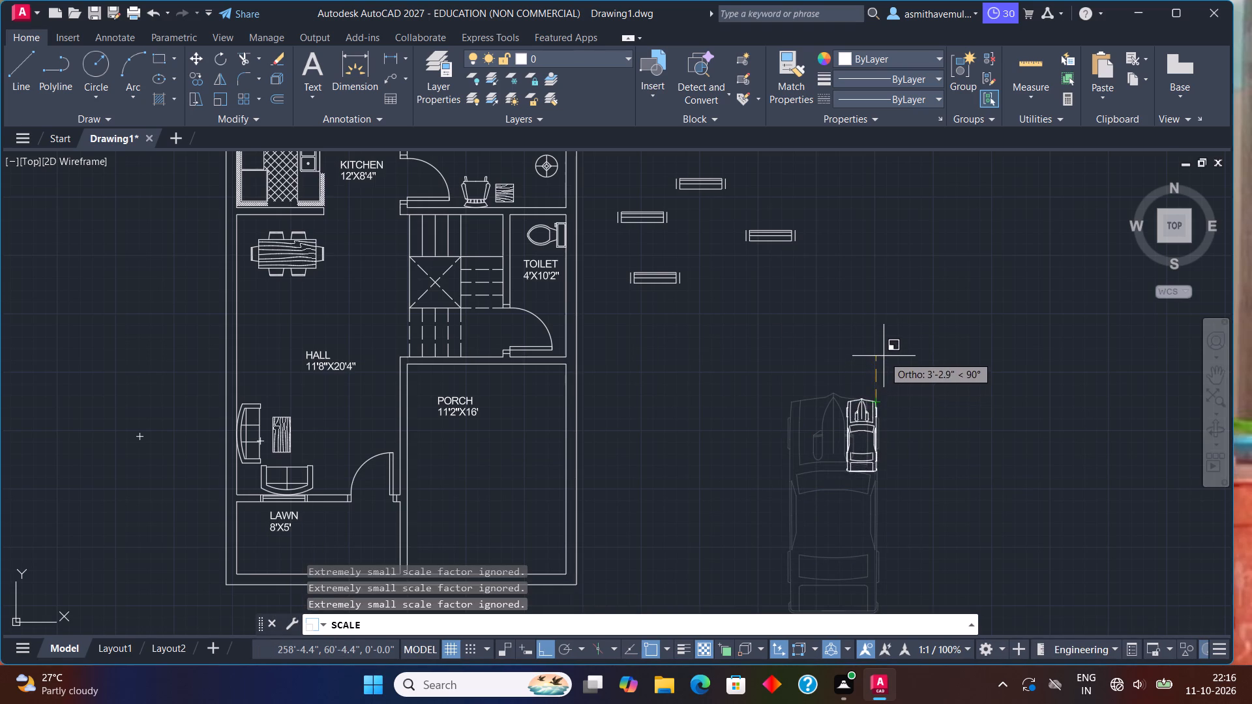
click(886, 346)
Move the reduced car, with Ortho off, into the porch beside the PORCH label.
drag(884, 486, 814, 458)
key(m)
key(Return)
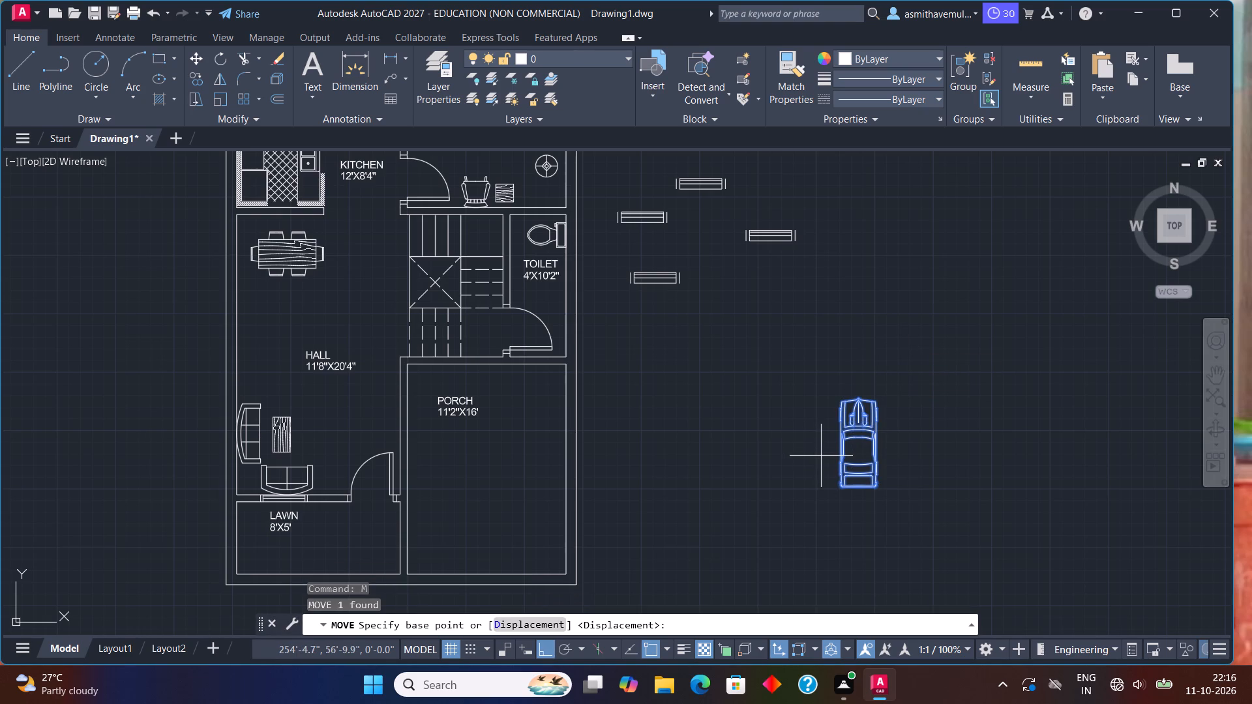
click(859, 447)
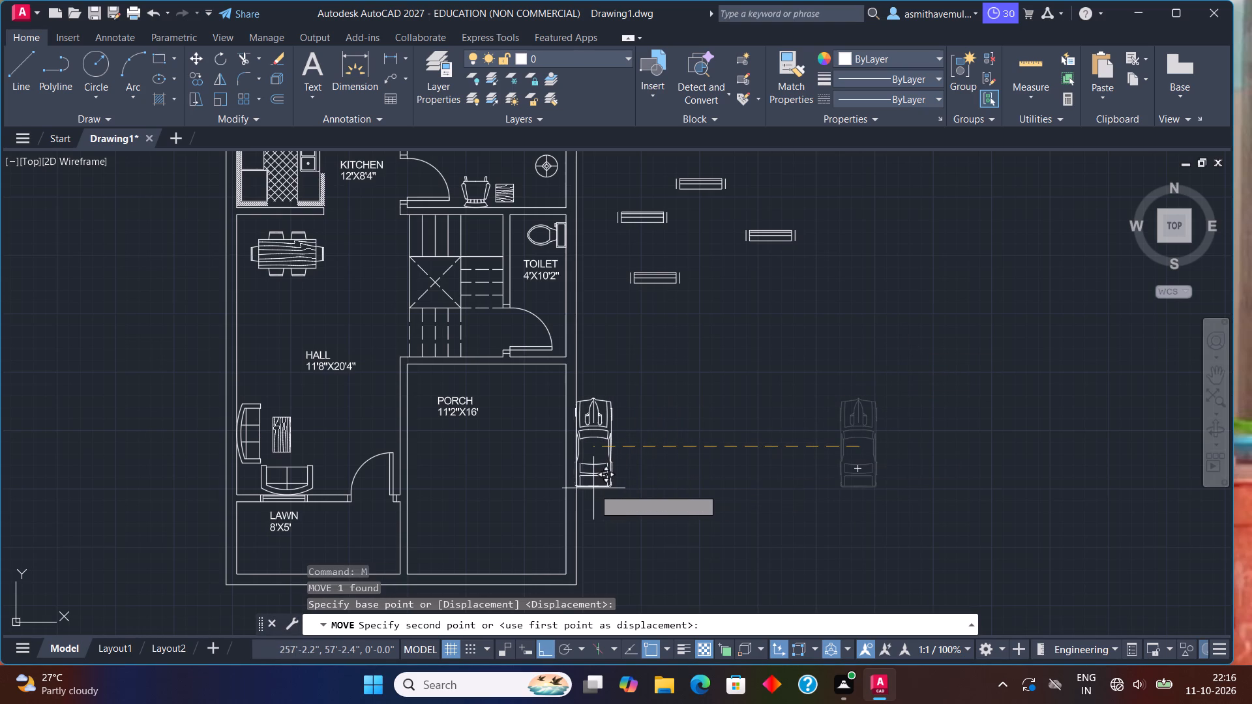
key(F8)
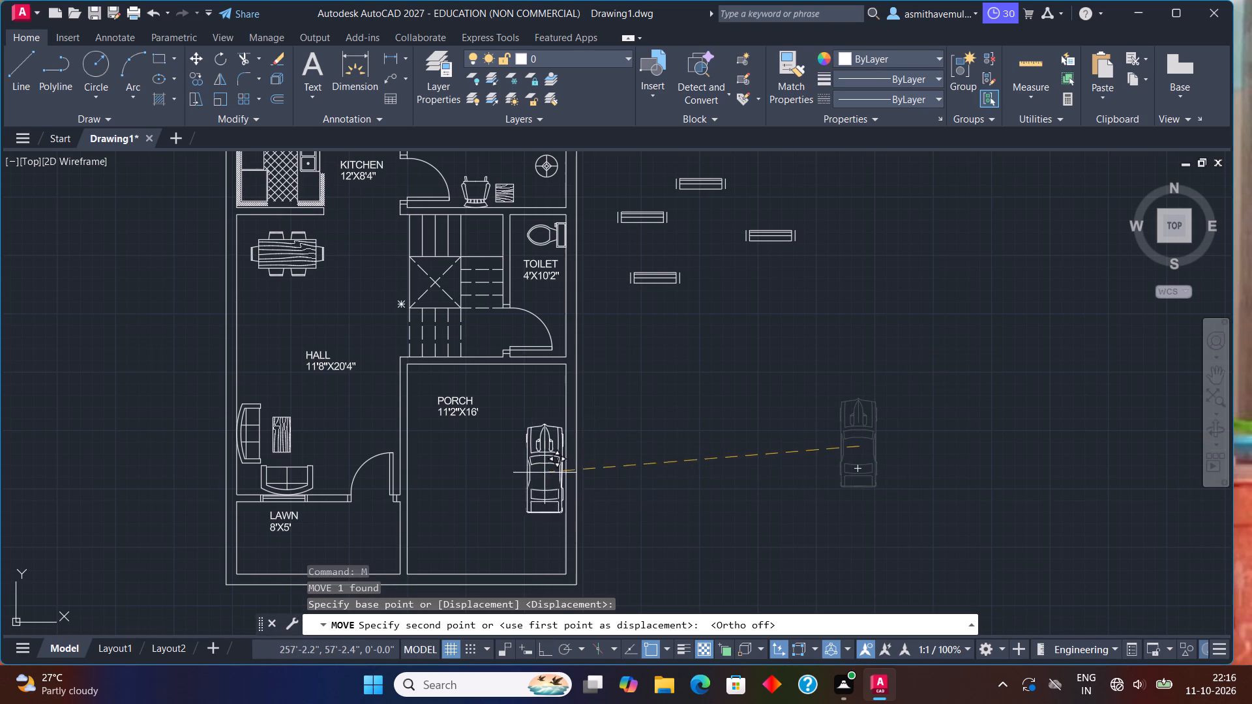
scroll(462, 474, up, 1)
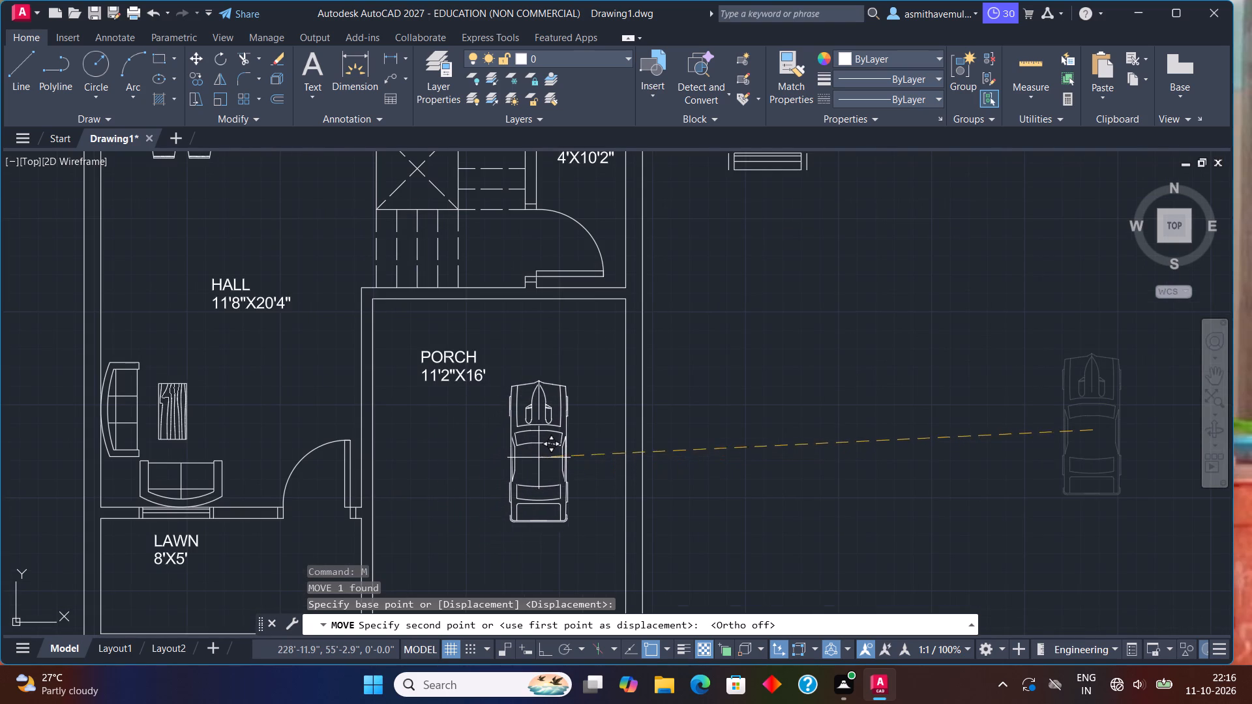
scroll(552, 436, down, 1)
middle_drag(552, 436, 558, 405)
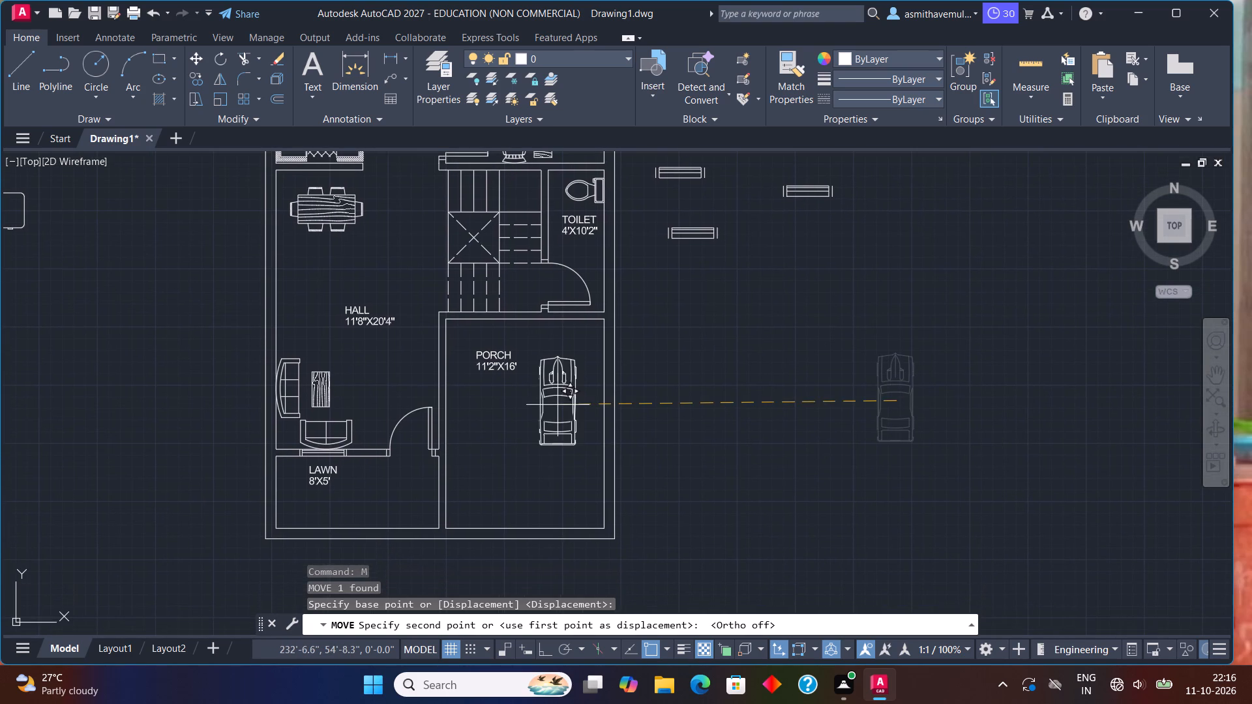
click(558, 404)
Scale the porch car up freehand to about one and a half times its size from its front corner.
drag(593, 413, 539, 421)
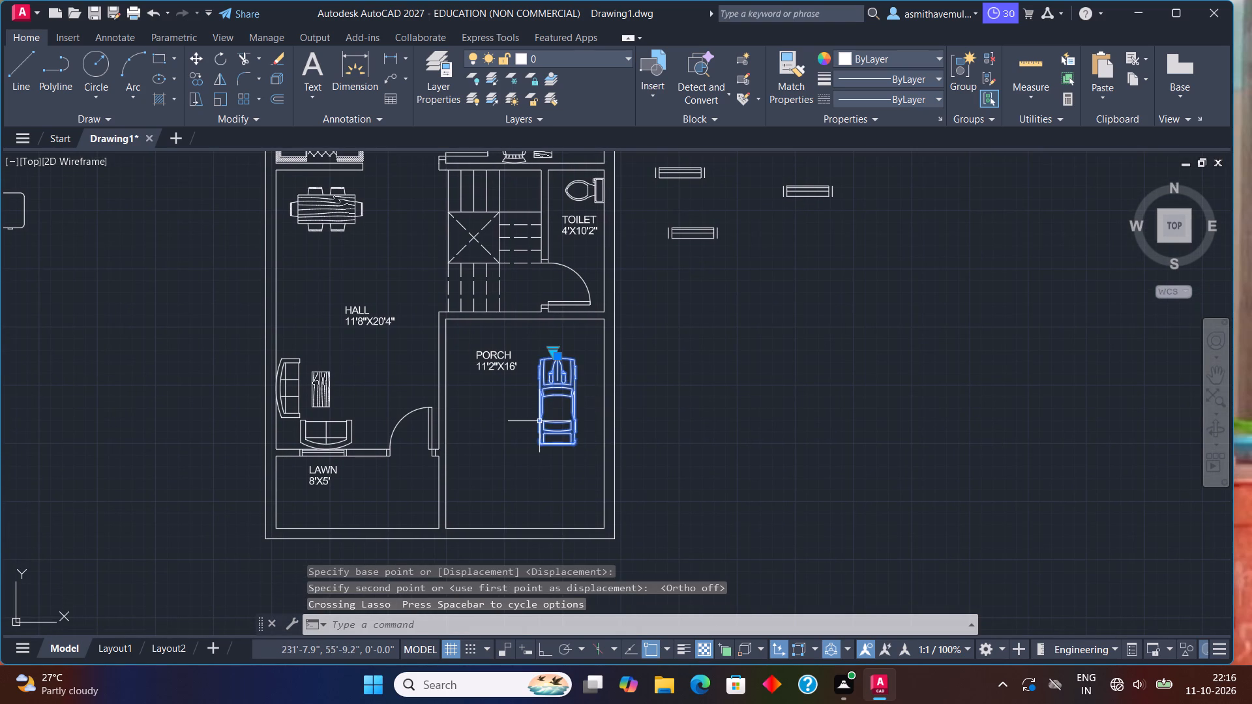
text(SCA)
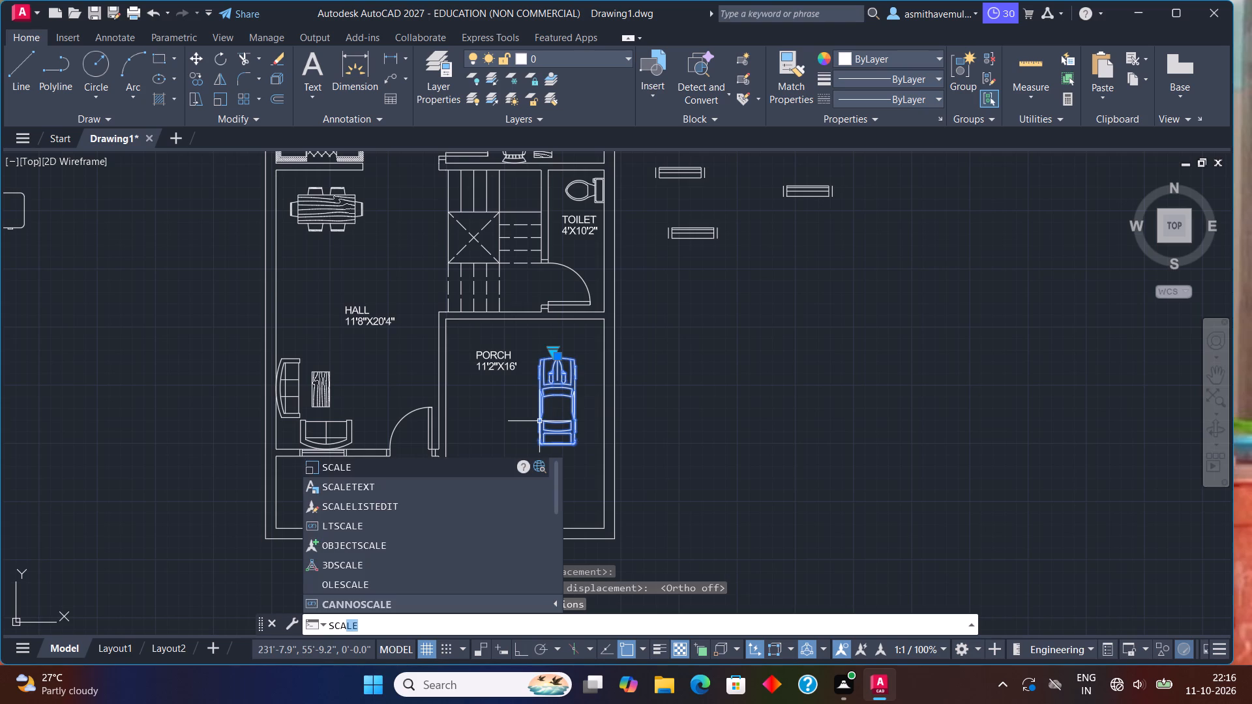
text(LE)
key(Return)
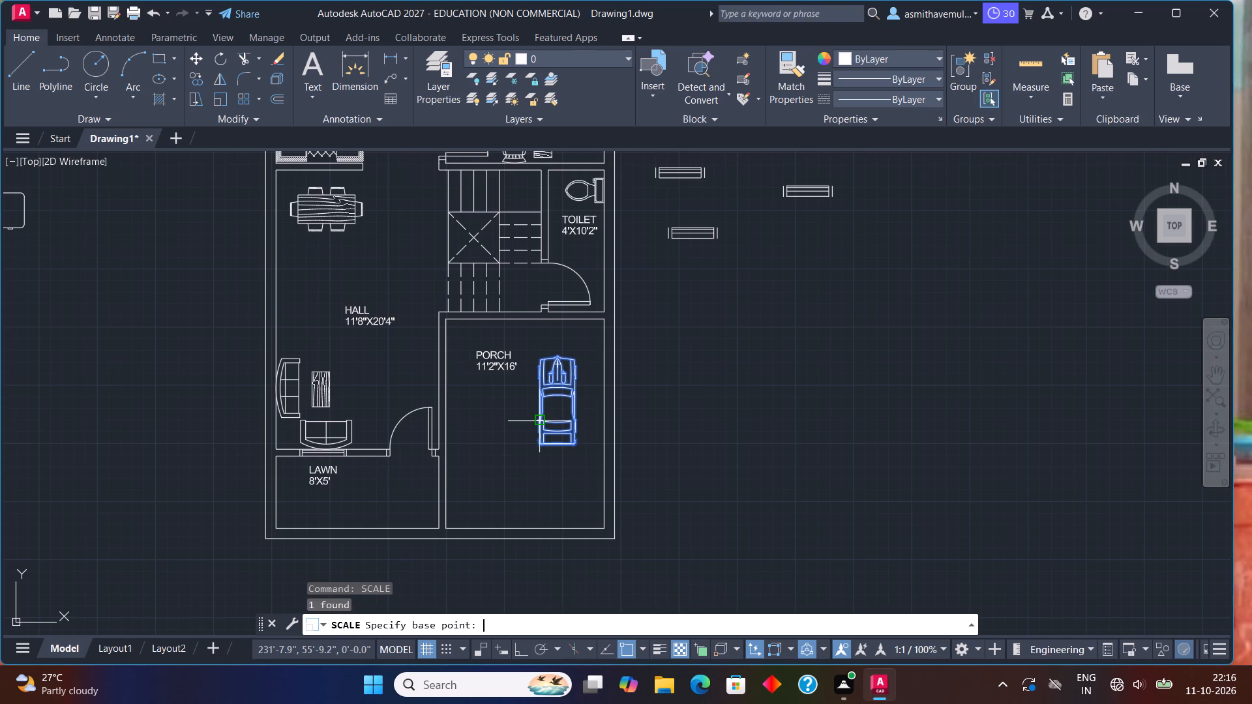
click(570, 360)
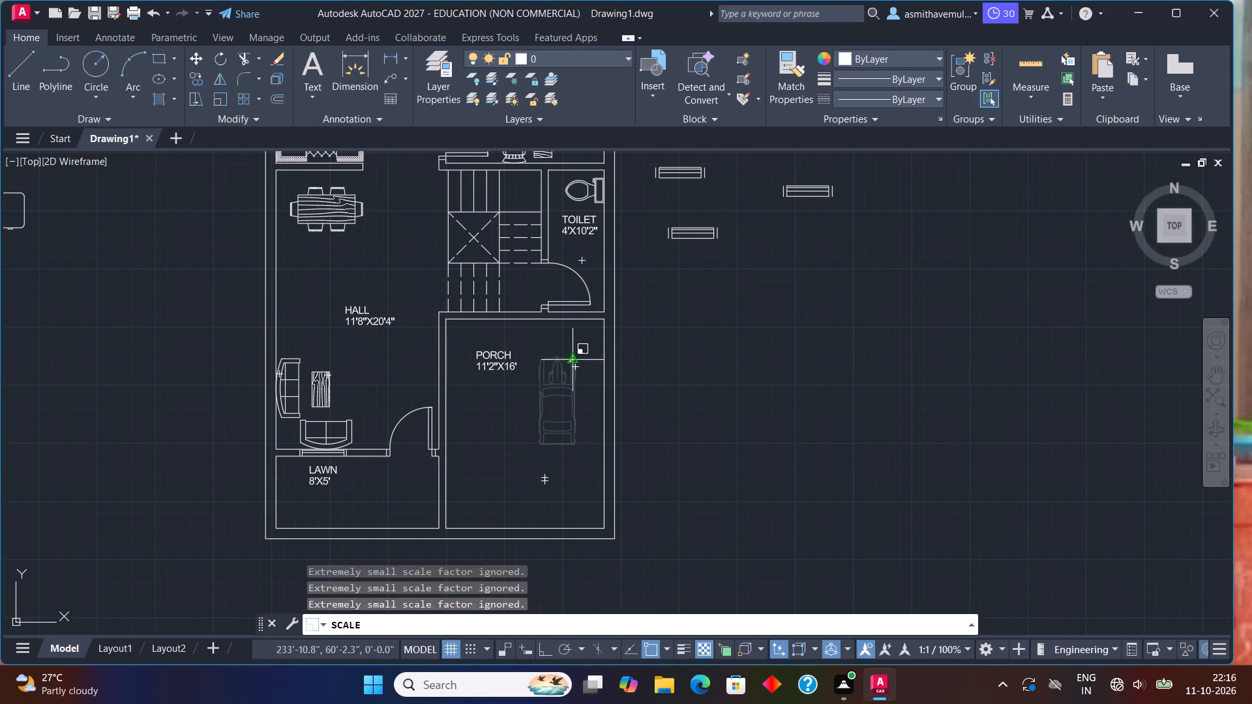
click(614, 285)
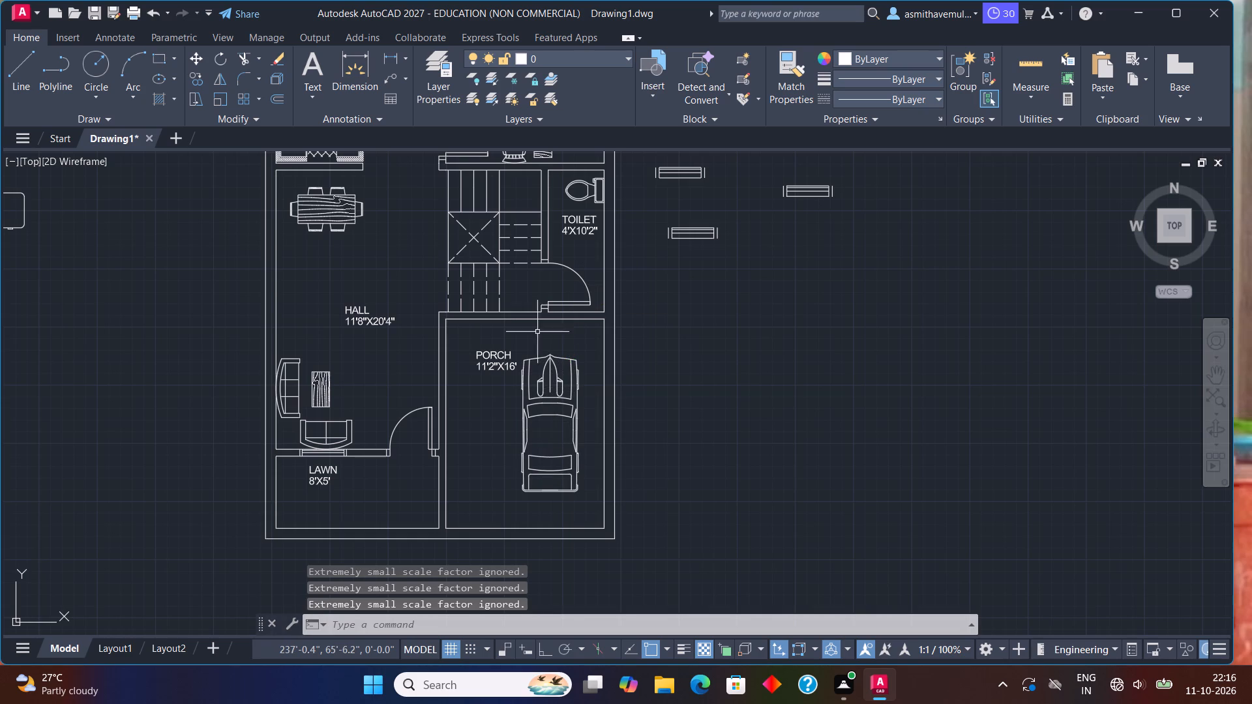
Move both lines of the PORCH label slightly toward the hall-side wall, clear of the enlarged car.
click(508, 355)
click(506, 362)
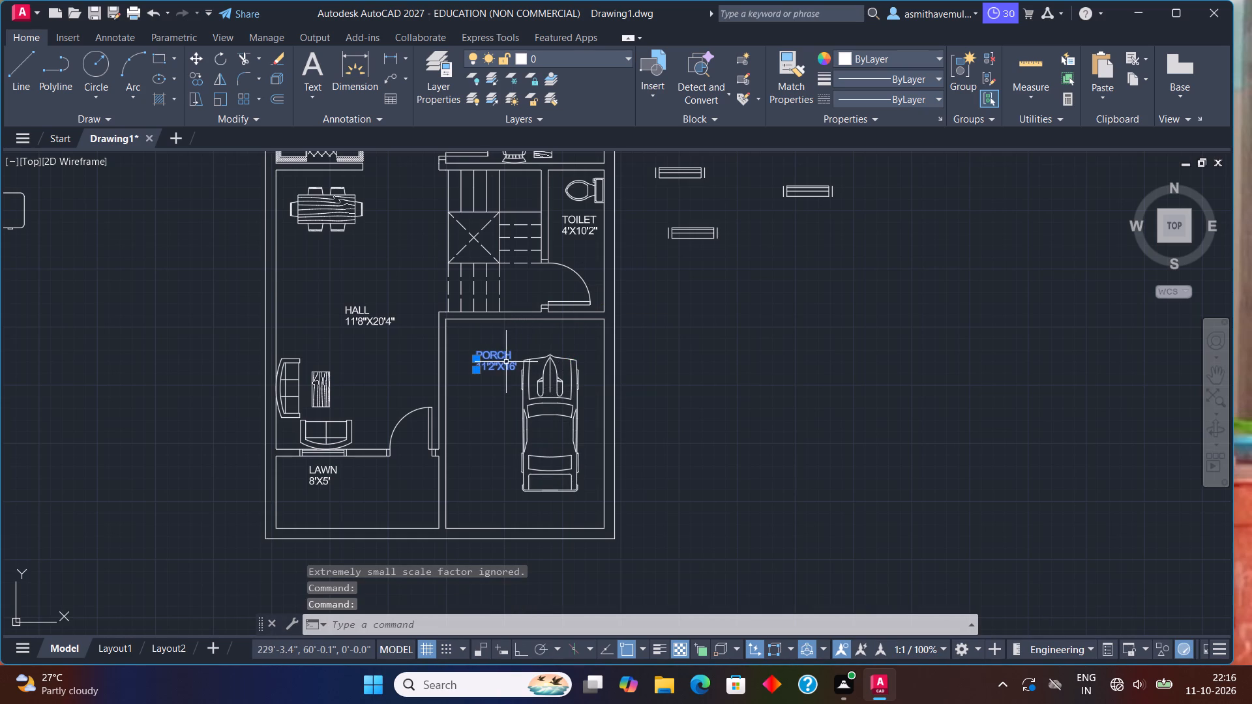
key(m)
key(Return)
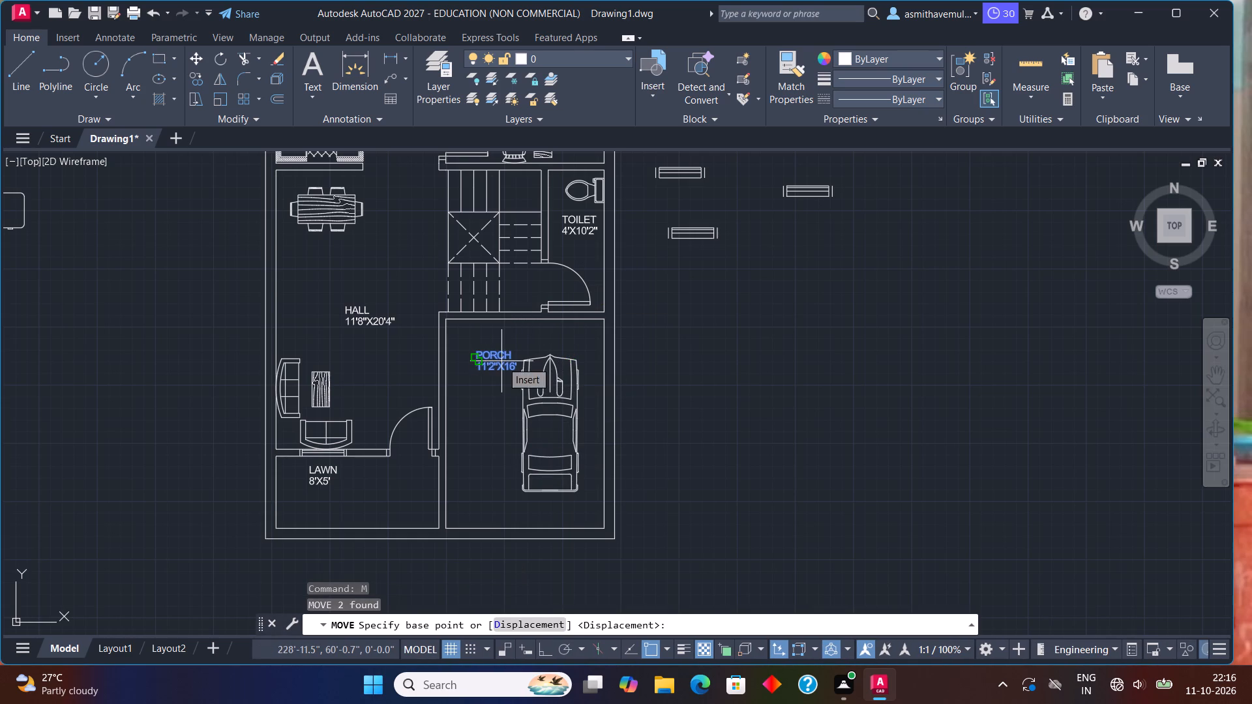
click(504, 360)
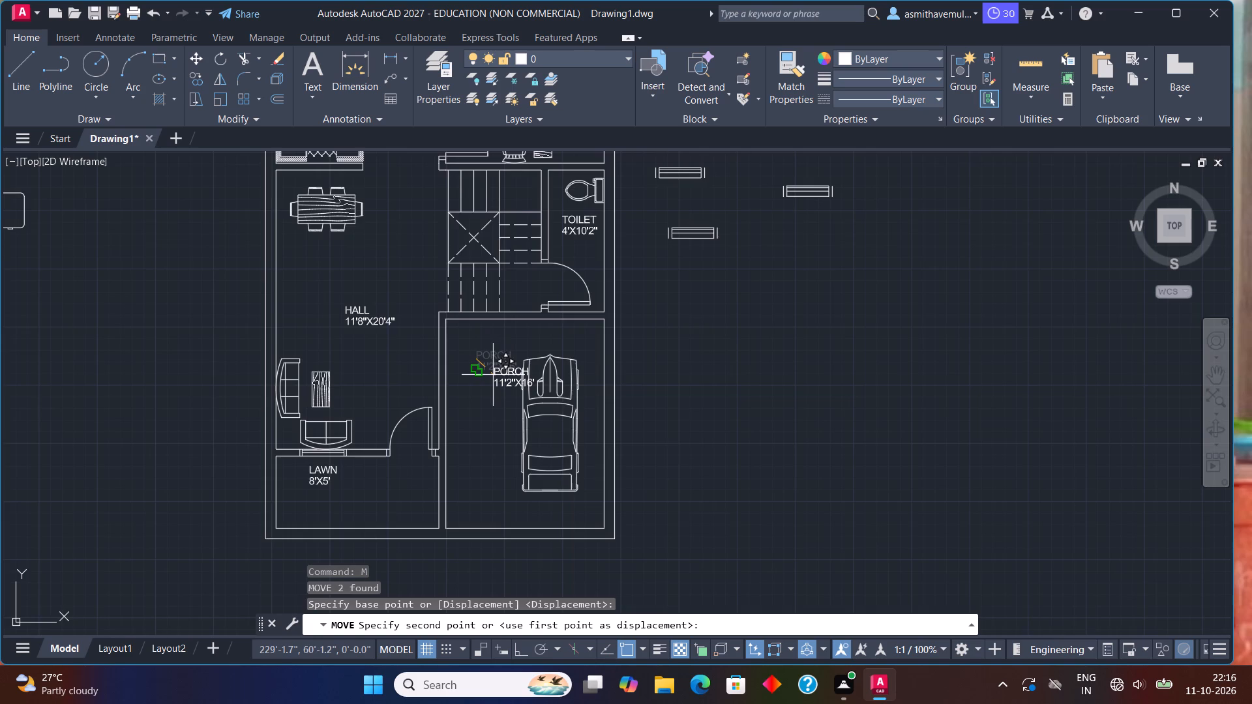
scroll(493, 375, up, 1)
click(452, 375)
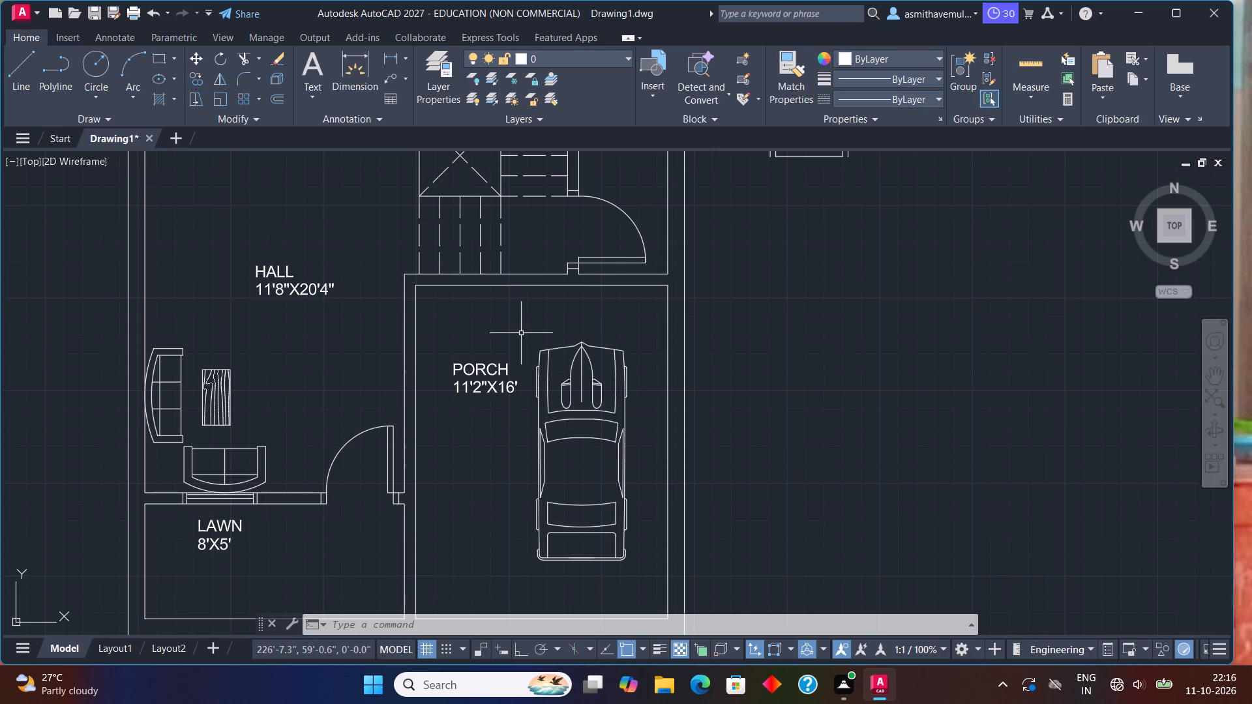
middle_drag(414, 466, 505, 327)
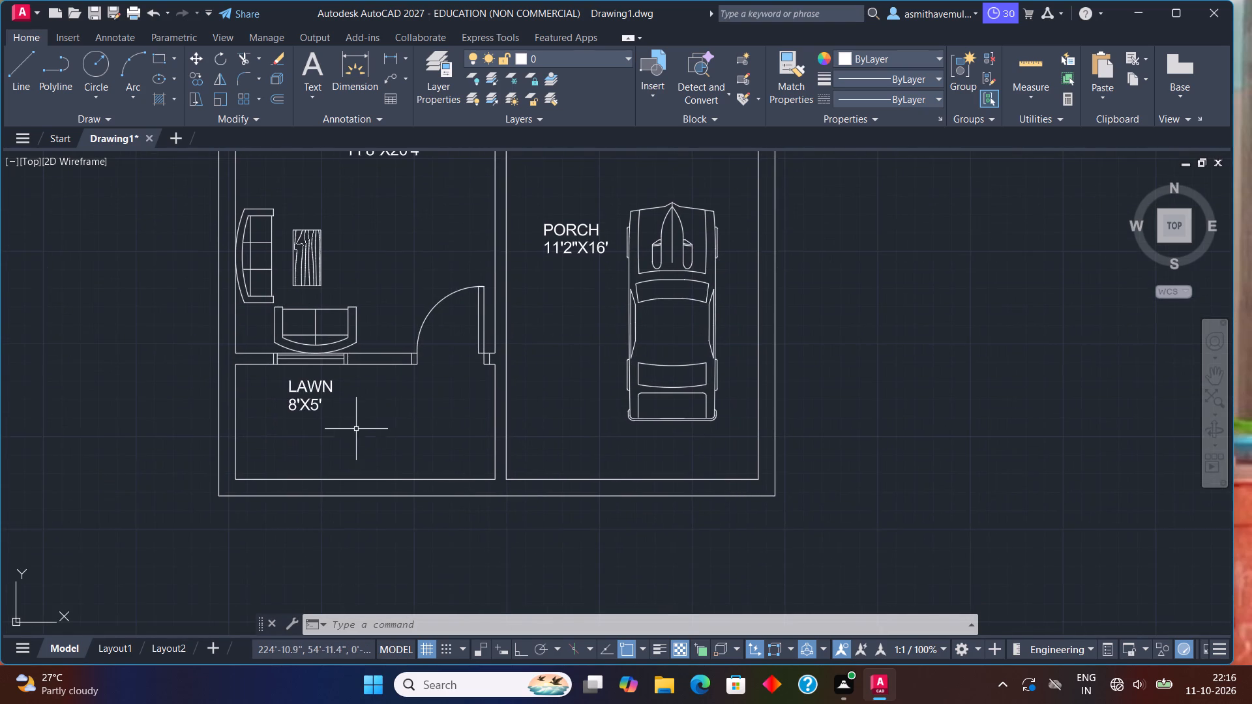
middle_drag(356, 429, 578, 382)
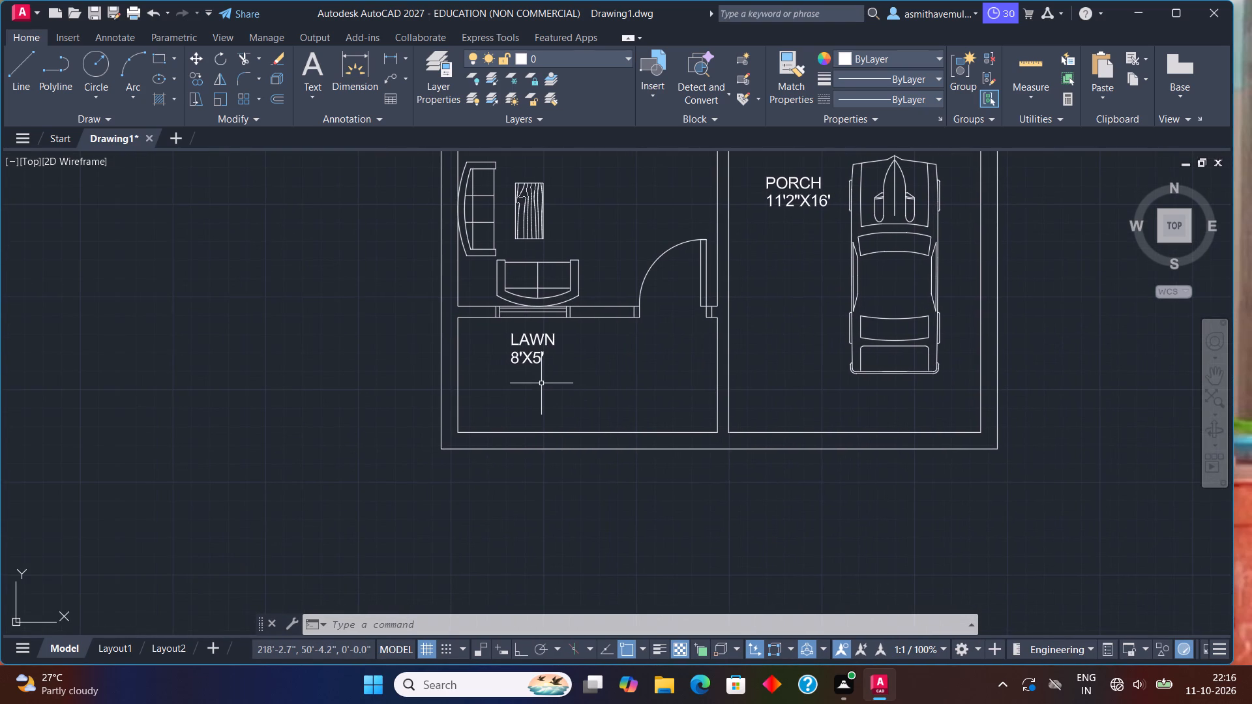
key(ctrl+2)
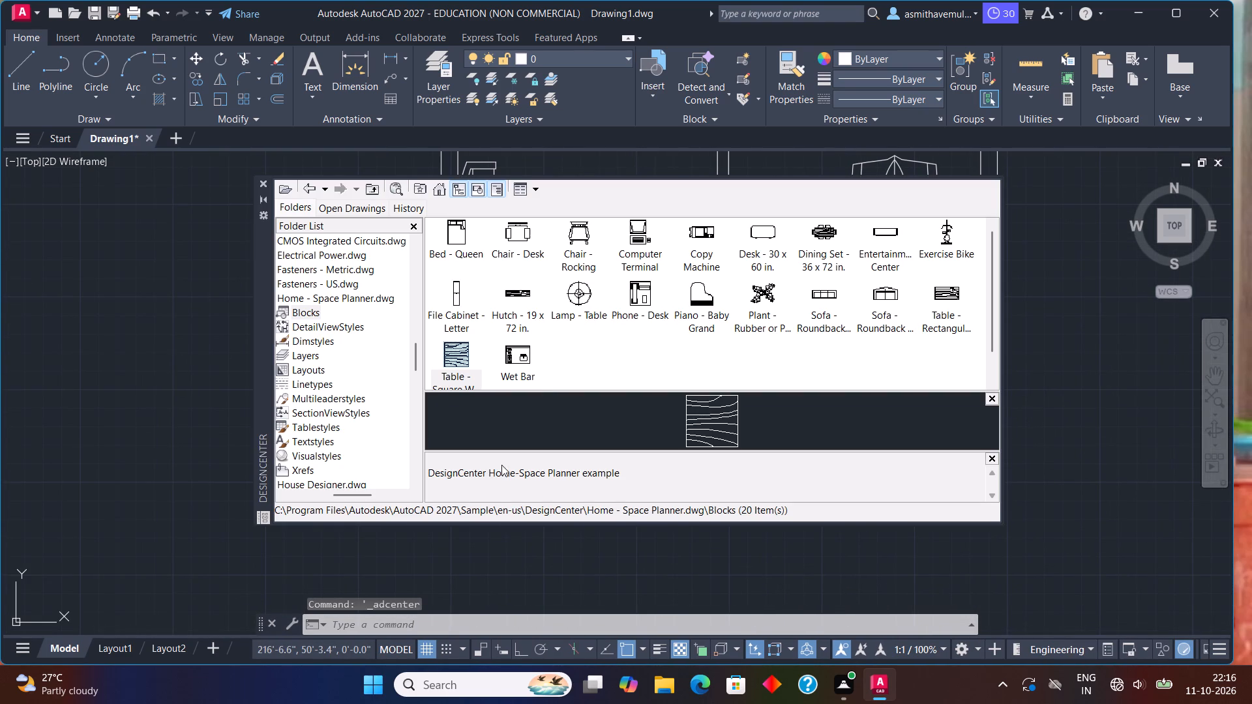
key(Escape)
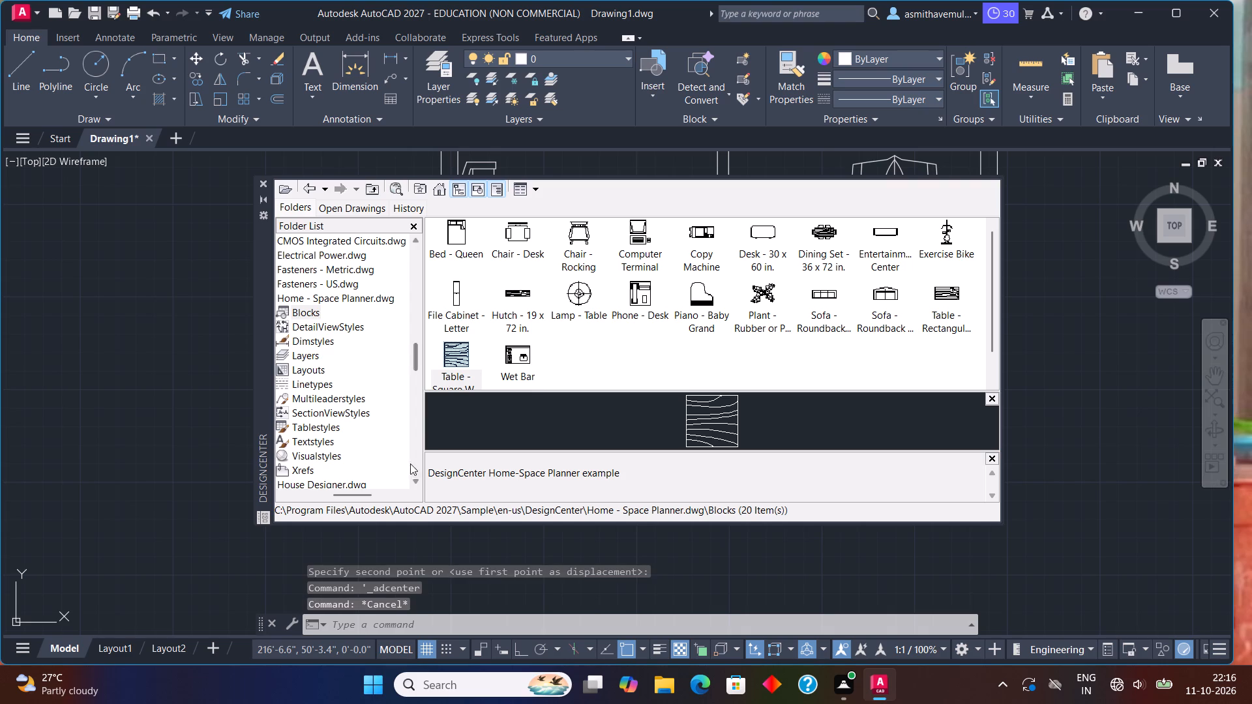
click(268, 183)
Insert the Trees - Imperial block from the architectural tool palette in the empty space outside the lawn, and close the palette.
key(ctrl+3)
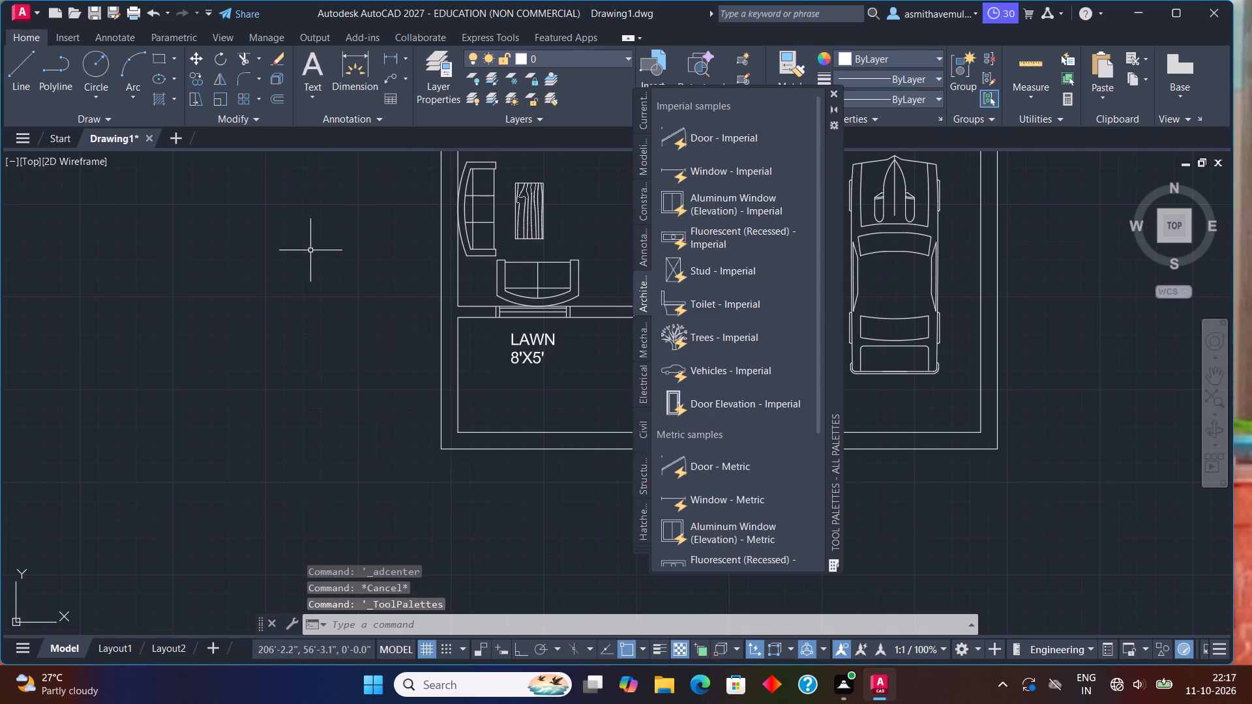
drag(670, 330, 402, 362)
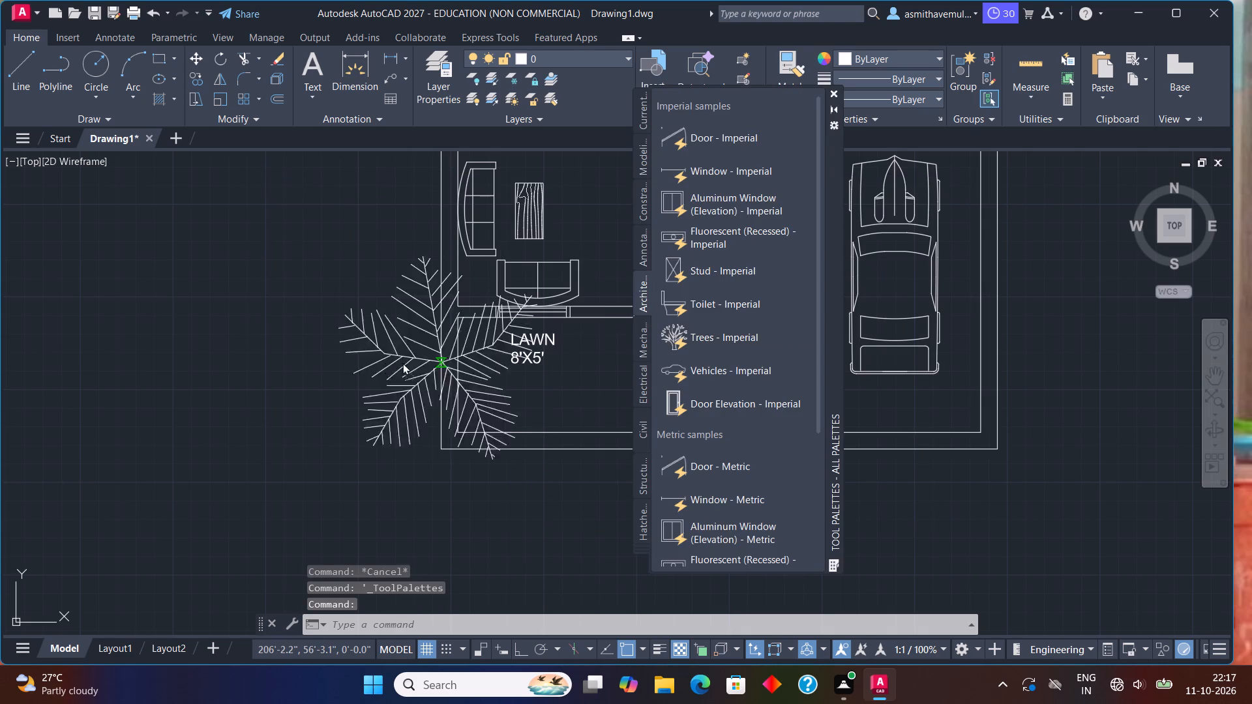
drag(402, 362, 290, 362)
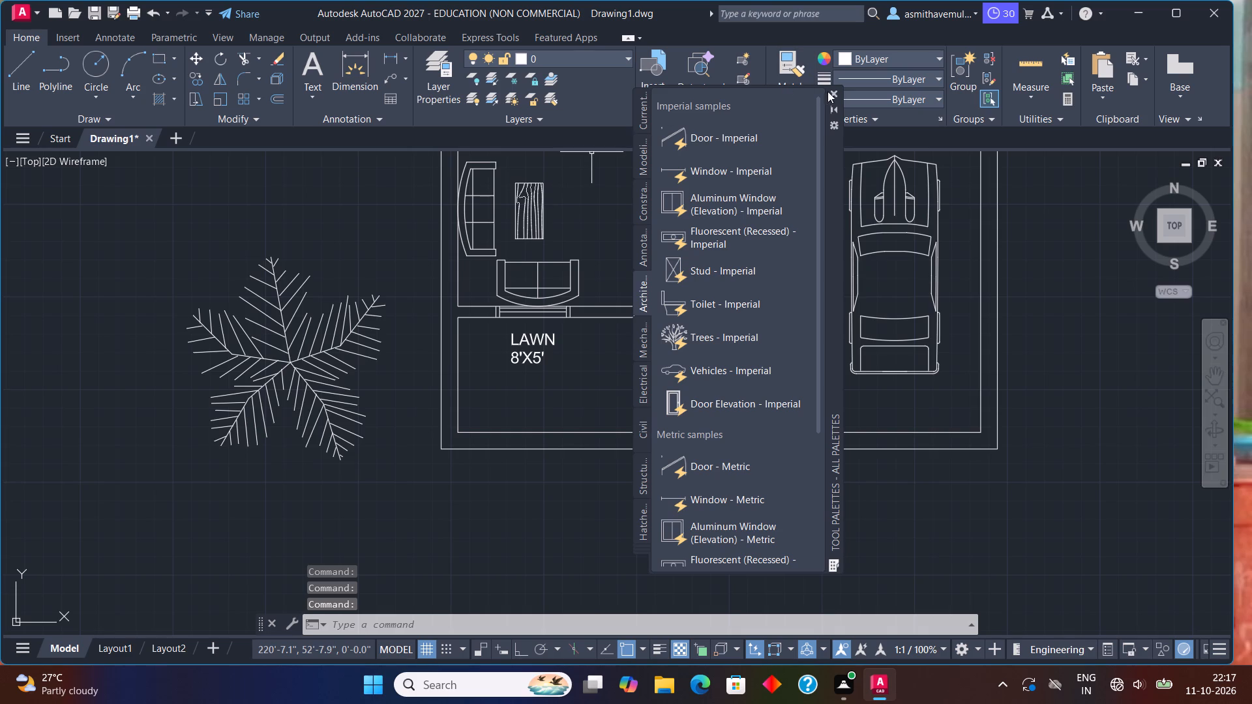
click(832, 93)
Scale the inserted tree down freehand to about a quarter of its size, from its lower branch tip.
drag(285, 282, 273, 427)
text(SCALE)
key(Return)
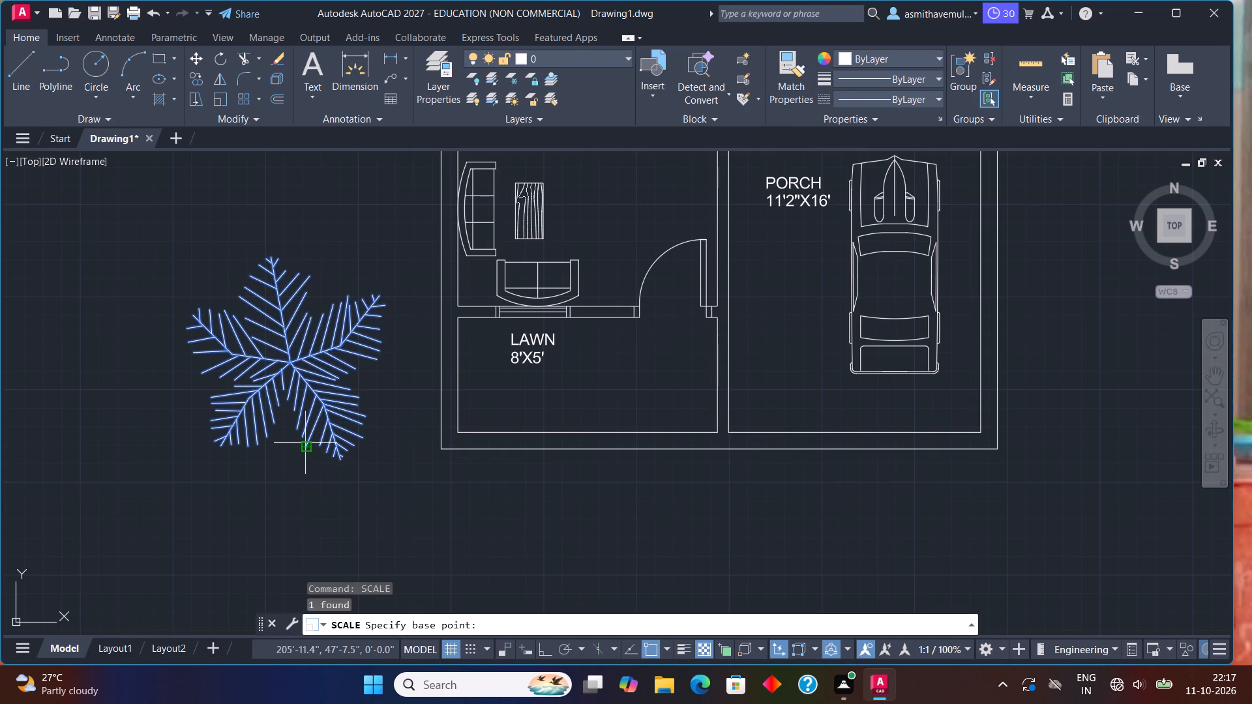
click(350, 459)
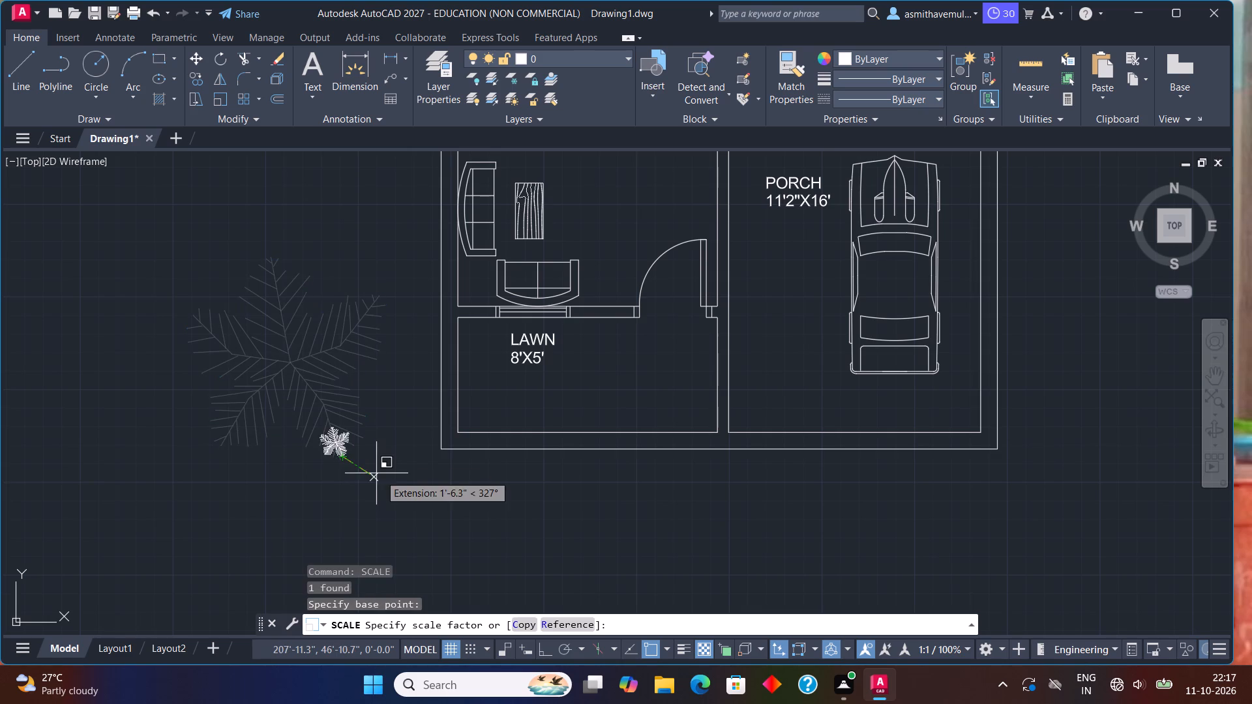
click(394, 483)
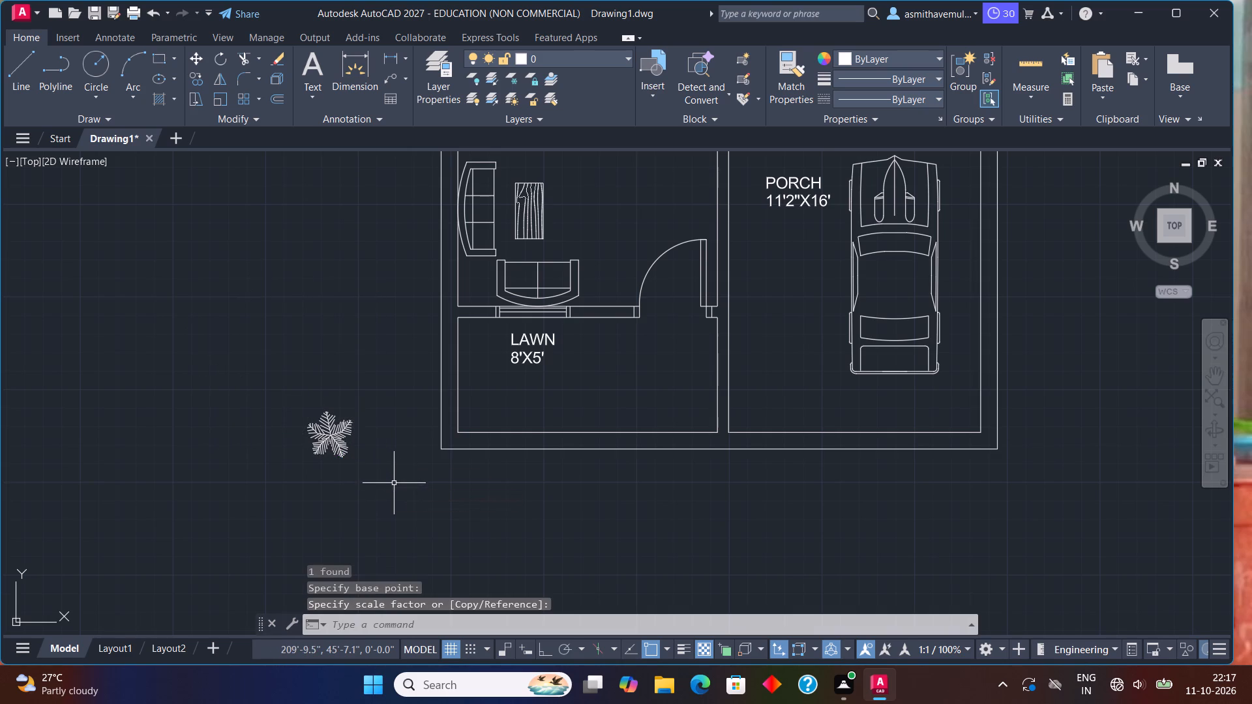
Copy the scaled tree from outside the plan to three spots in a row below the LAWN label.
drag(365, 420, 310, 469)
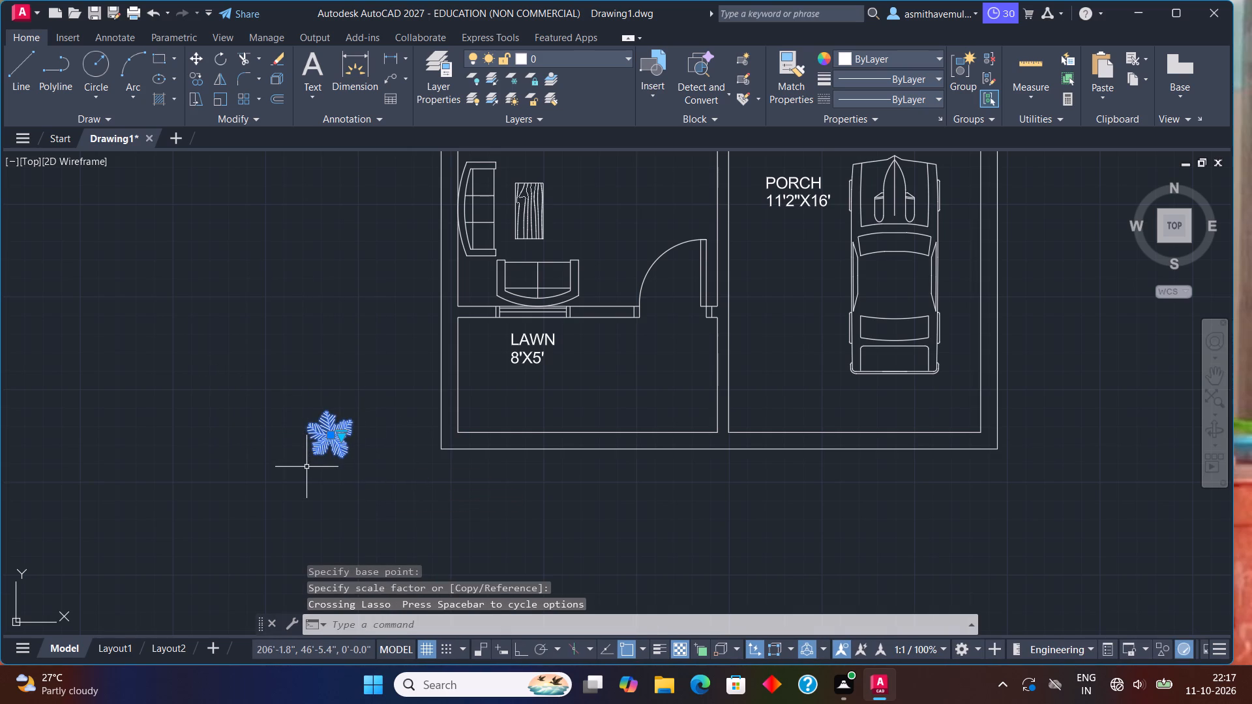
text(COPY)
key(Return)
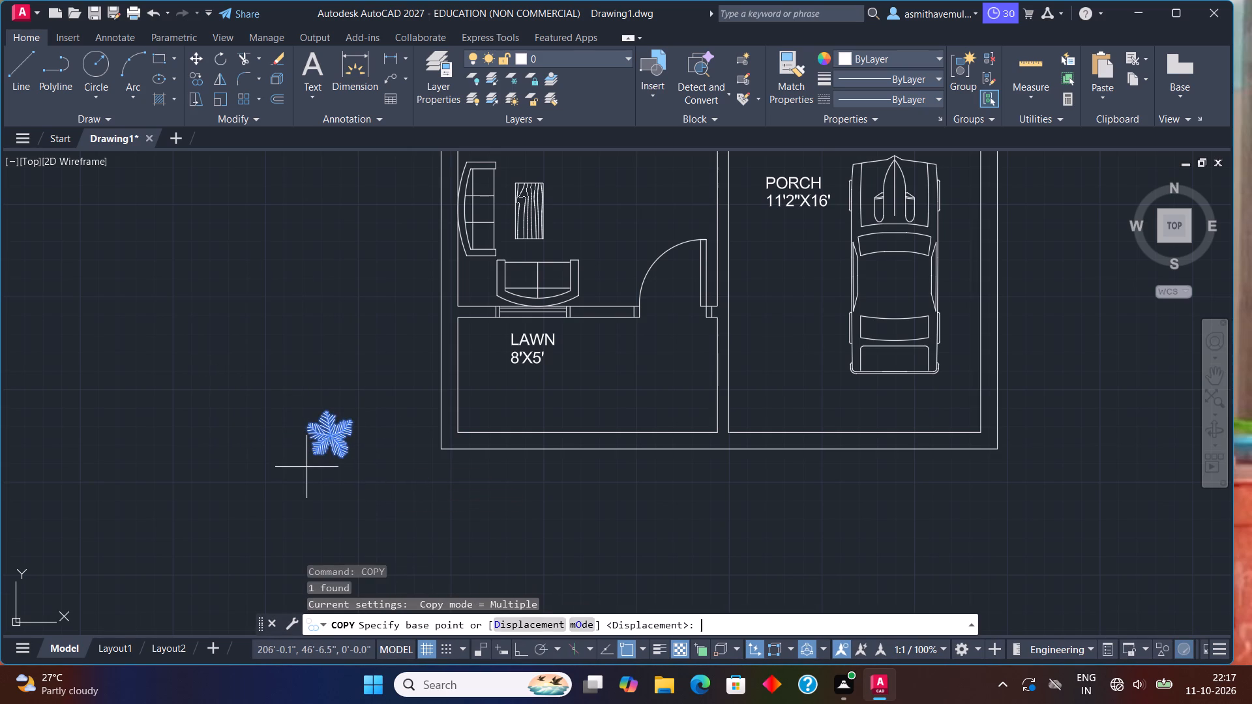
click(331, 439)
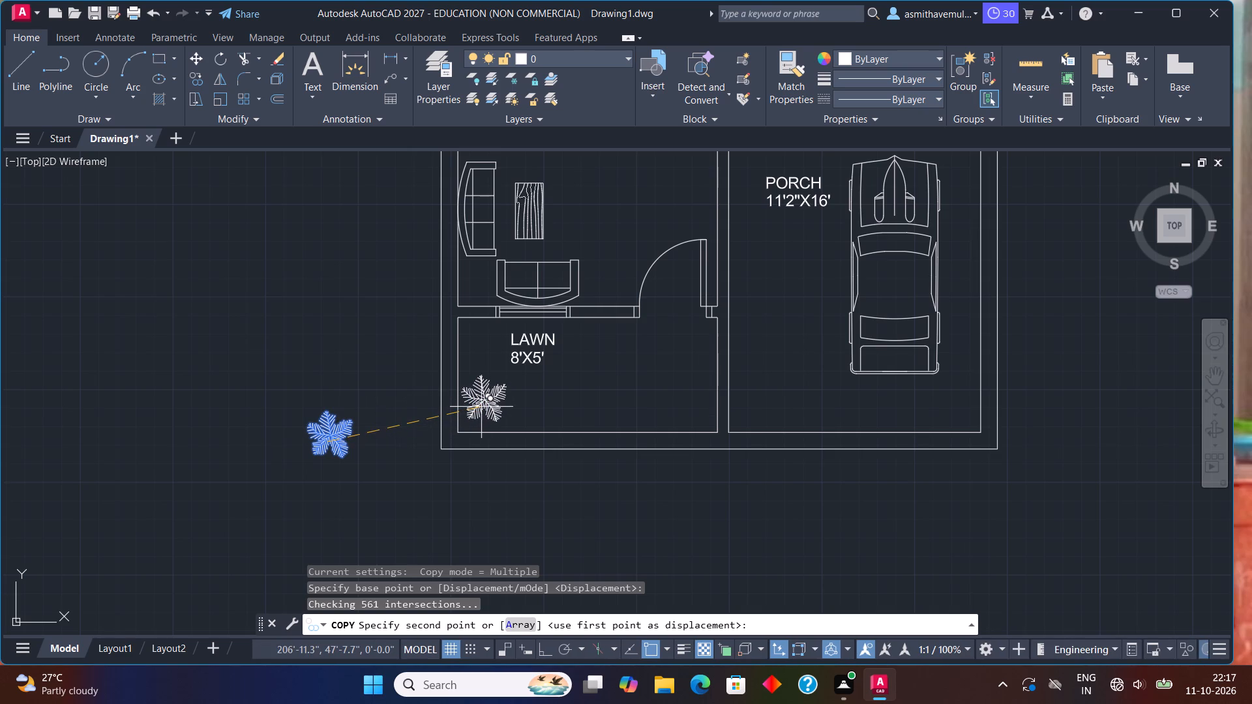
click(492, 413)
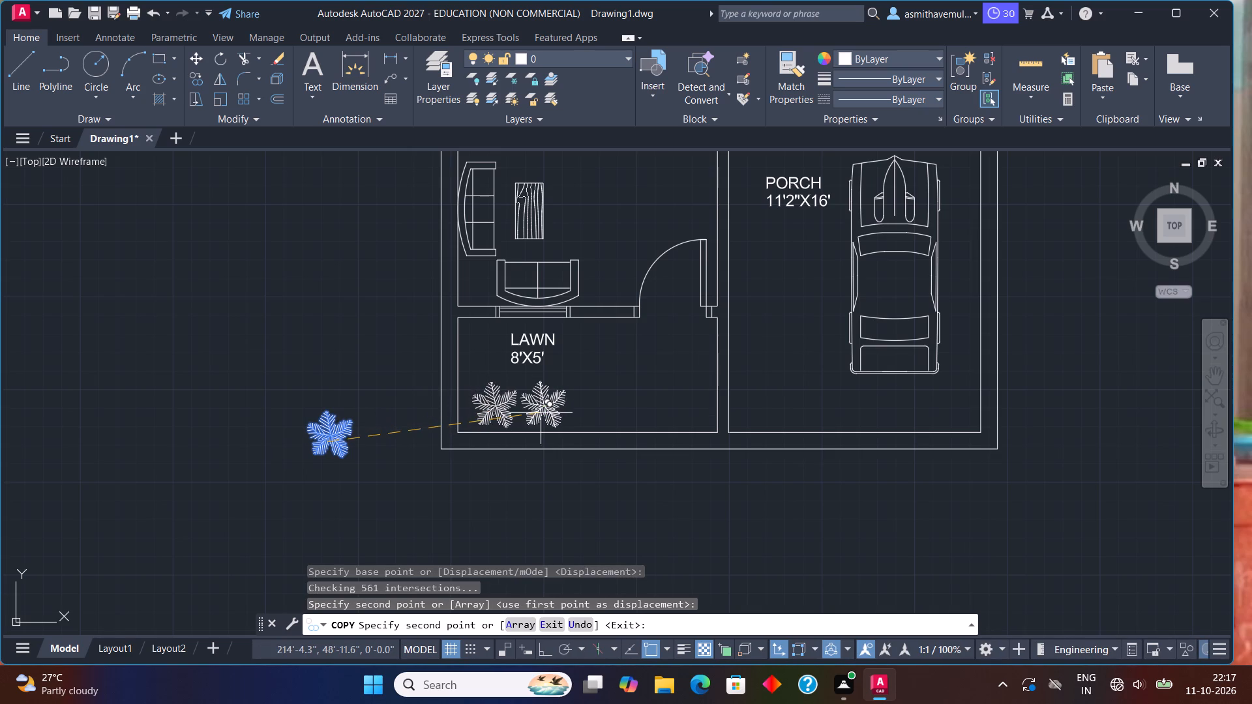
click(548, 411)
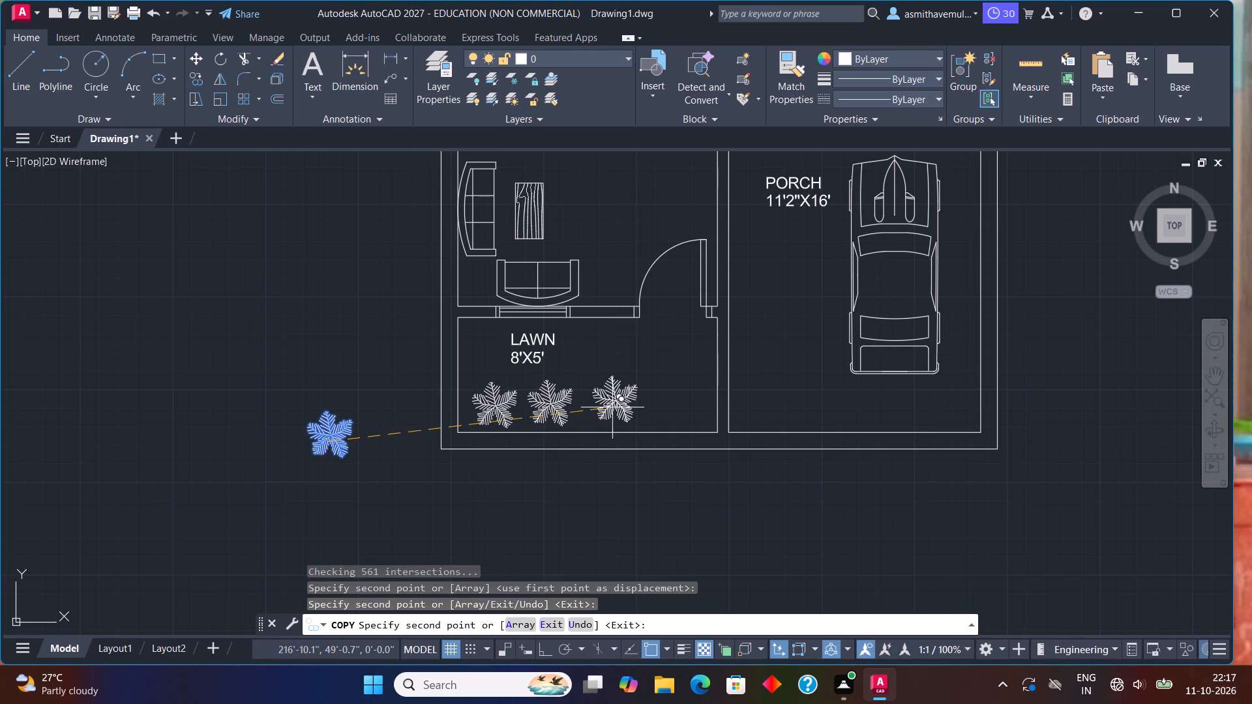
click(605, 408)
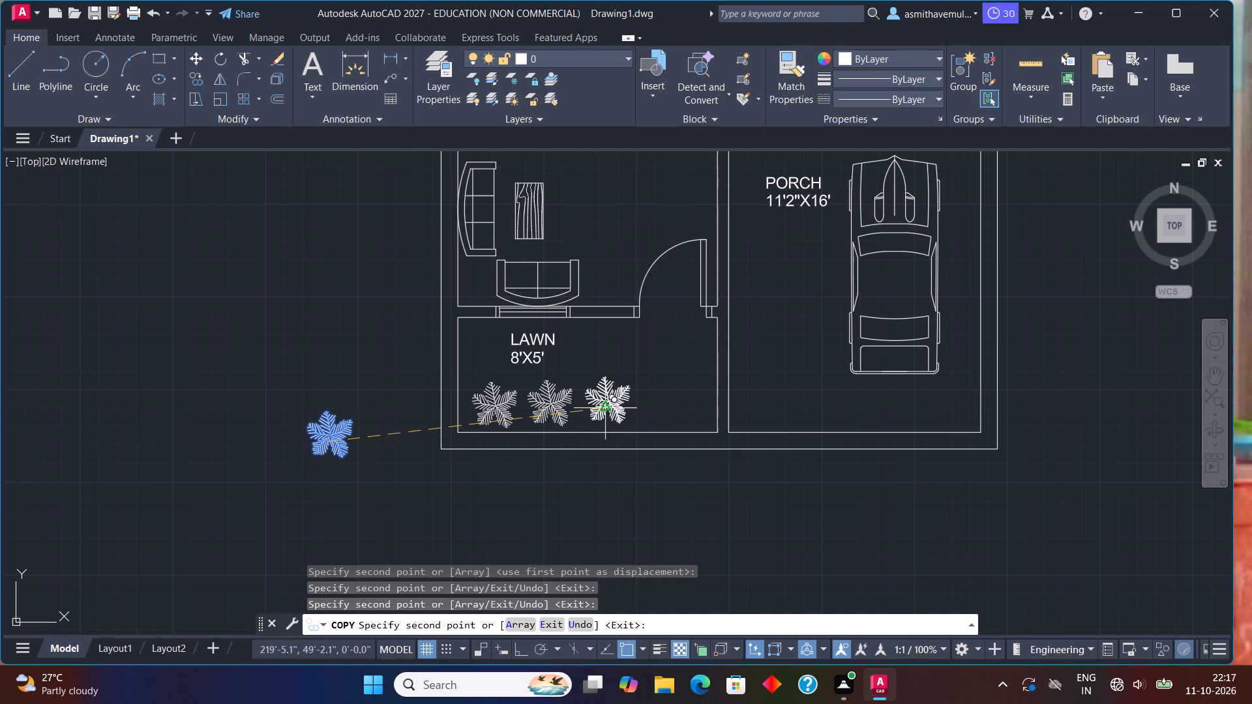
key(Escape)
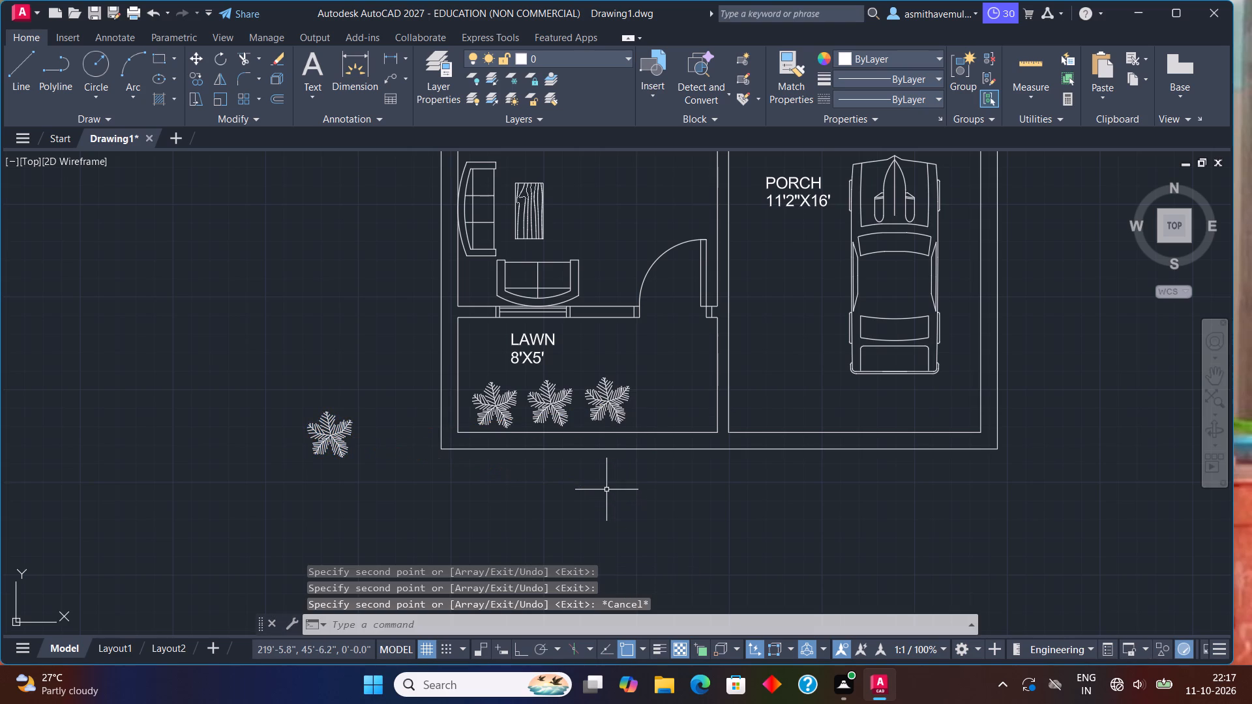
Move the third lawn tree slightly toward the front wall to line it up with the other two.
scroll(604, 472, up, 2)
middle_drag(610, 471, 625, 512)
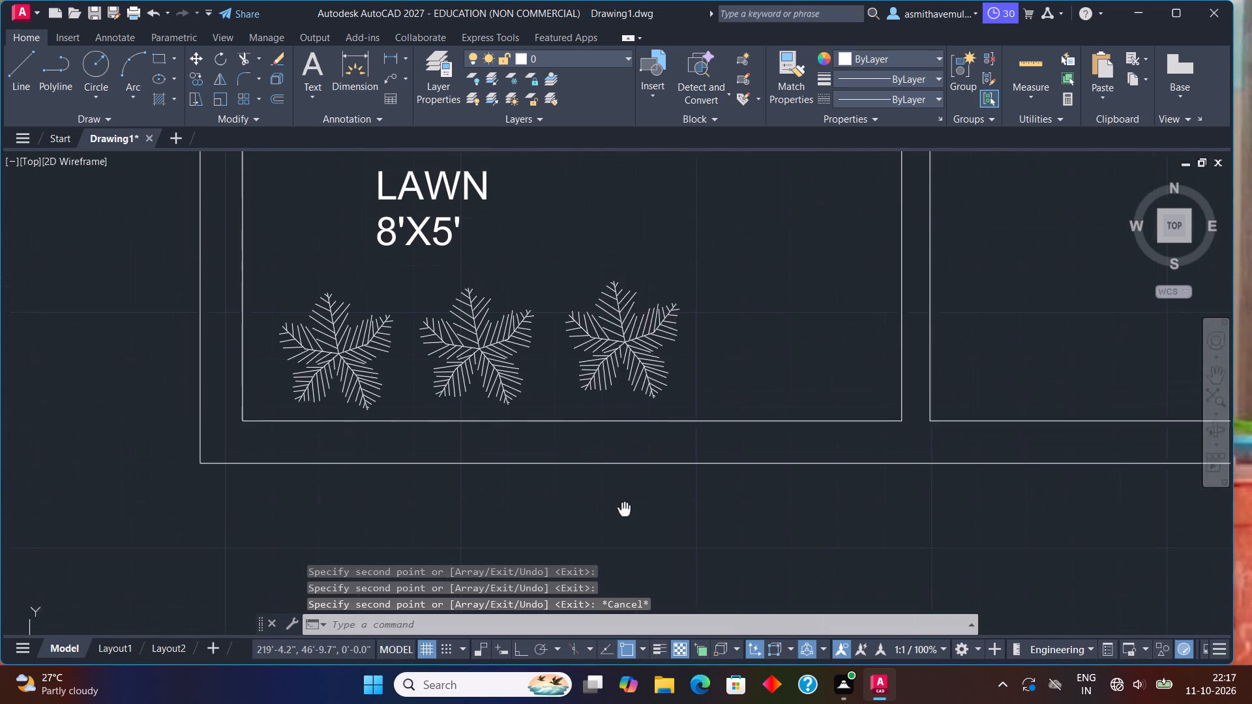
middle_drag(625, 512, 630, 529)
click(635, 371)
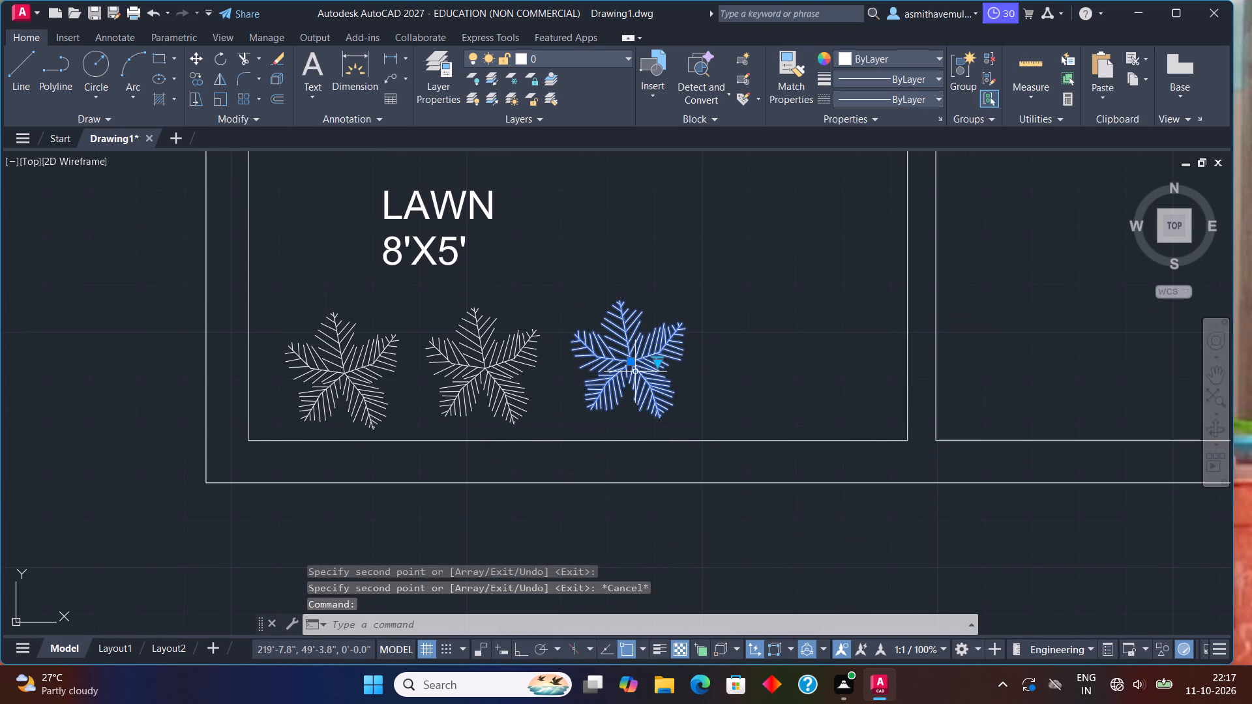
key(m)
key(Return)
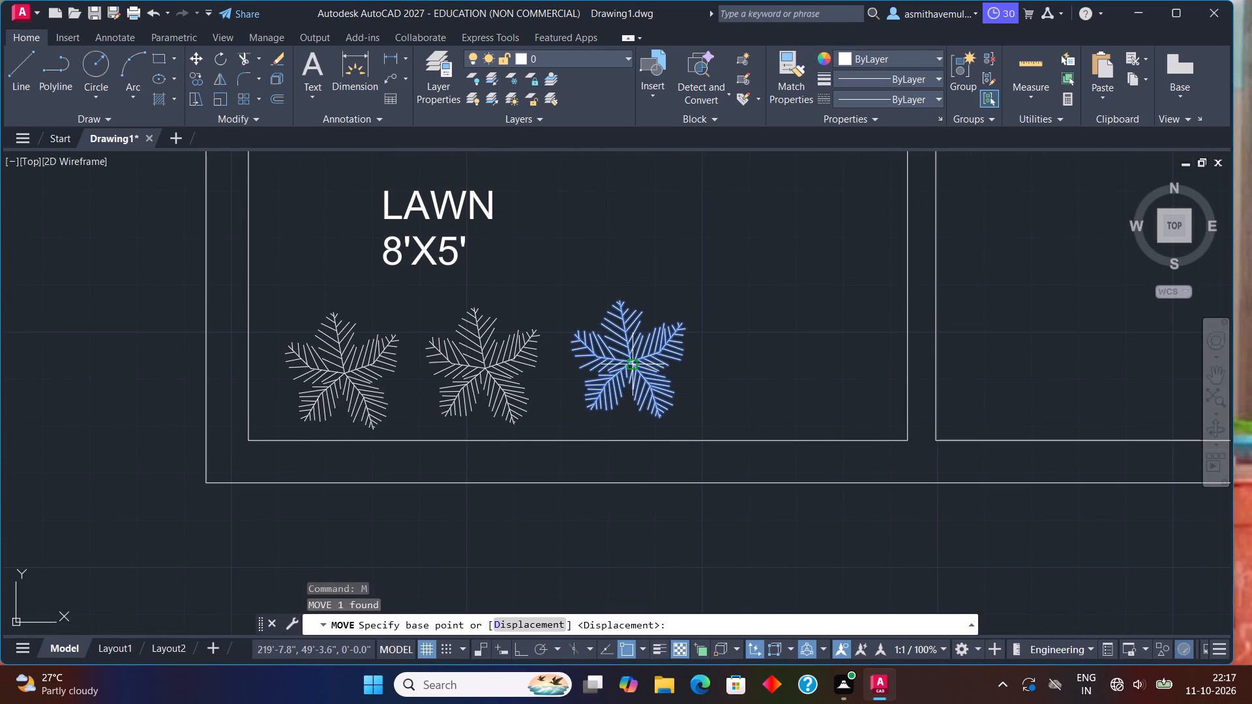
click(631, 364)
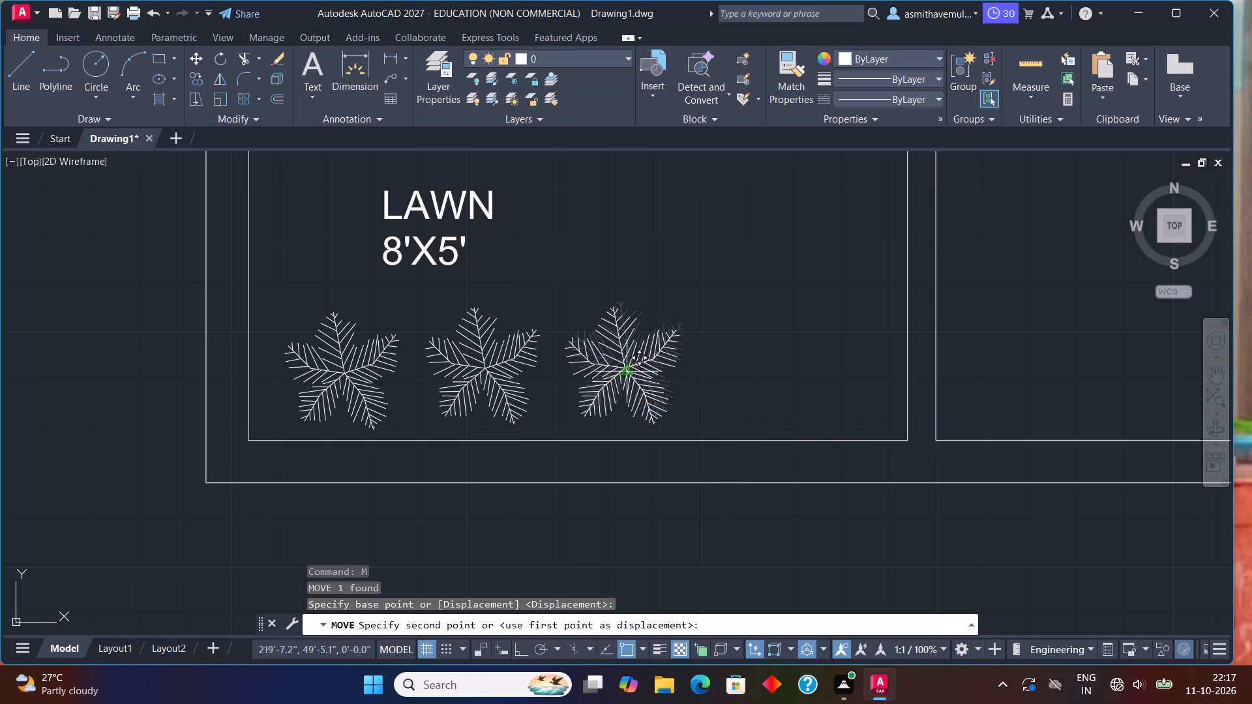
click(630, 375)
Delete the original tree standing outside the lawn.
scroll(387, 439, down, 1)
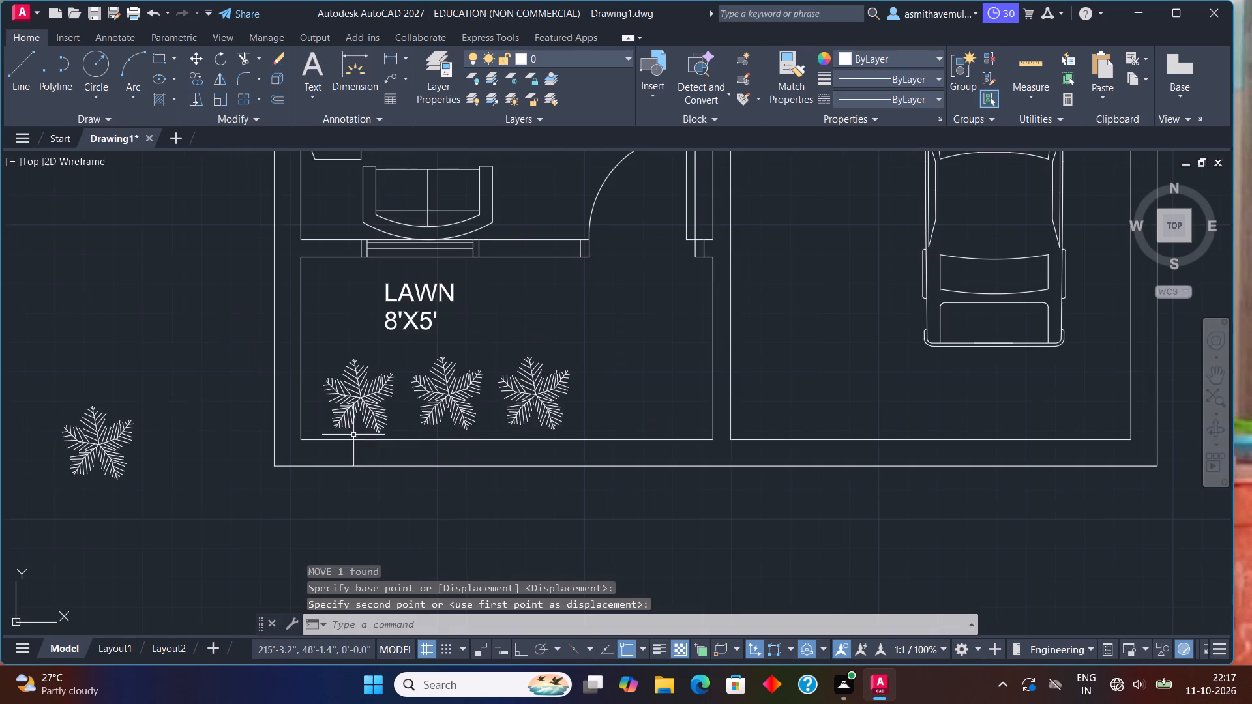
drag(166, 433, 80, 467)
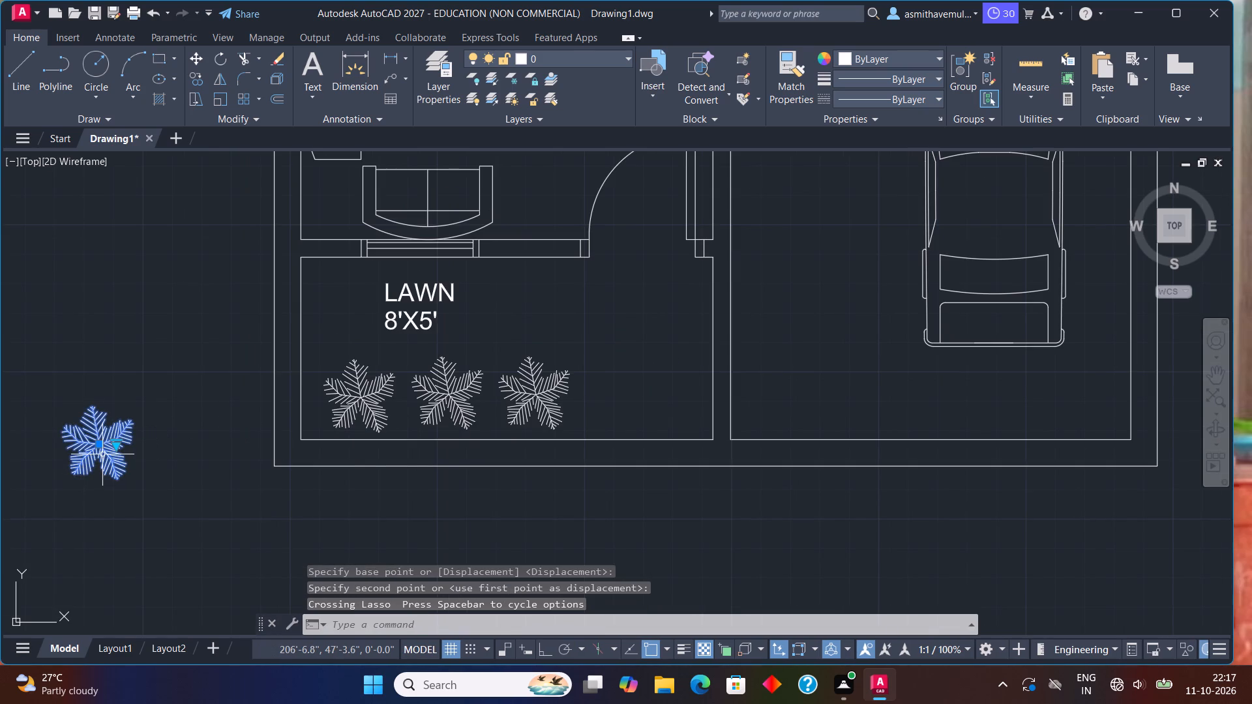
key(Delete)
Examine the furnished plan from the lawn and porch through the hall and kitchen to the open area and bedroom.
scroll(386, 339, down, 1)
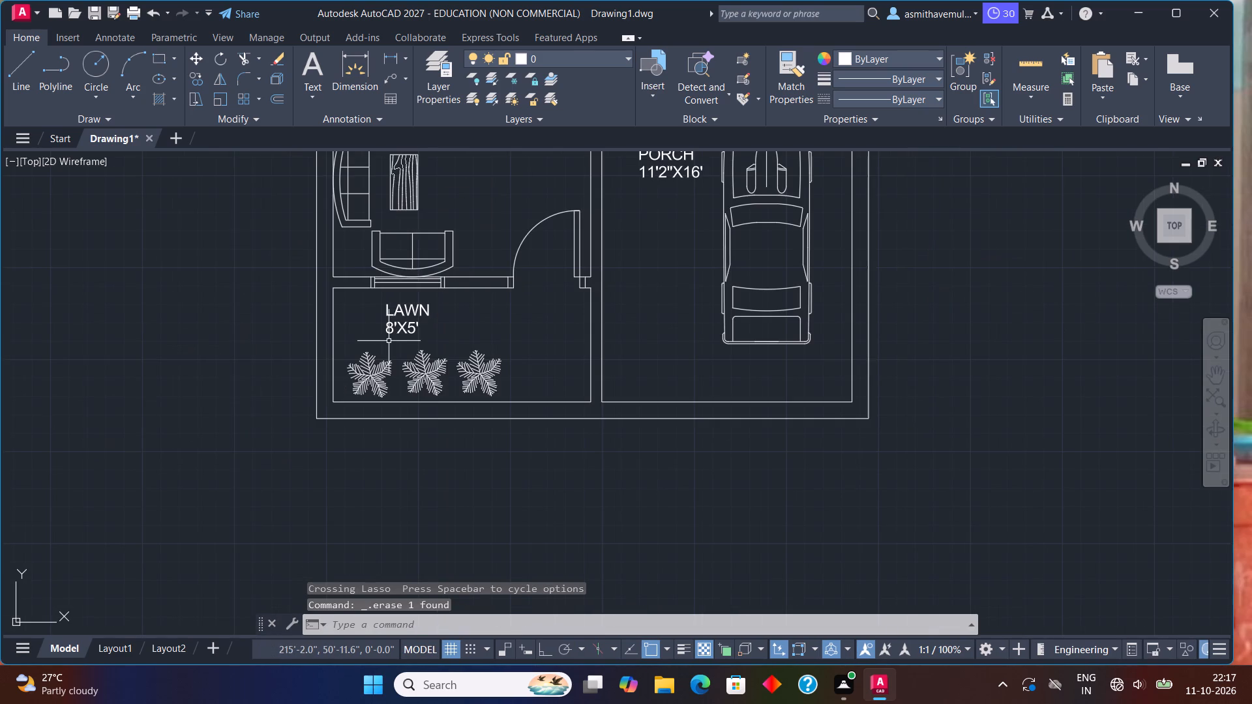
middle_drag(439, 357, 440, 514)
middle_drag(486, 382, 488, 390)
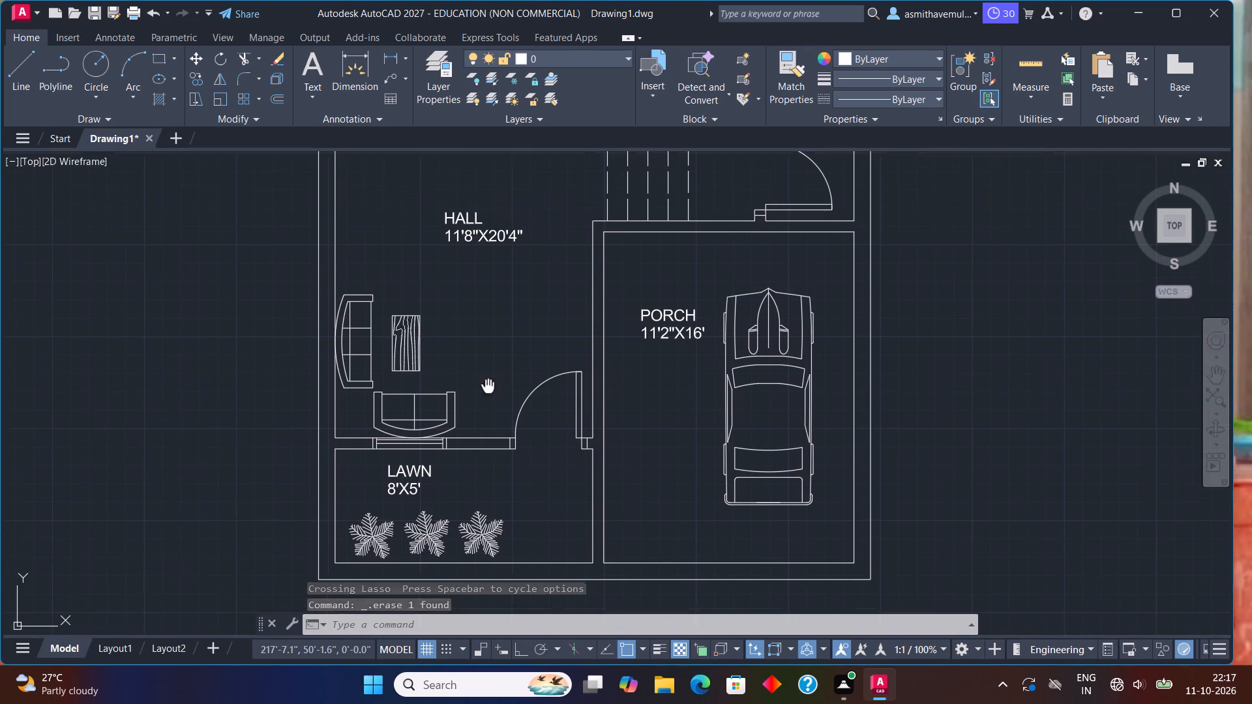
middle_drag(488, 390, 481, 555)
middle_drag(516, 402, 521, 576)
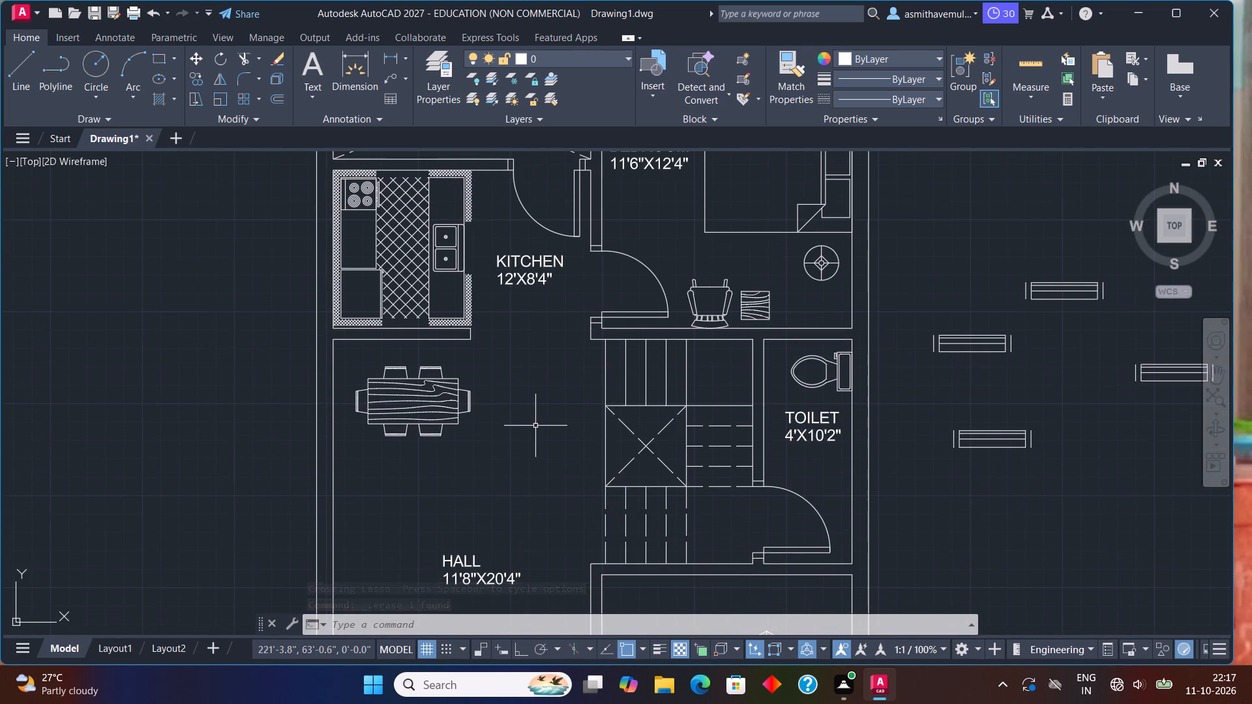
middle_drag(535, 426, 540, 535)
middle_drag(541, 449, 543, 522)
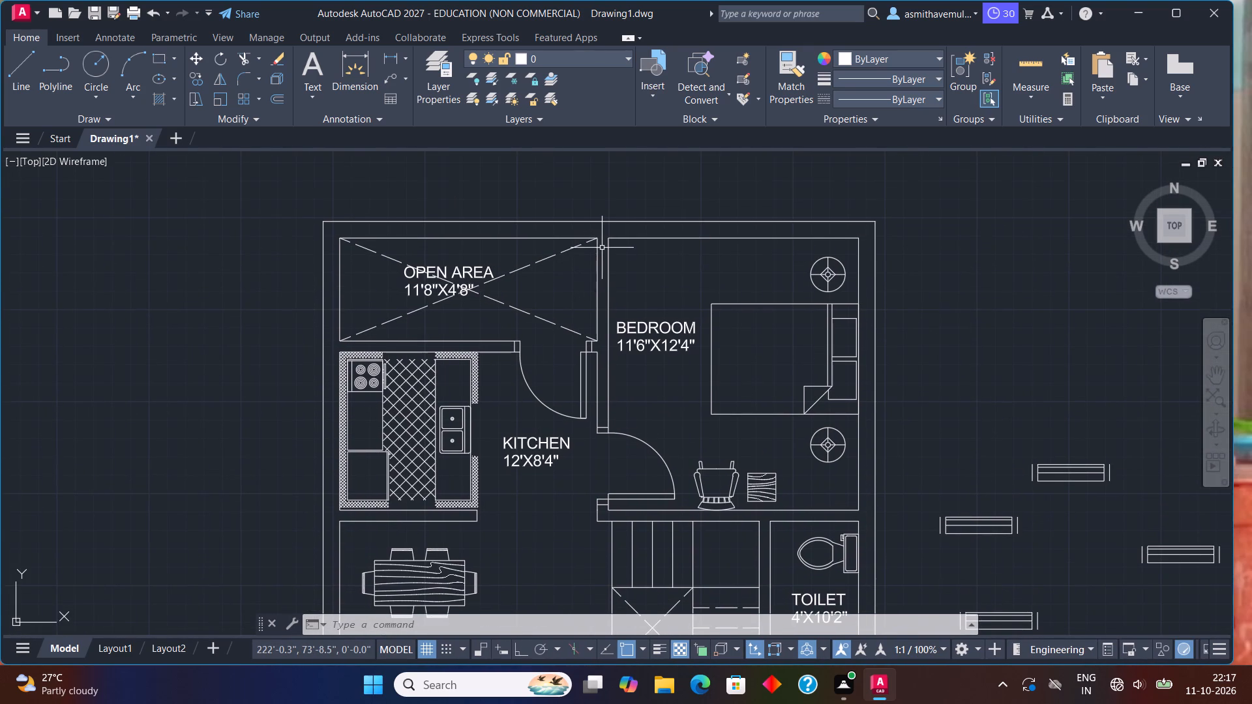
middle_drag(917, 250, 704, 385)
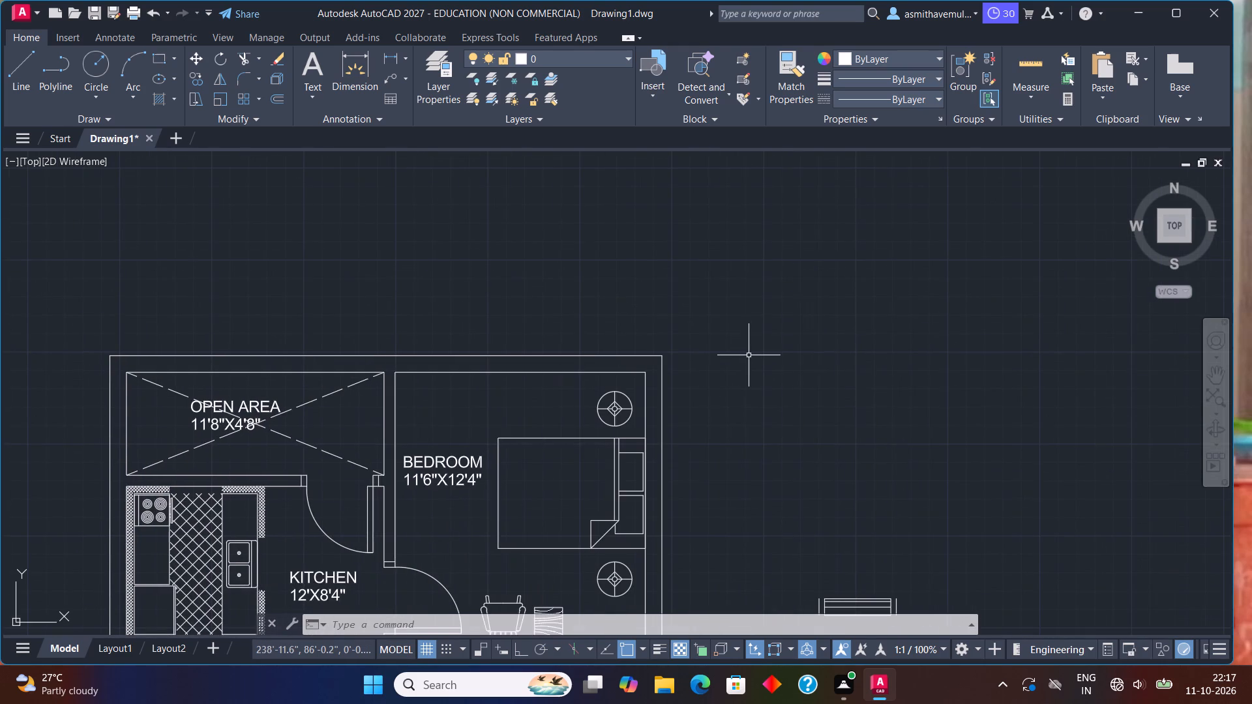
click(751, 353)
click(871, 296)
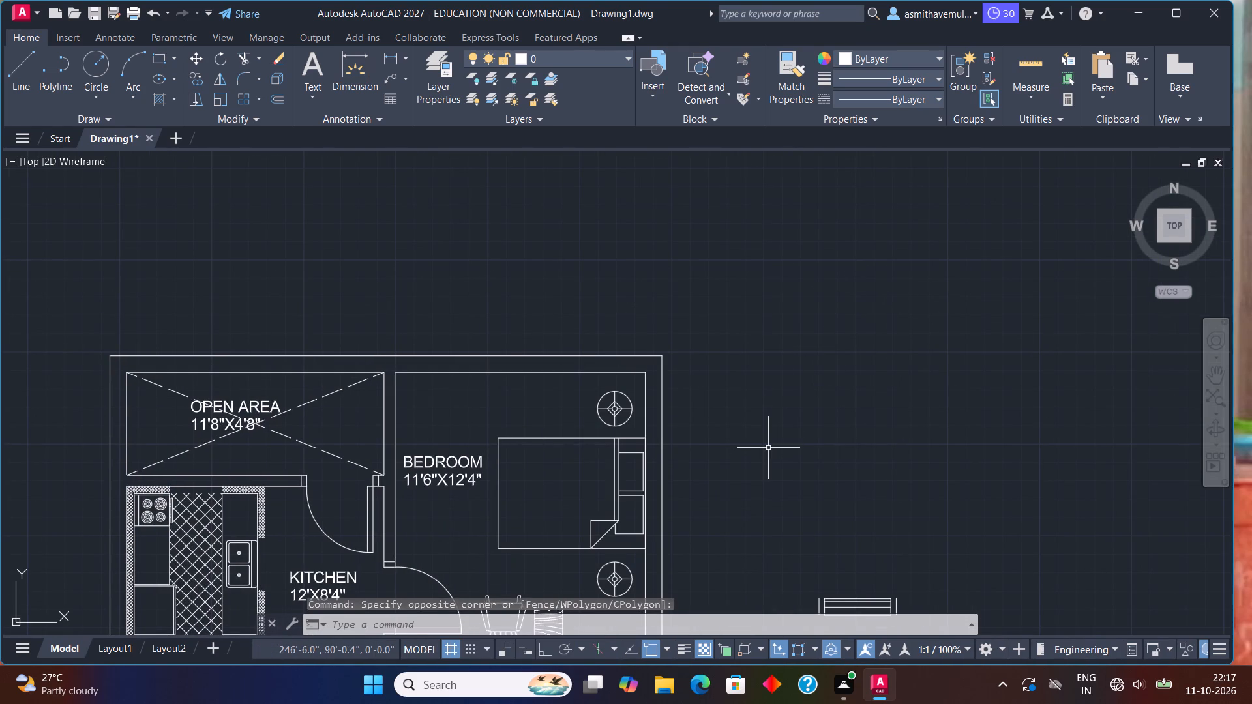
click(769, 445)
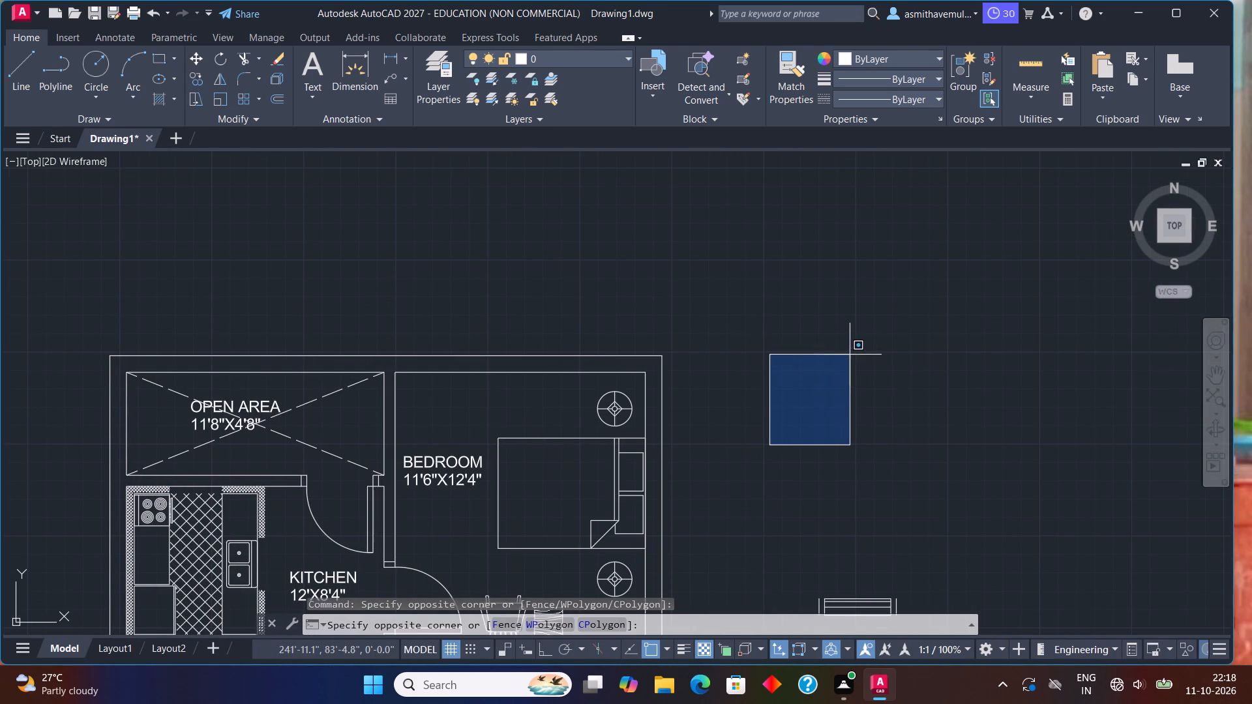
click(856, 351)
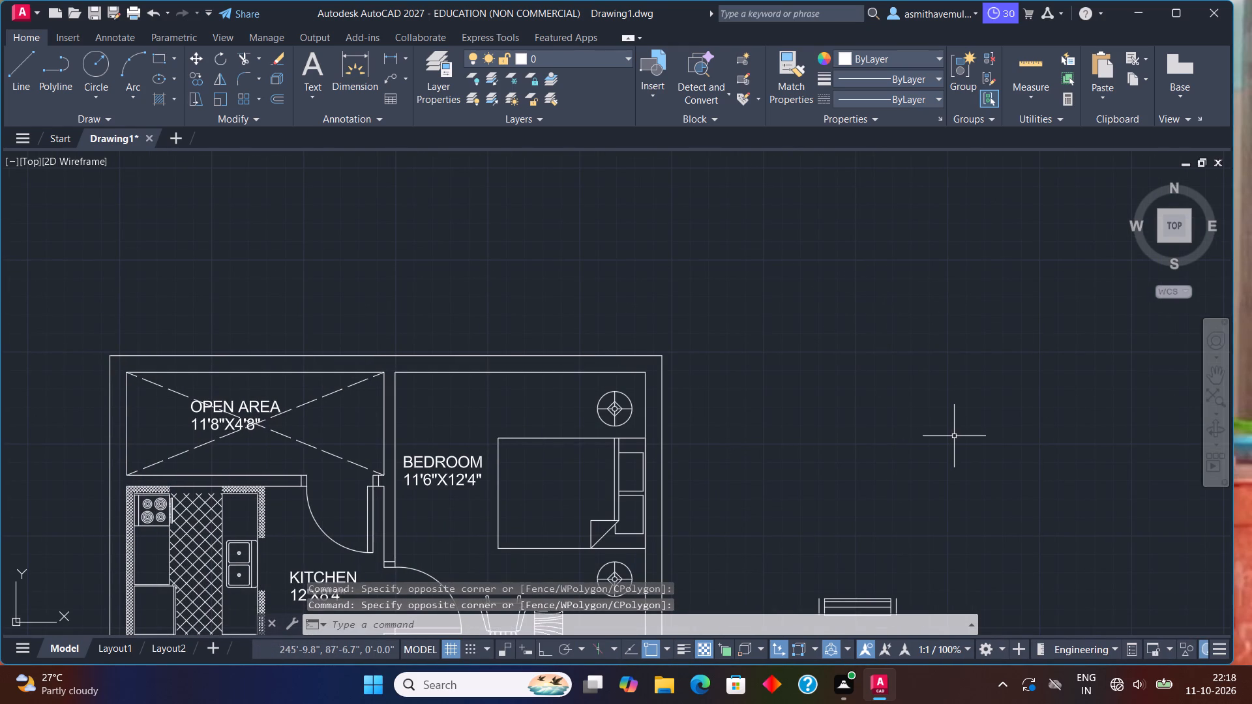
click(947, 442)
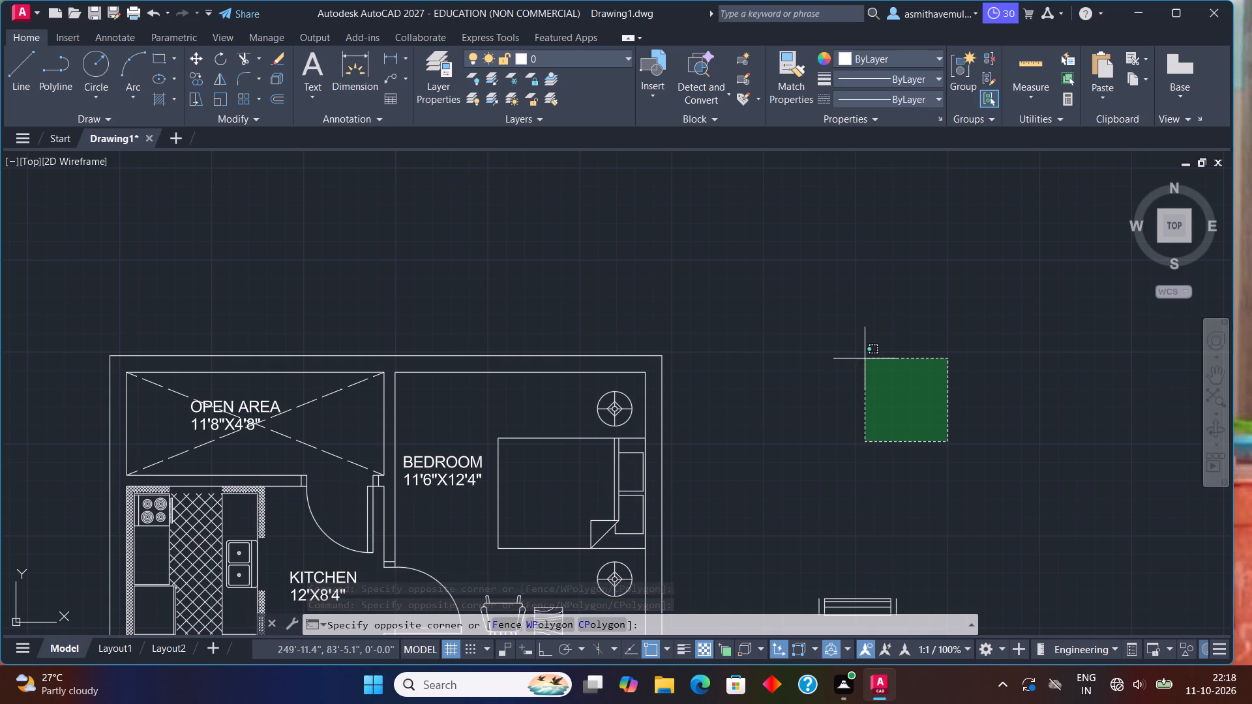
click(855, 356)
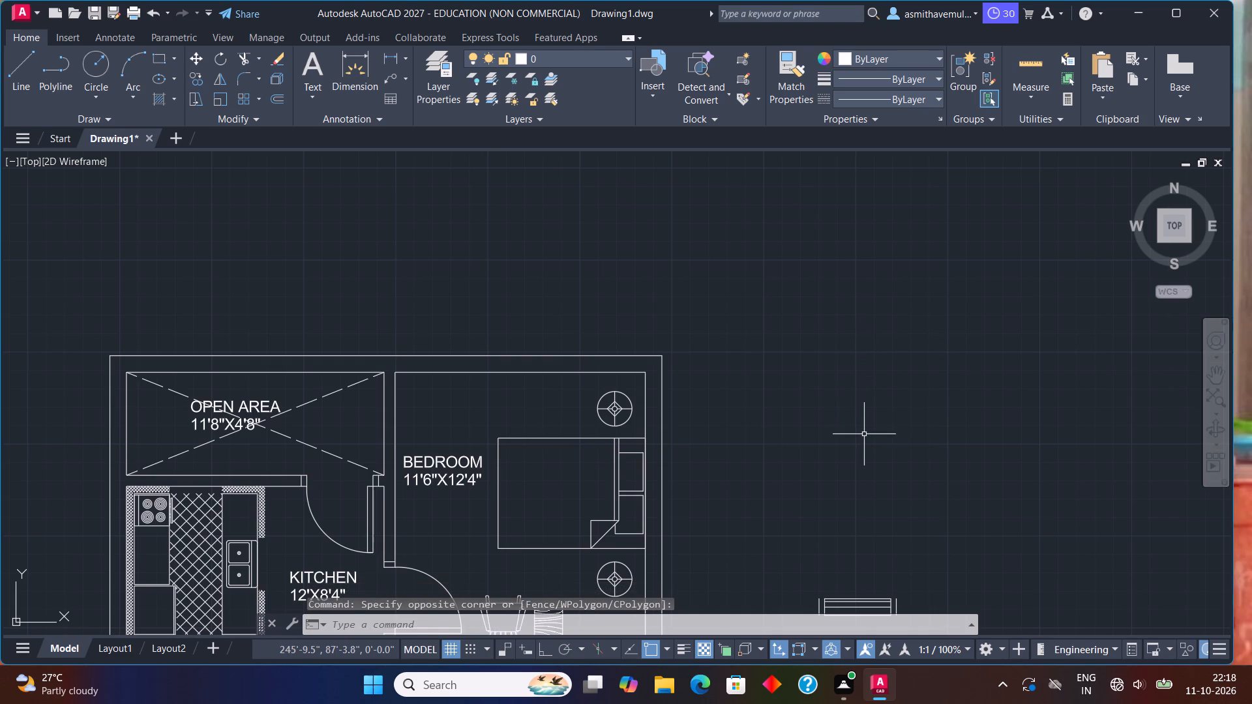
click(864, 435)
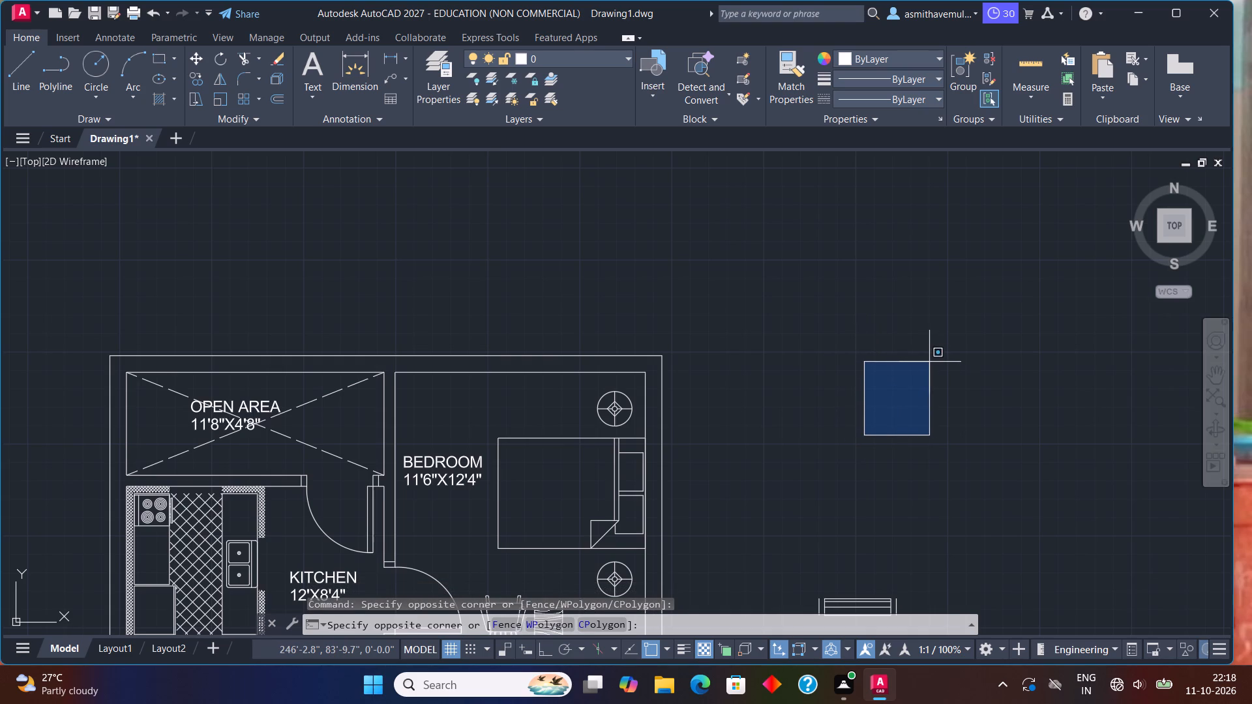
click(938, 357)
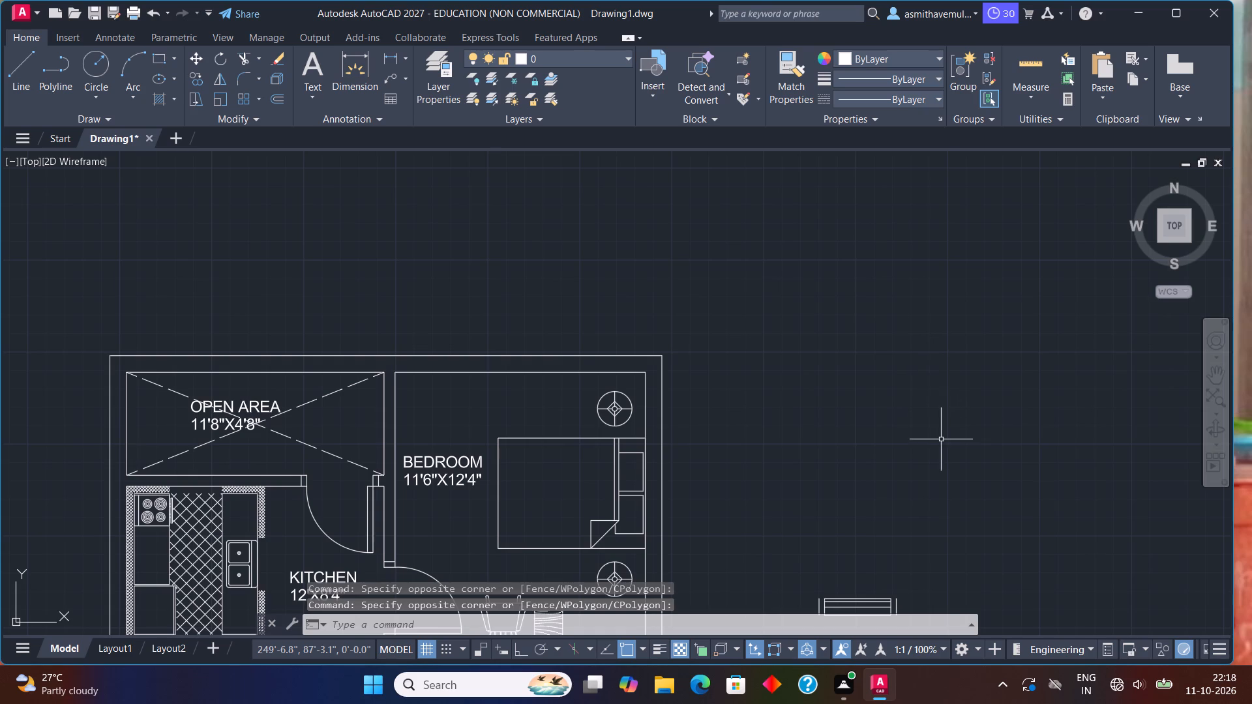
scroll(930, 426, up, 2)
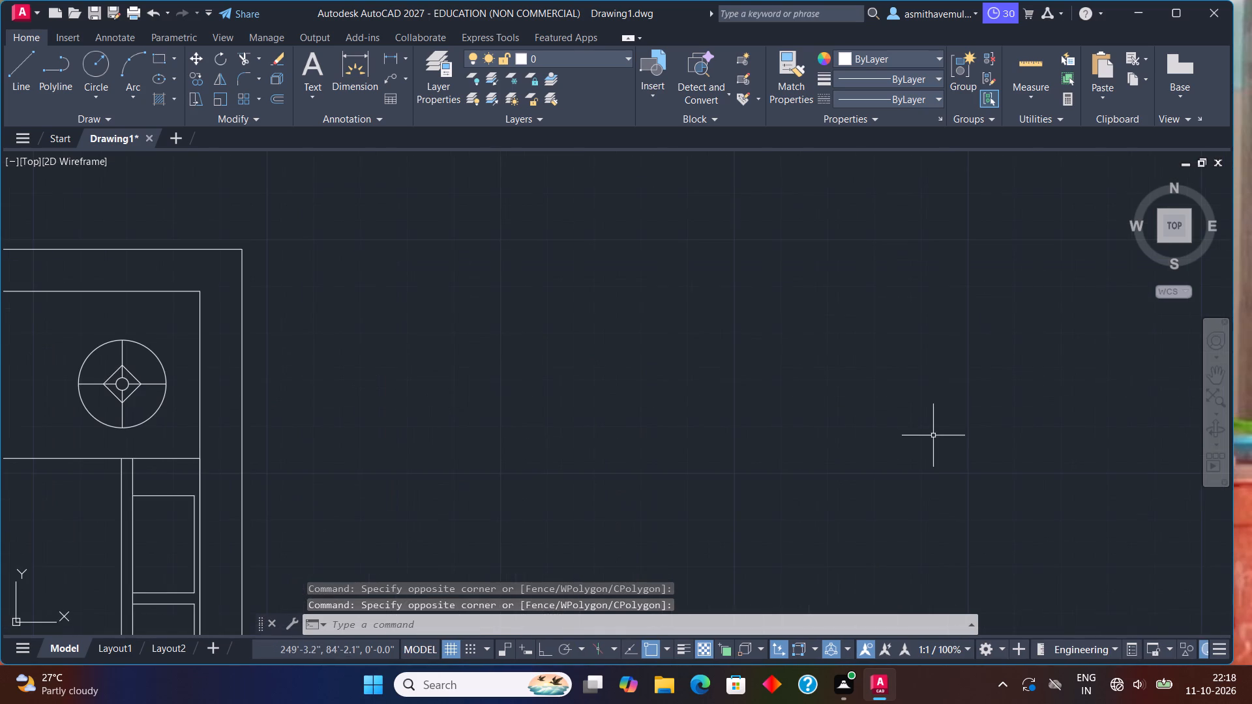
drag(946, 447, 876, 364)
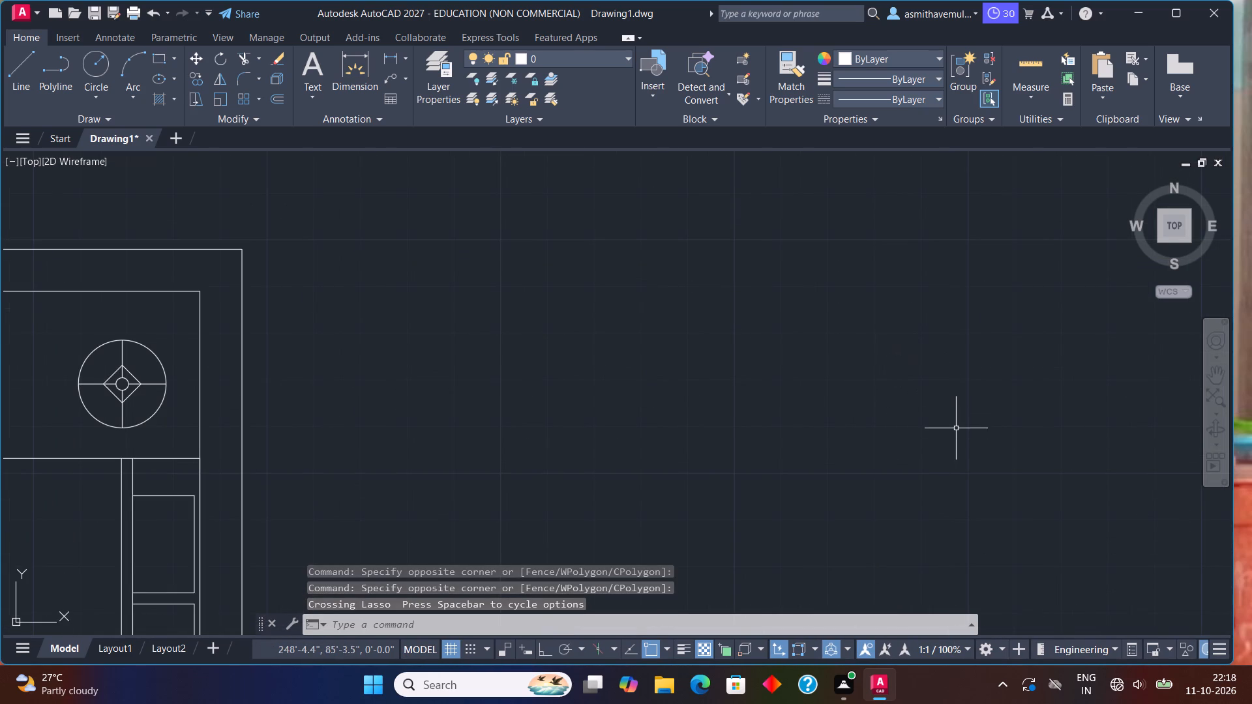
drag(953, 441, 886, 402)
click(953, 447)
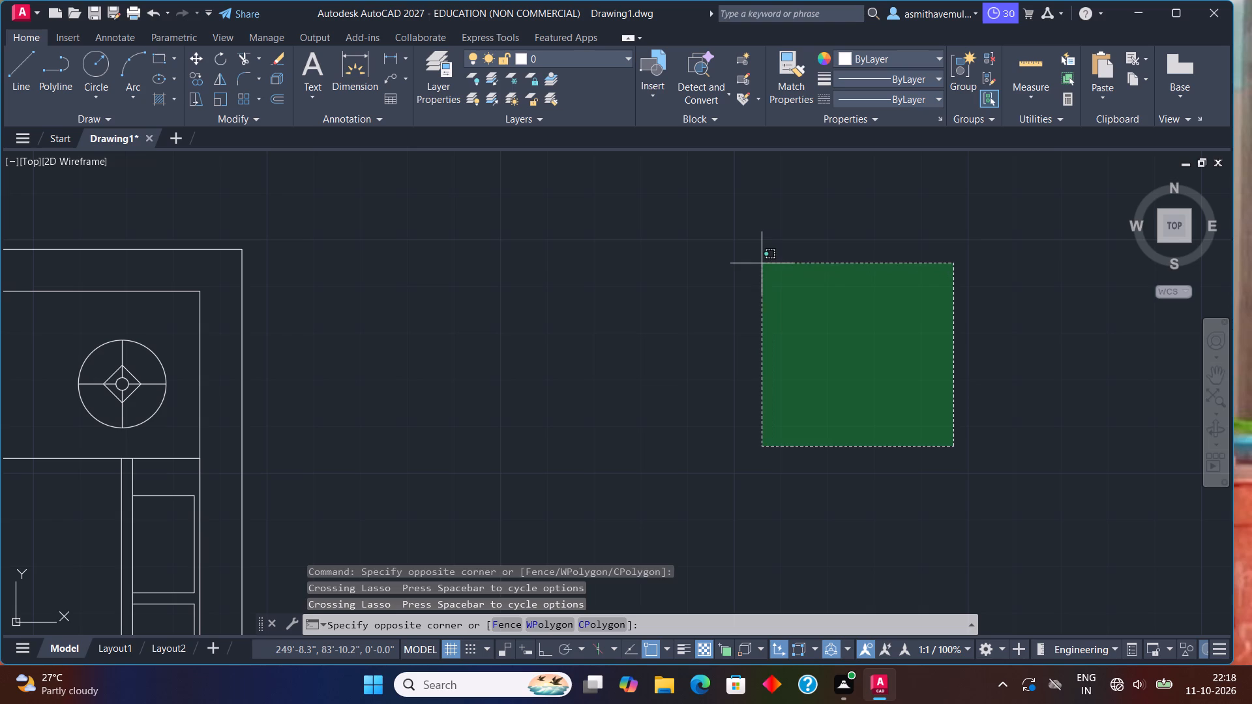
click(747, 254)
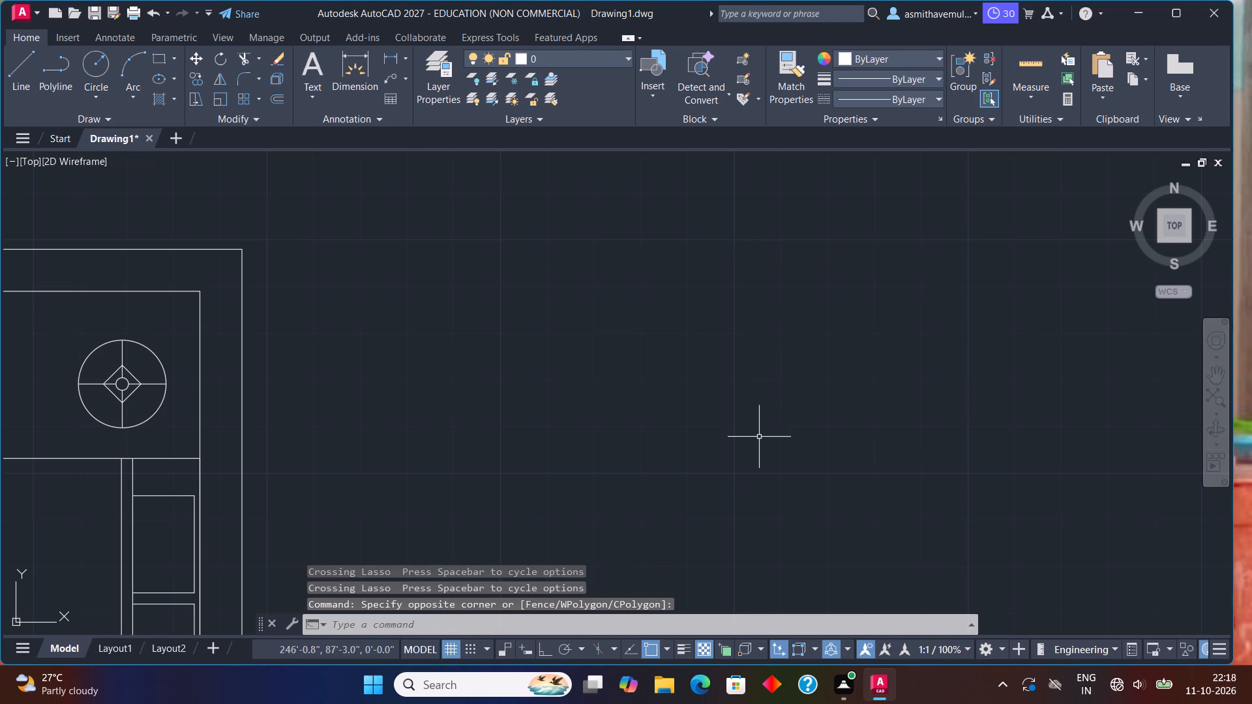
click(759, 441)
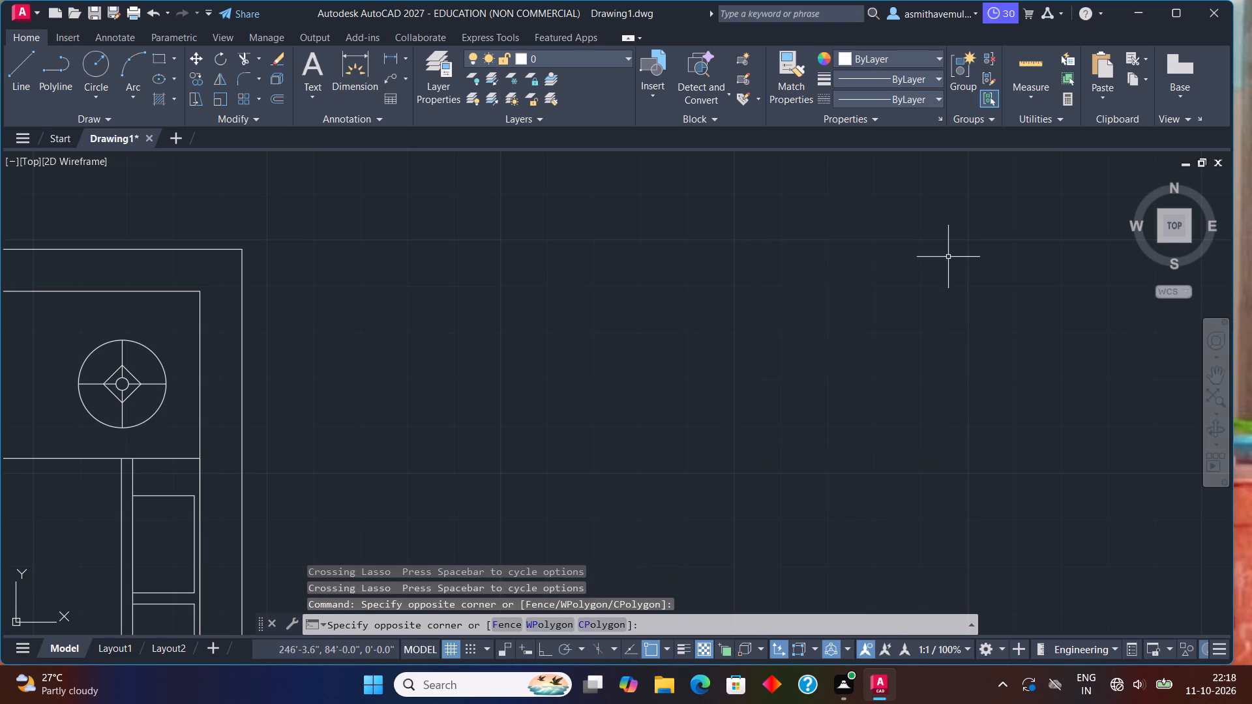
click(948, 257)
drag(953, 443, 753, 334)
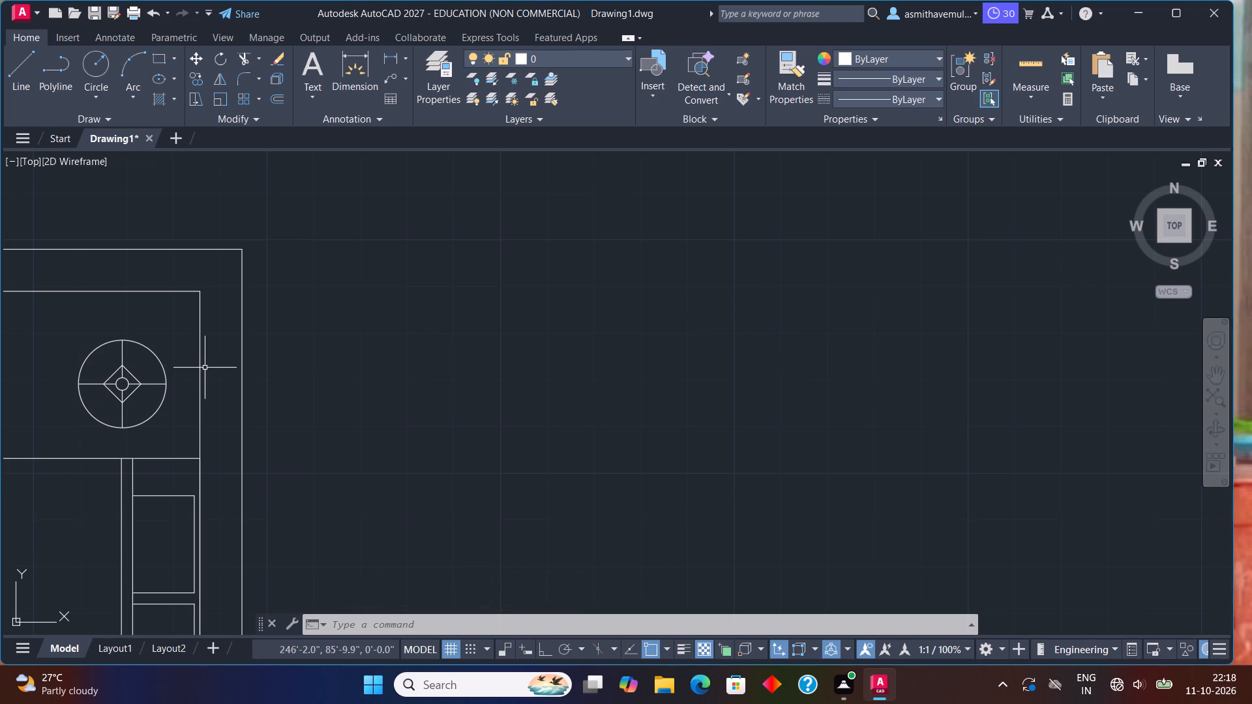
Move the BEDROOM name and its 11'6"X12'4" size text together to the clear space above the bed.
scroll(205, 369, down, 1)
middle_drag(168, 392, 396, 338)
middle_drag(293, 434, 382, 374)
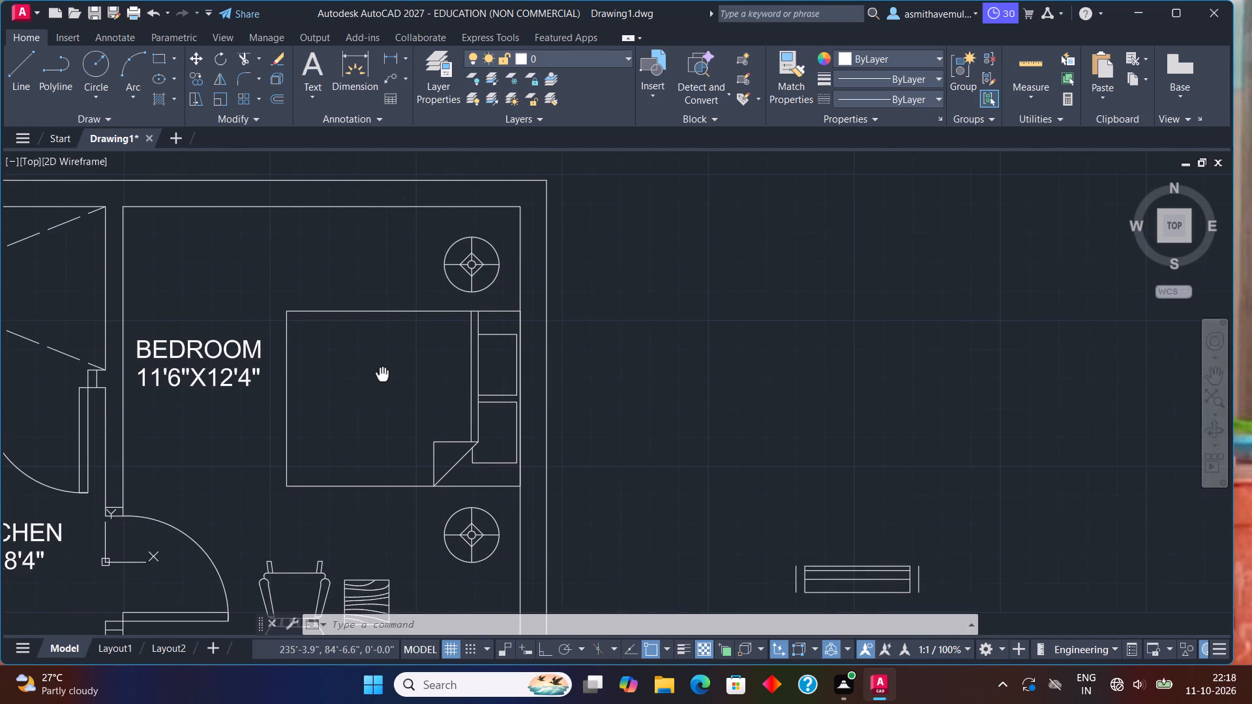
middle_drag(382, 374, 383, 374)
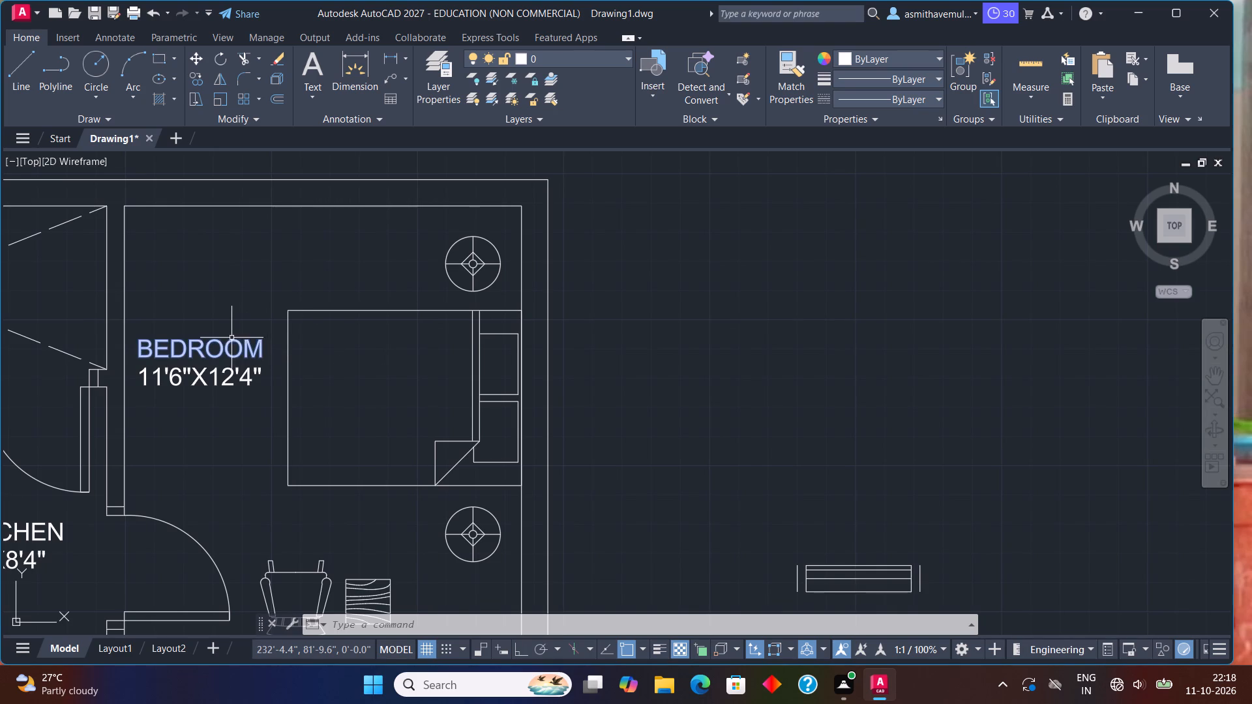
click(222, 346)
click(177, 381)
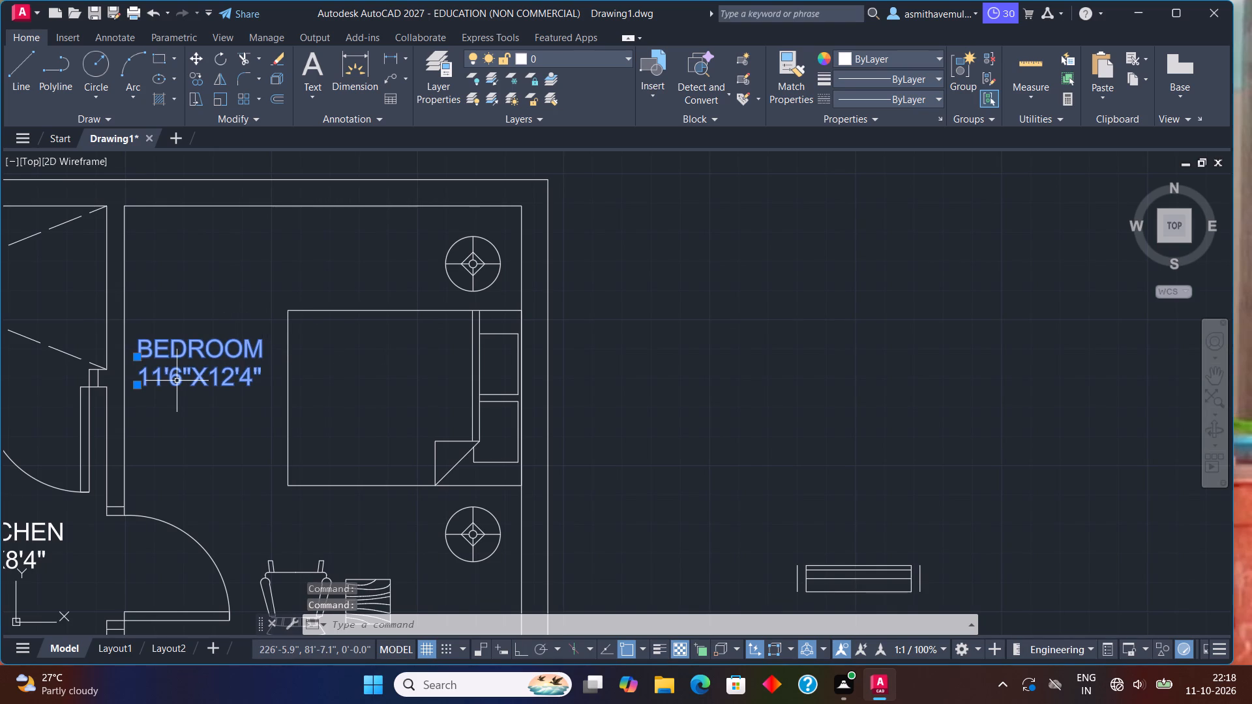
key(m)
key(Return)
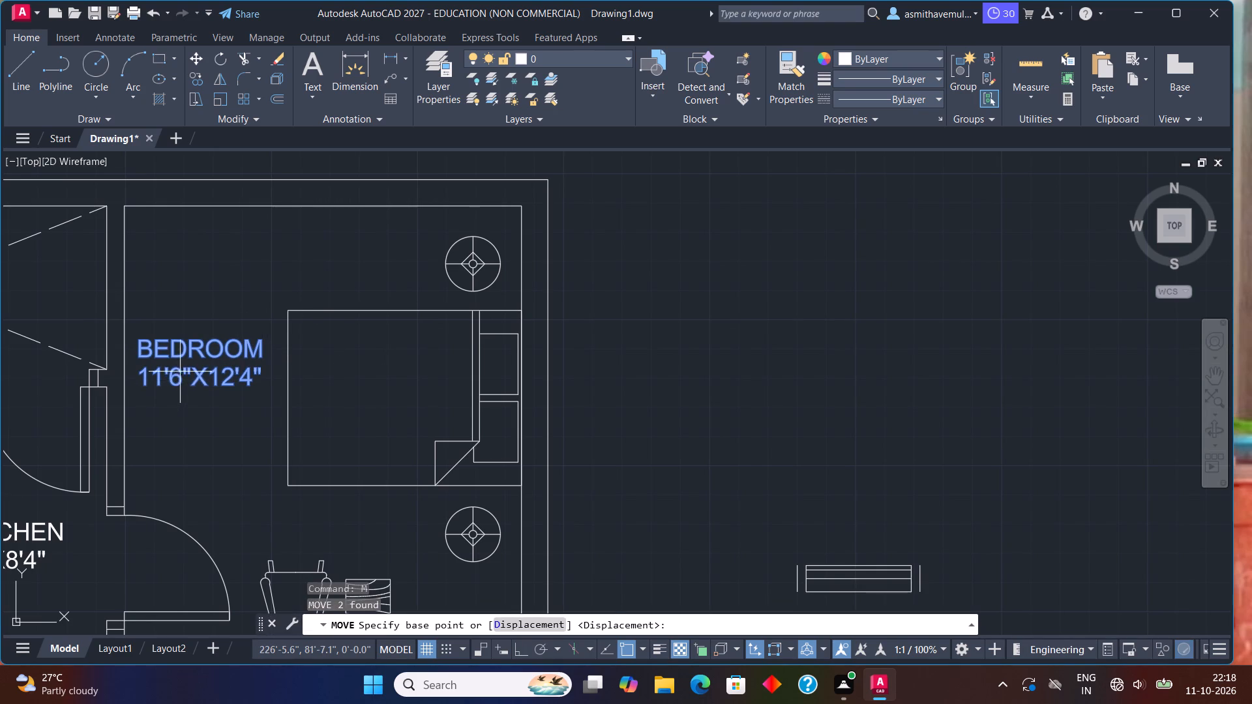
click(190, 361)
click(296, 253)
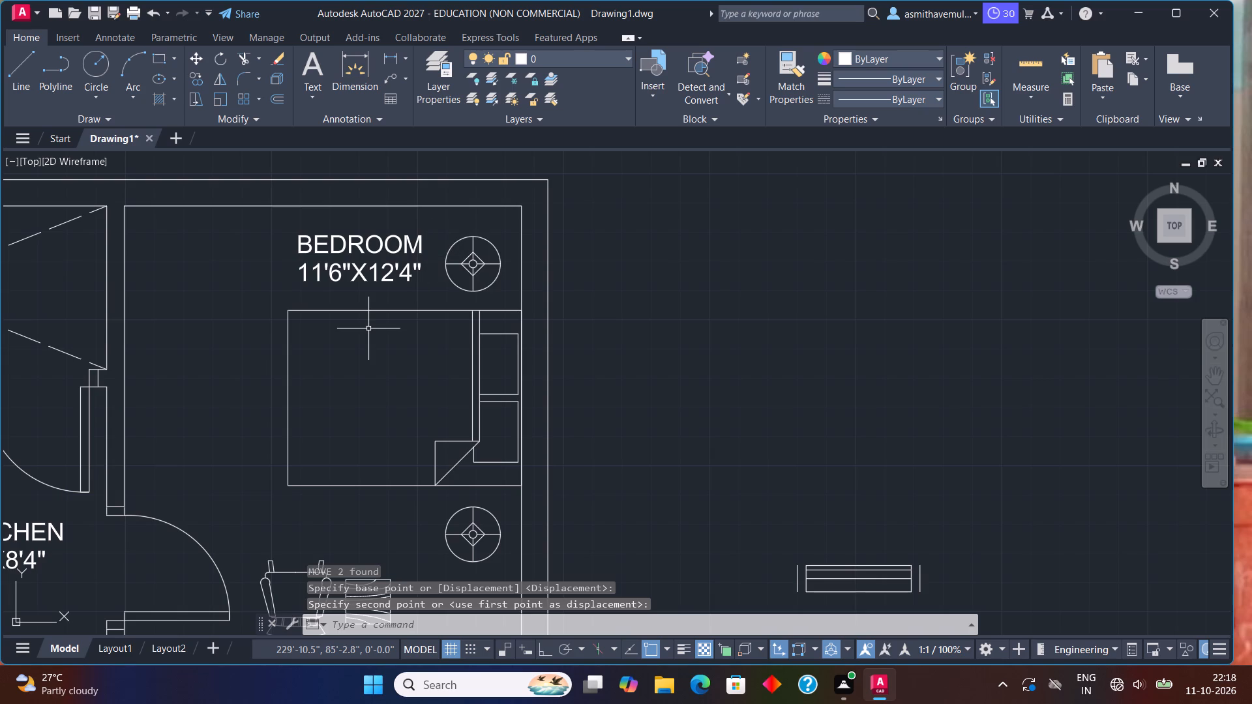
Rotate the rounded cabinet block lying outside the plan by 90 degrees so its two knobs face the house.
middle_drag(368, 330, 392, 308)
middle_drag(363, 323, 368, 307)
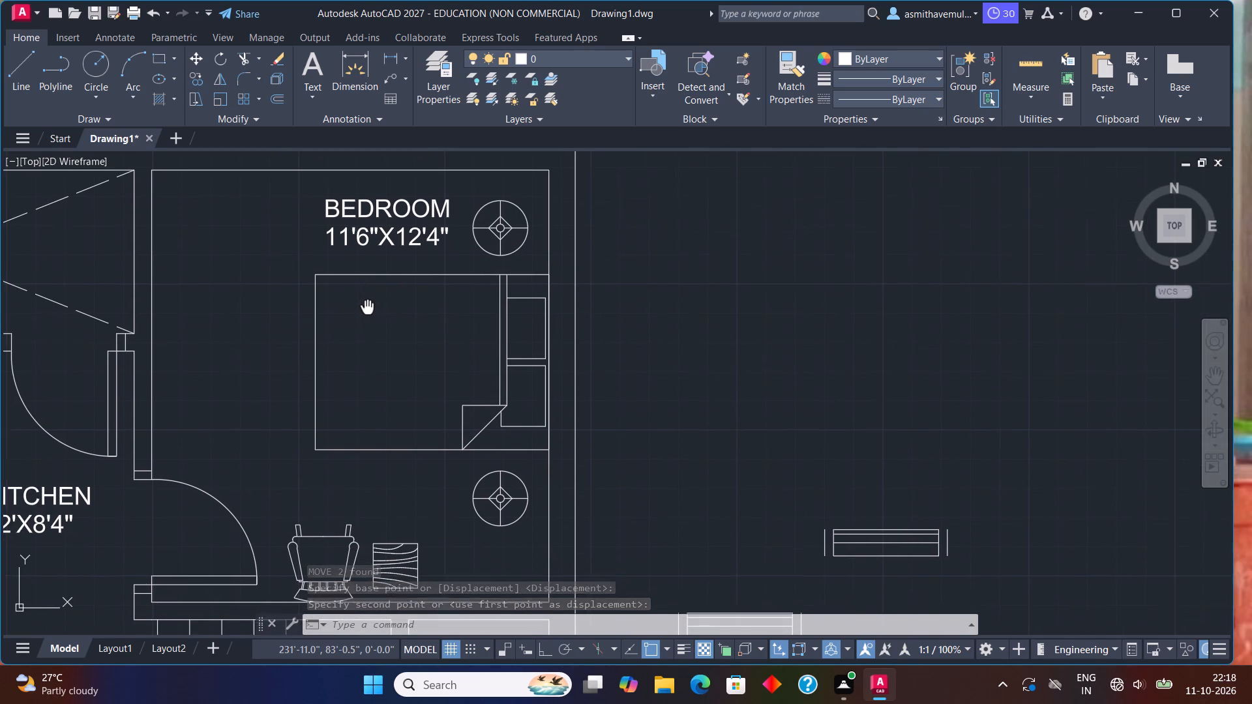
middle_drag(368, 307, 368, 306)
scroll(379, 301, down, 3)
middle_drag(367, 346, 492, 325)
drag(201, 366, 166, 445)
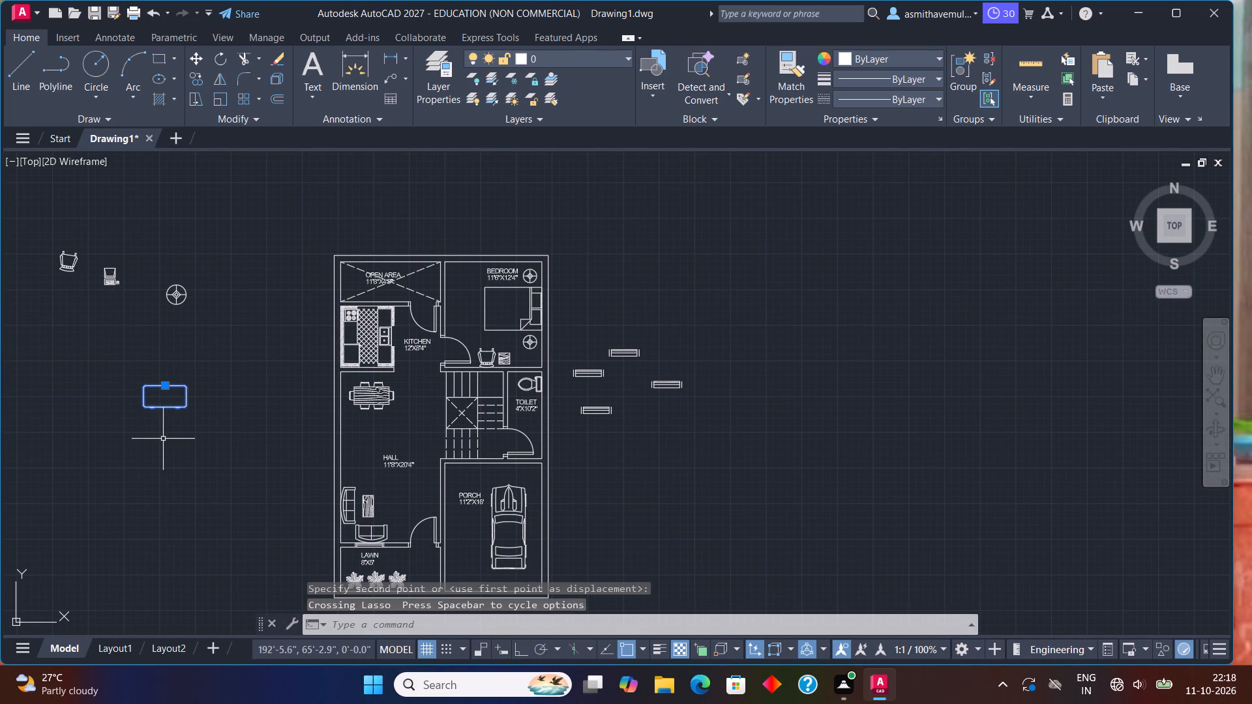
text(RO)
key(Return)
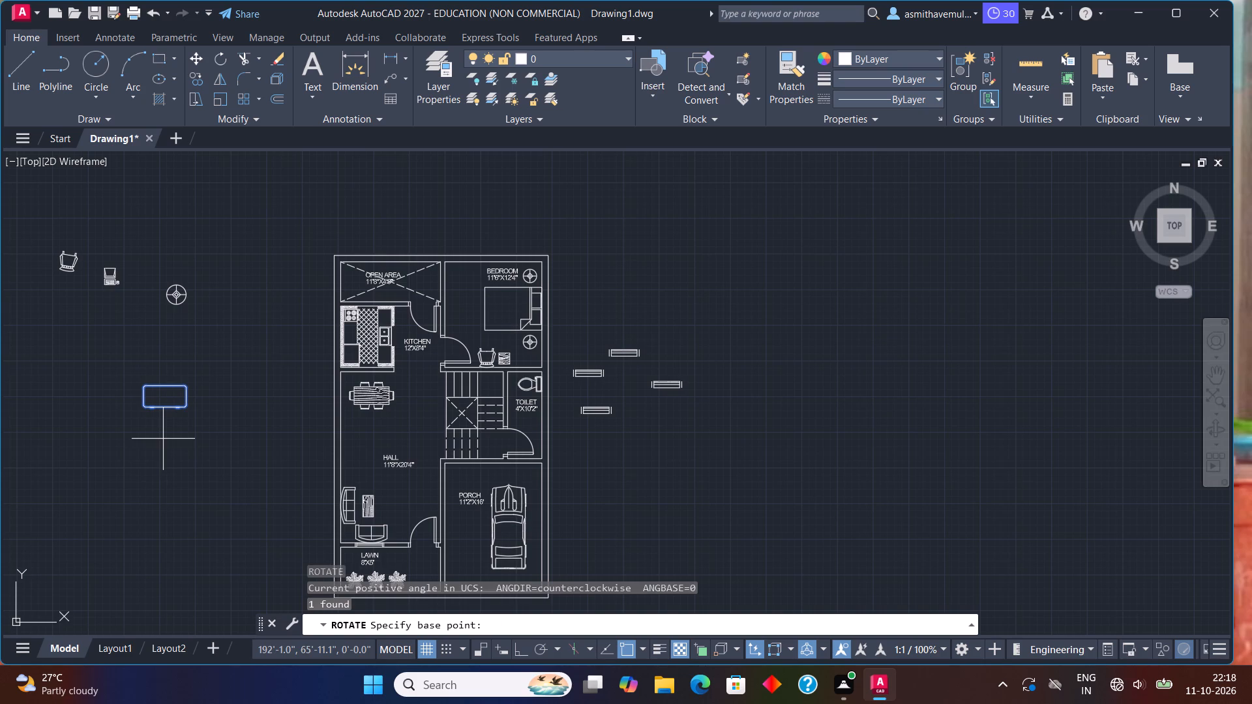
click(186, 386)
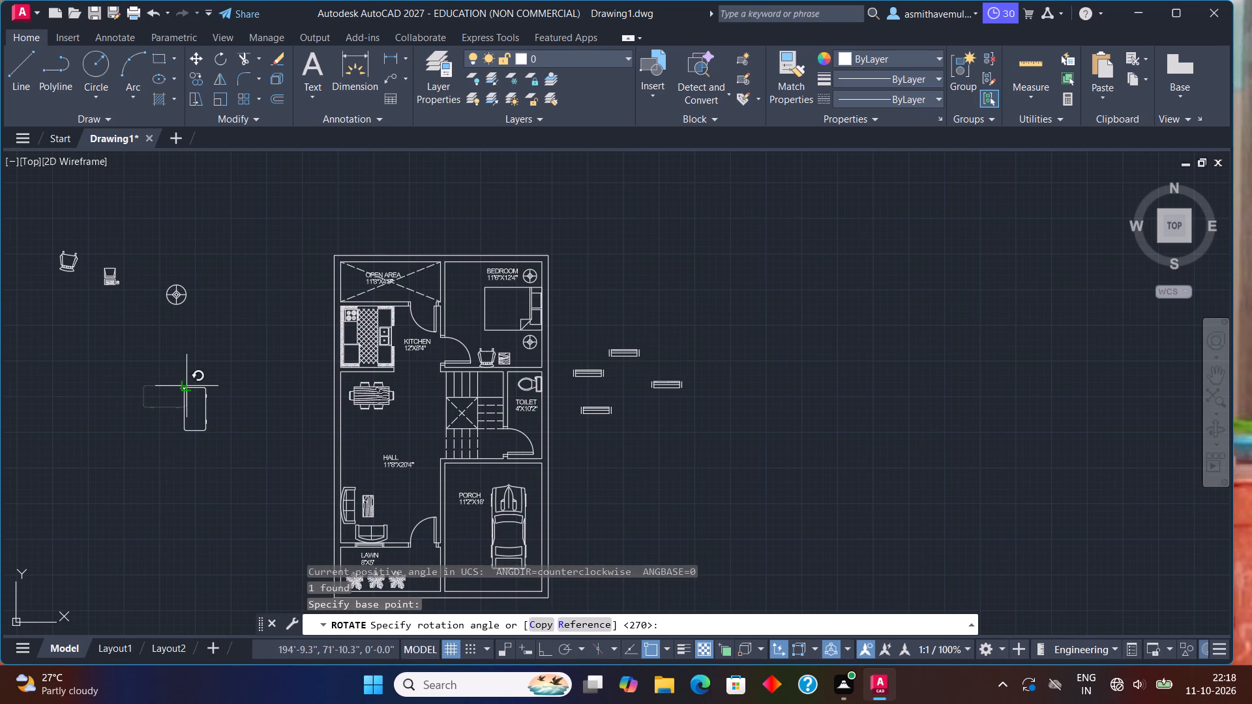
scroll(183, 387, up, 1)
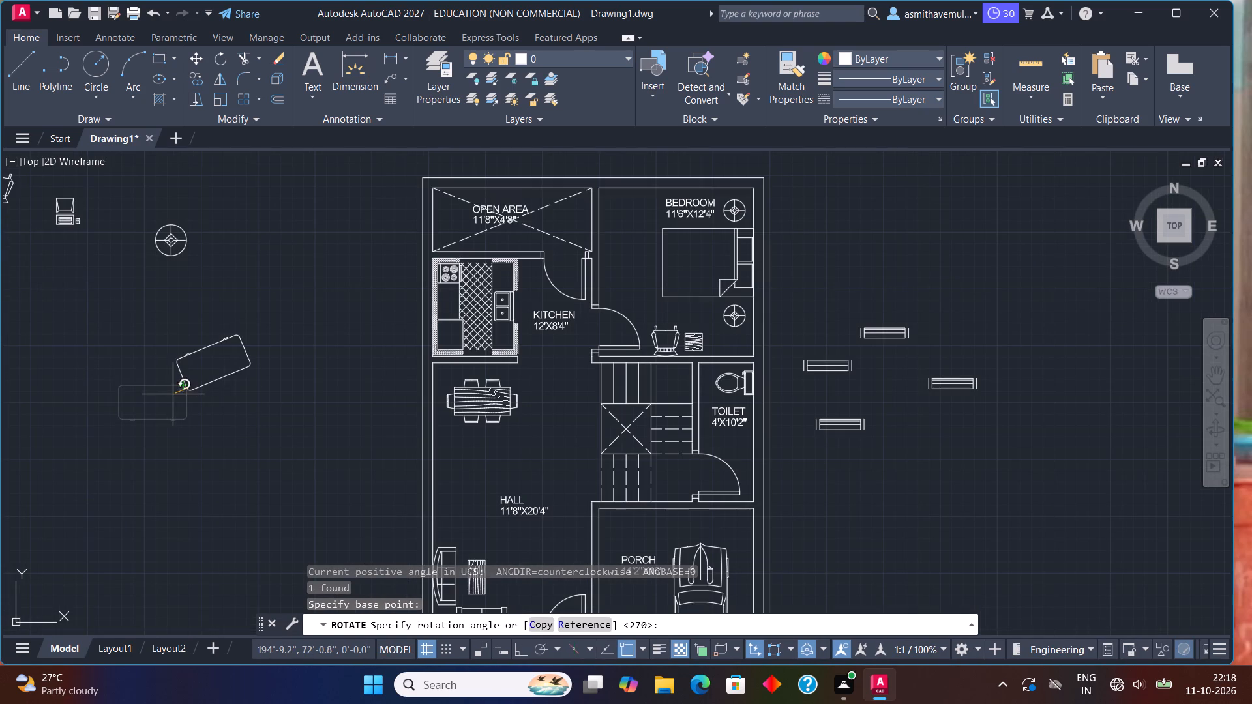
key(F8)
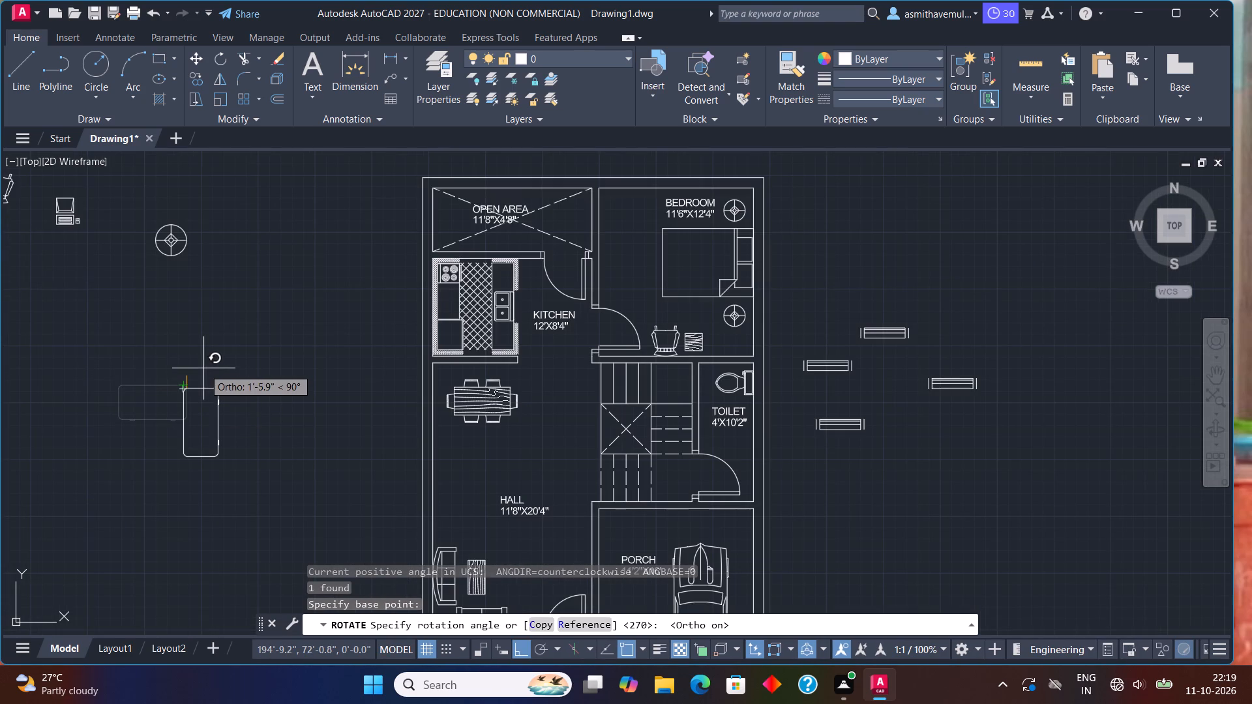
click(203, 368)
Move the rotated cabinet into the bedroom, with its back against the wall shared with the open area, facing the bed.
drag(233, 418, 158, 454)
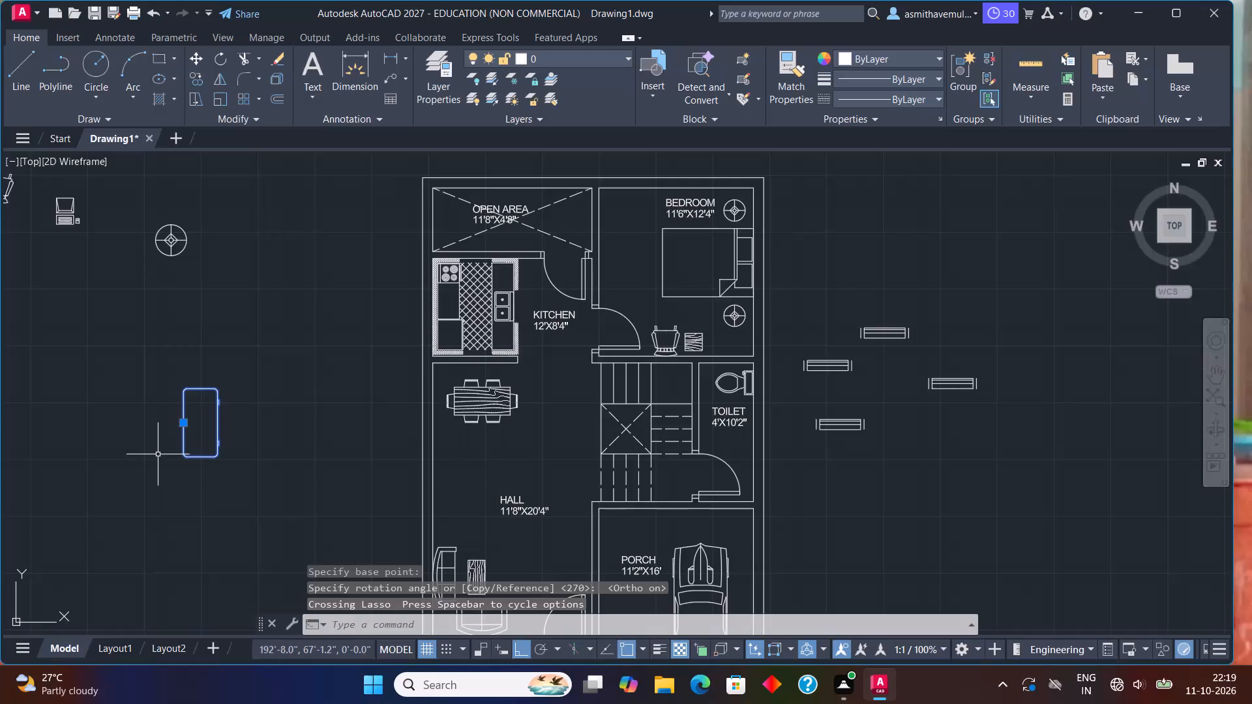
key(m)
key(Return)
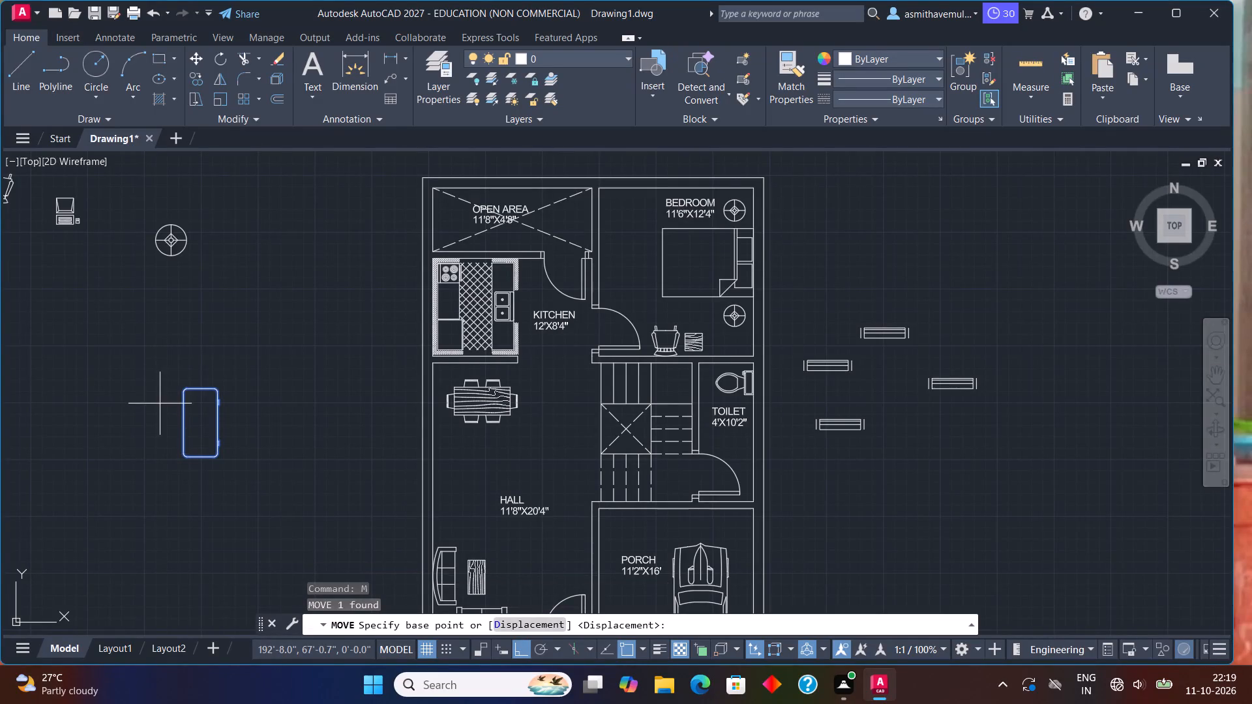
click(183, 422)
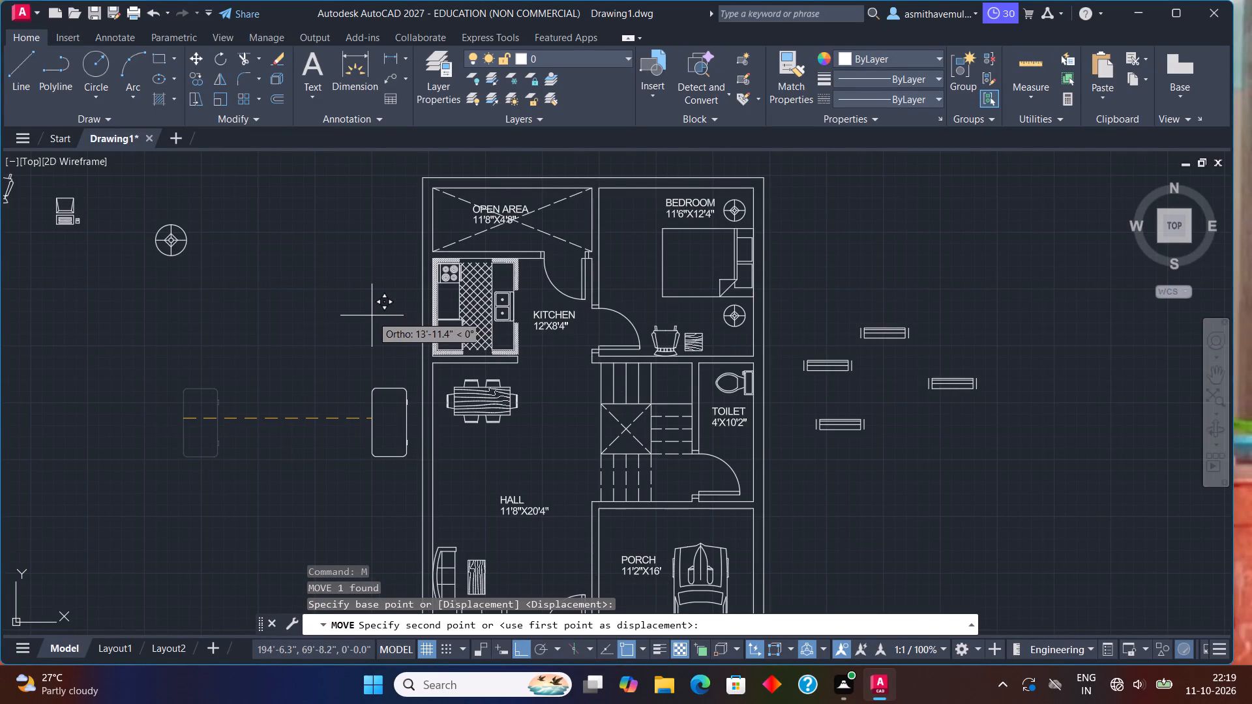
key(F8)
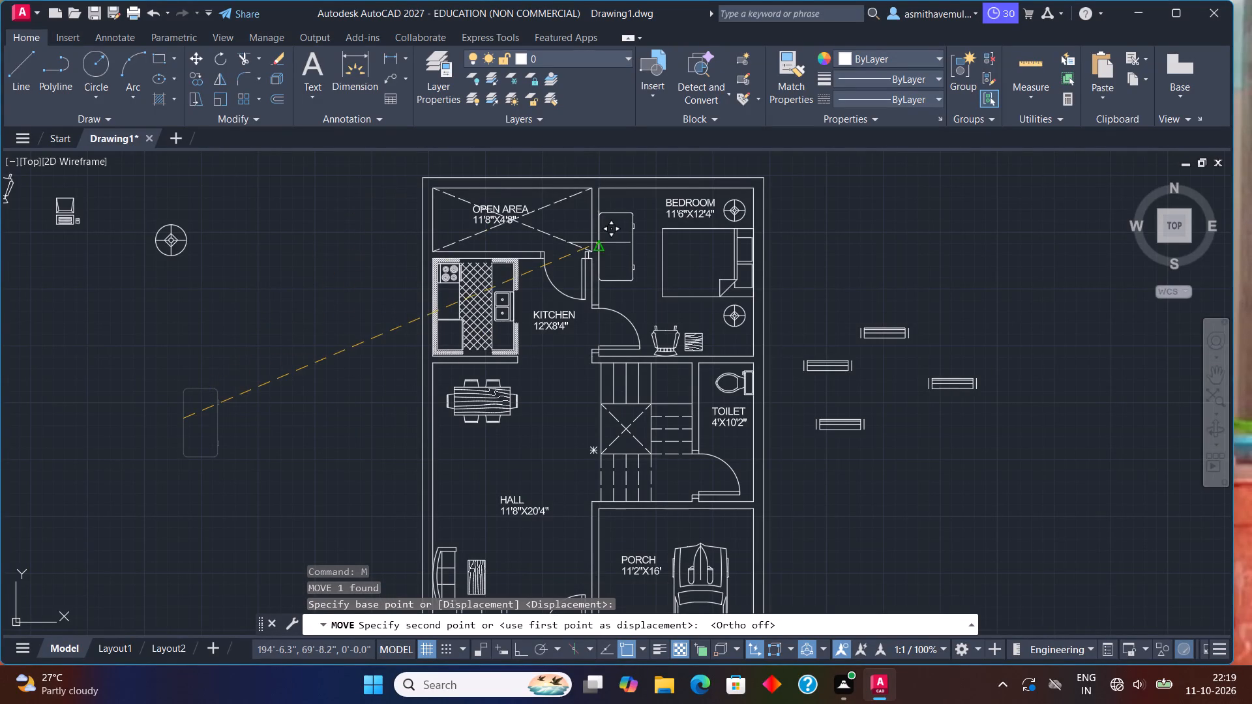
middle_drag(600, 242, 355, 360)
scroll(359, 352, up, 3)
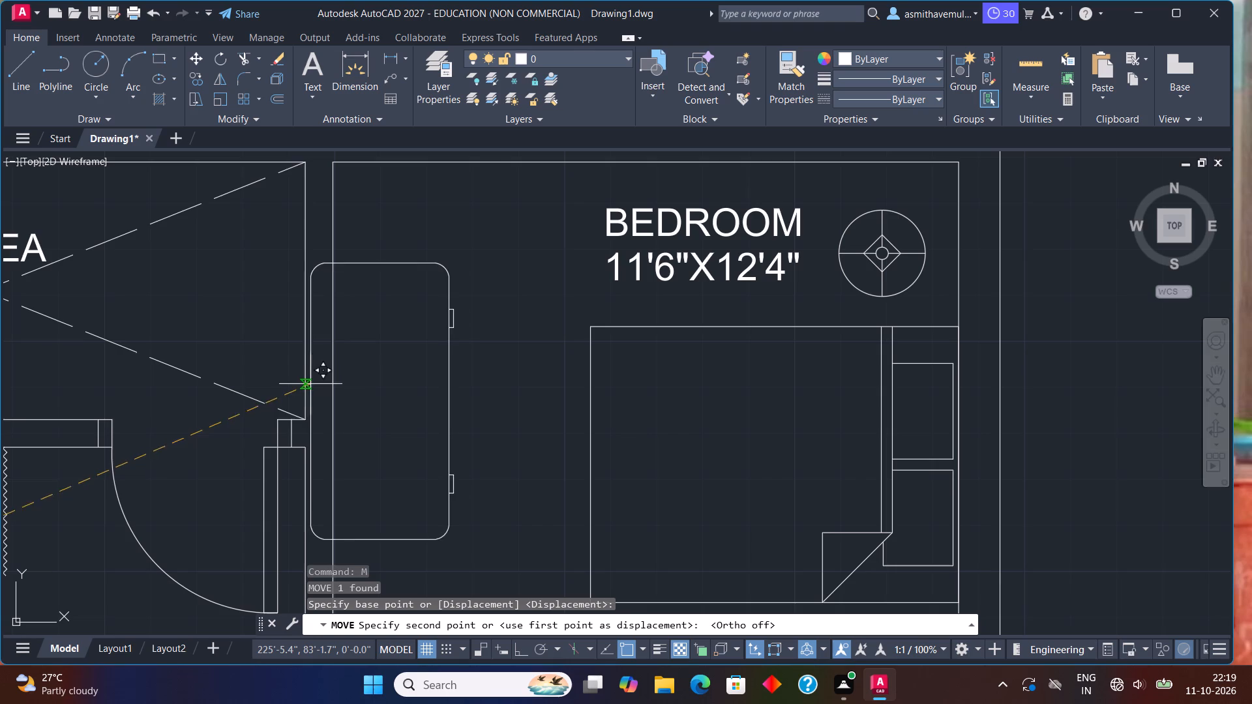
middle_drag(334, 405, 383, 283)
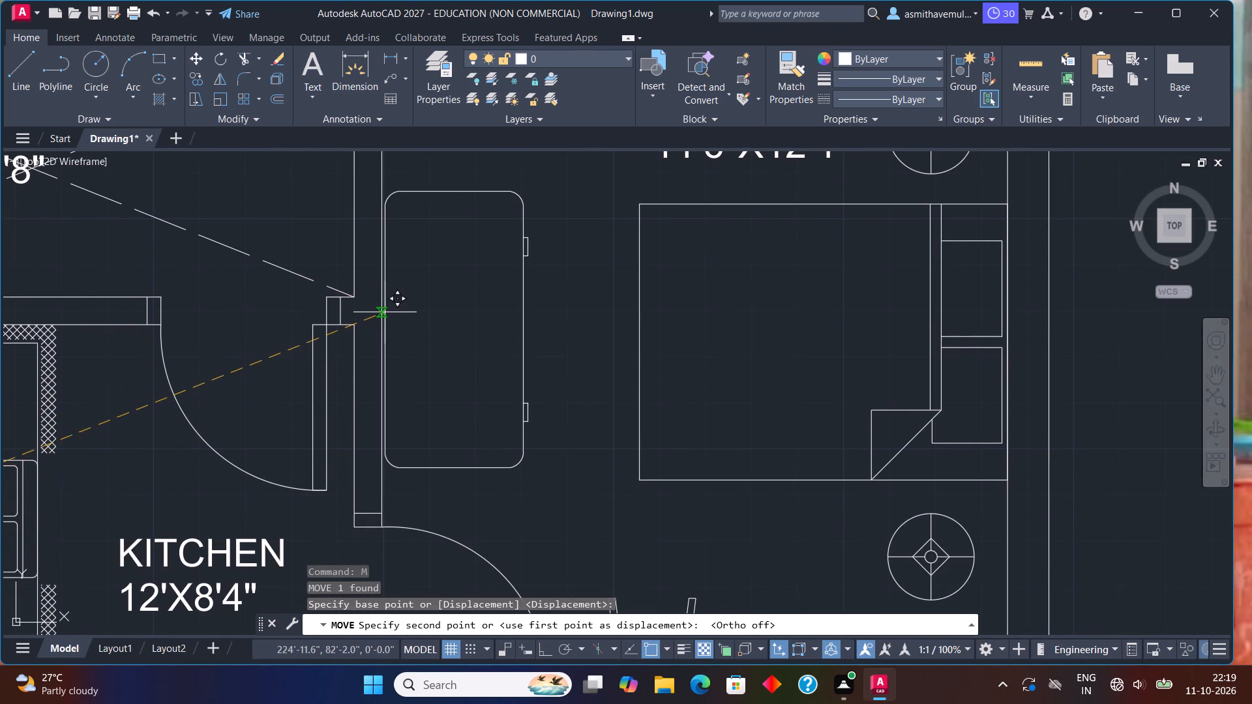
scroll(380, 309, up, 1)
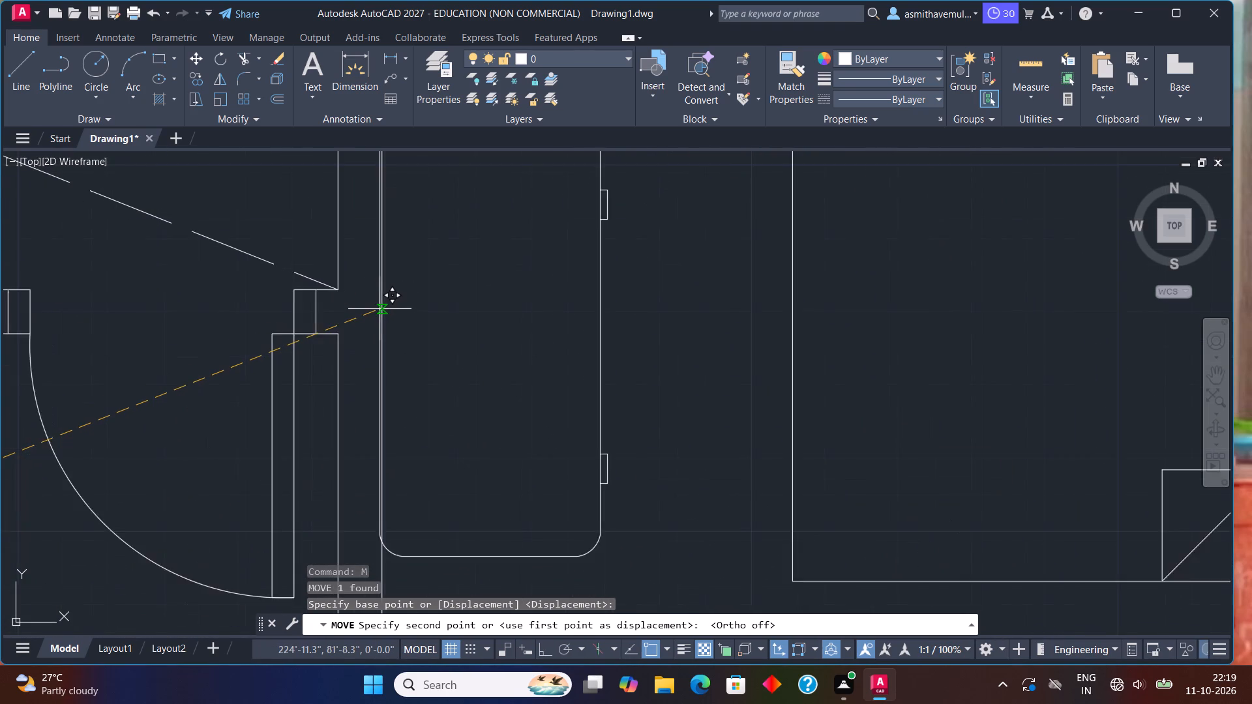
scroll(380, 309, up, 1)
click(383, 327)
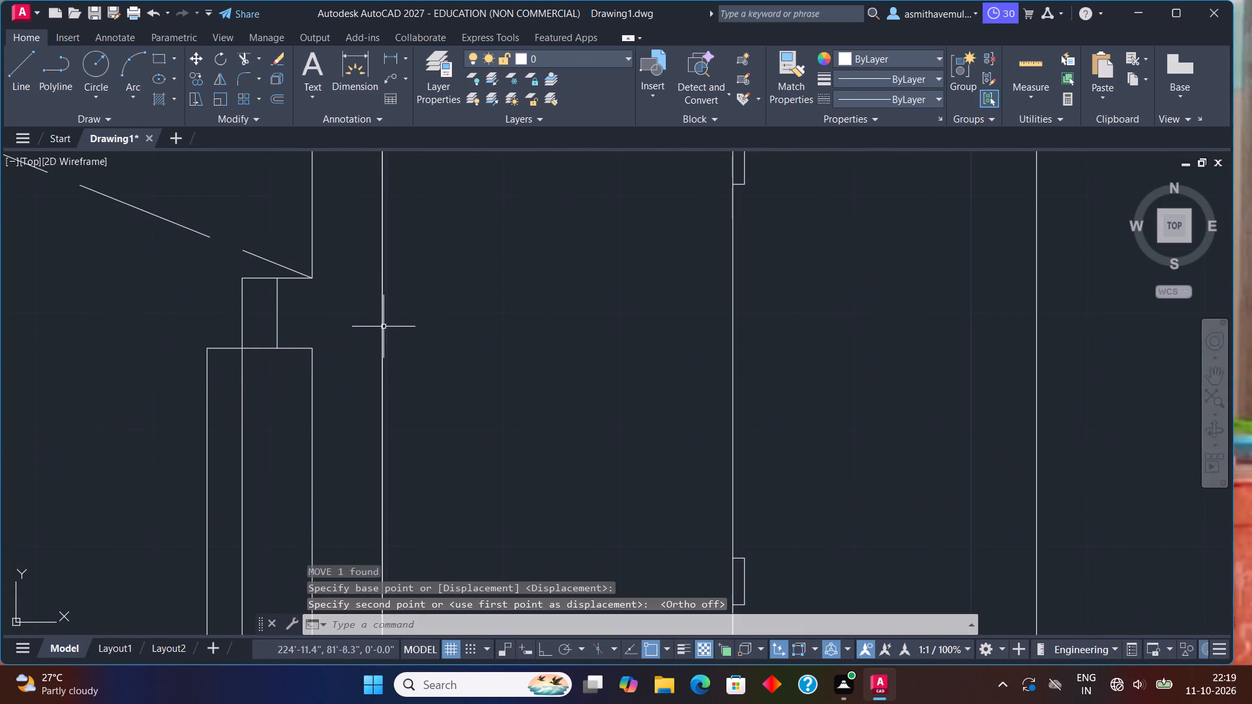
Scale the bedroom cabinet down freehand from its back corner nearest the bedroom door, to a little over half size.
scroll(431, 307, down, 2)
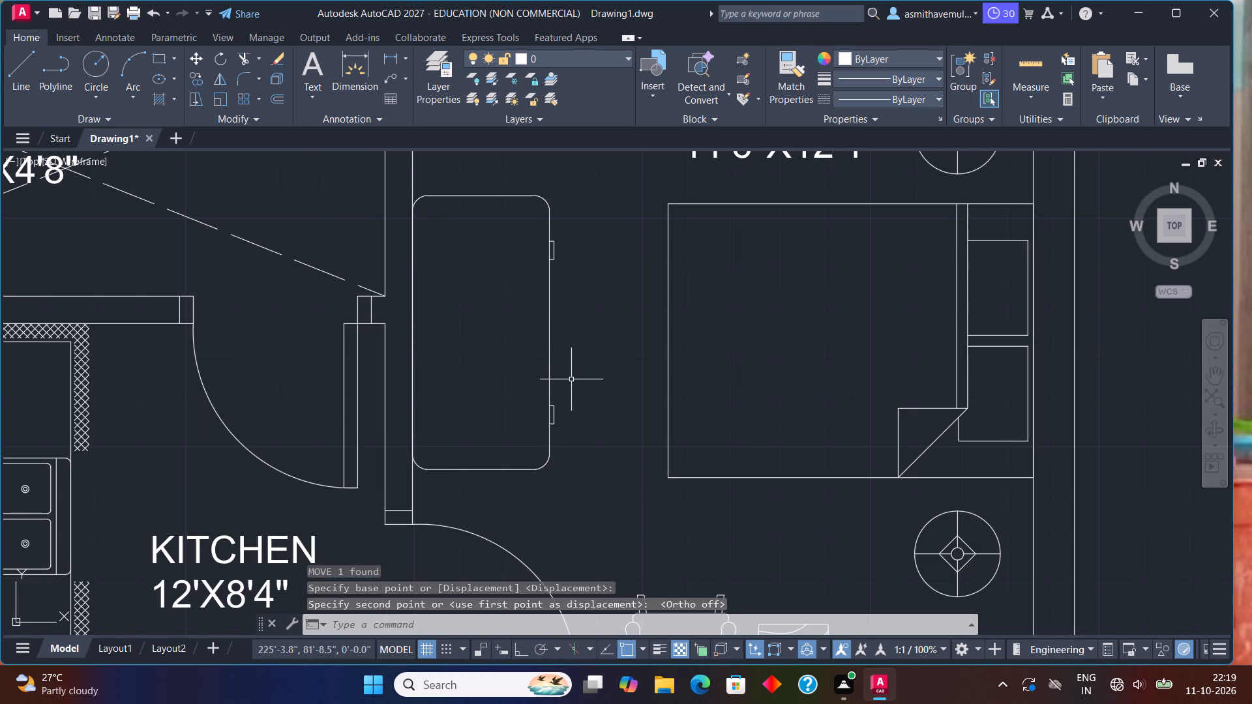
drag(565, 383, 482, 432)
text(SCALE)
key(Return)
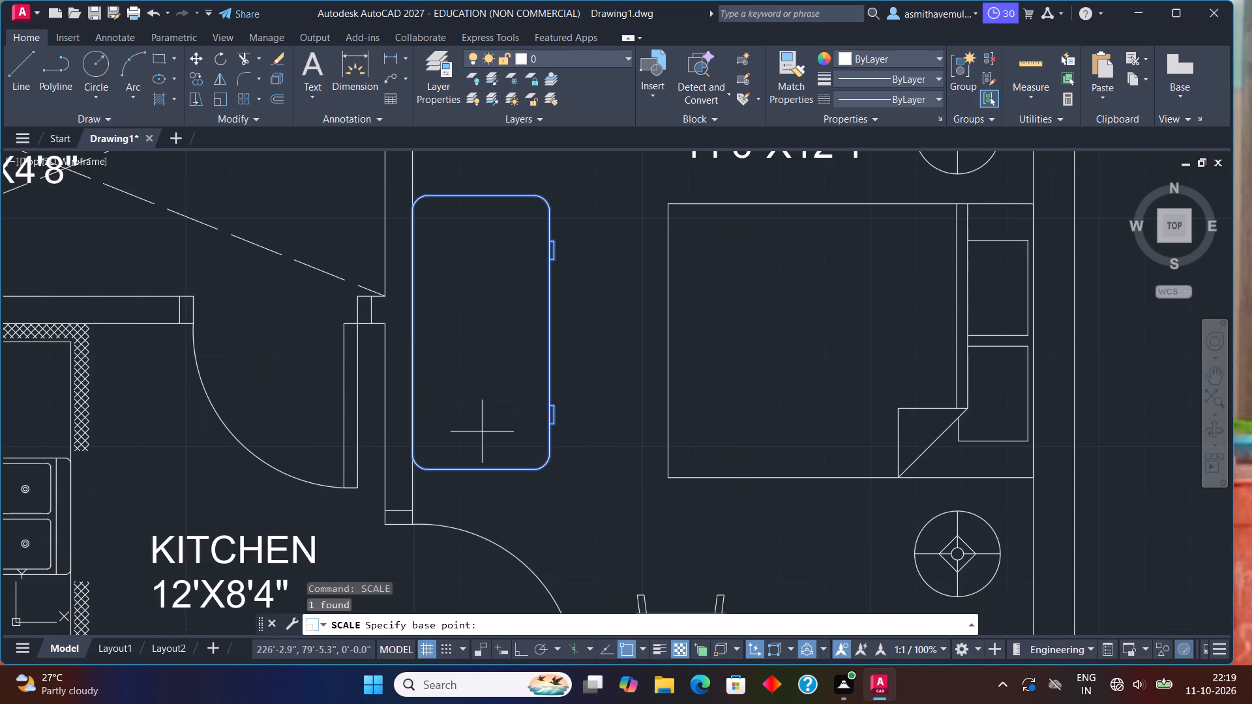
click(415, 459)
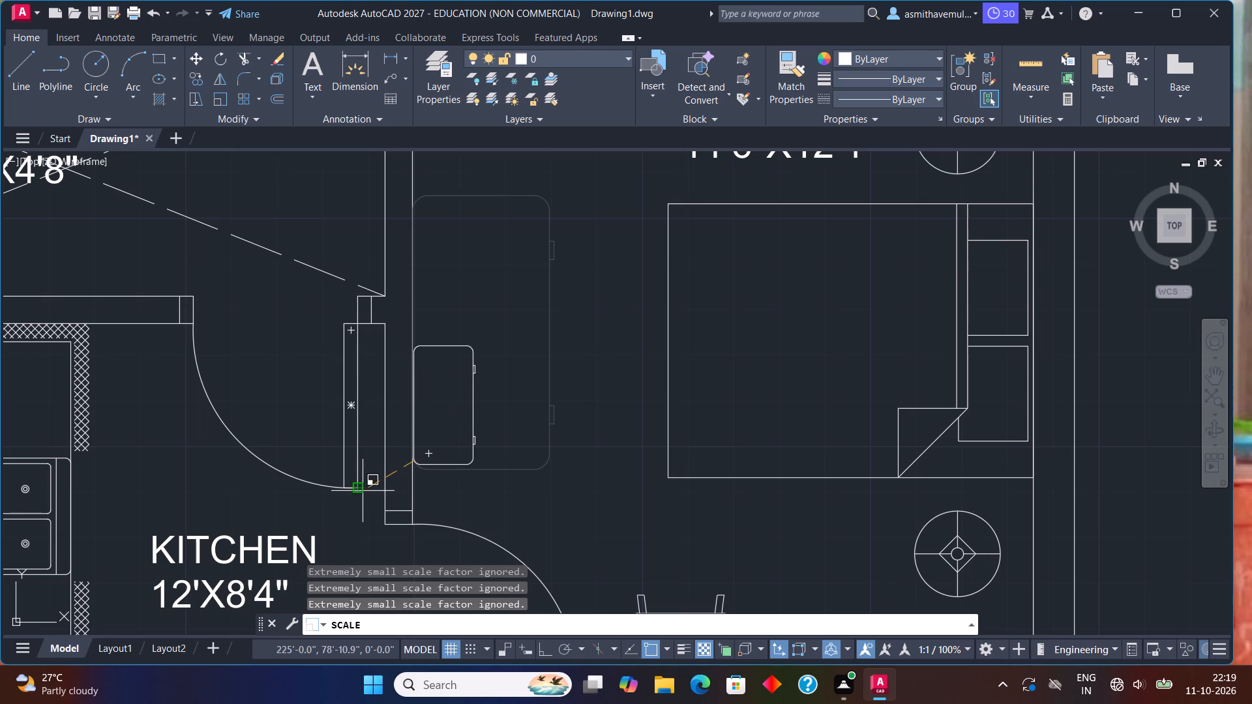
click(342, 502)
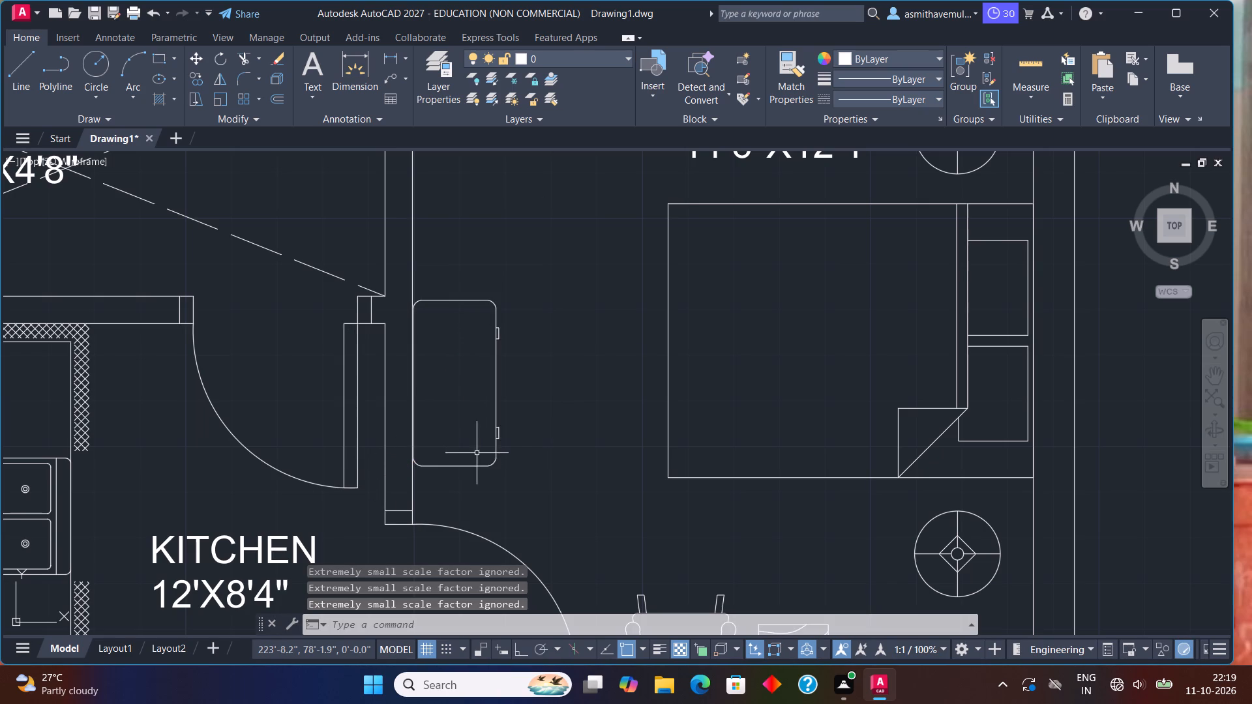
Move the reduced cabinet along the bedroom wall, away from the door and toward the rear of the house.
click(413, 395)
key(m)
key(Return)
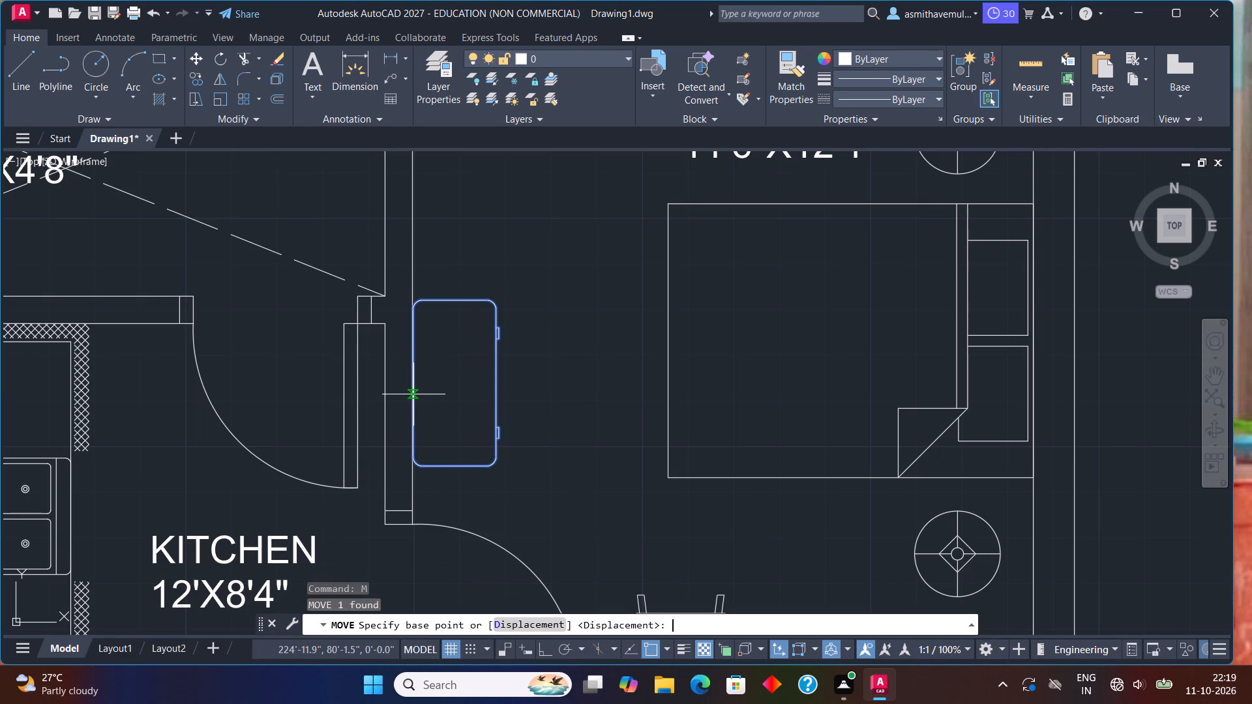
drag(413, 389, 414, 377)
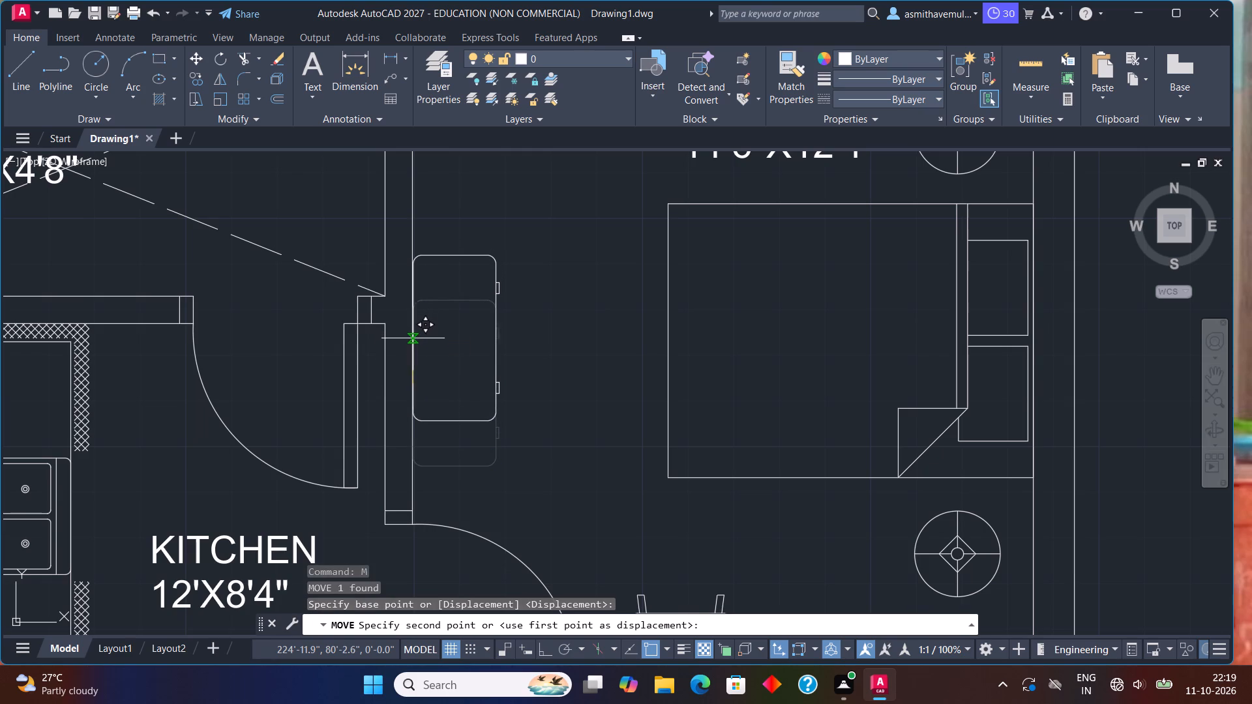
scroll(414, 339, up, 1)
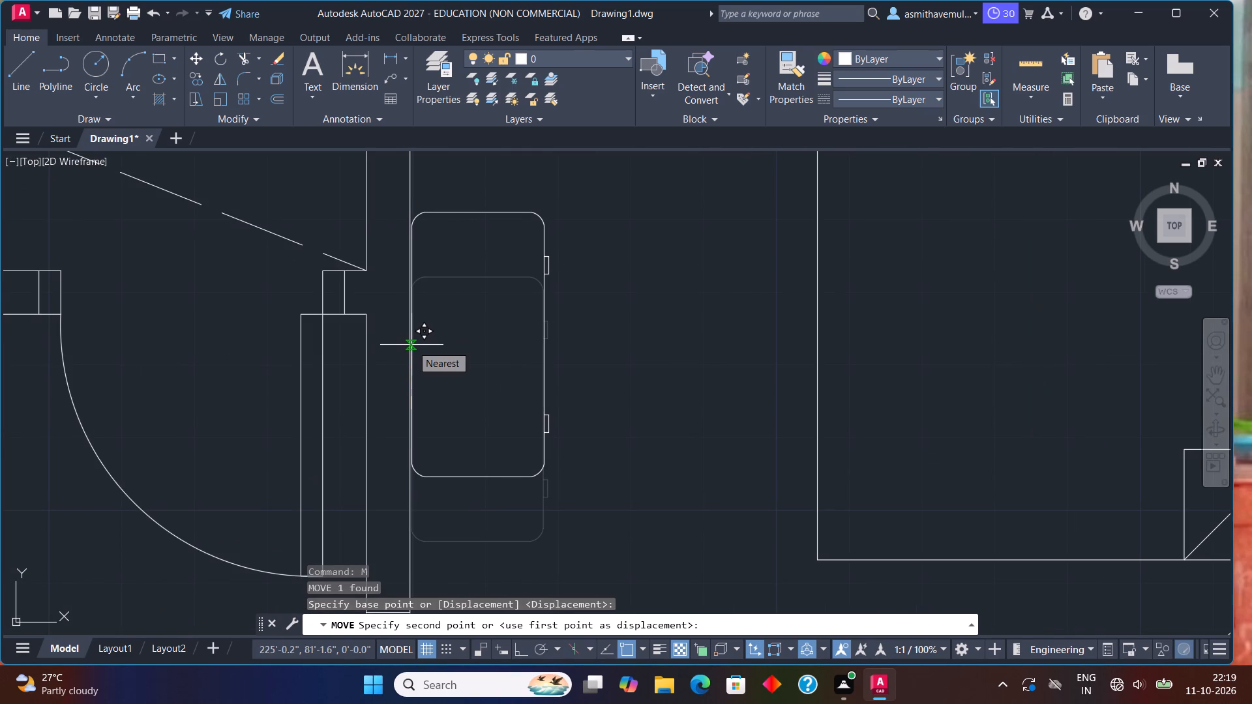
click(411, 345)
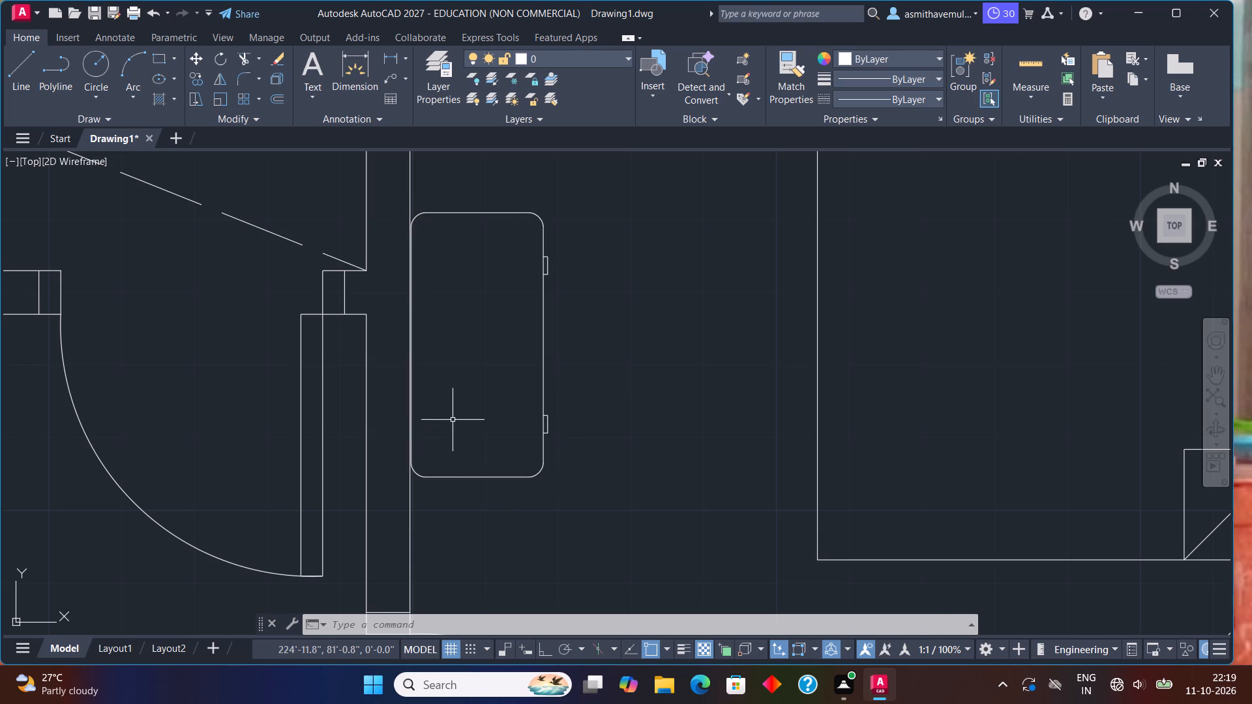
Rotate the computer block outside the plan by 90 degrees.
scroll(453, 419, down, 4)
middle_drag(422, 442, 538, 371)
middle_drag(343, 426, 527, 394)
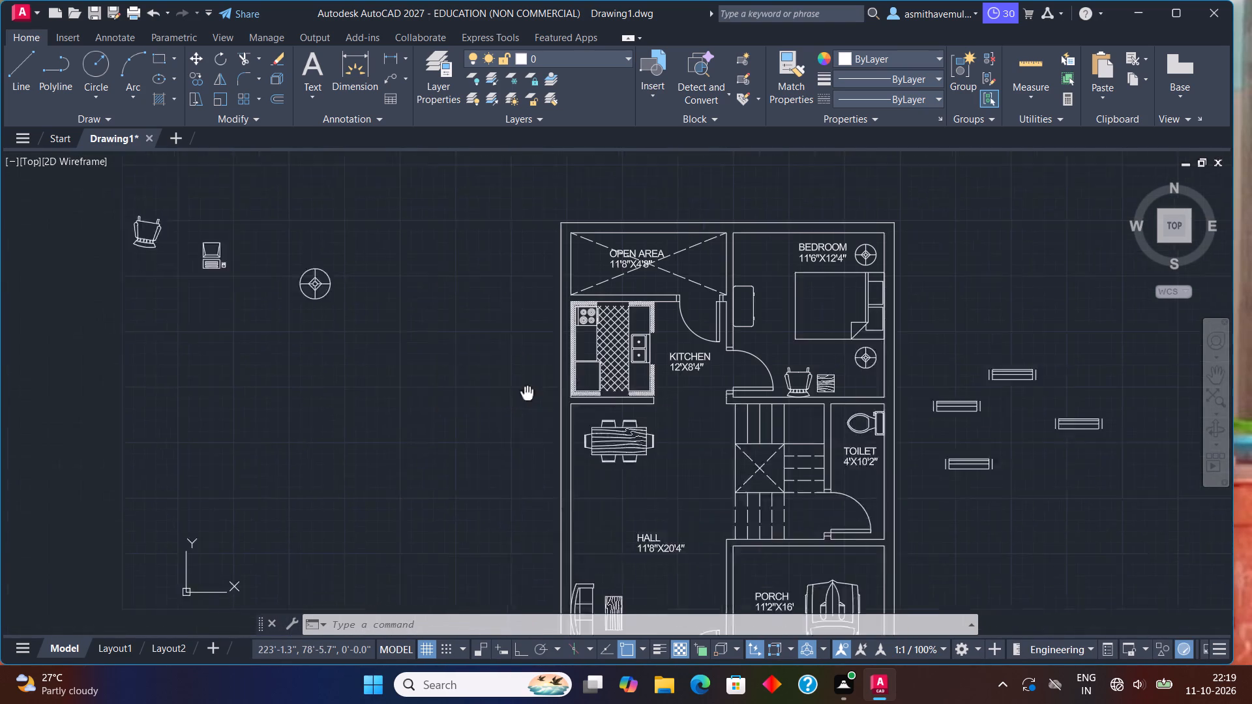
middle_drag(527, 394, 571, 394)
drag(297, 237, 240, 312)
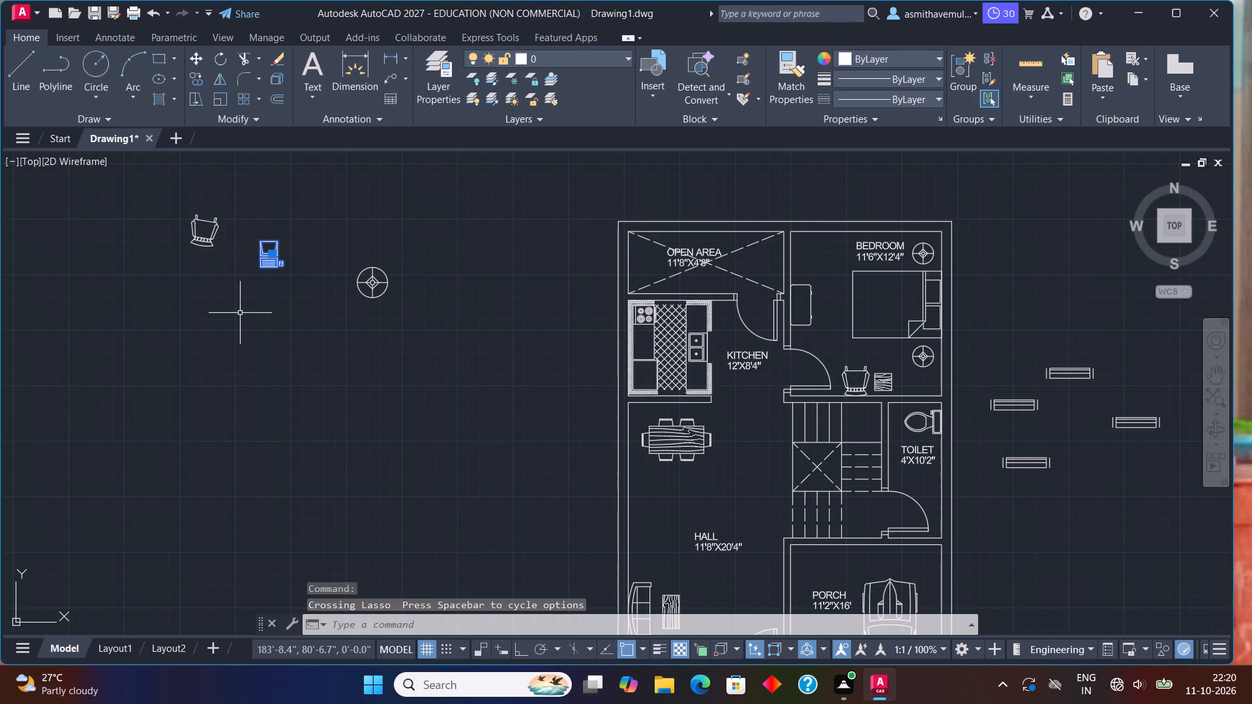
key(r)
key(o)
key(Return)
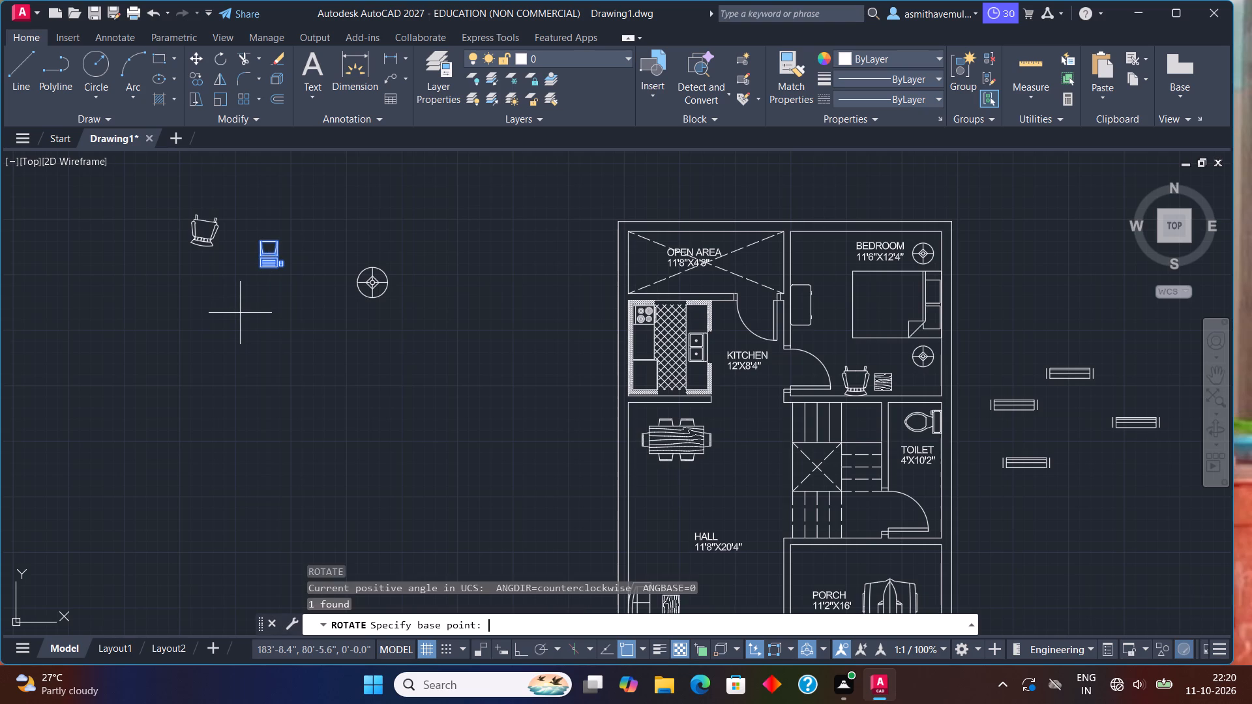
click(268, 239)
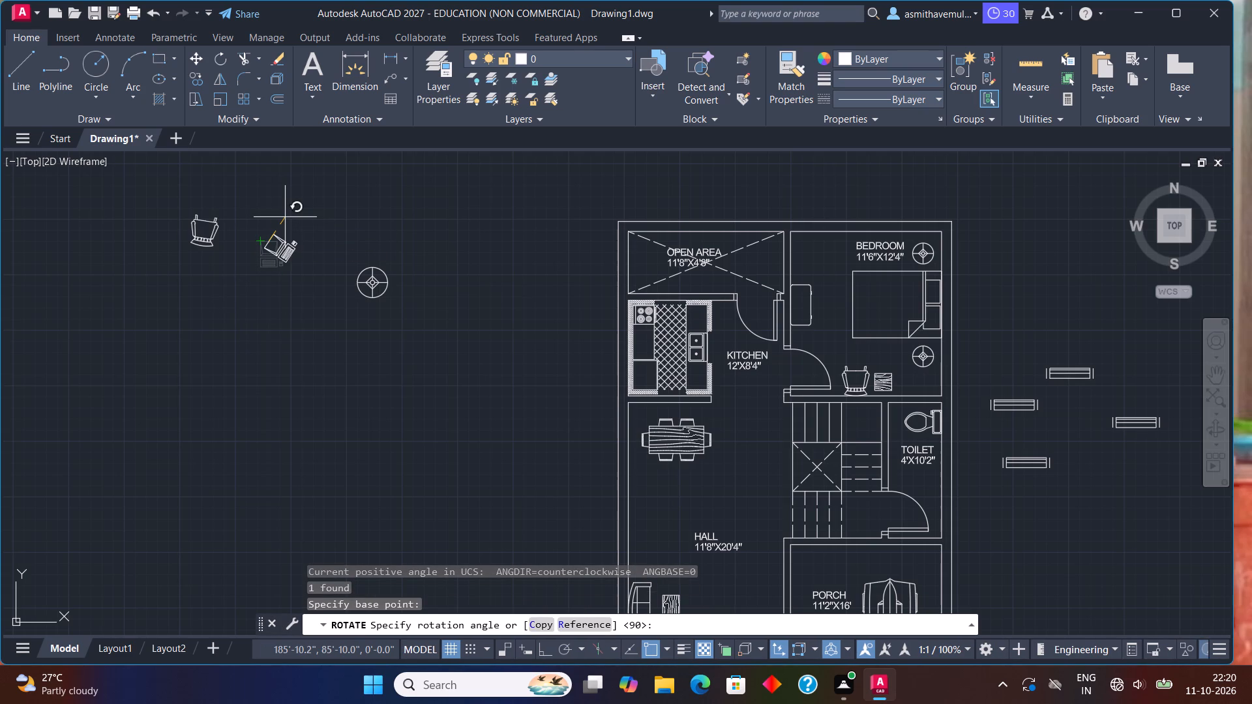
key(F8)
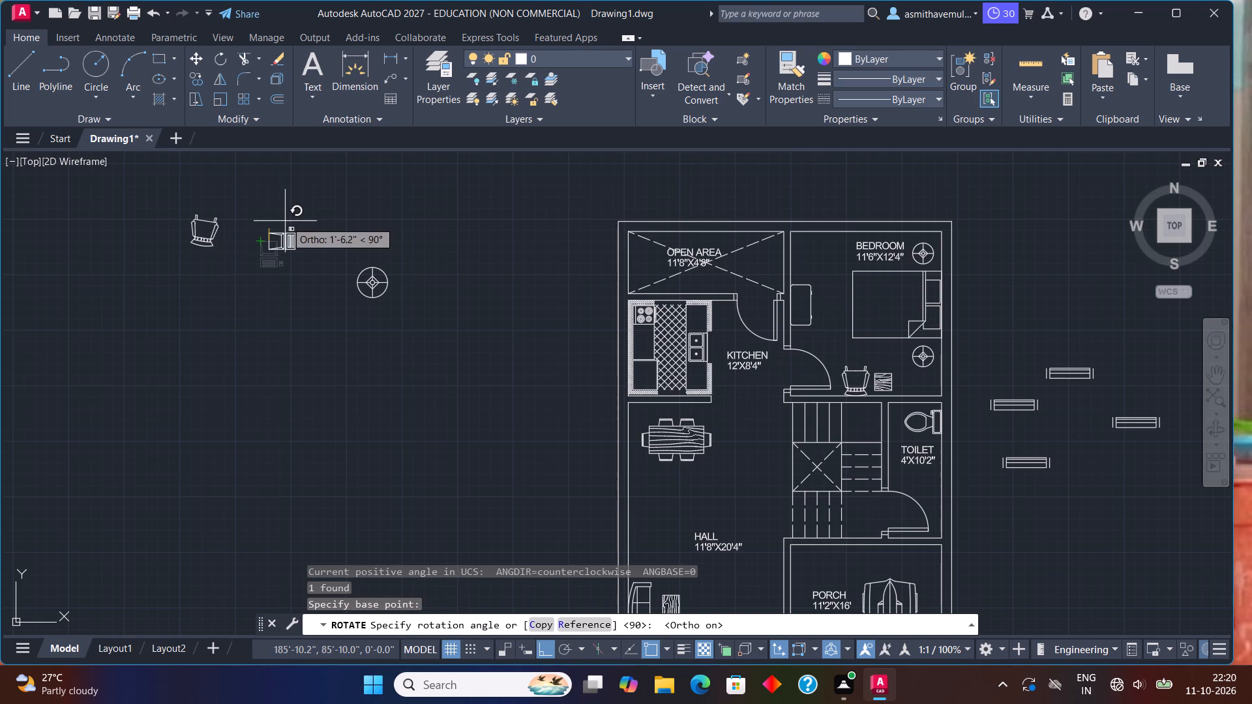
click(285, 221)
Move the rotated computer block from outside the plan onto the bedroom cabinet, with its keyboard edge on the cabinet's front edge facing the bed.
drag(288, 224, 238, 299)
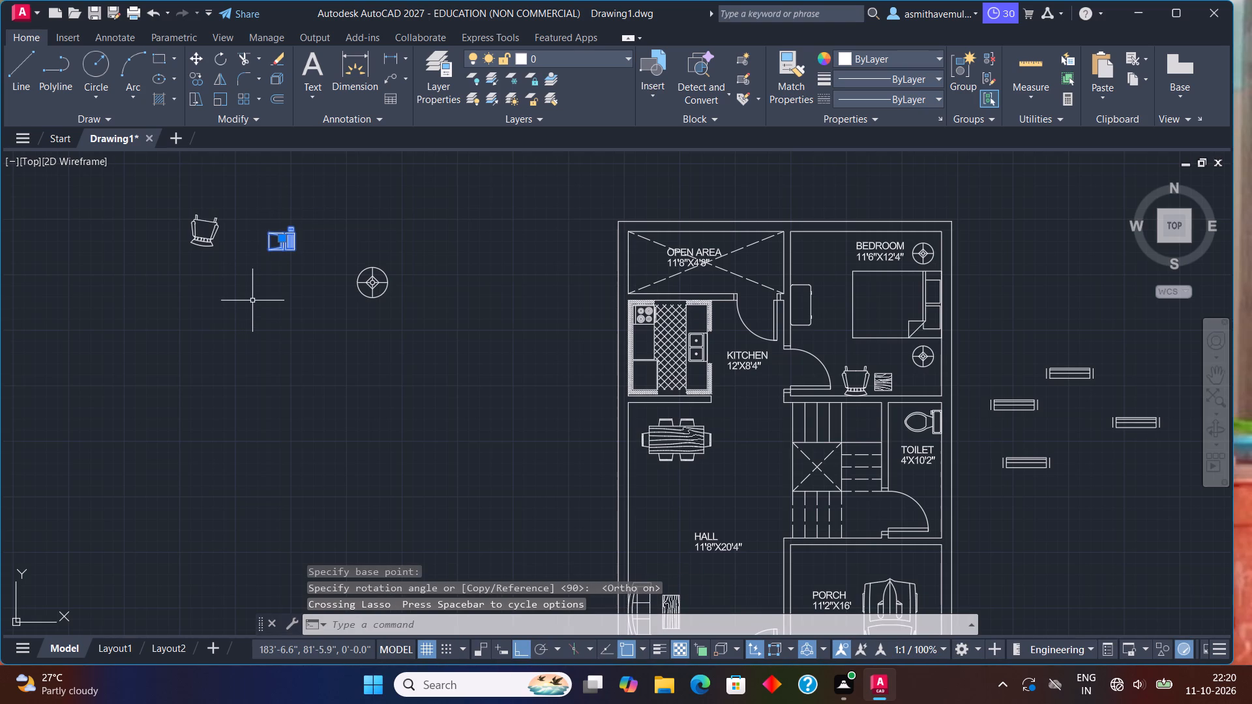
key(m)
key(Return)
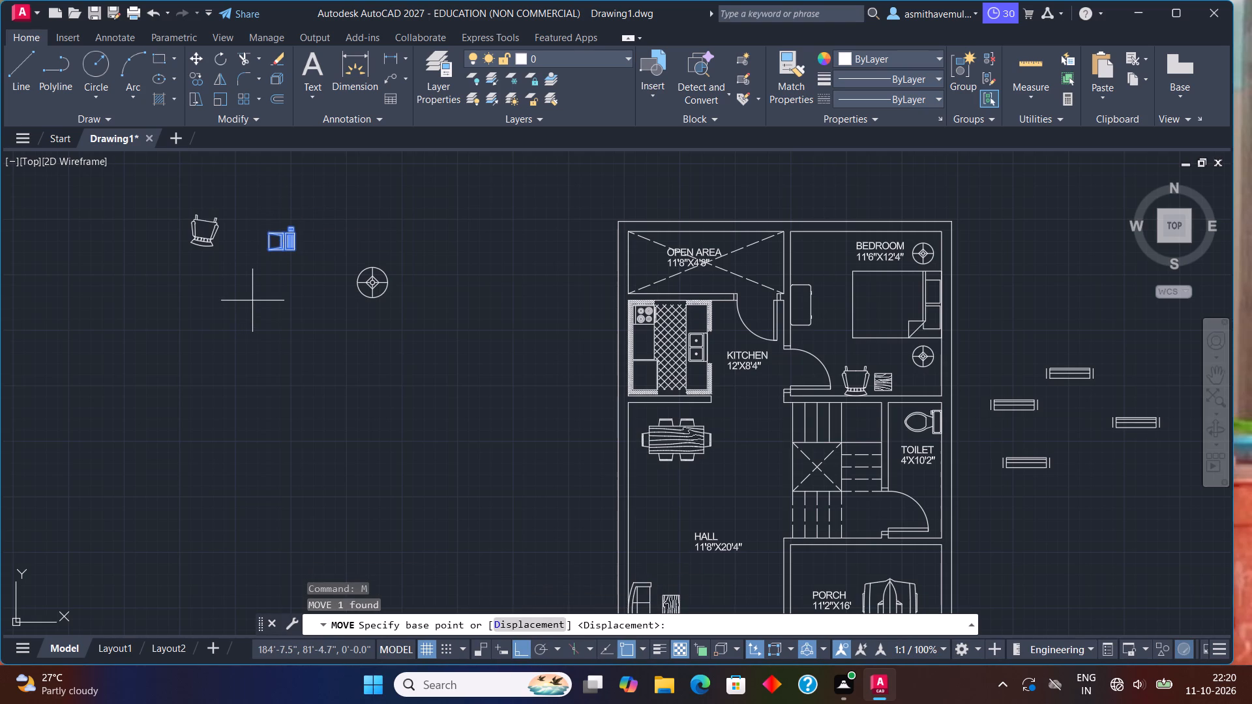
click(299, 241)
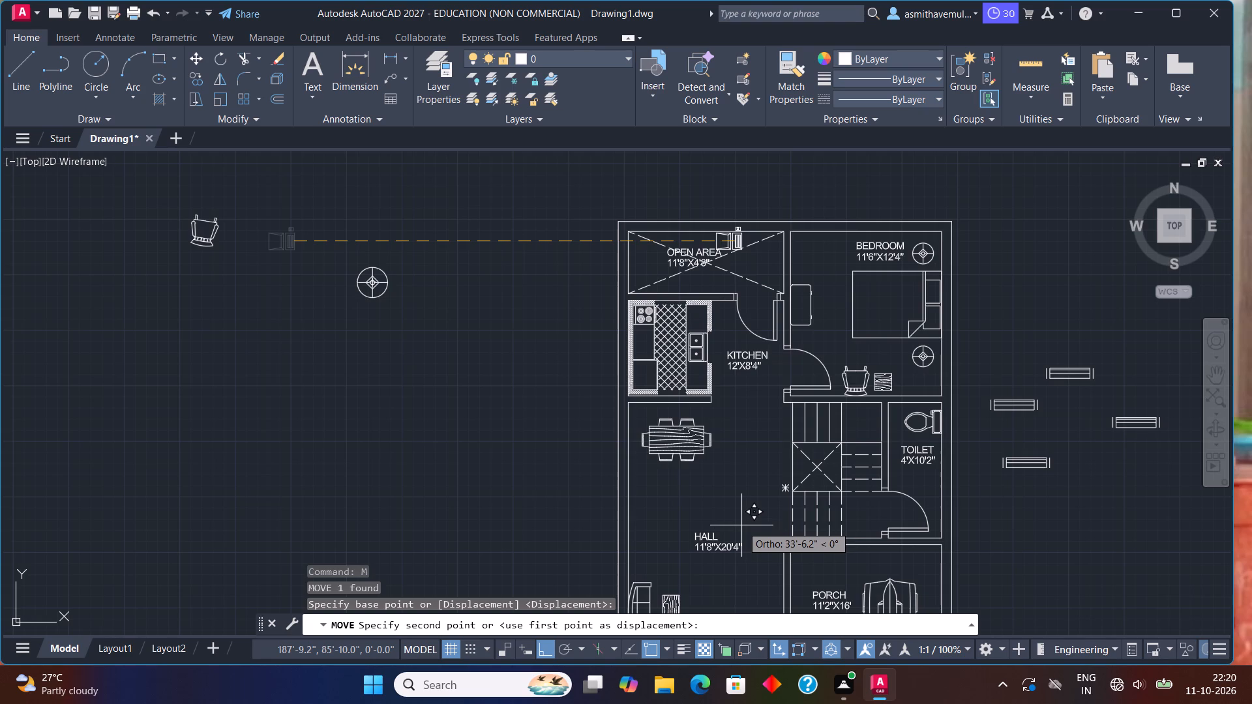
key(F8)
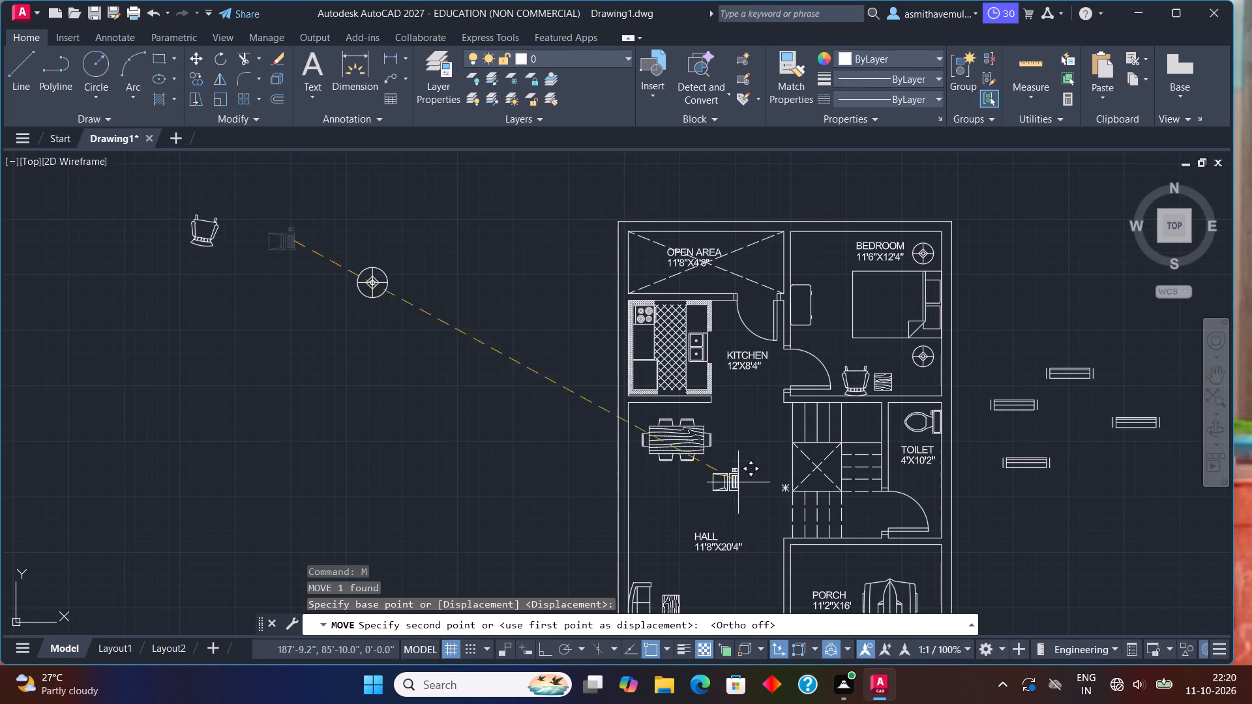
scroll(768, 287, up, 3)
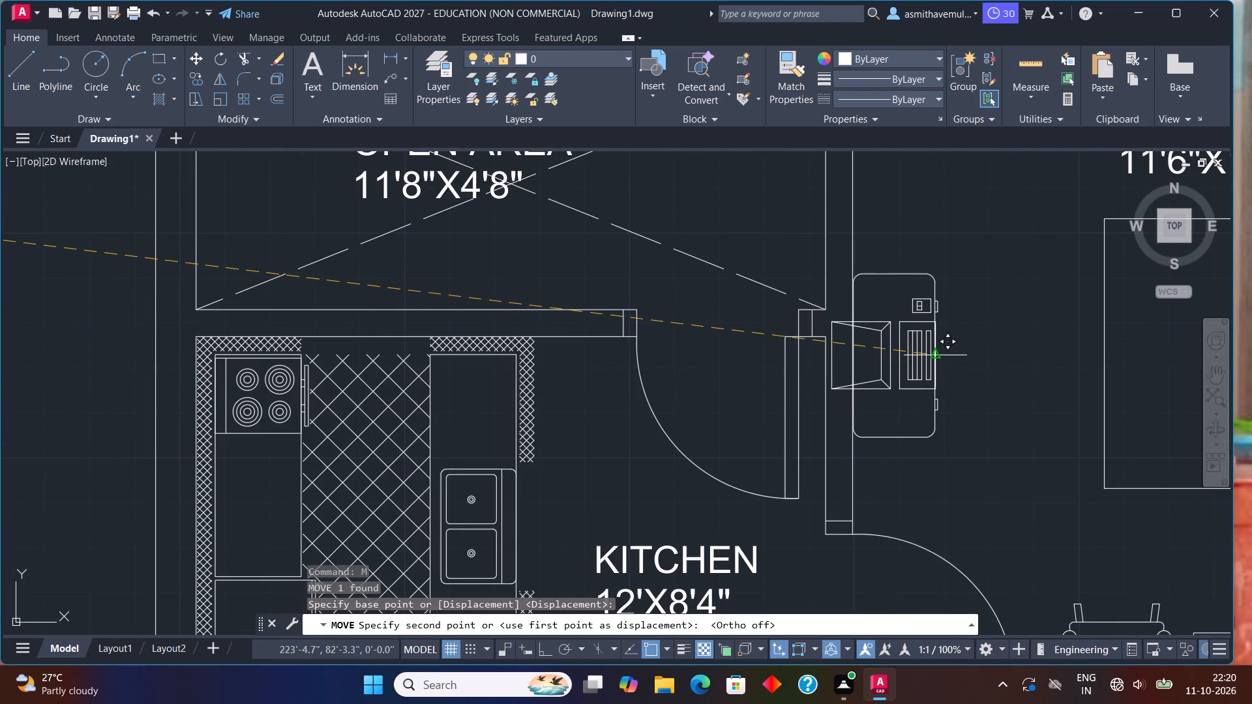
click(933, 357)
Scale the computer block down freehand to about 70% from its keyboard's outer corner nearest the bedroom door, so it fits on the cabinet.
click(924, 366)
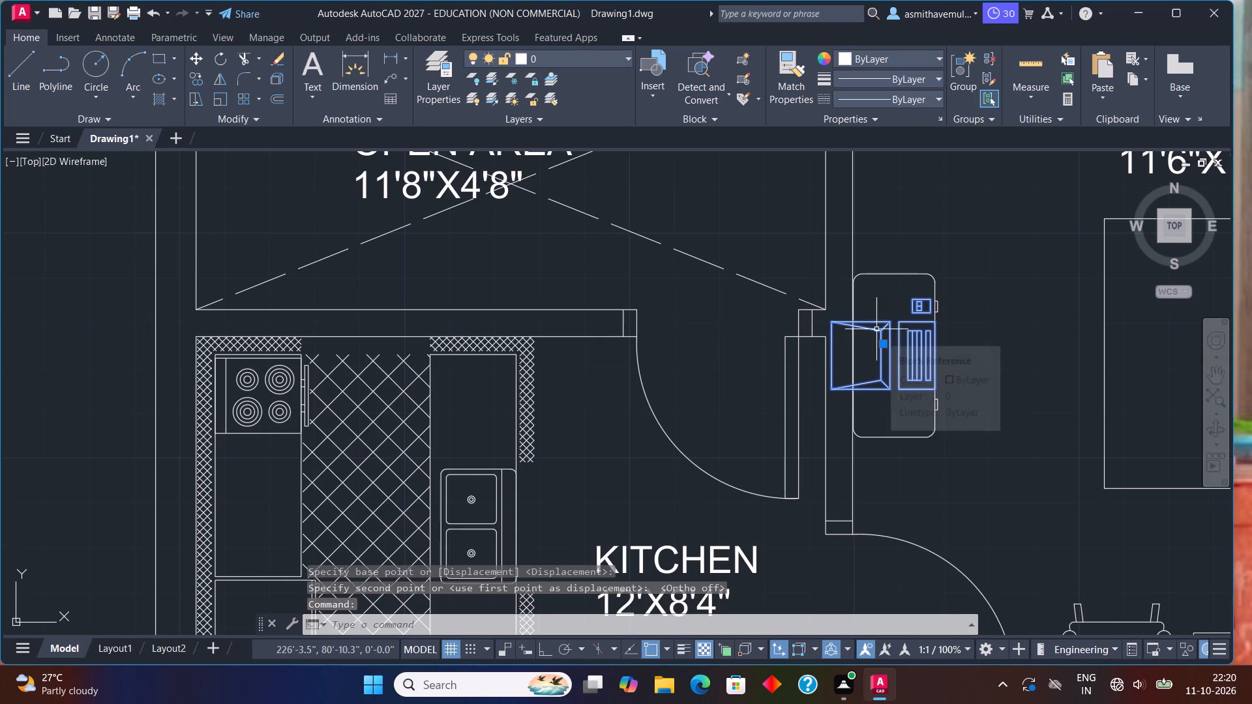
text(SCALE)
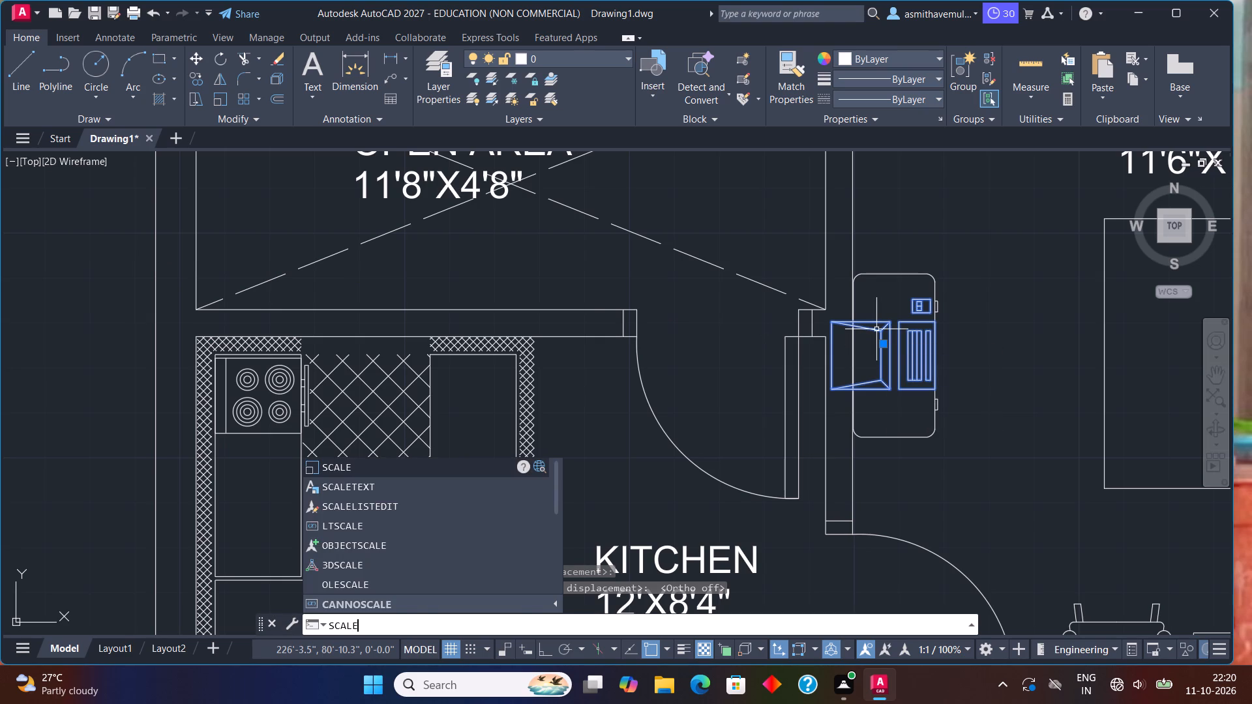
key(Return)
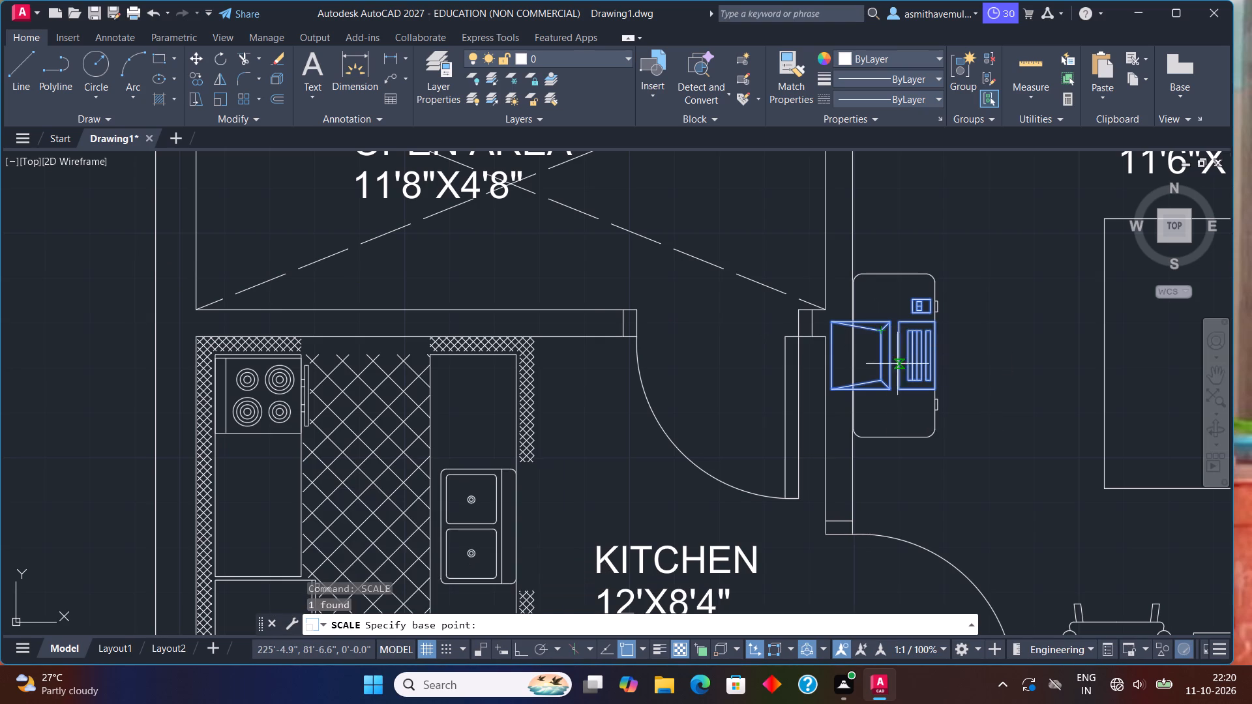
click(937, 389)
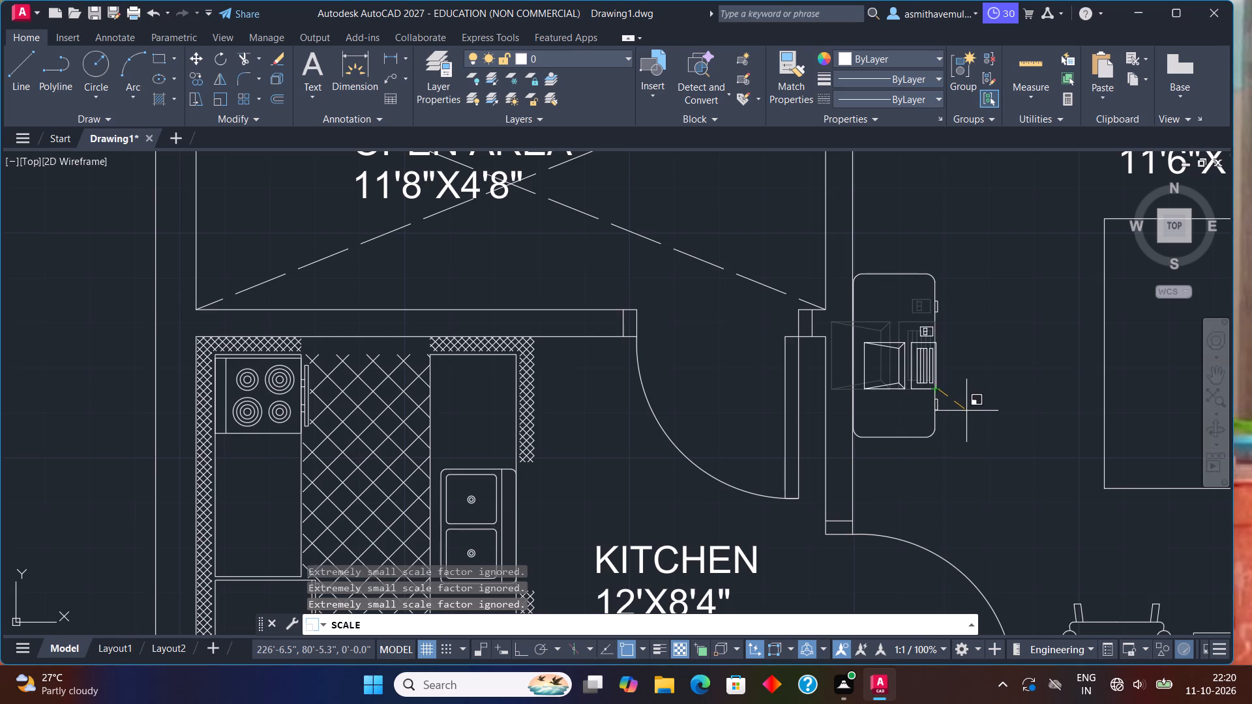
click(968, 410)
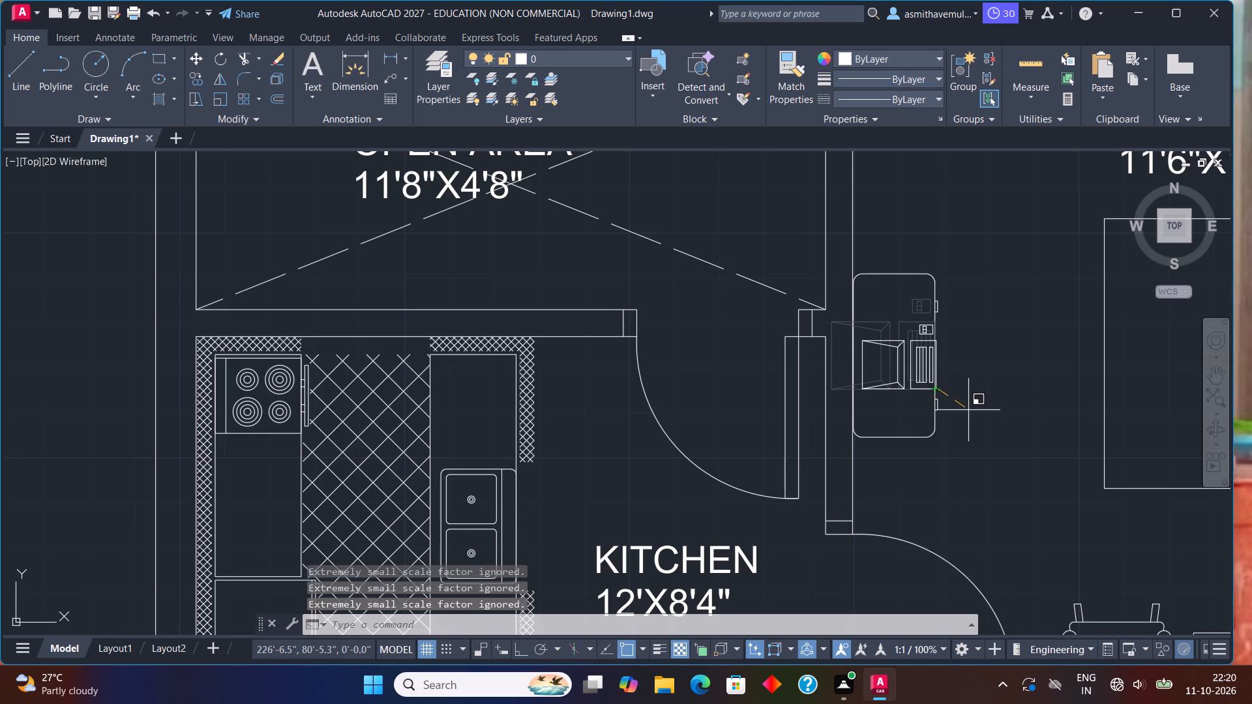
Draw a straight line from the hall's front wall beside the entrance door to the front inner wall line, closing off the lawn beside the trees.
scroll(969, 395, down, 3)
middle_drag(882, 391, 741, 272)
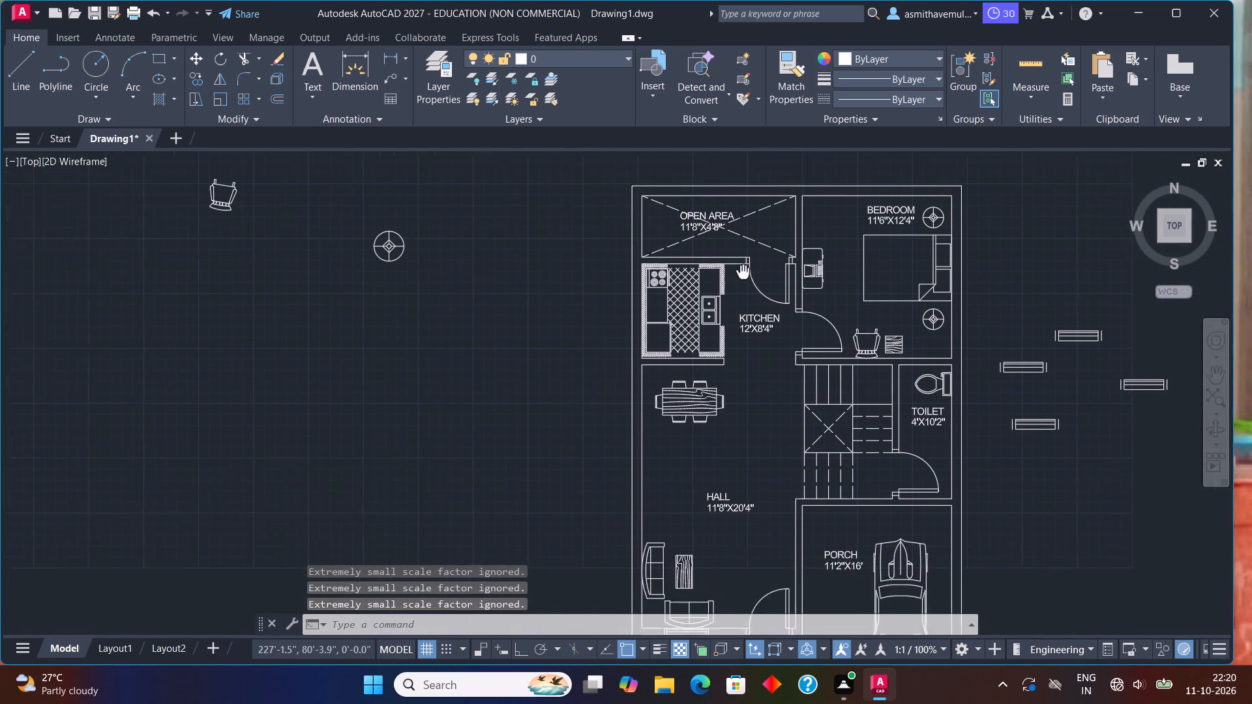
middle_drag(741, 272, 603, 244)
scroll(636, 246, down, 1)
middle_drag(728, 353, 716, 356)
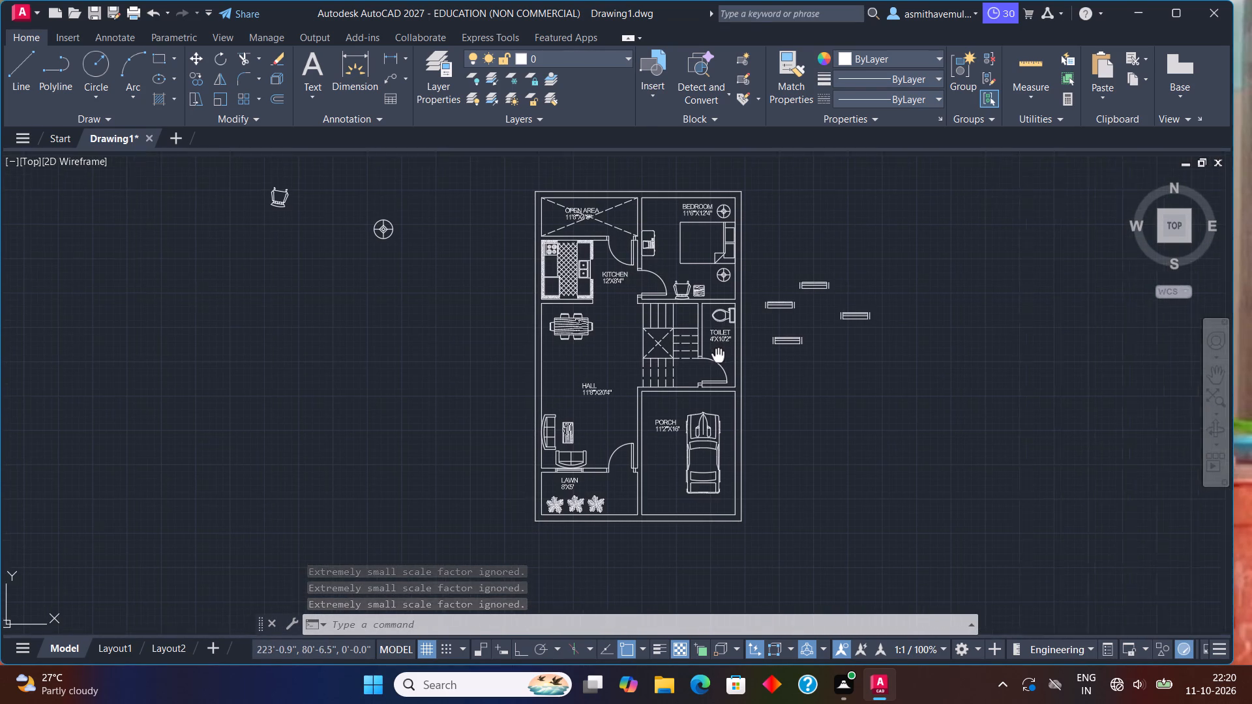
middle_drag(716, 356, 683, 362)
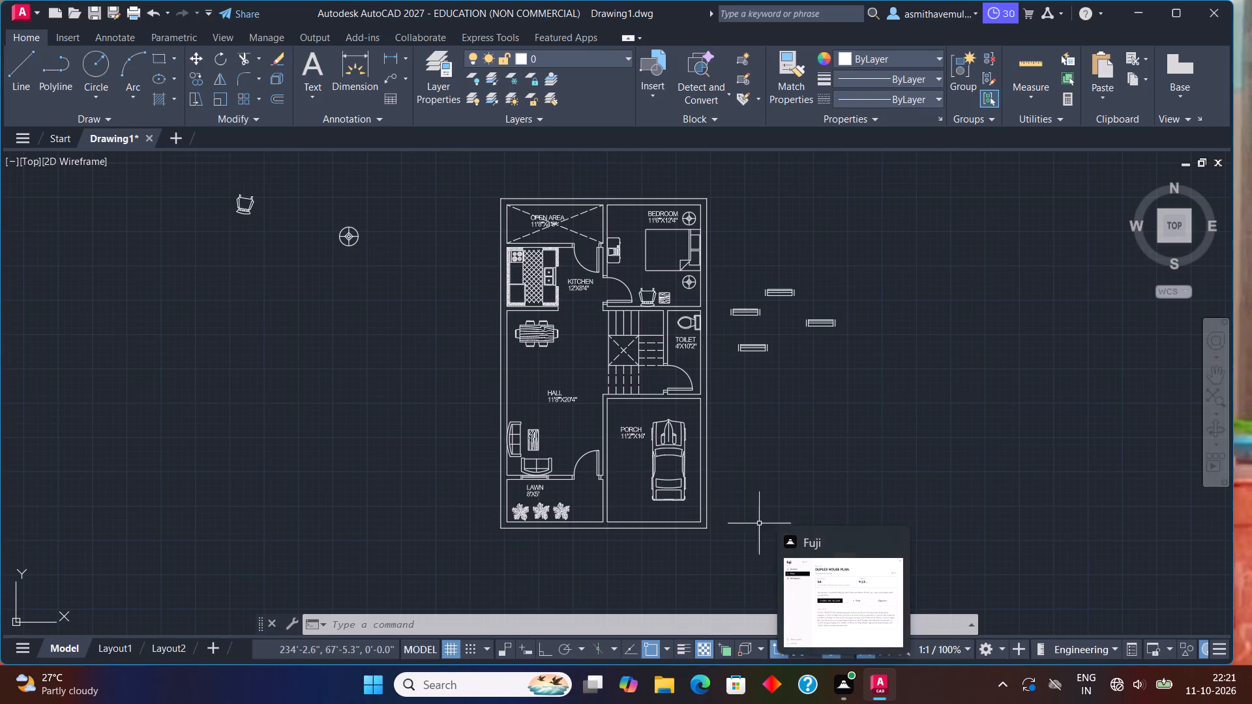
scroll(713, 478, up, 1)
middle_drag(712, 475, 813, 336)
scroll(708, 388, up, 1)
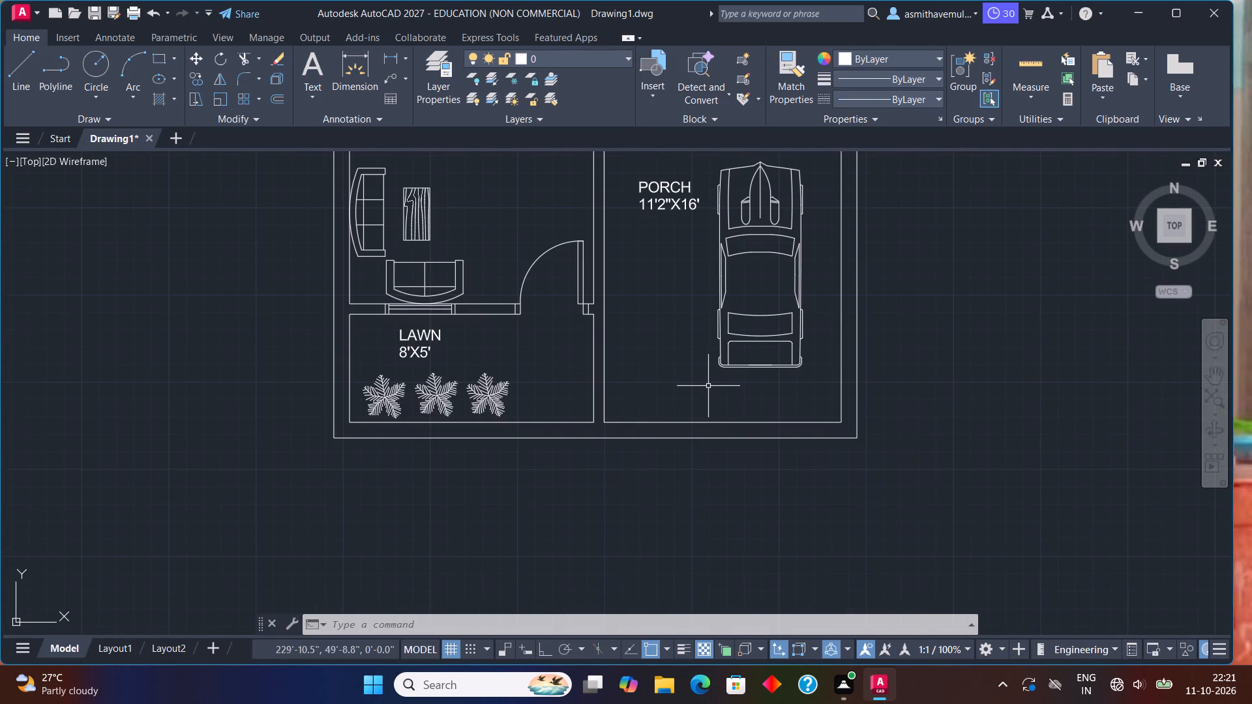
scroll(629, 361, up, 1)
middle_drag(543, 363, 626, 415)
key(l)
key(Return)
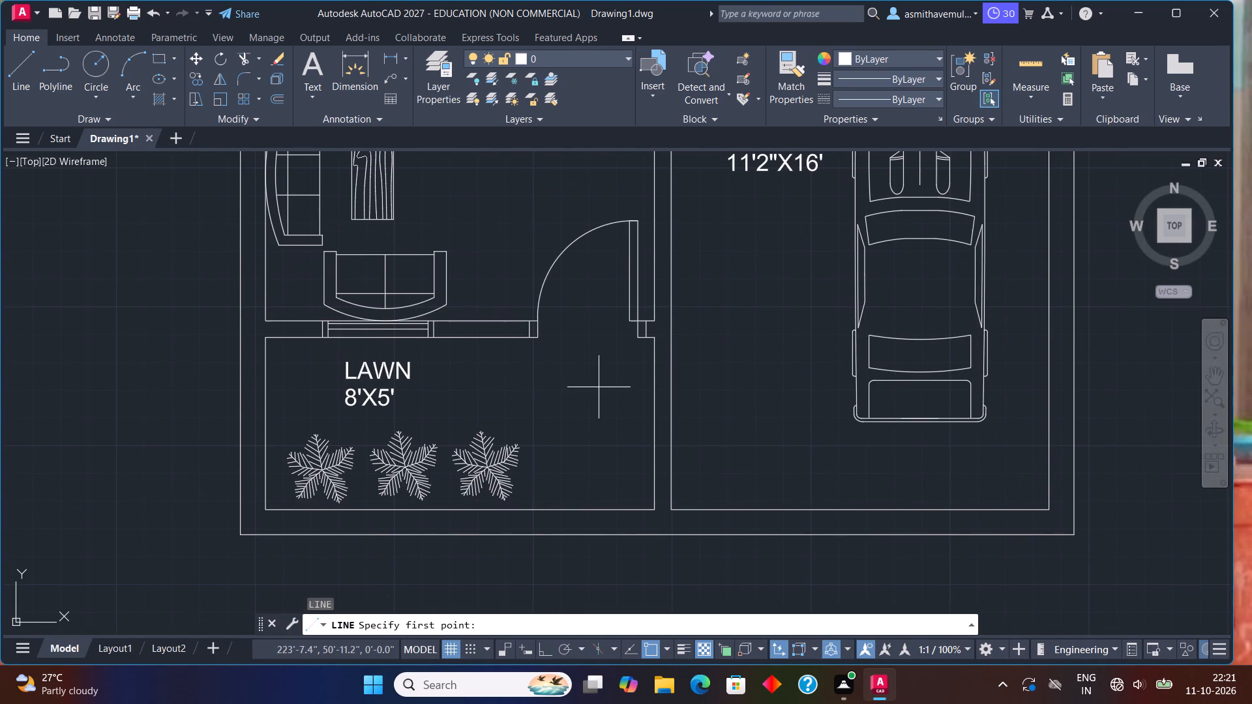
click(526, 340)
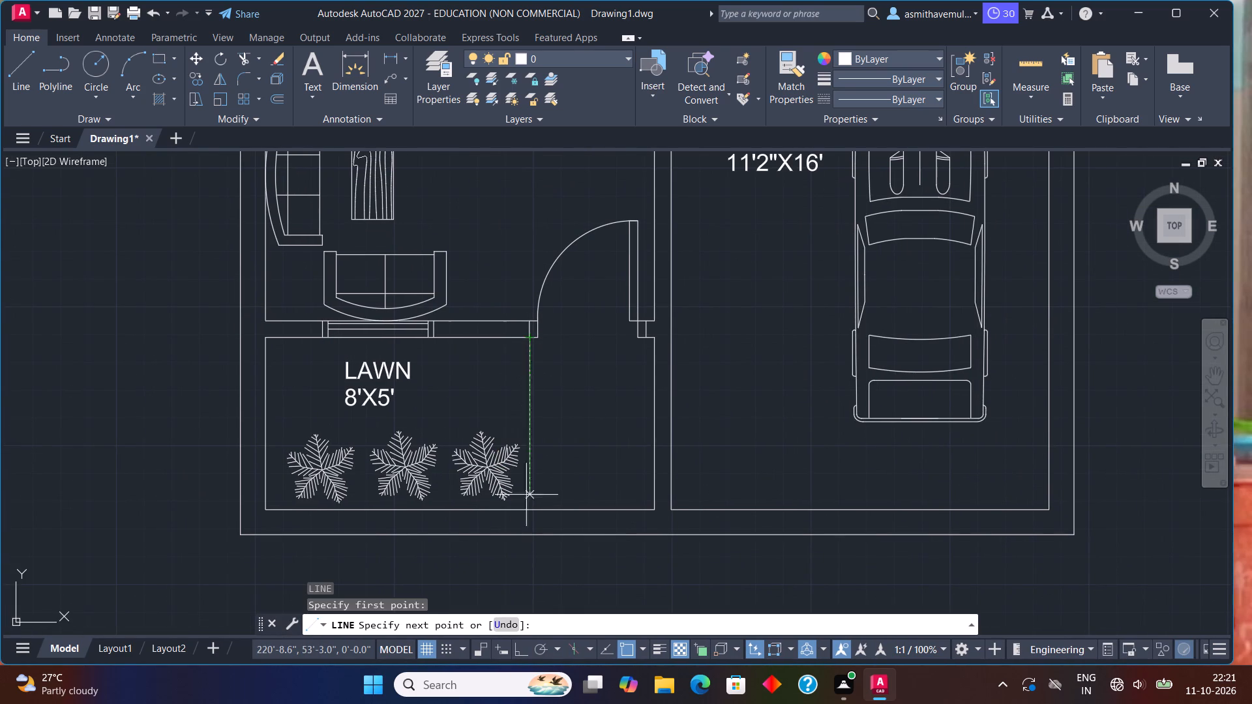
key(F8)
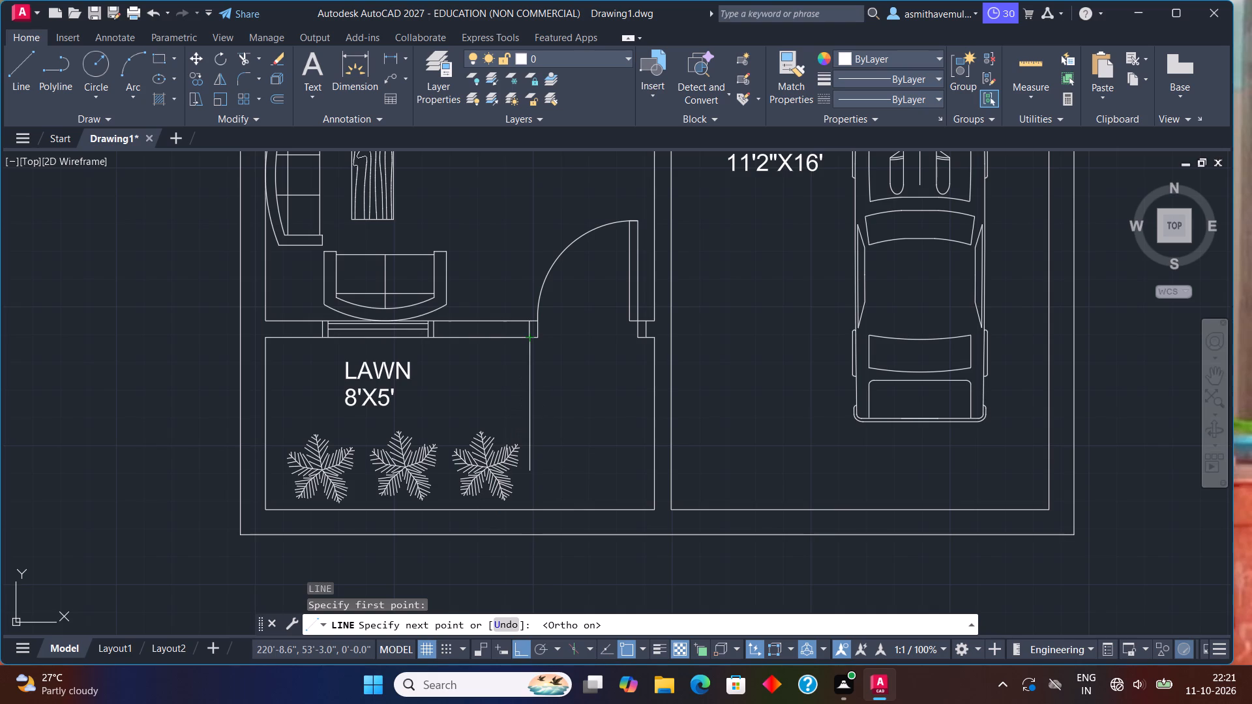
click(533, 512)
key(Escape)
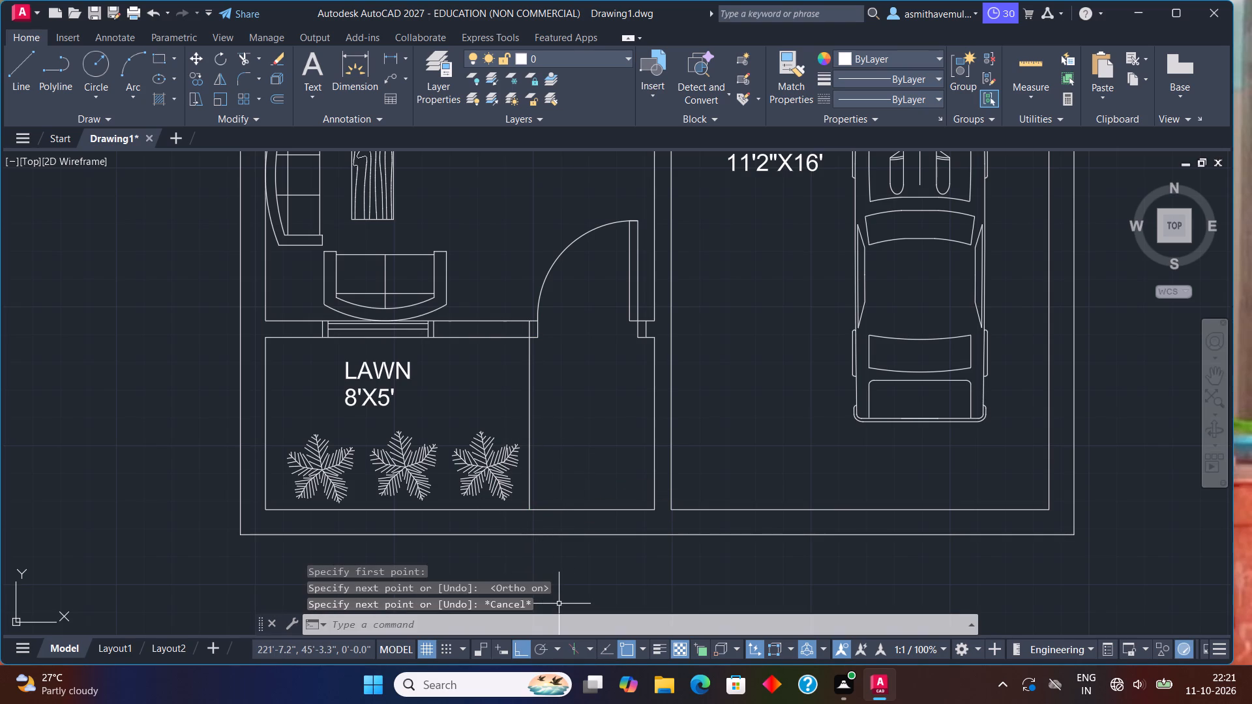
Draw a short line across the thickness of the hall–porch wall, level with the lawn-side face of the hall's front wall.
middle_drag(764, 289, 679, 420)
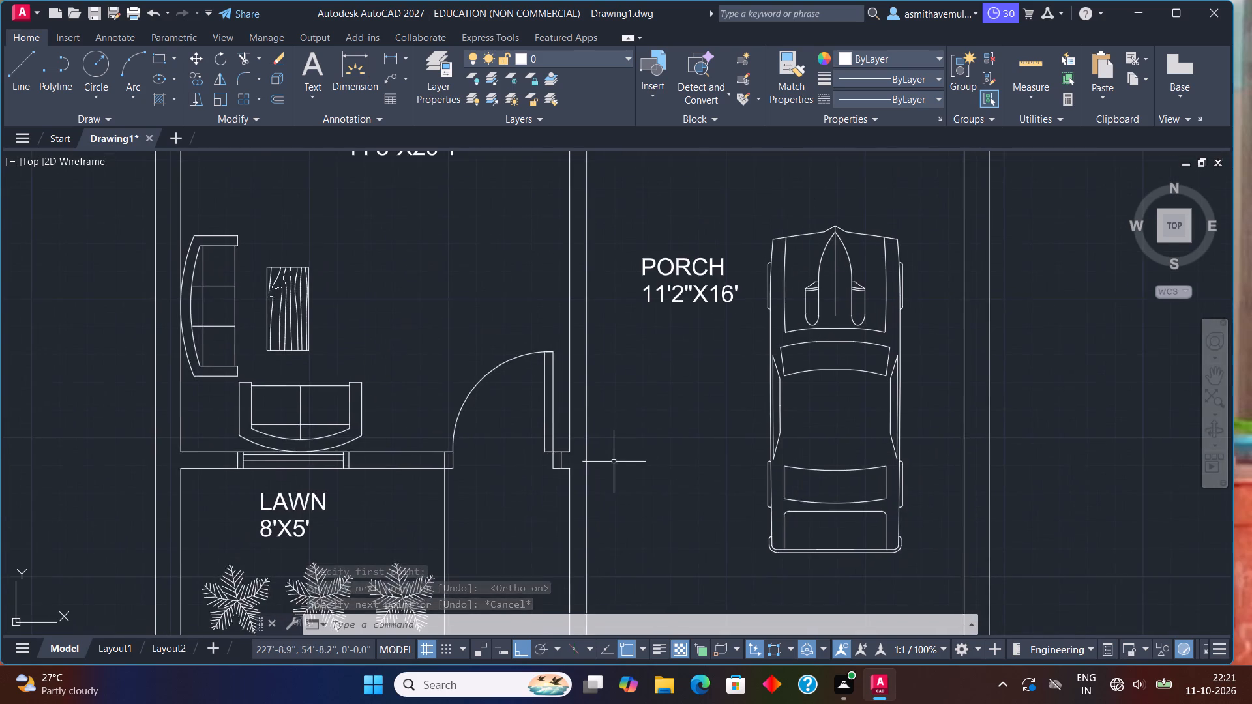
scroll(613, 462, up, 1)
key(l)
key(Return)
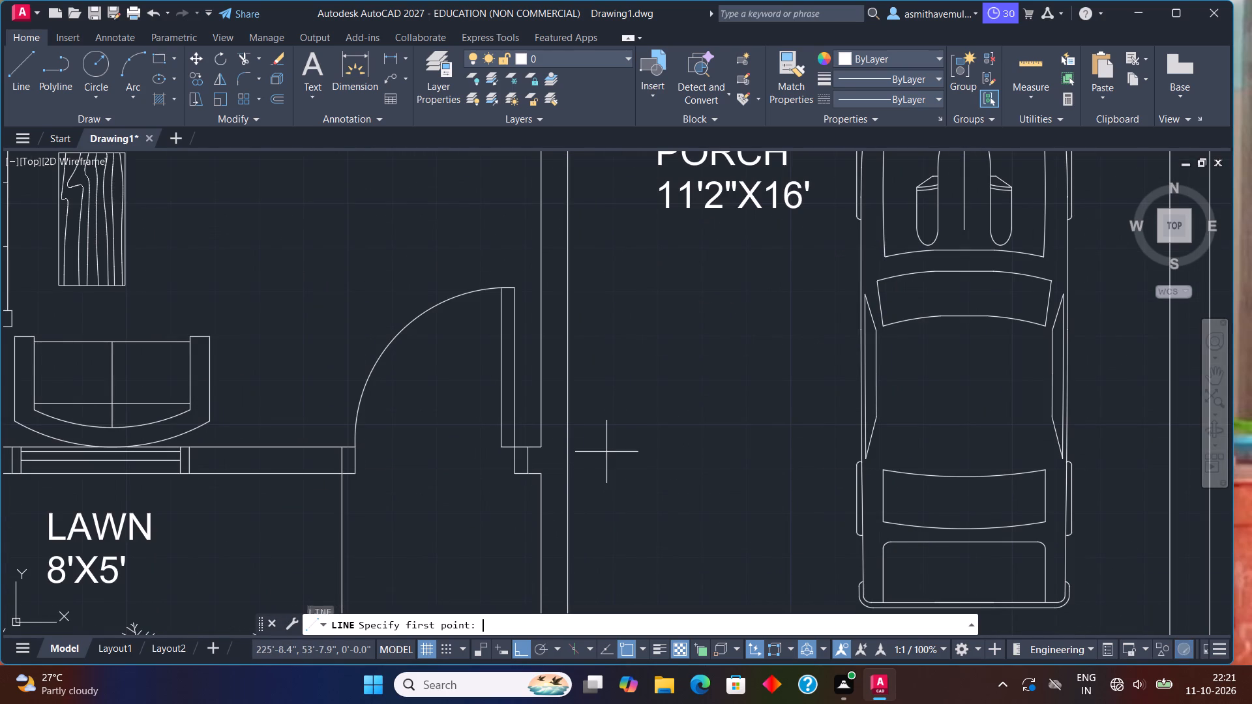
click(538, 471)
click(571, 475)
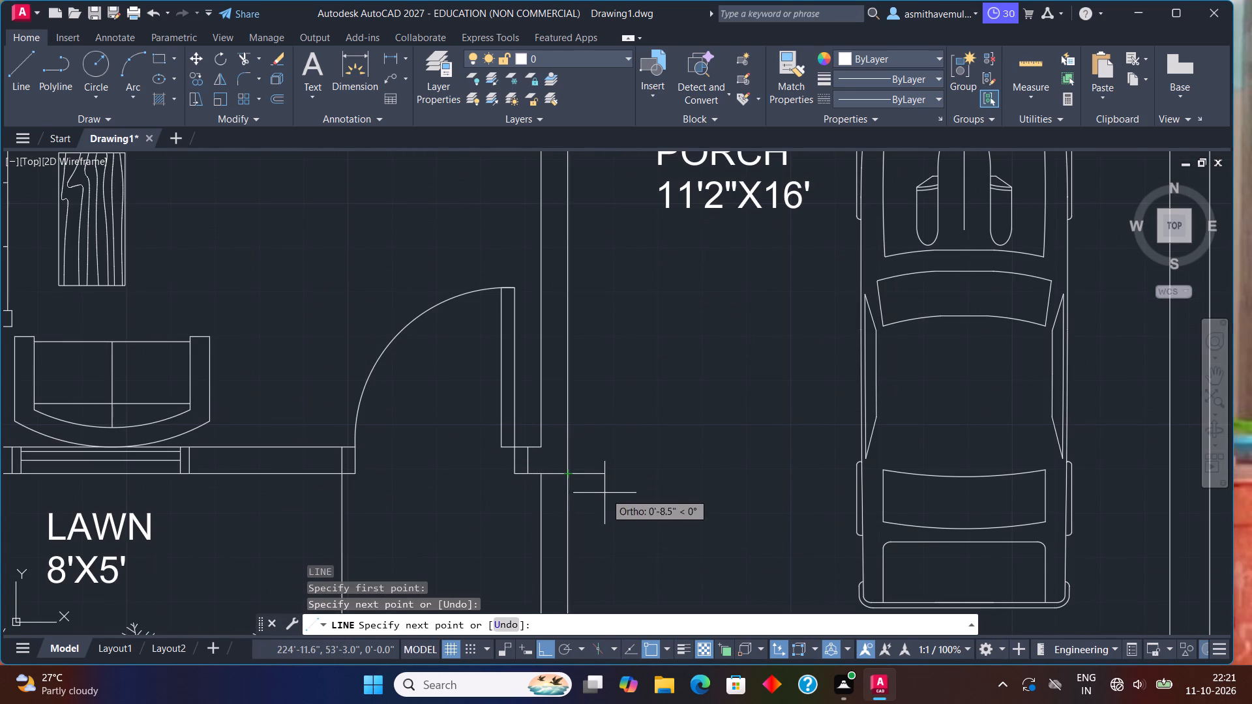
key(Escape)
Trim away both lines of the wall separating the lawn passage from the porch, up to the new cap line.
text(TRIM)
key(shift+Return)
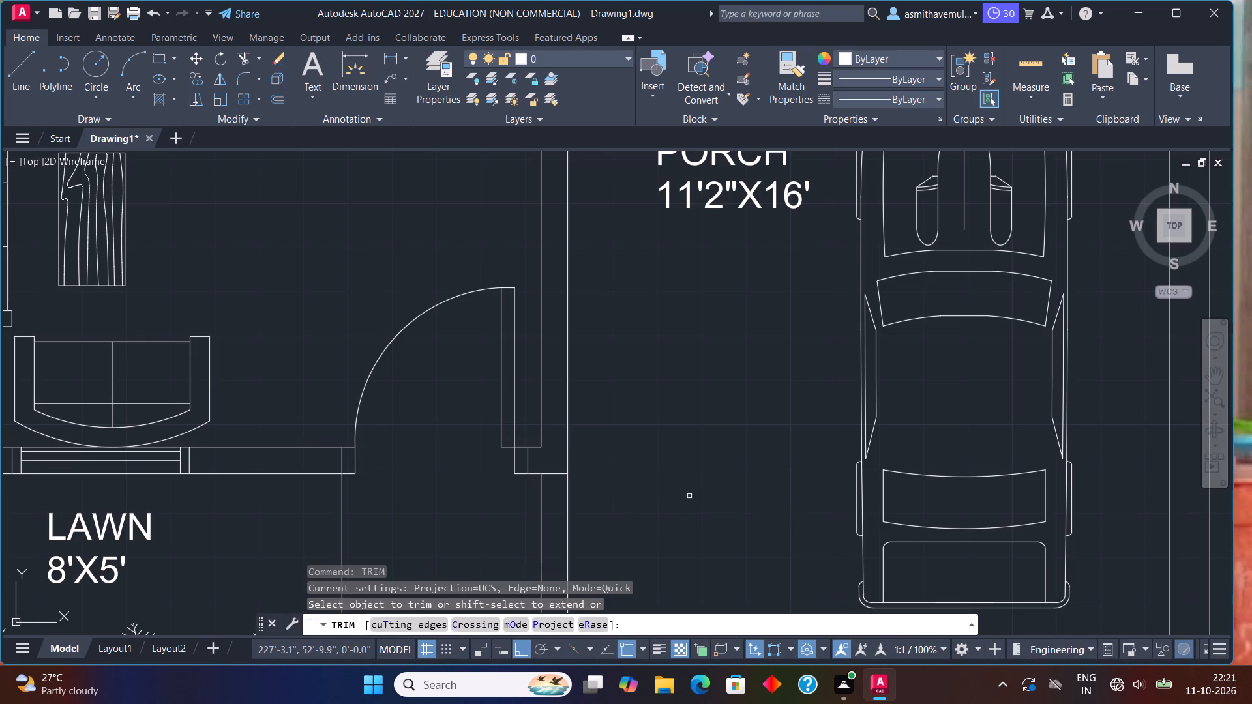
middle_drag(692, 496, 796, 342)
drag(756, 419, 696, 435)
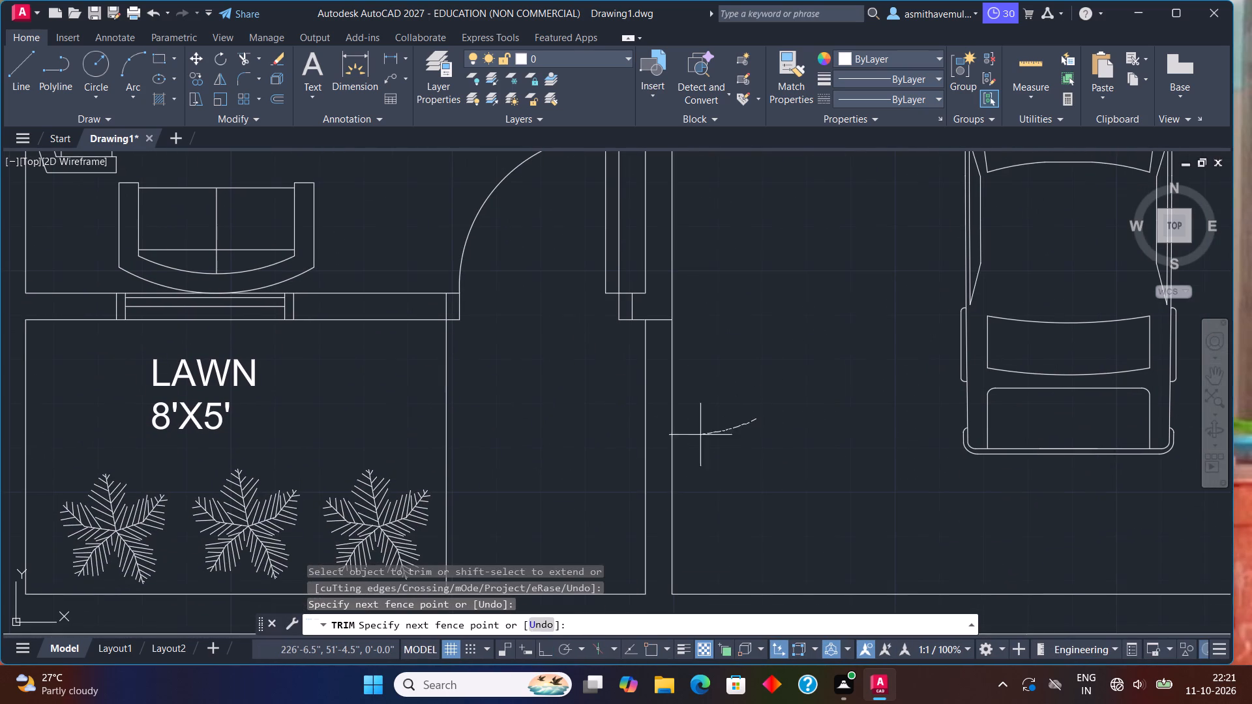
drag(696, 435, 594, 455)
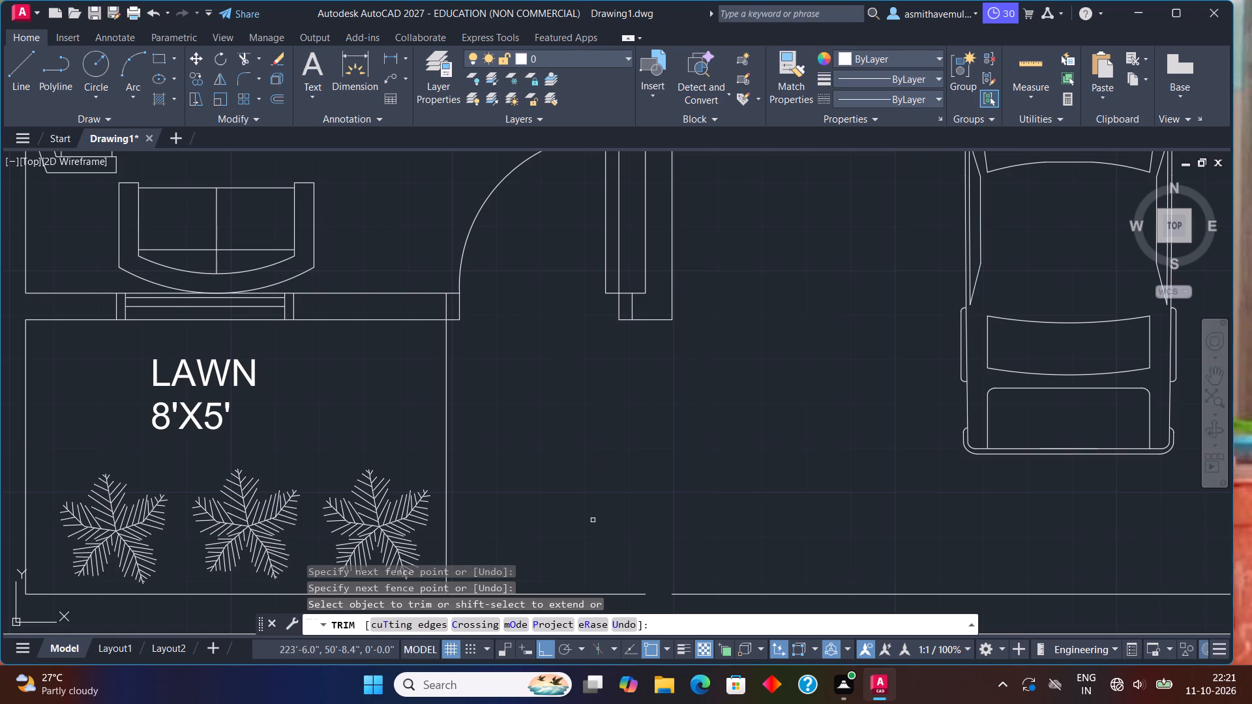
Extend the front inner wall line across the gap left between the lawn passage and the porch.
ctrl+middle_drag(658, 503, 724, 295)
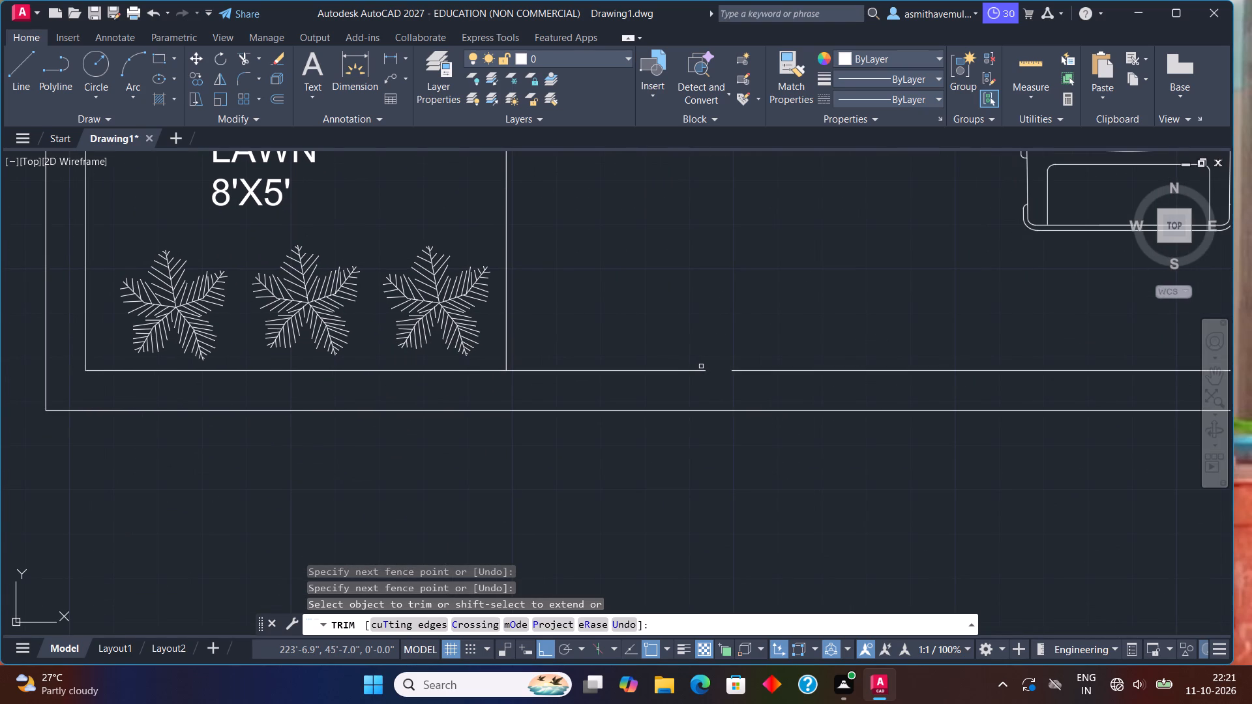
shift+click(741, 370)
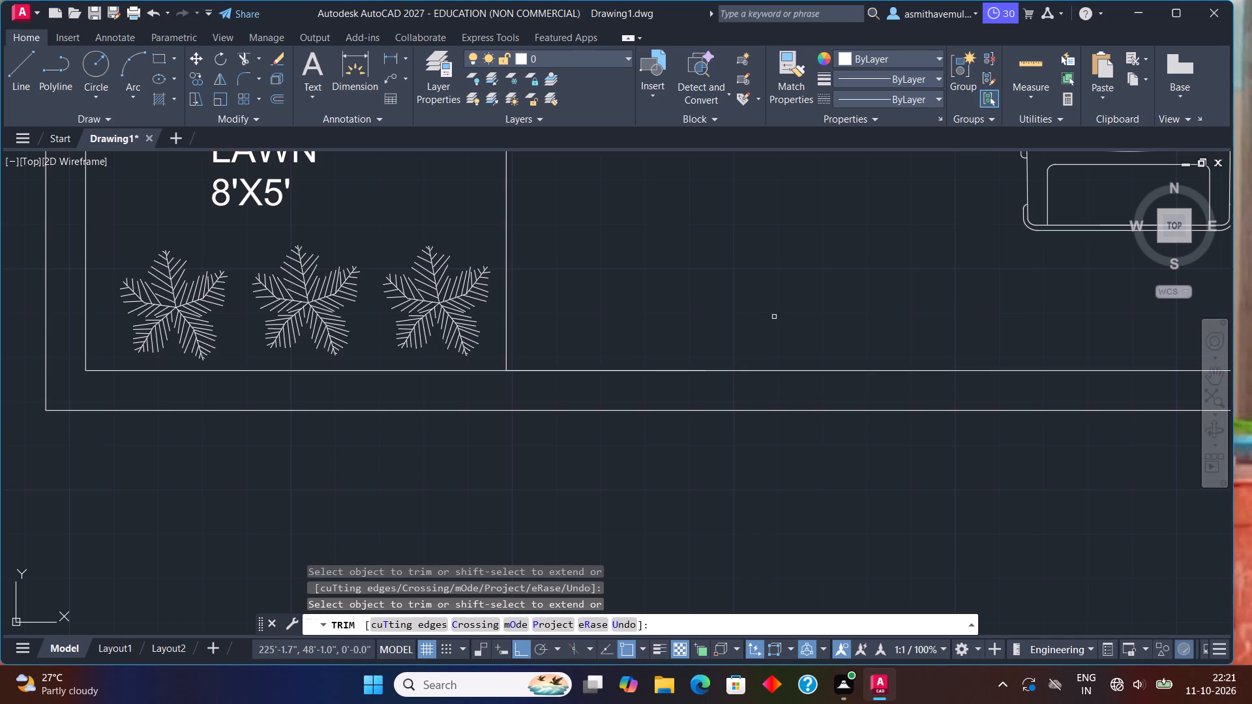
key(Escape)
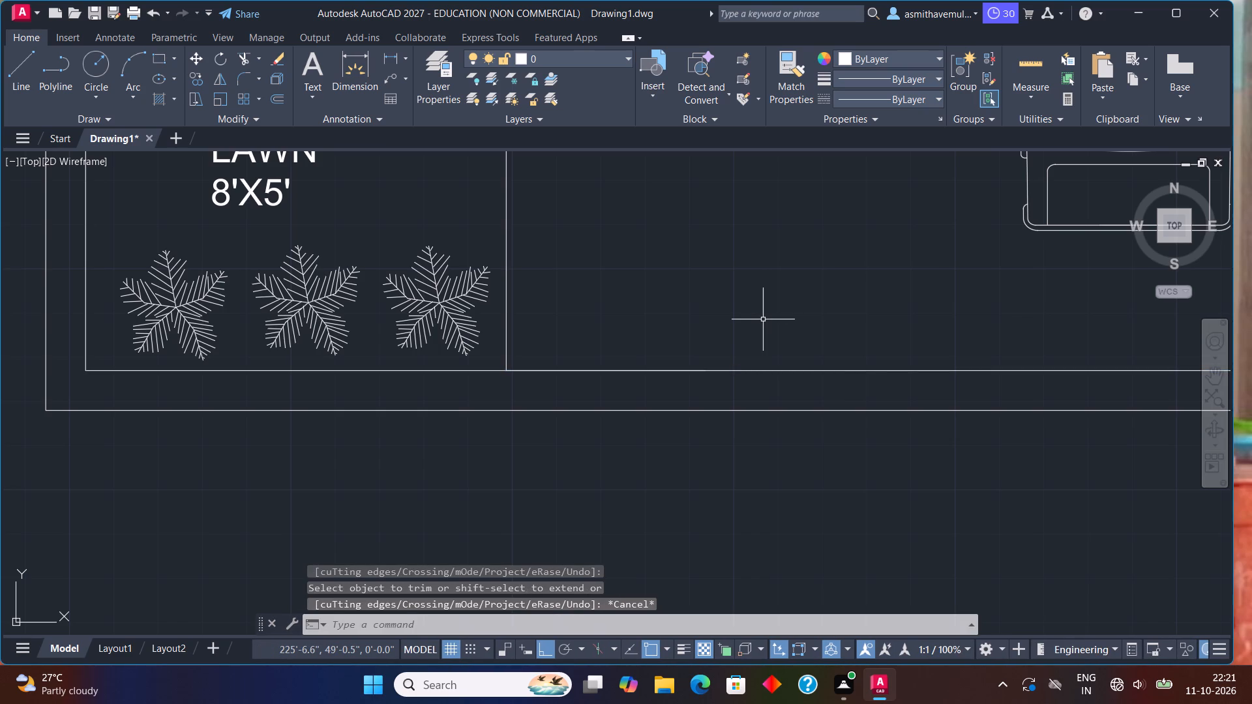
Set the current linetype to the dashed ACAD_ISO02W100.
middle_drag(666, 265, 633, 256)
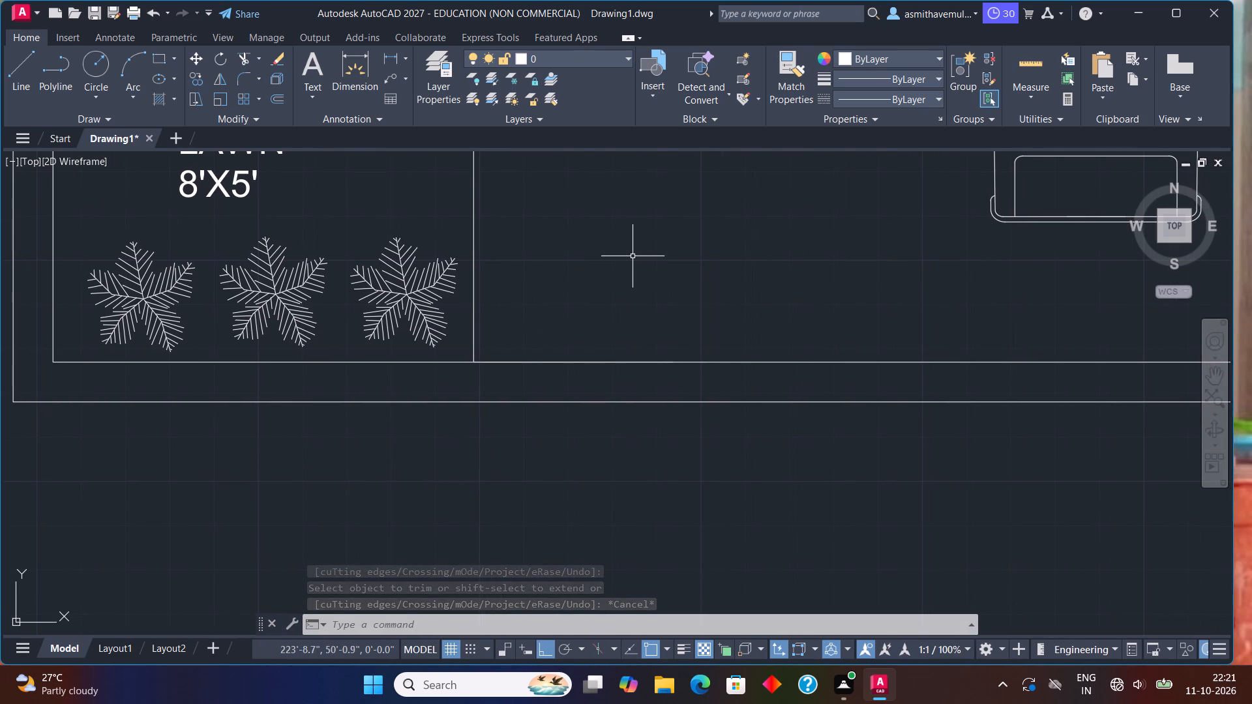
middle_drag(633, 256, 509, 588)
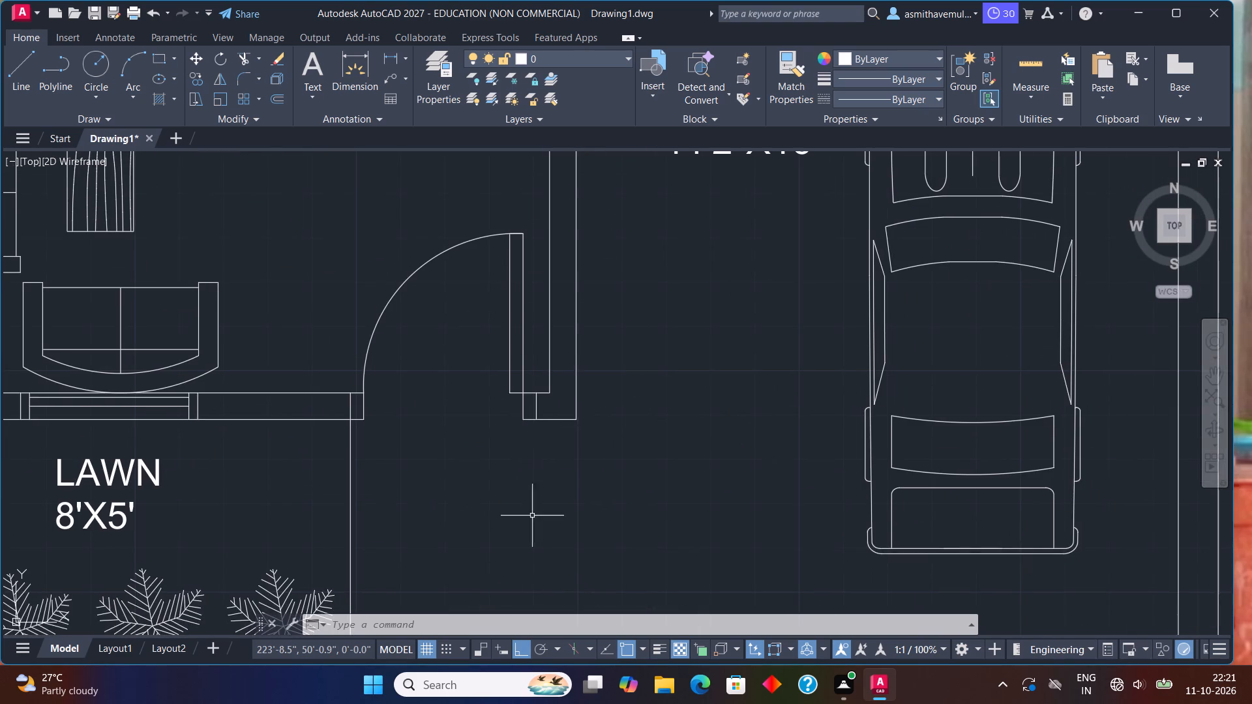
middle_drag(541, 490, 574, 426)
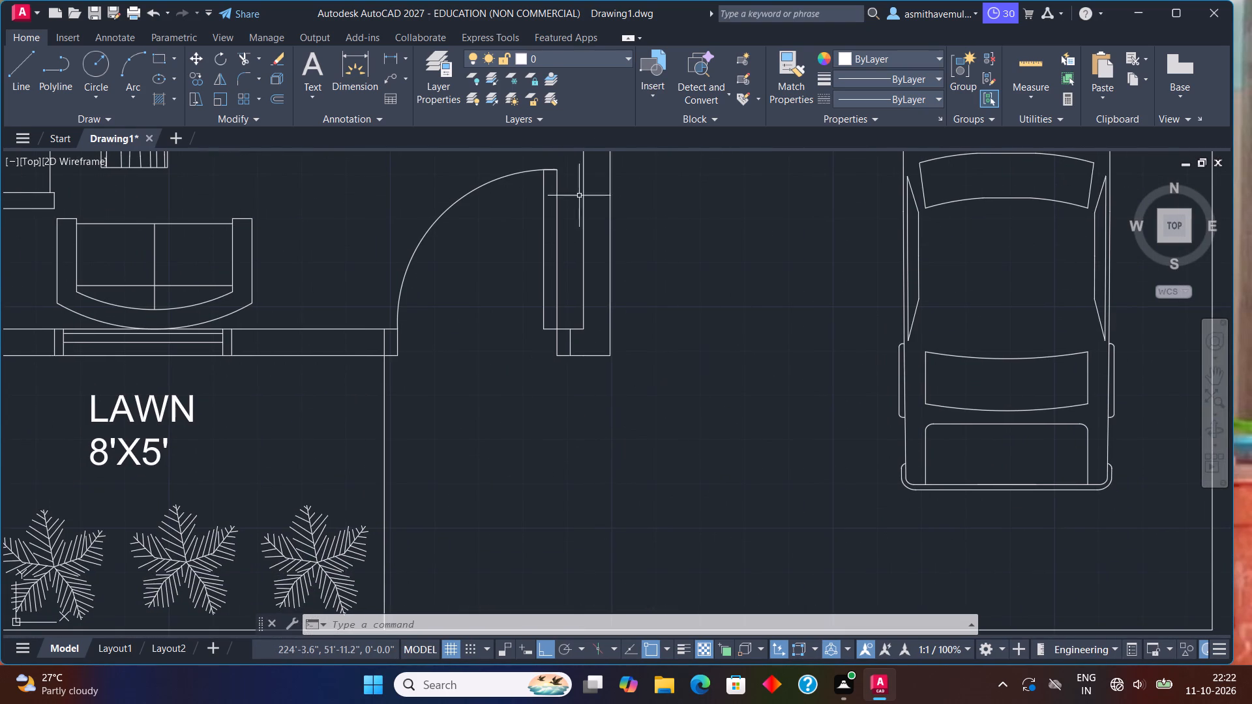
click(908, 99)
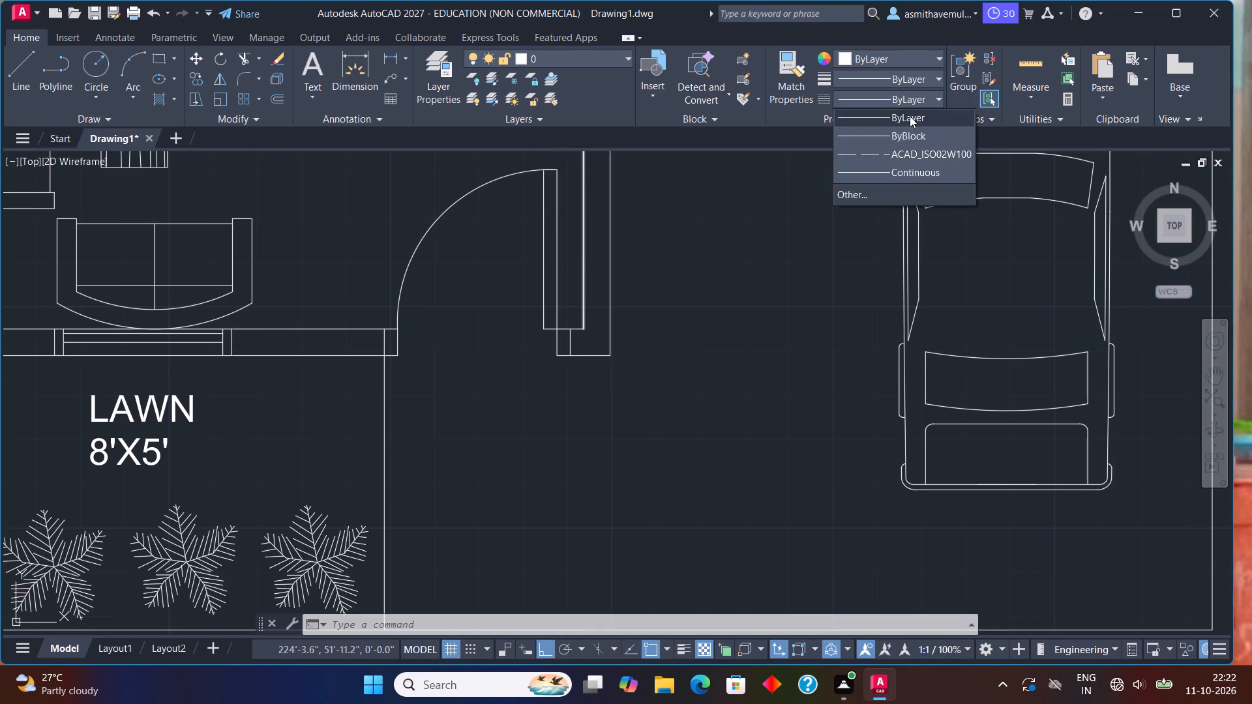
click(906, 151)
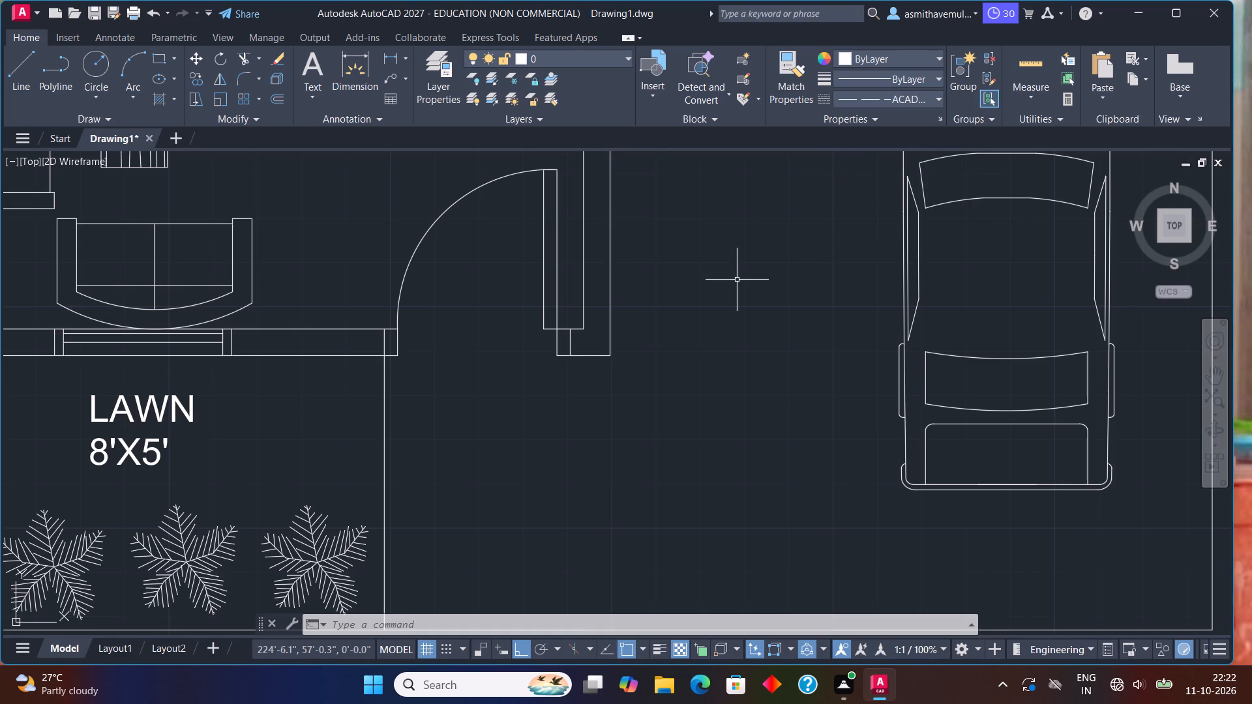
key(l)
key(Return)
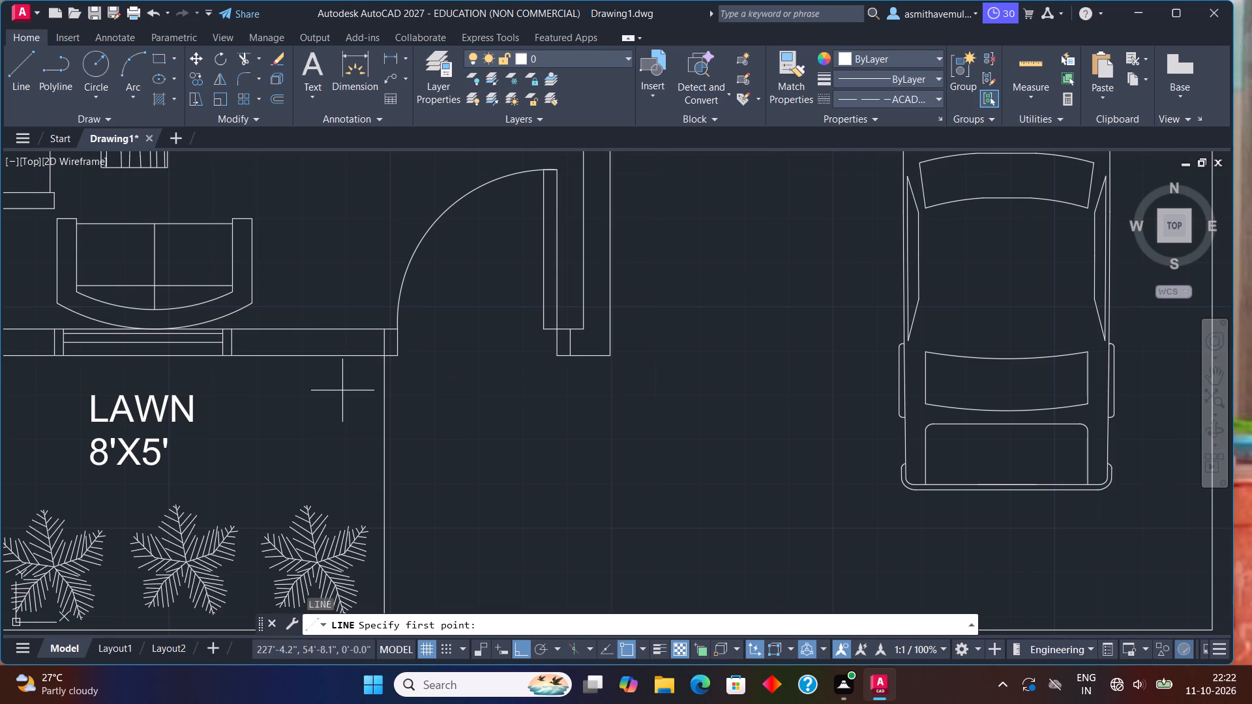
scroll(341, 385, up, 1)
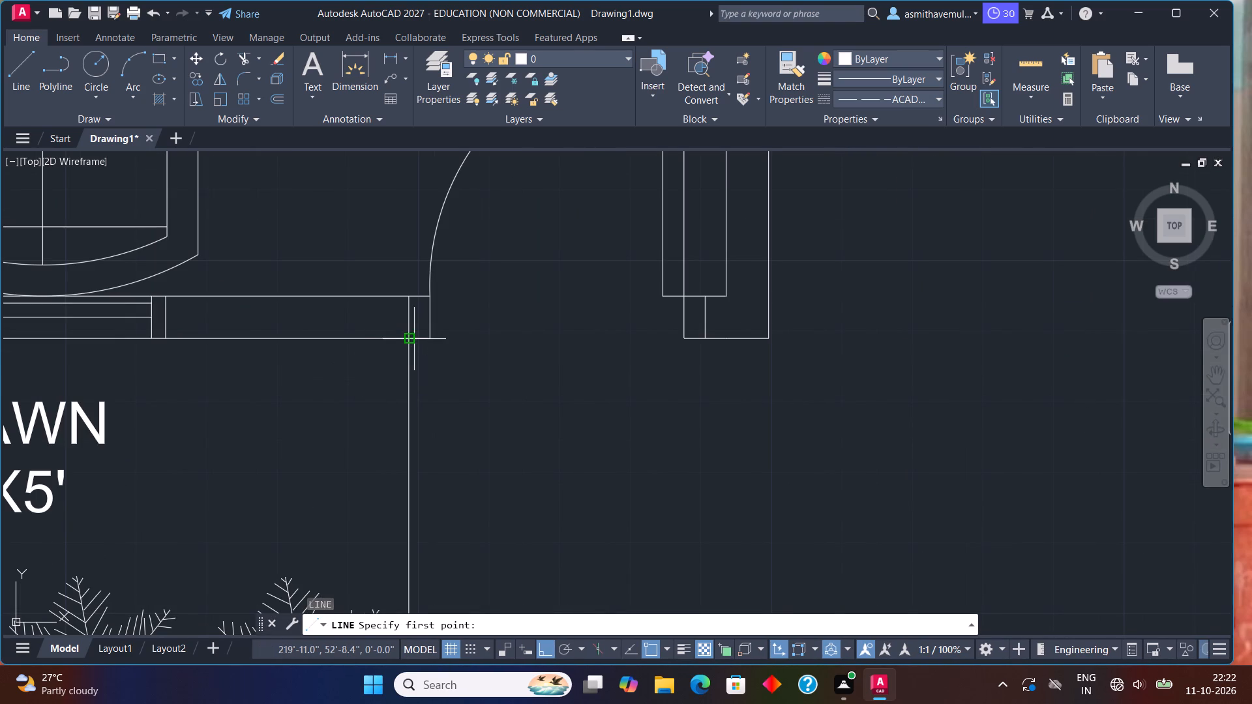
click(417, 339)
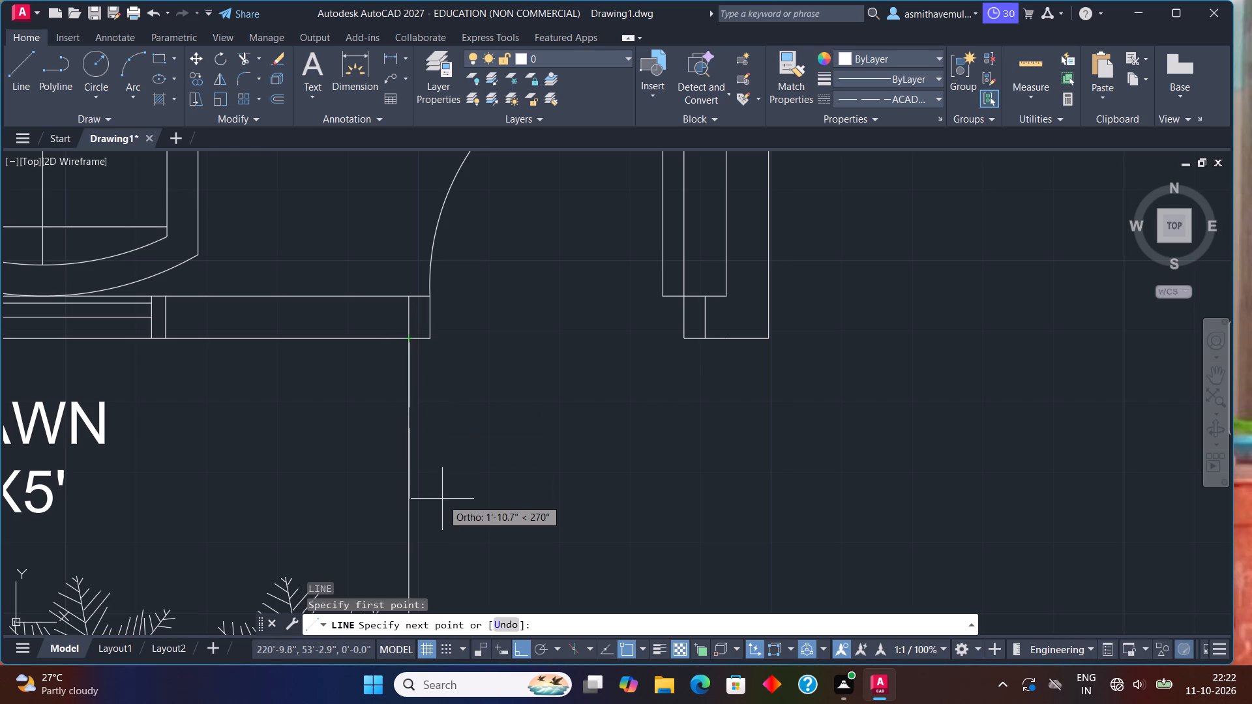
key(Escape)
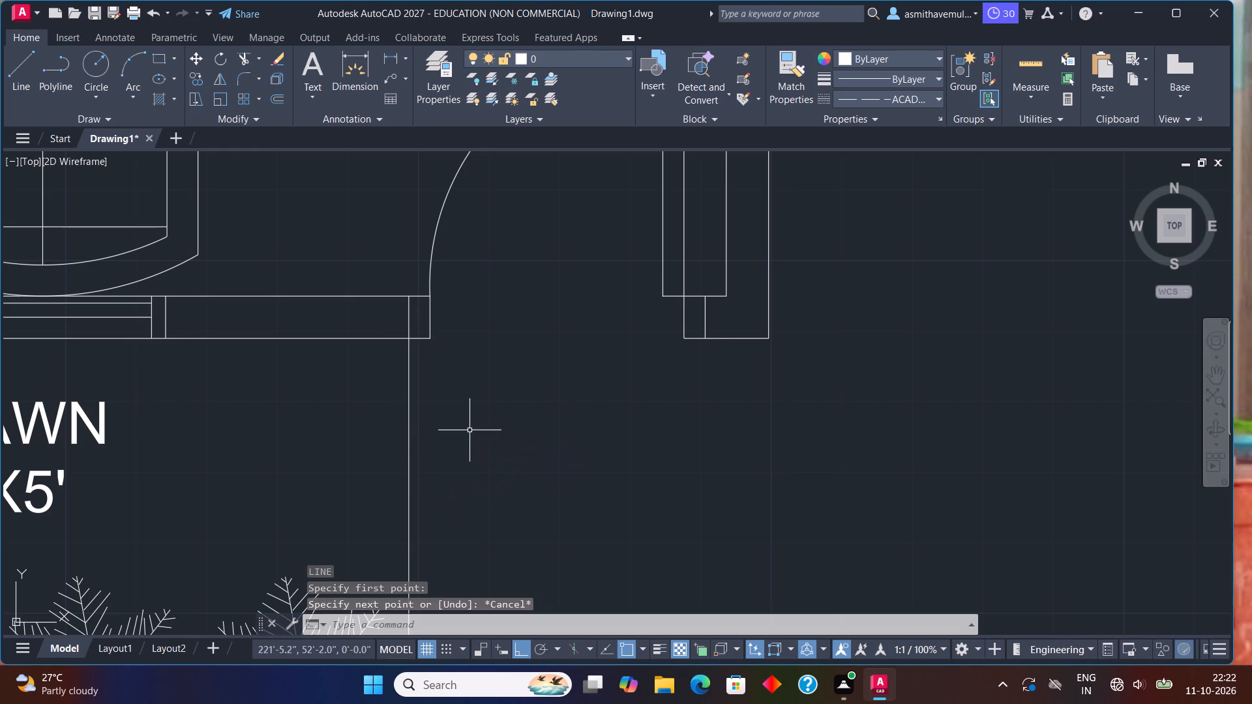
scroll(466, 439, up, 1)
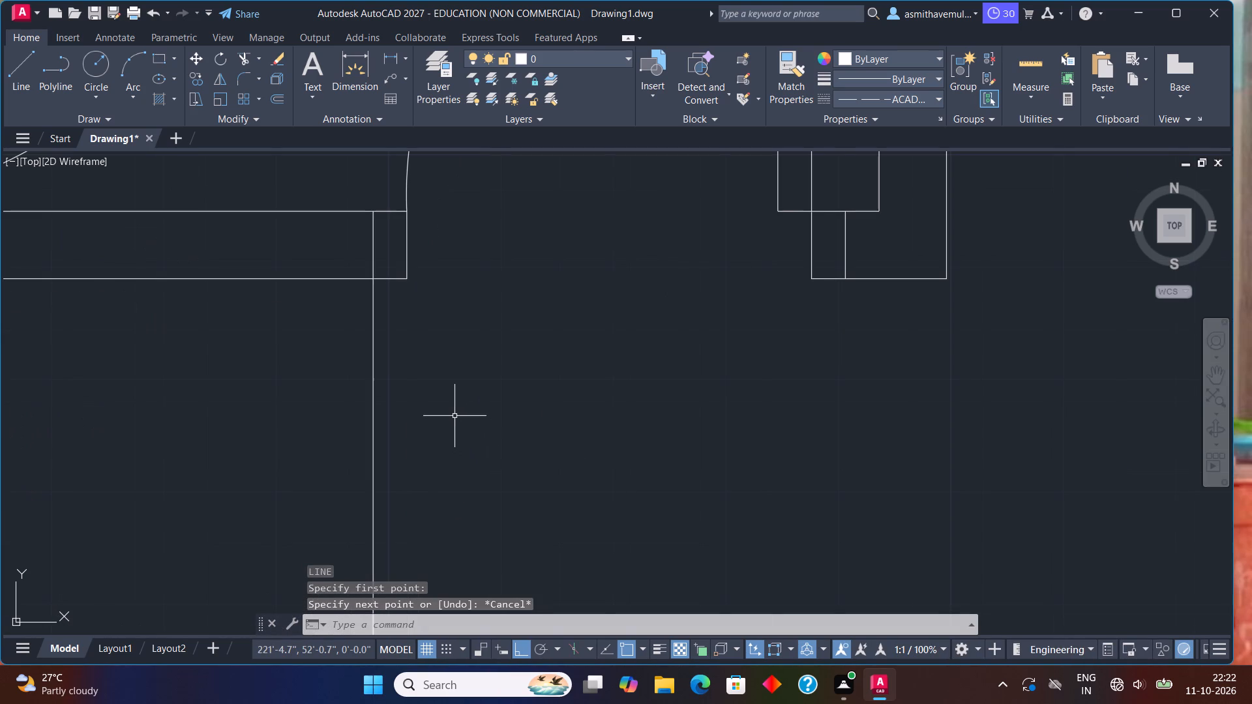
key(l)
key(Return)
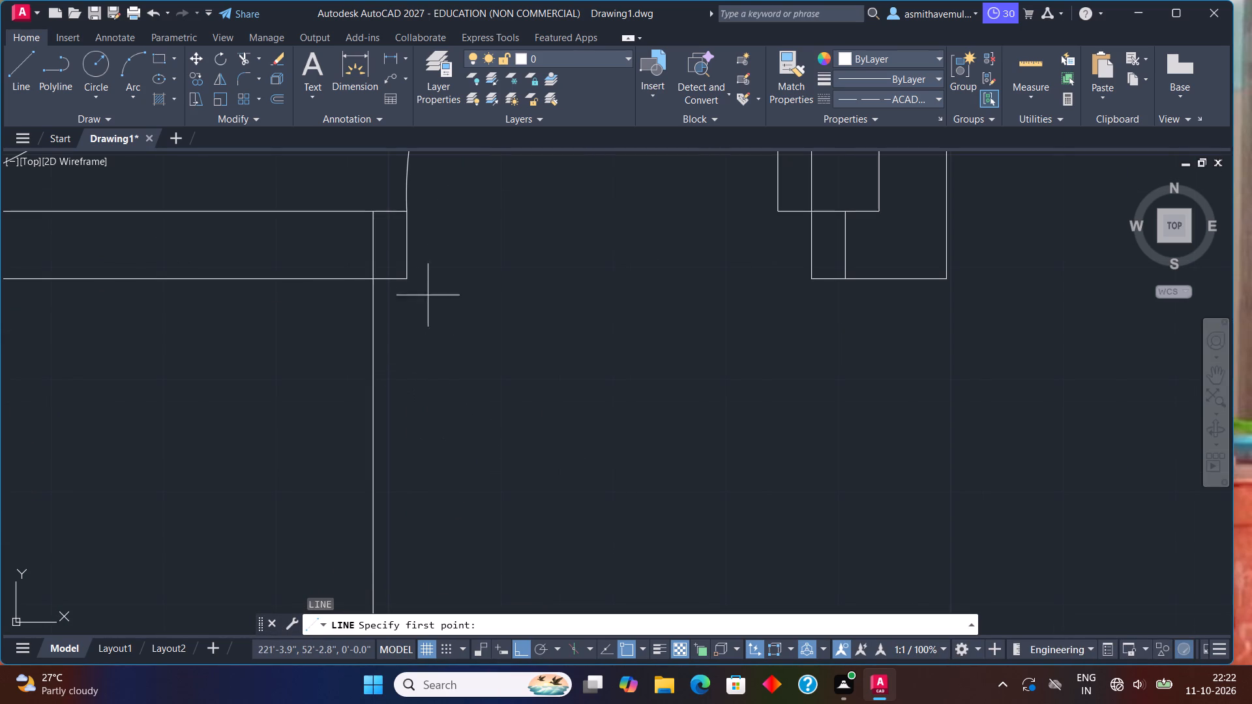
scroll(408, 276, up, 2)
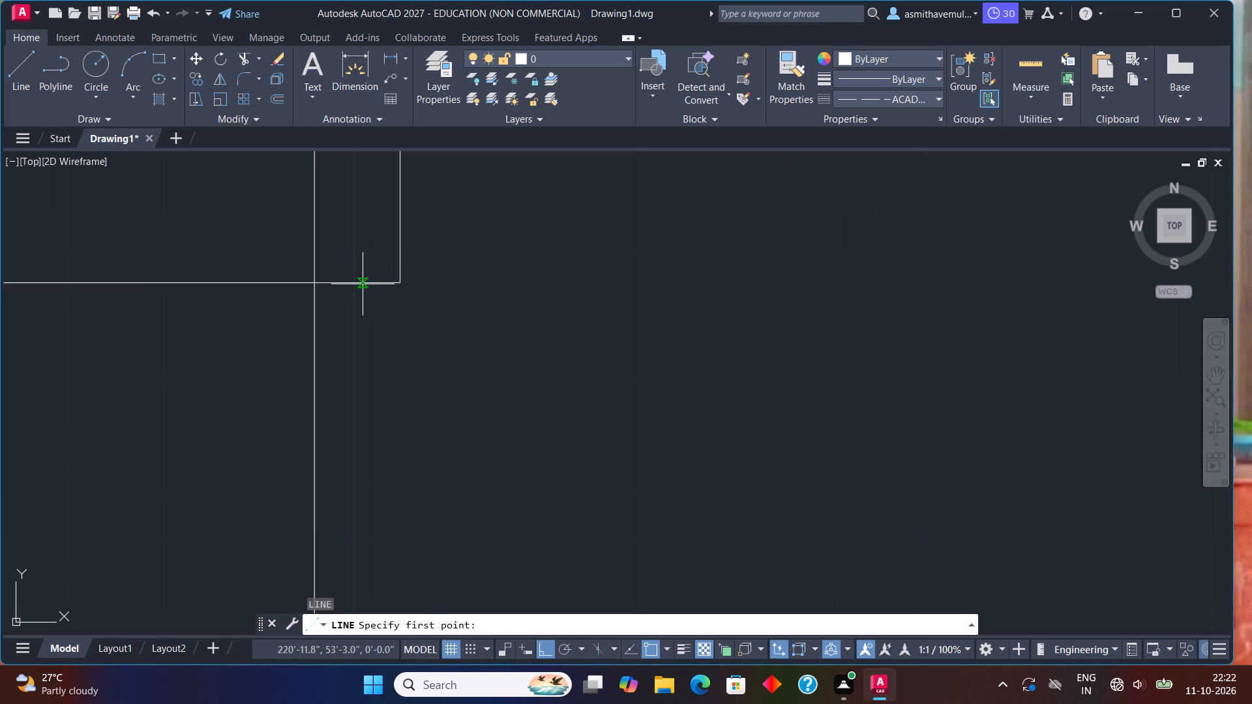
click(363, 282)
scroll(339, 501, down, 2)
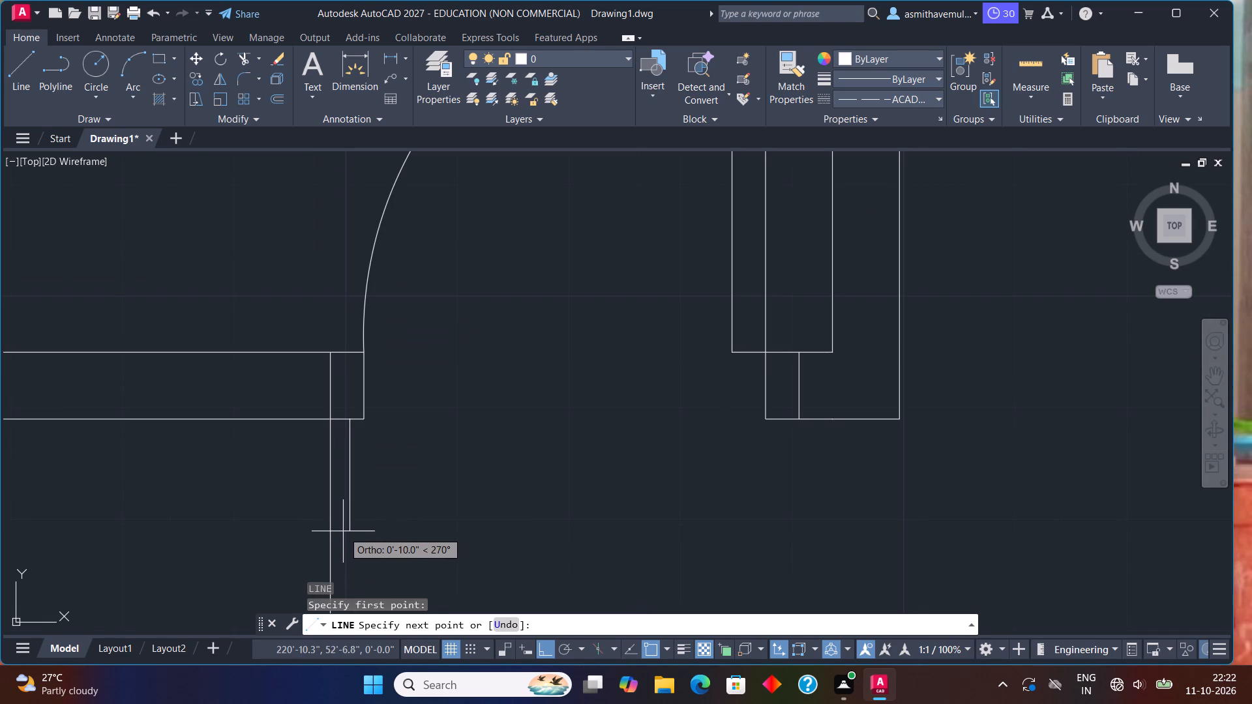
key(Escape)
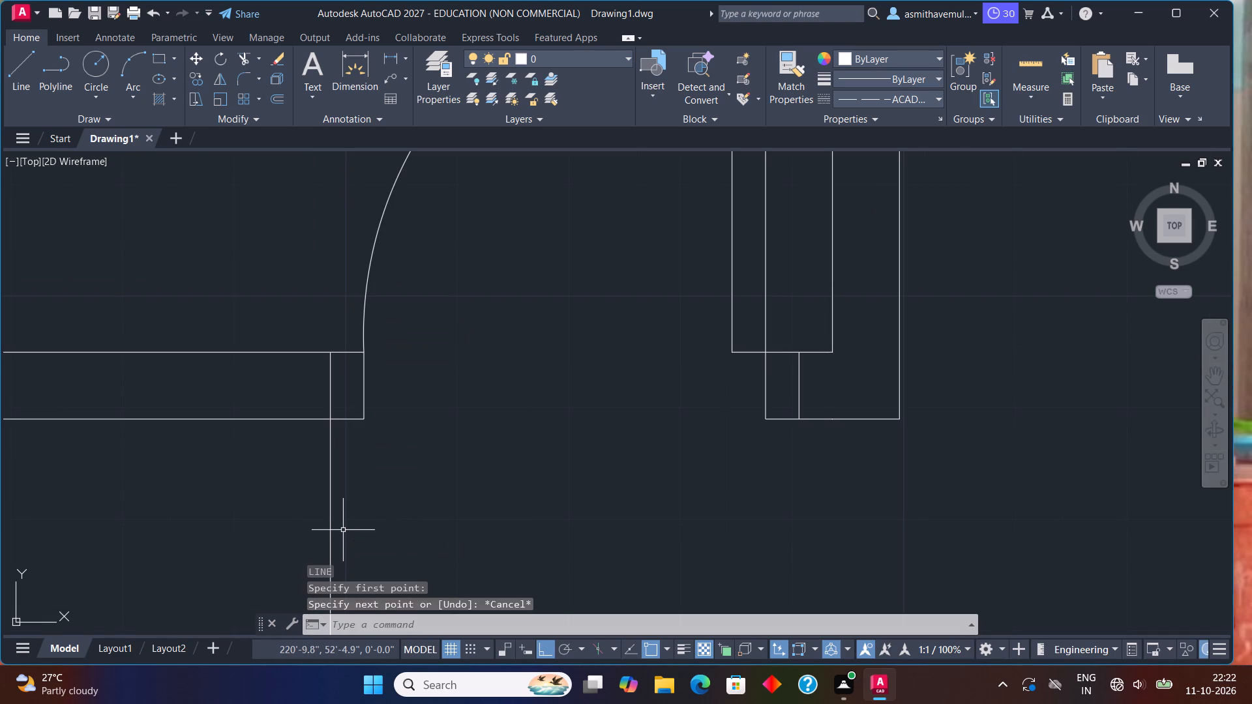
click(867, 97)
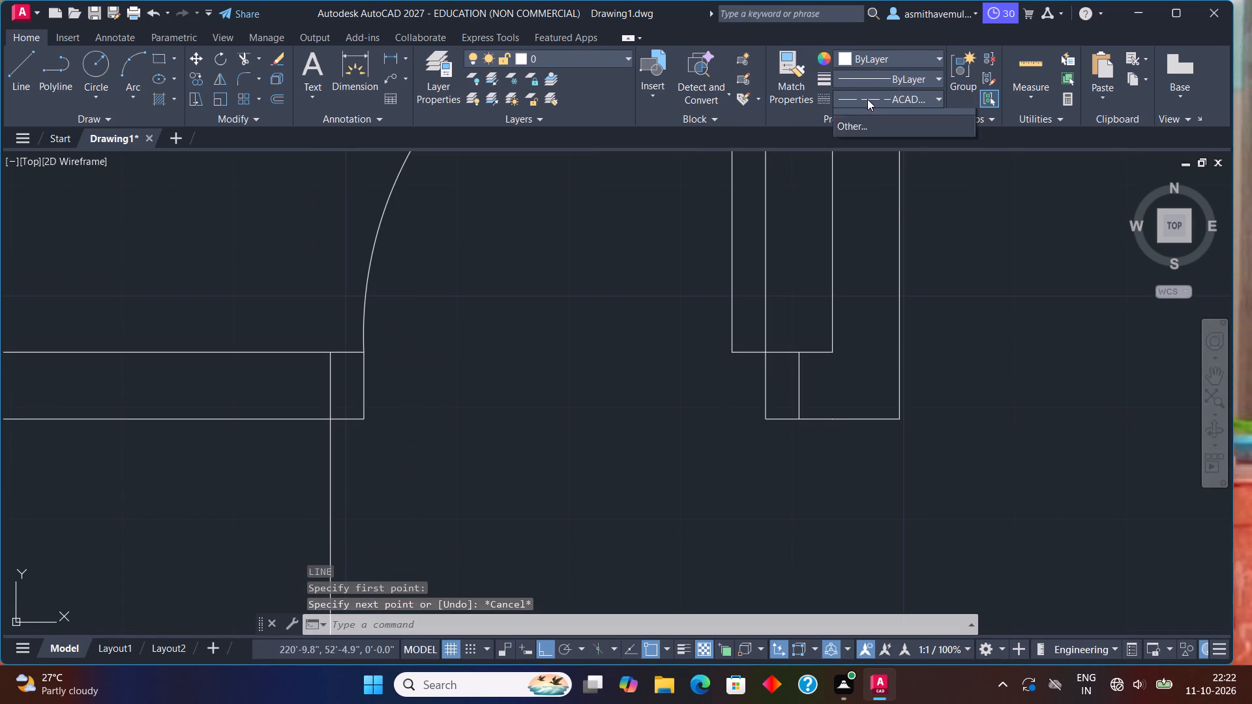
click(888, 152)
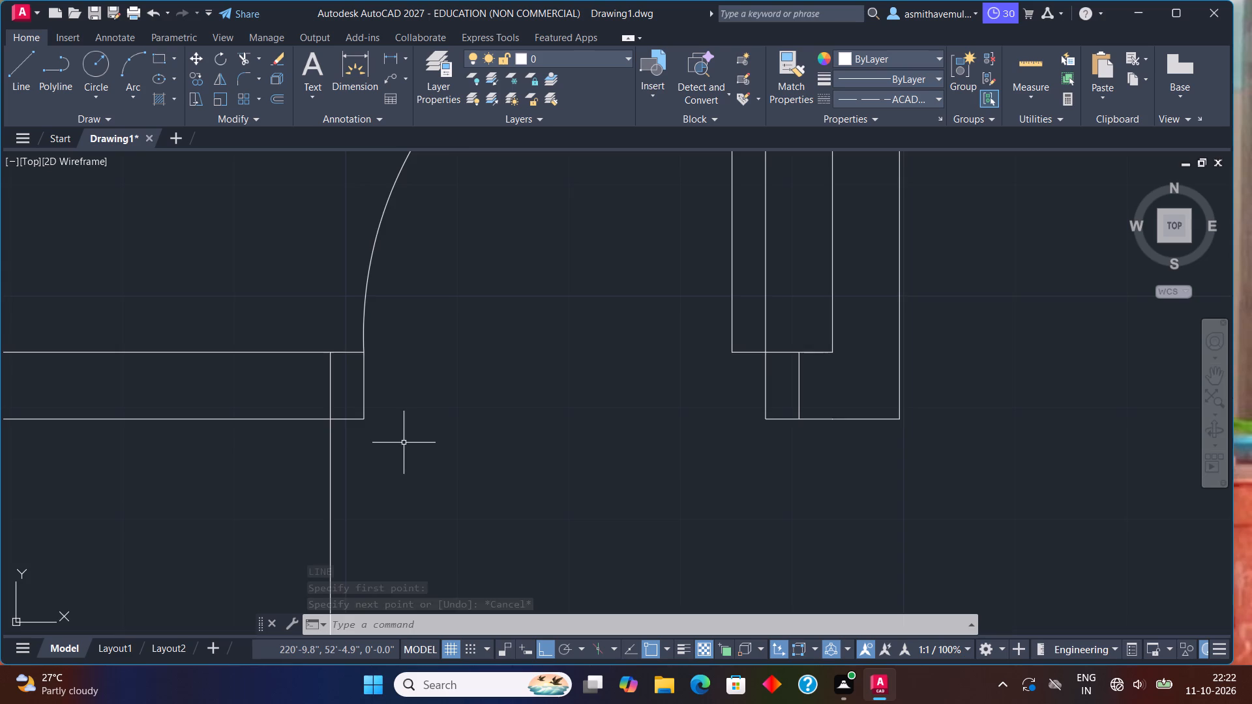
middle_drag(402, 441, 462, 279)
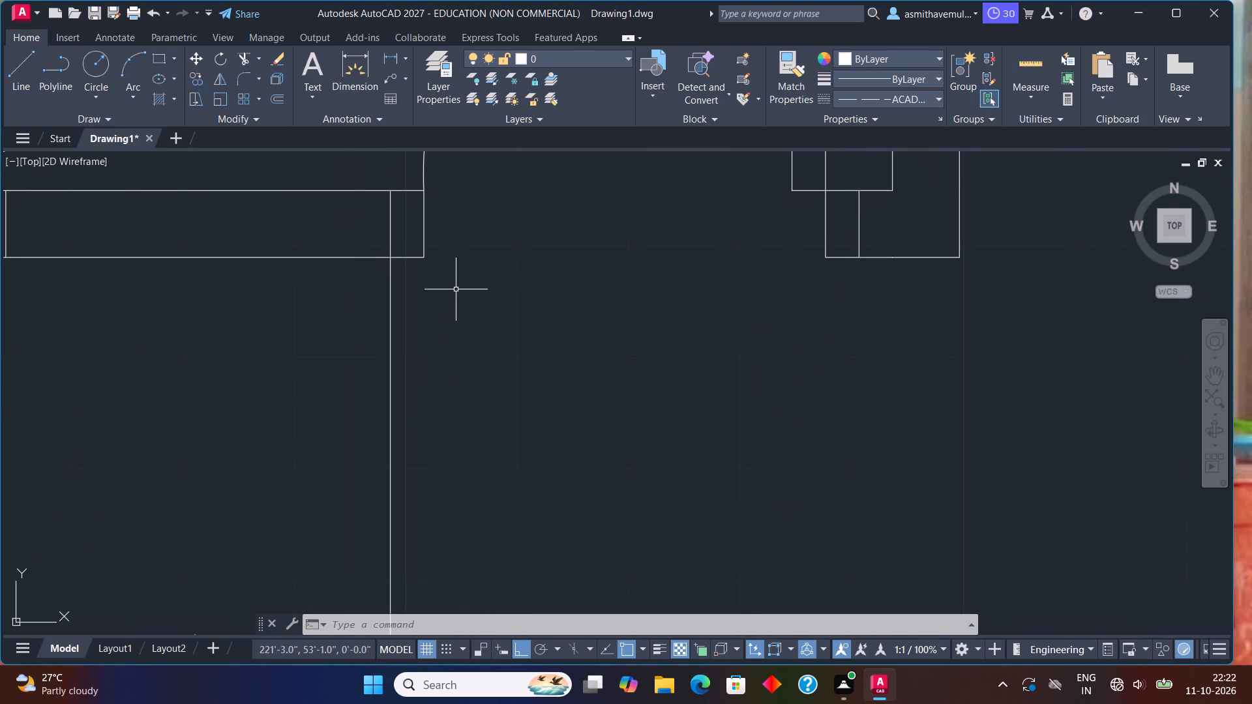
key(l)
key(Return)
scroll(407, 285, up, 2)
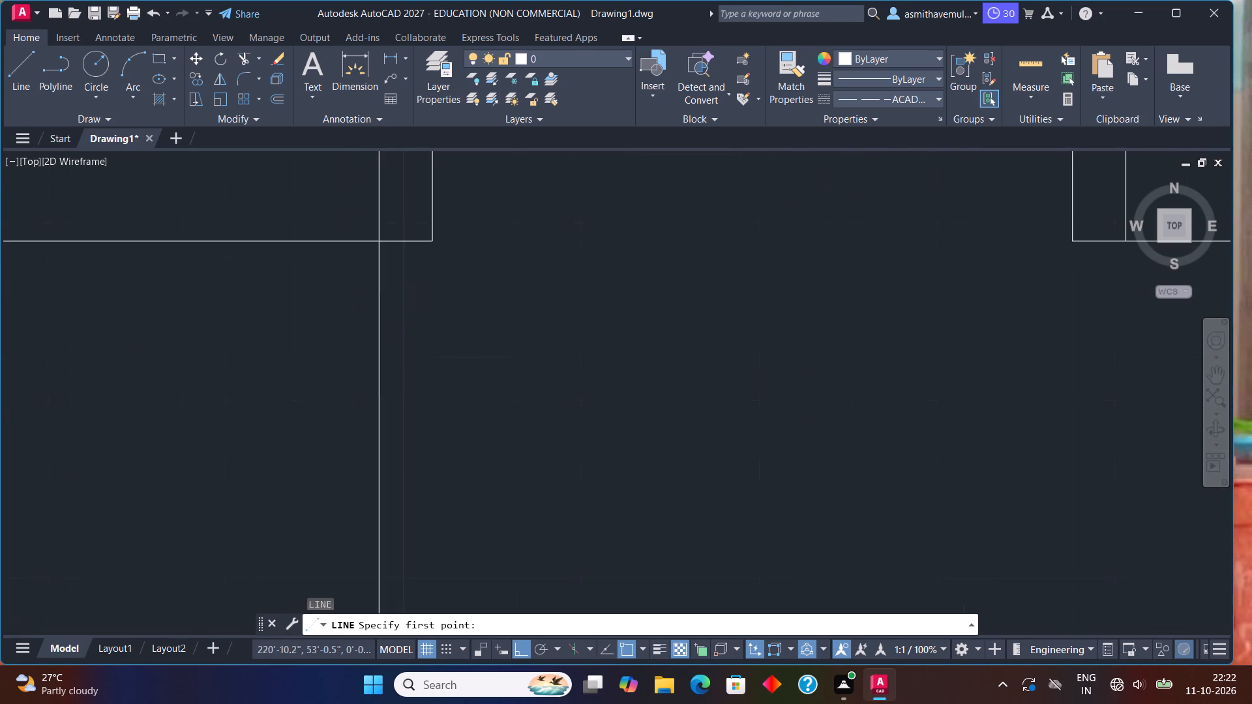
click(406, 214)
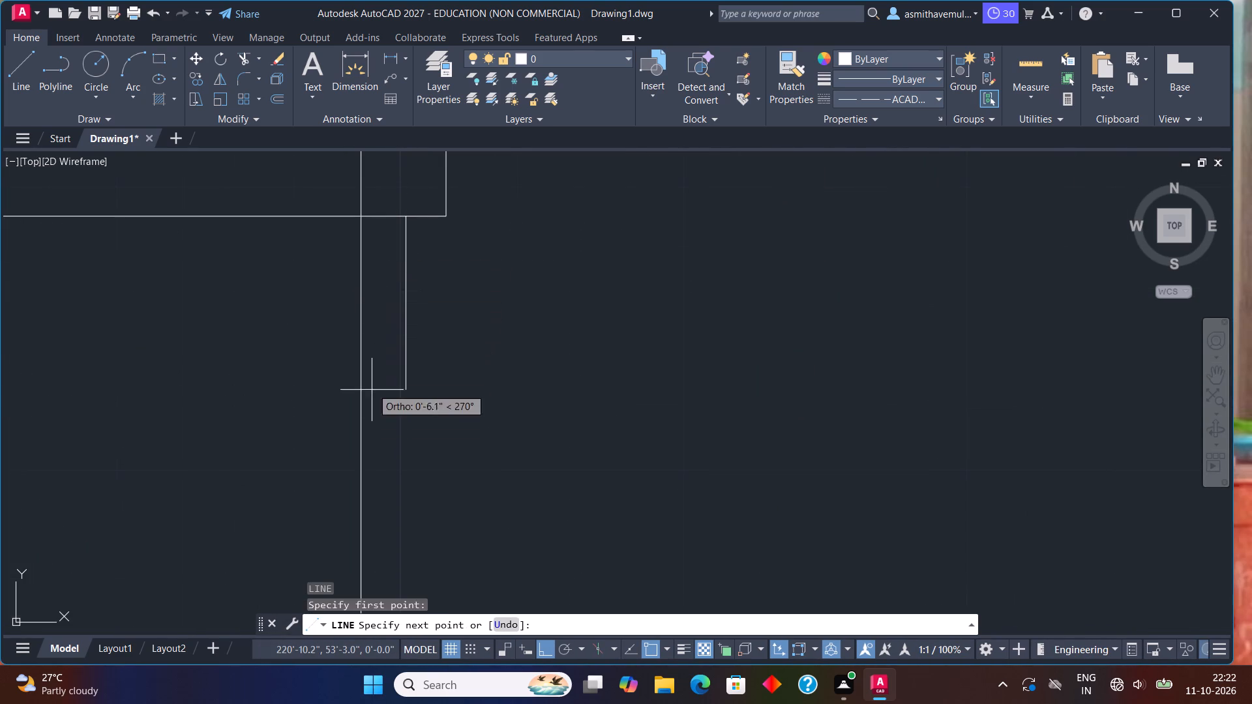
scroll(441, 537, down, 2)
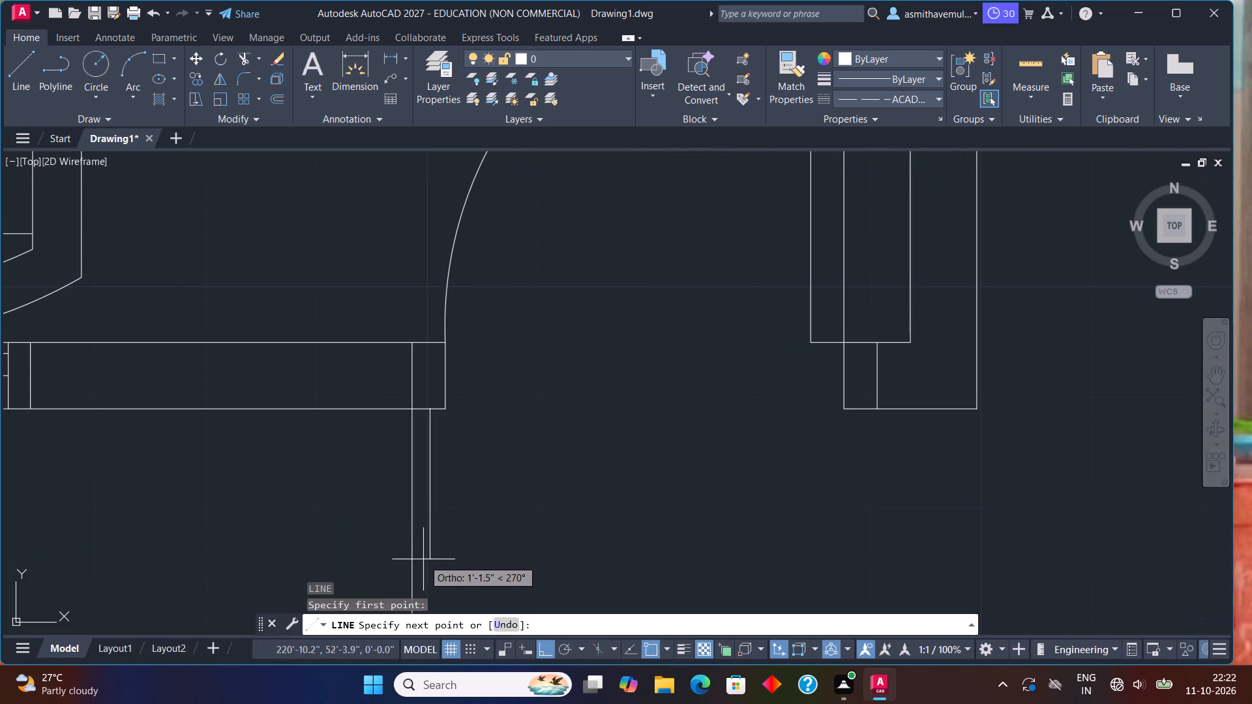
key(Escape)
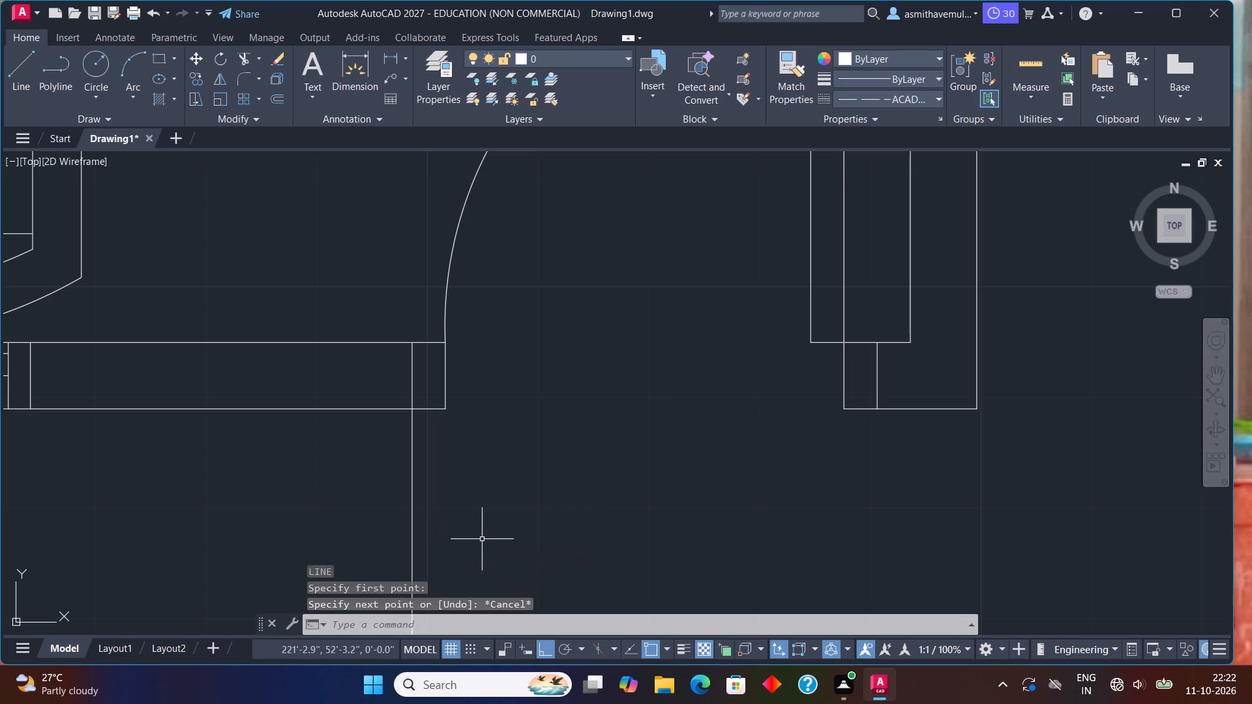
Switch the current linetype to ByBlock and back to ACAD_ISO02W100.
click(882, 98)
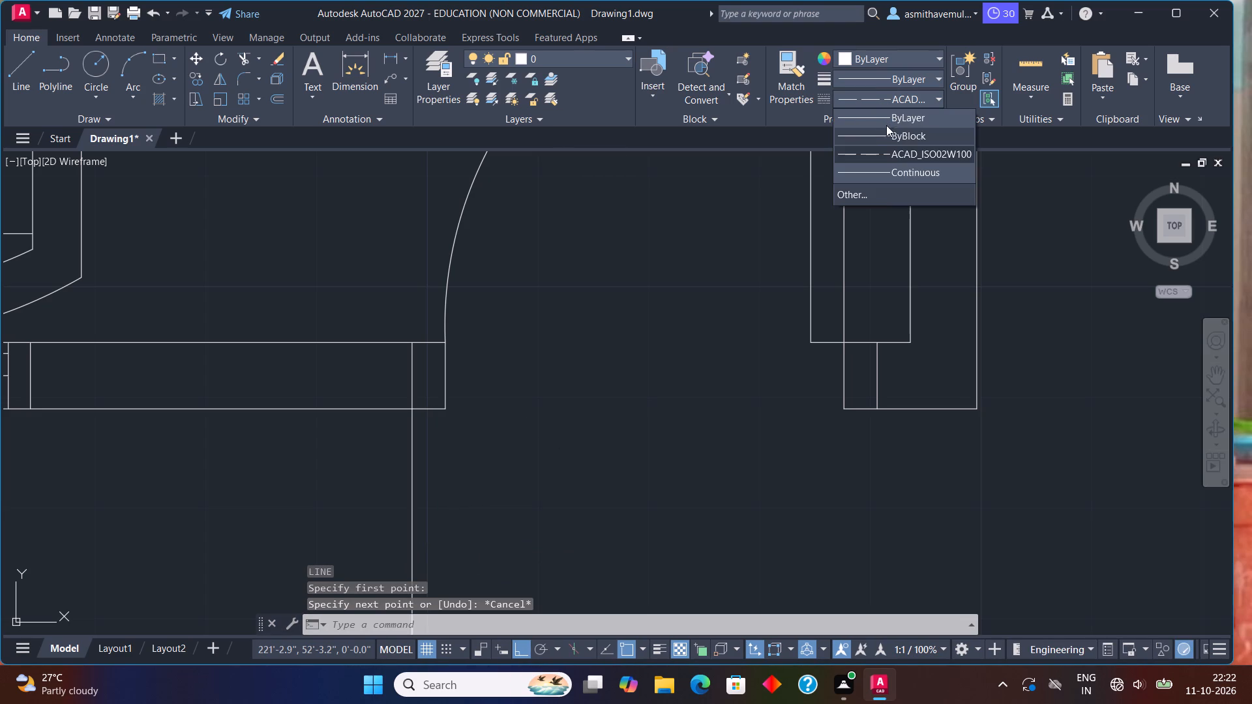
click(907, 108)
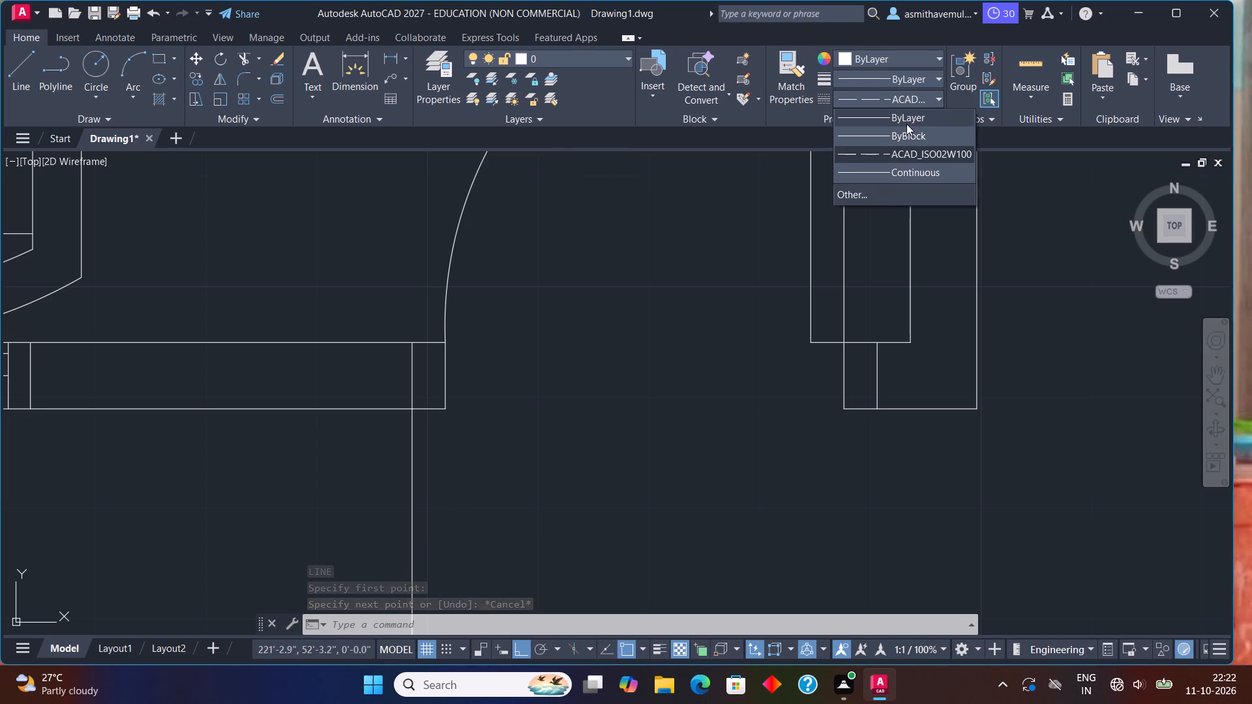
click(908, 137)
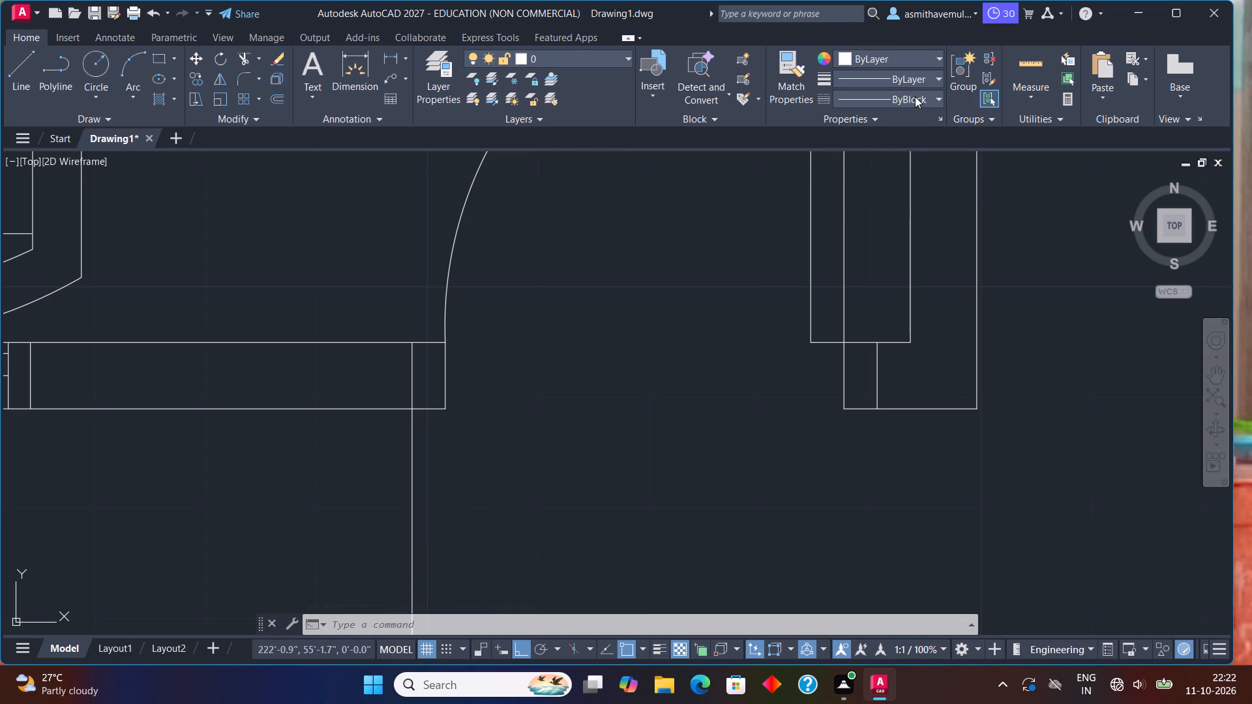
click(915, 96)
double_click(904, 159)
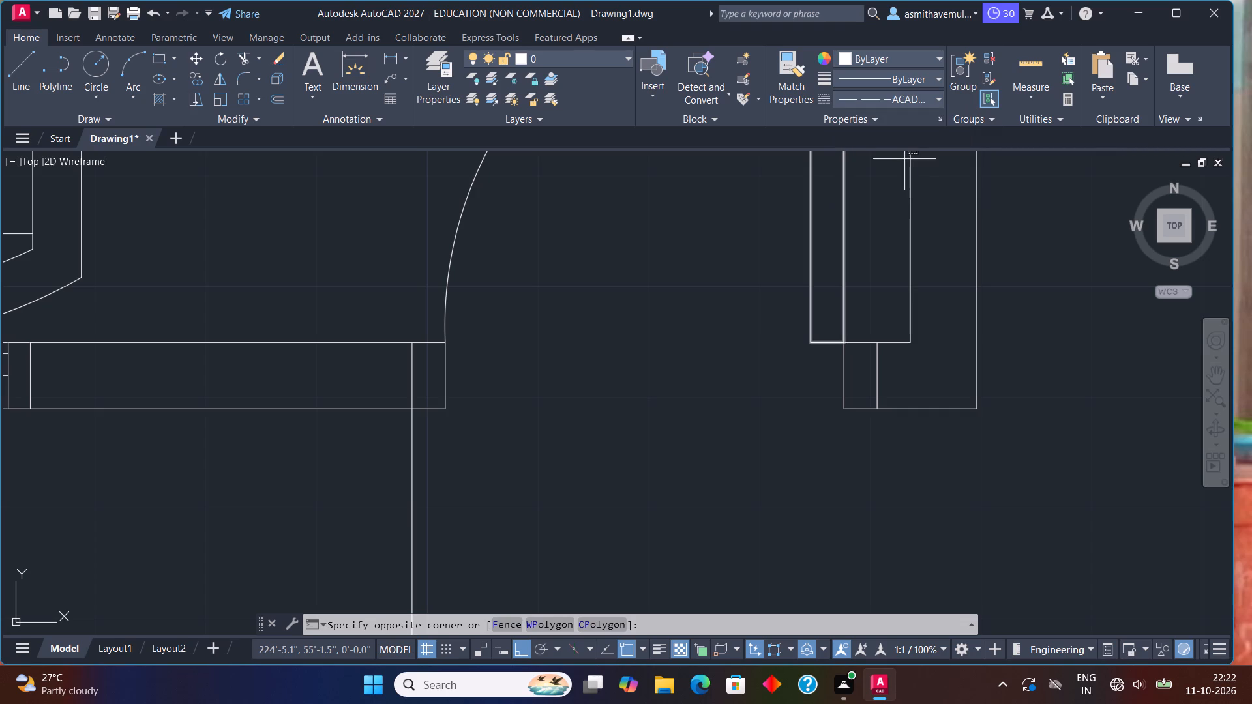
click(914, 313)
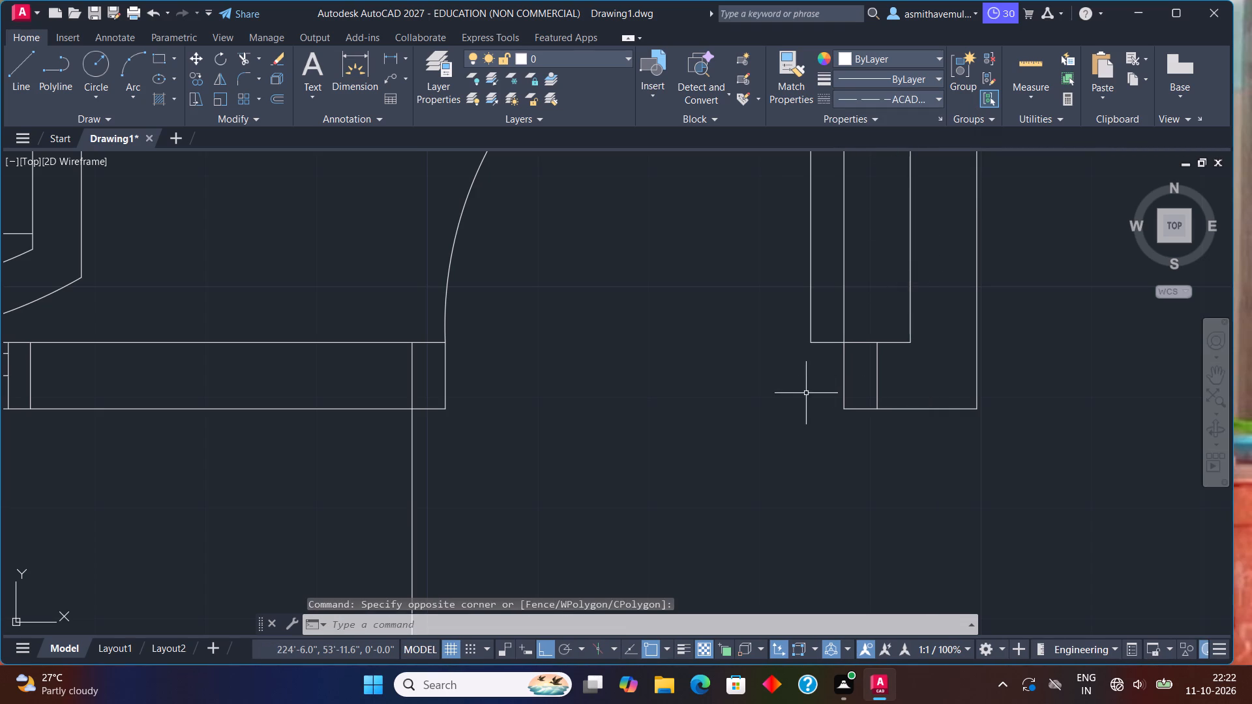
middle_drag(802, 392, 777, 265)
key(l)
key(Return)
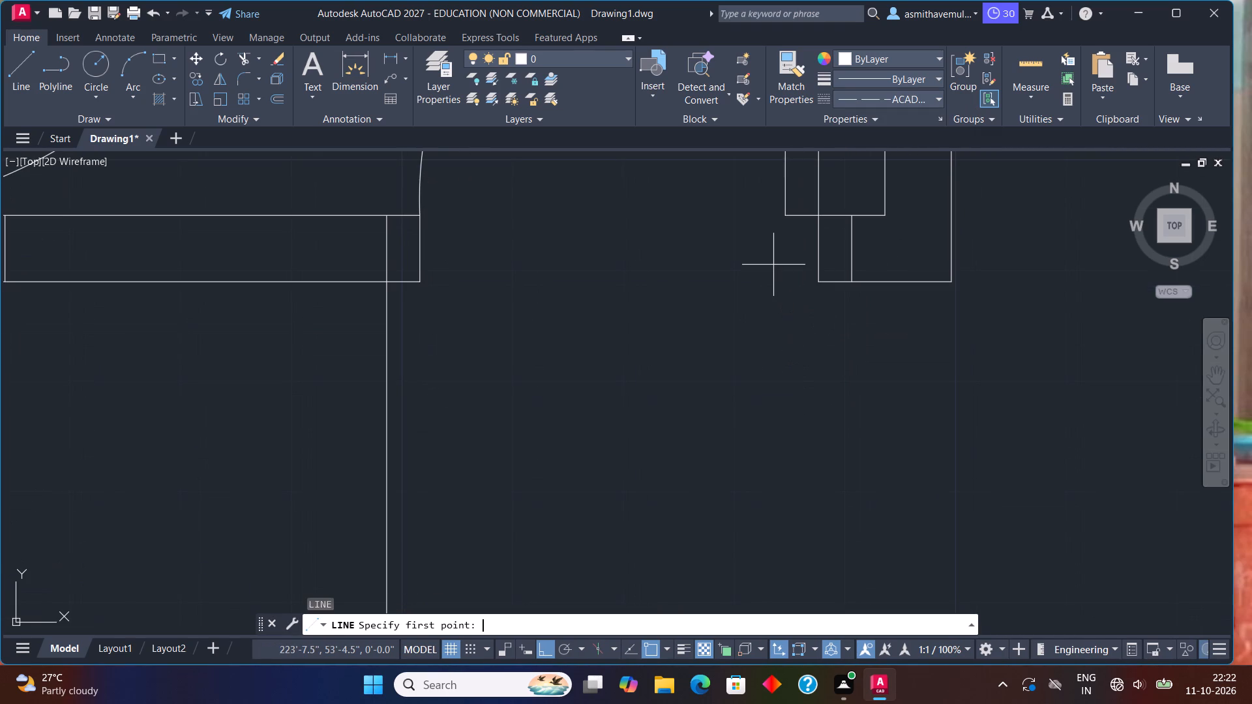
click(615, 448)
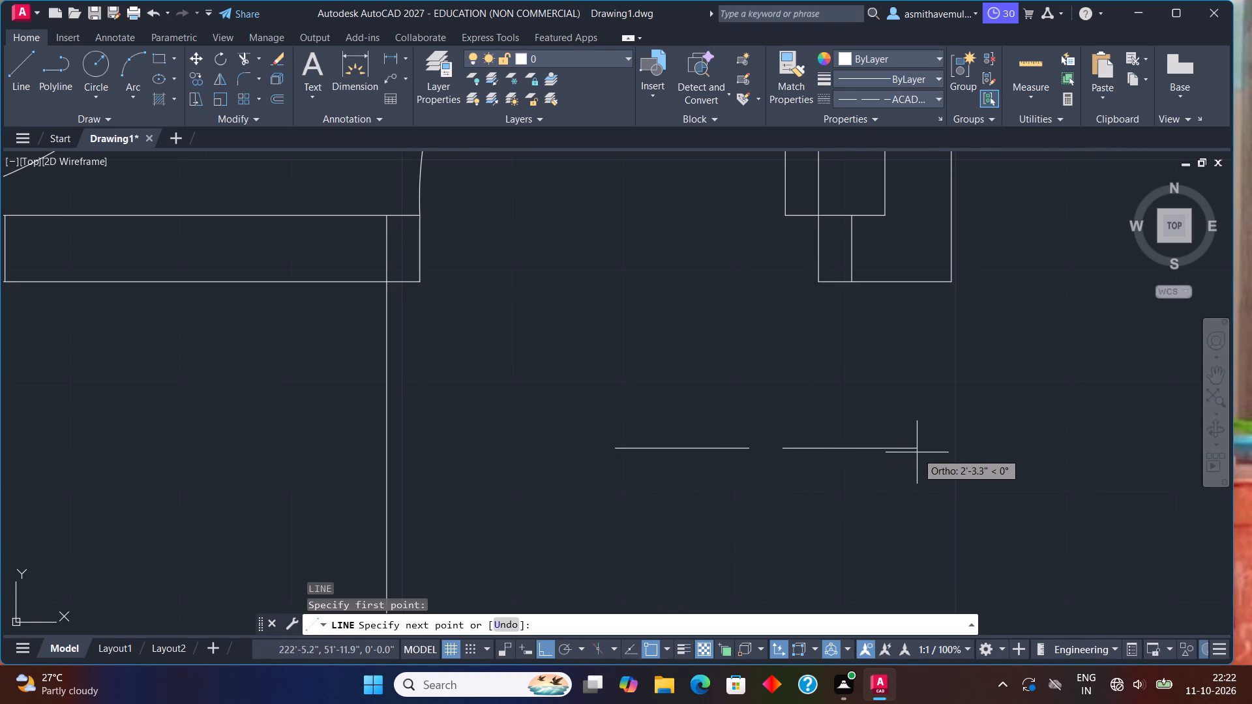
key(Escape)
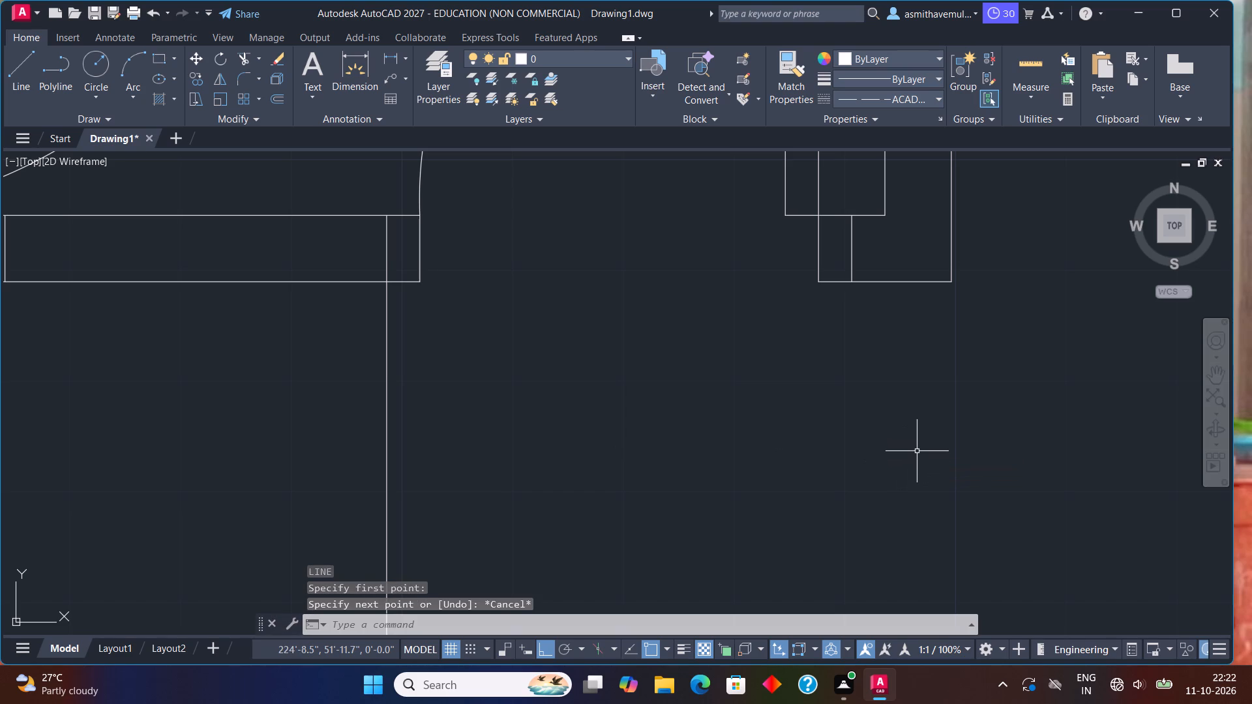
Draw a dashed edge from the wall end beside the lawn, about 3' toward the front, then across the porch to its far side wall.
key(l)
key(Return)
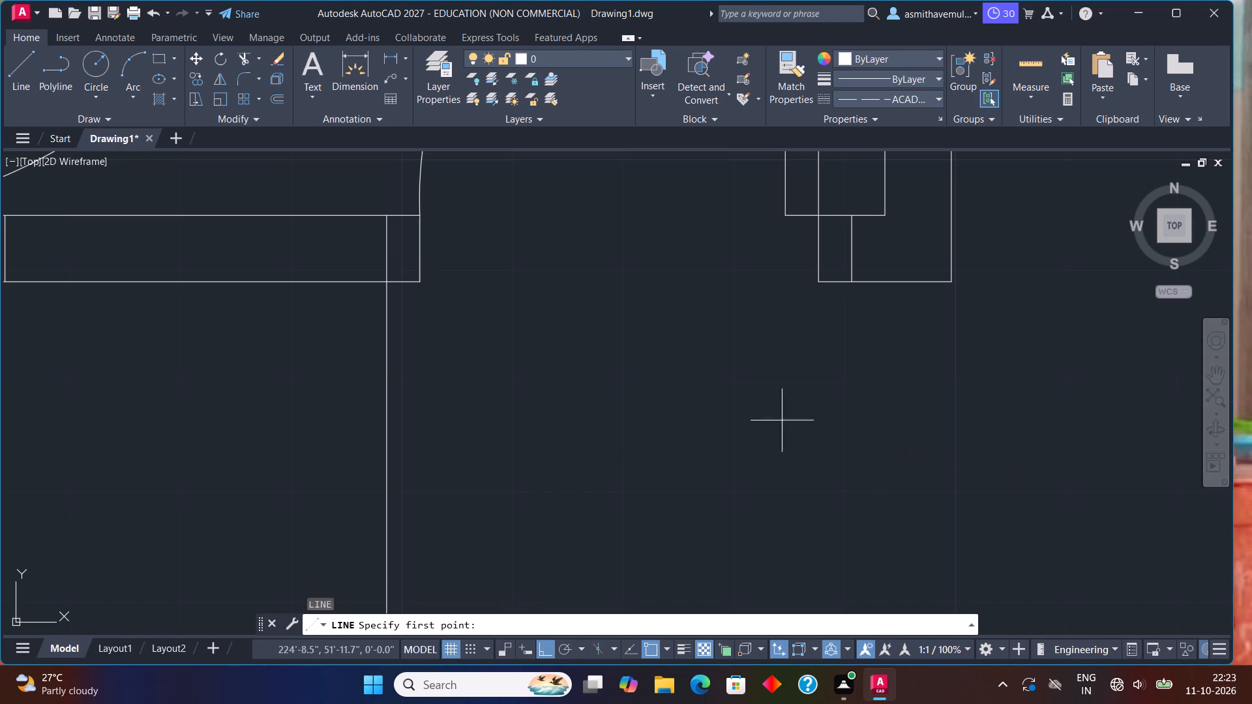
middle_drag(372, 348, 393, 318)
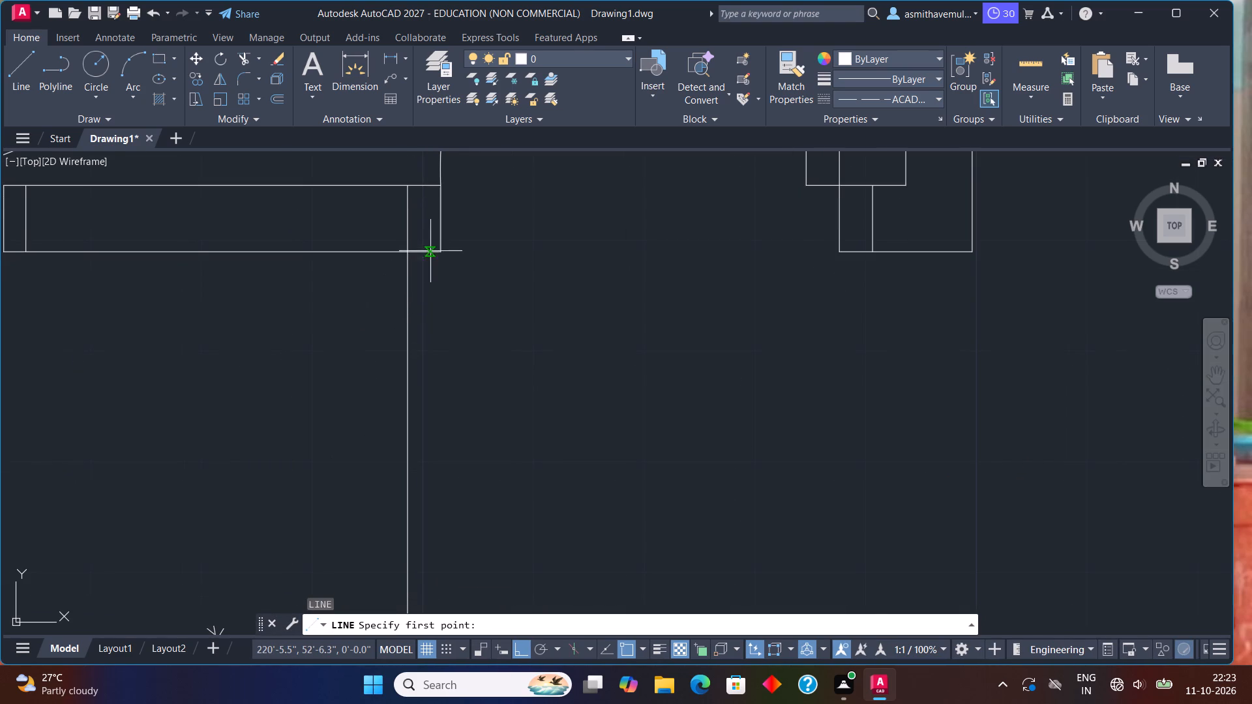
click(426, 251)
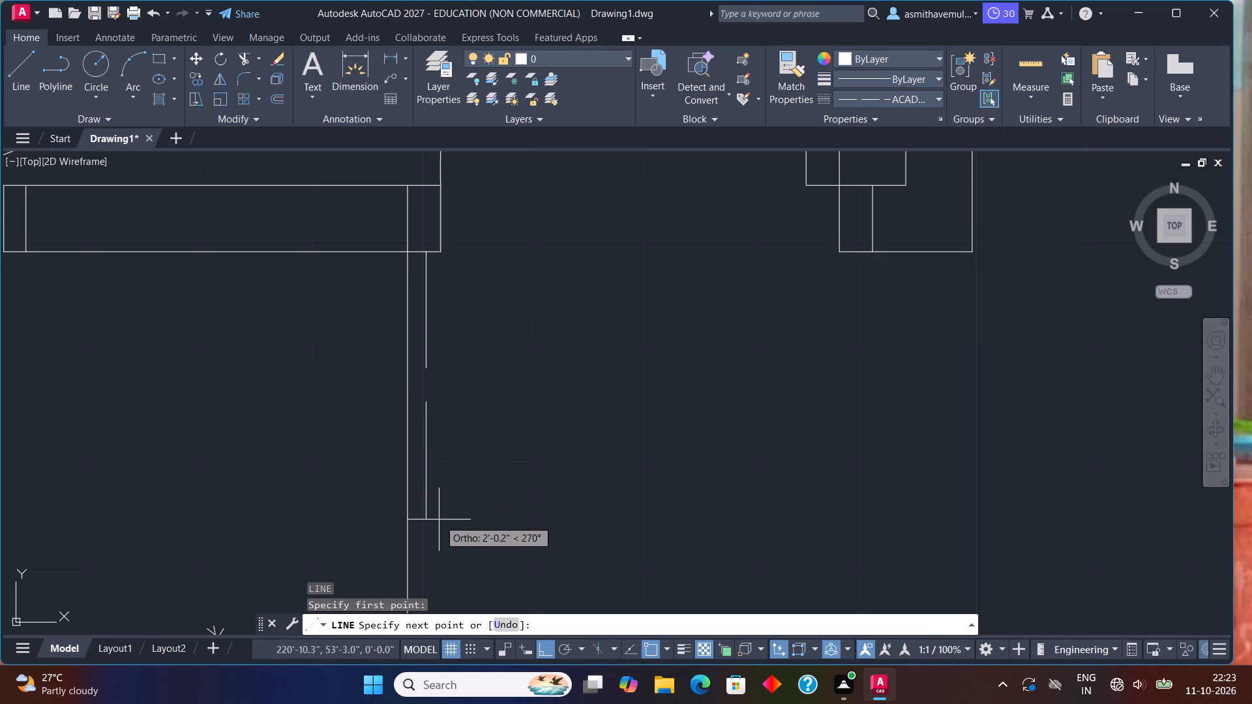
scroll(439, 535, down, 1)
middle_drag(439, 532, 439, 526)
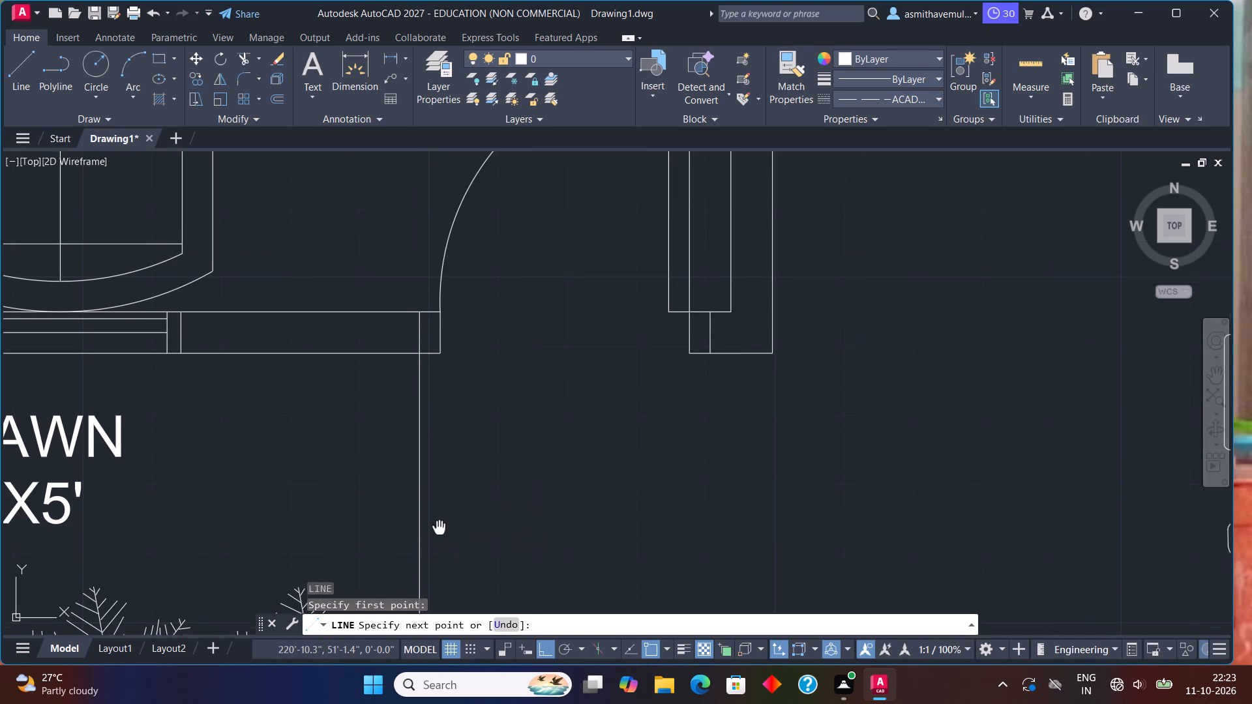
middle_drag(439, 526, 410, 478)
scroll(413, 477, down, 1)
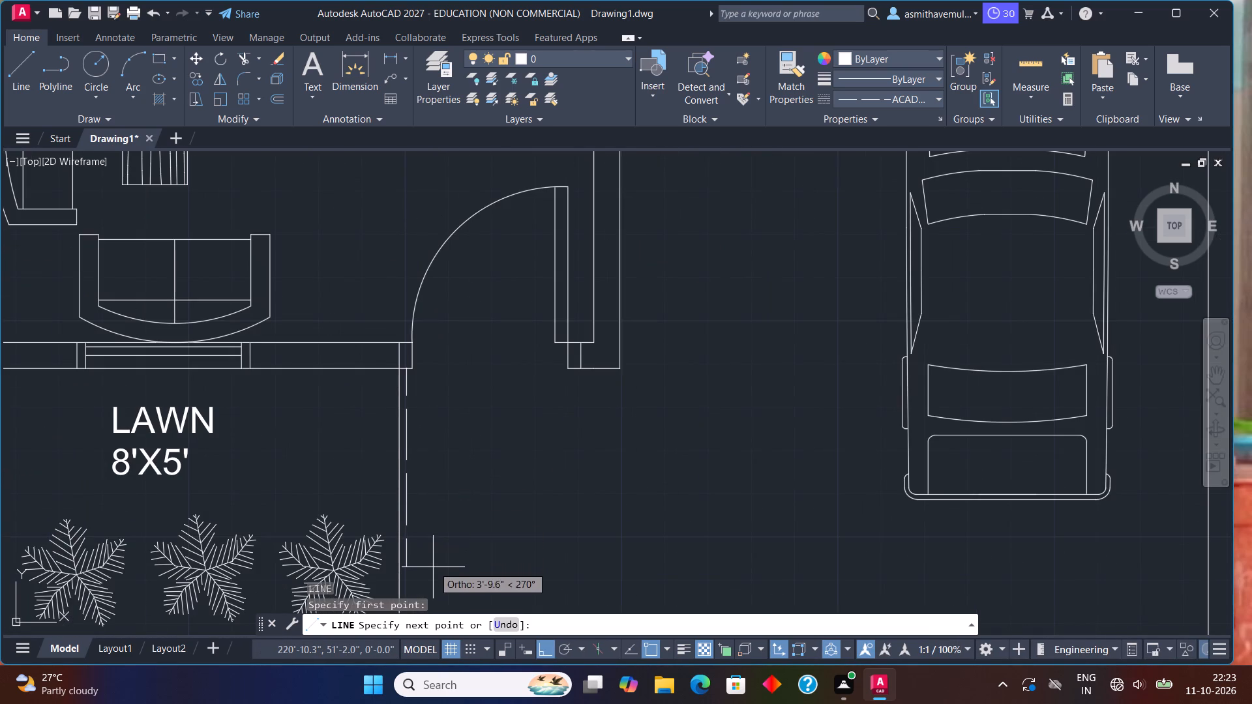
middle_drag(432, 572, 422, 522)
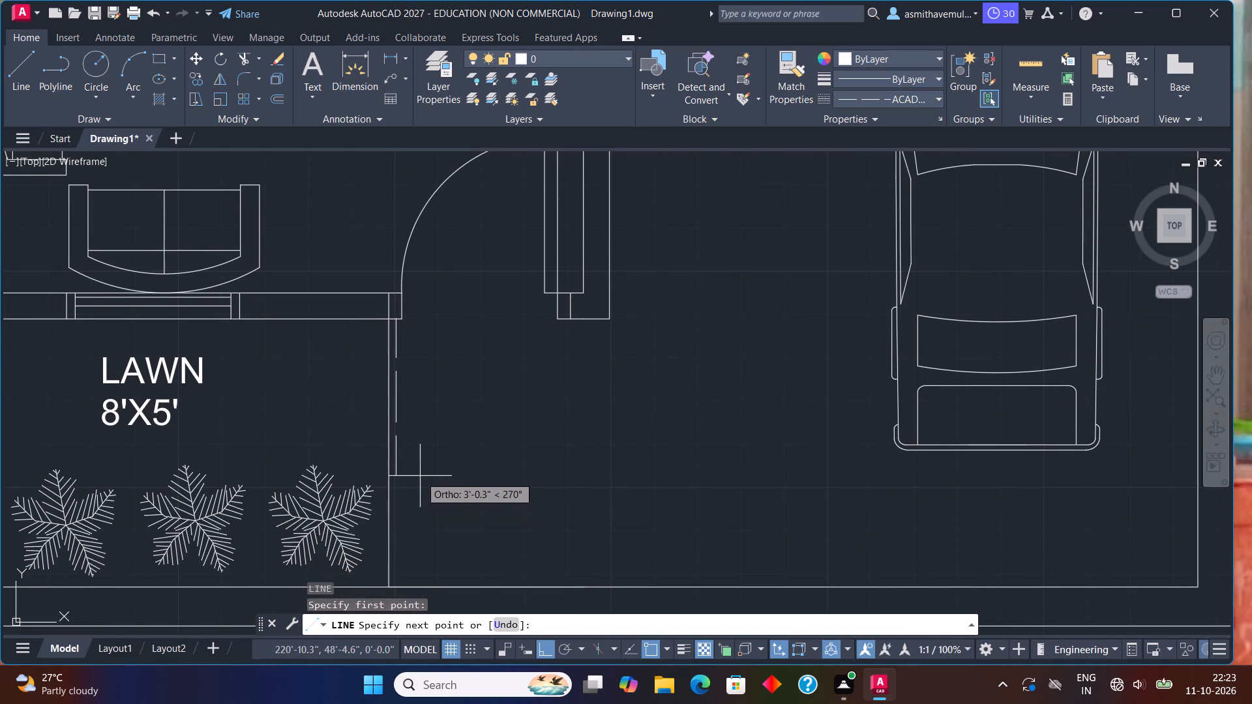
click(420, 476)
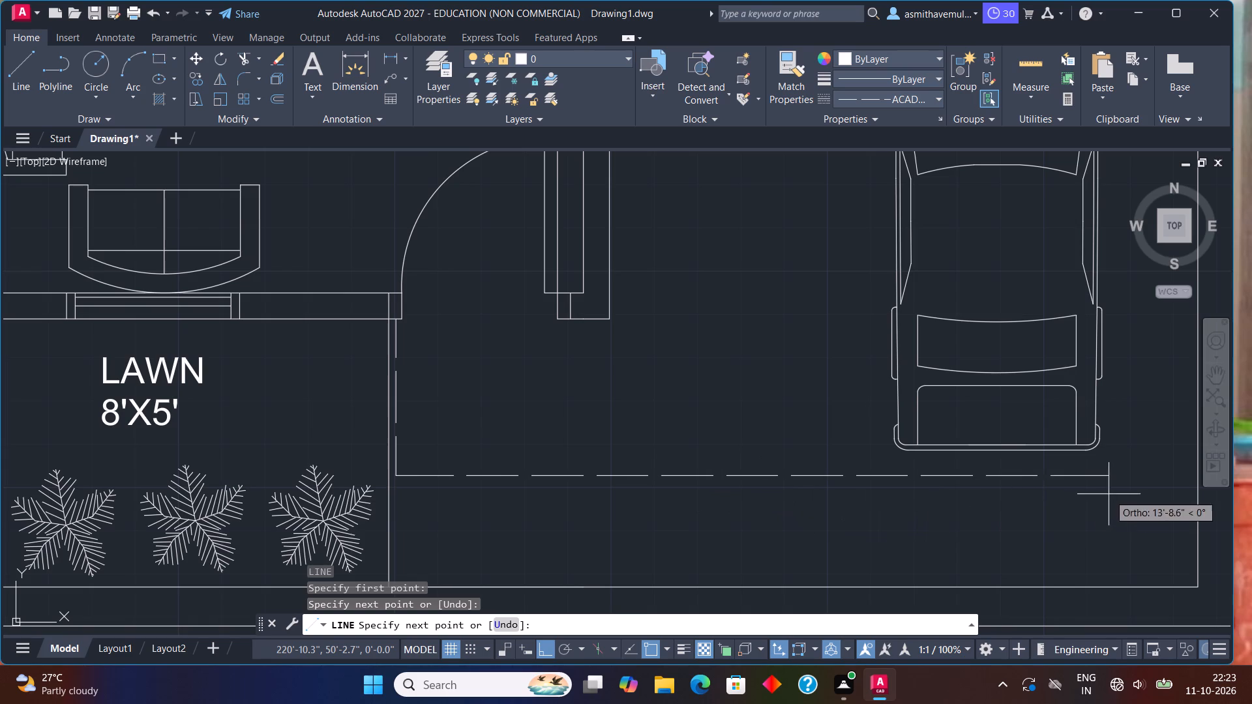
middle_drag(1163, 482, 962, 503)
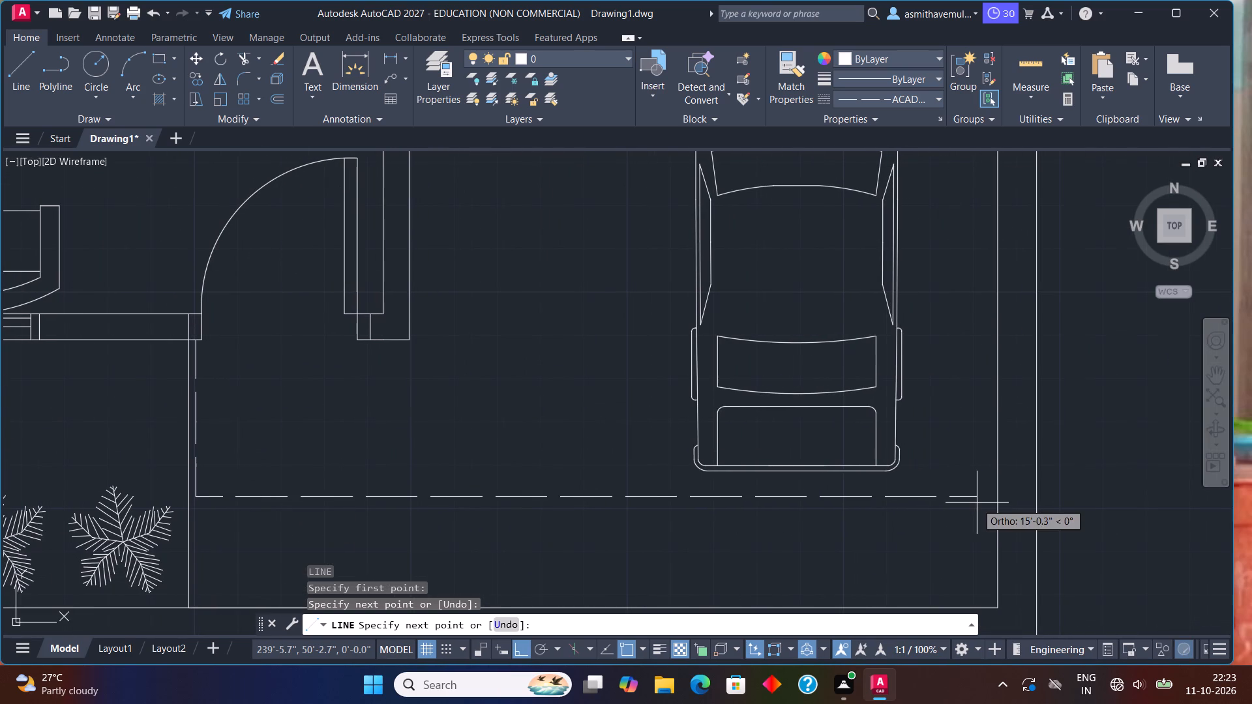
click(998, 499)
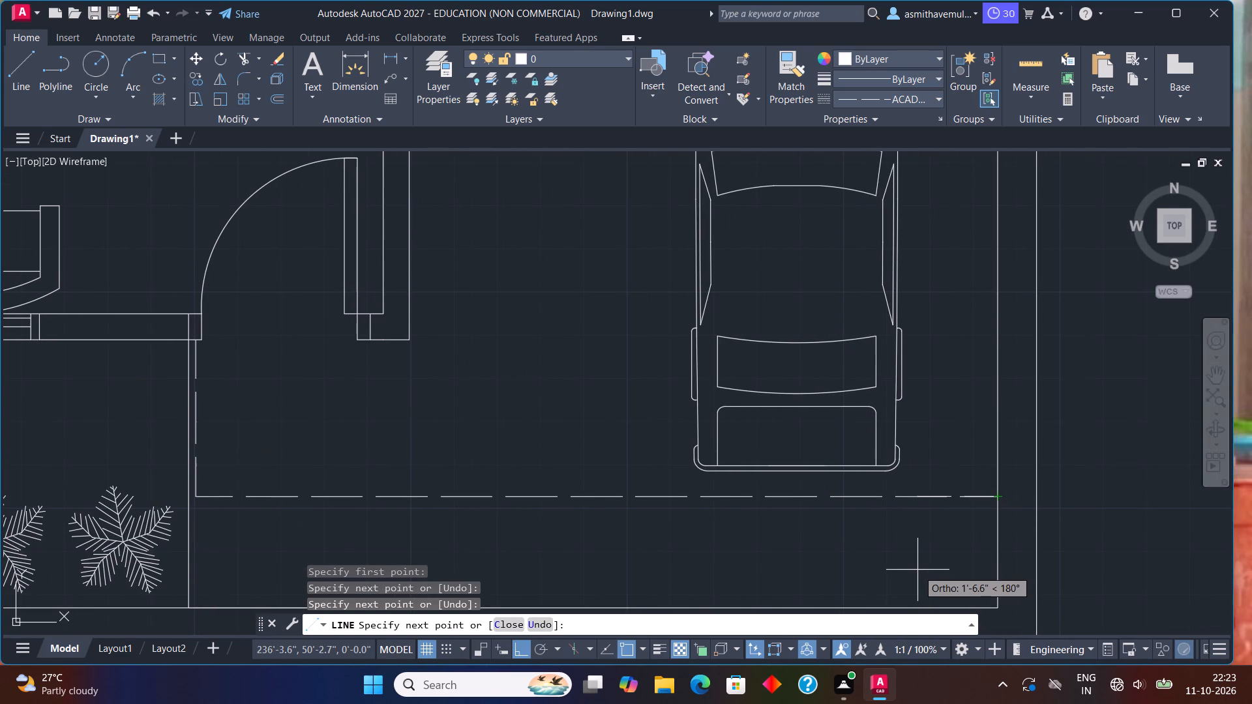
key(Escape)
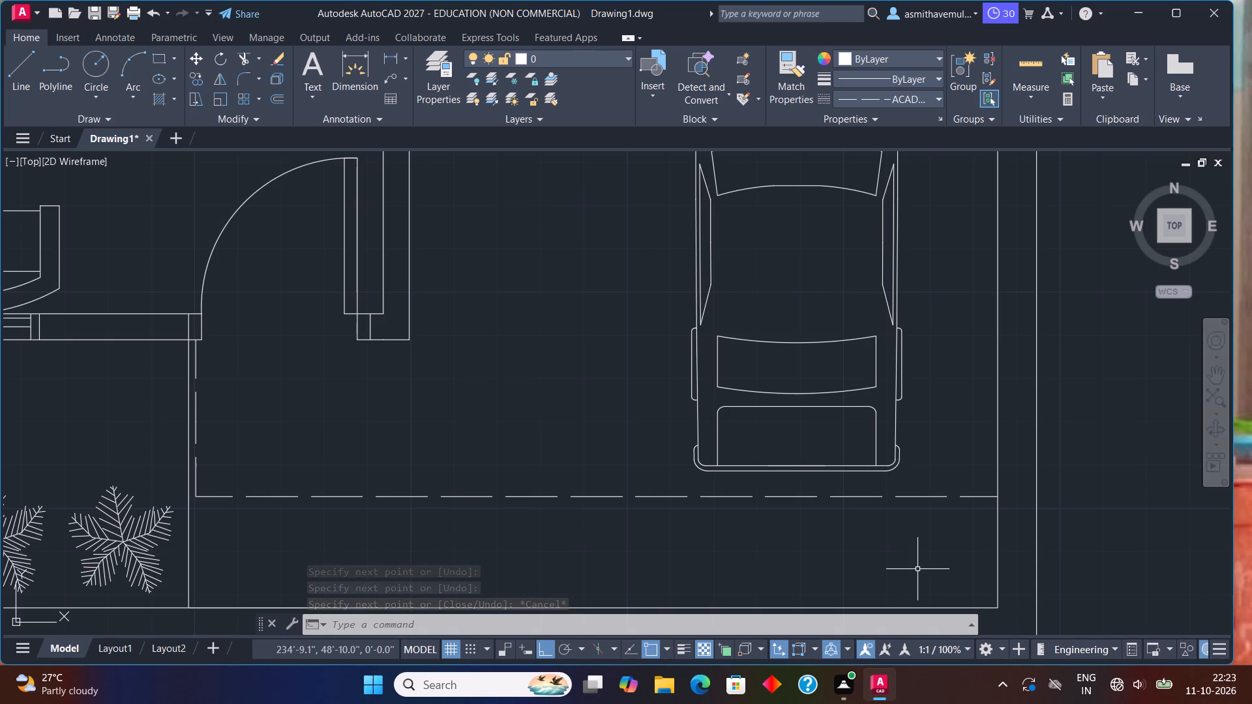
Delete the four leftover window copies lying outside the plan beside the toilet and bedroom.
scroll(908, 525, down, 3)
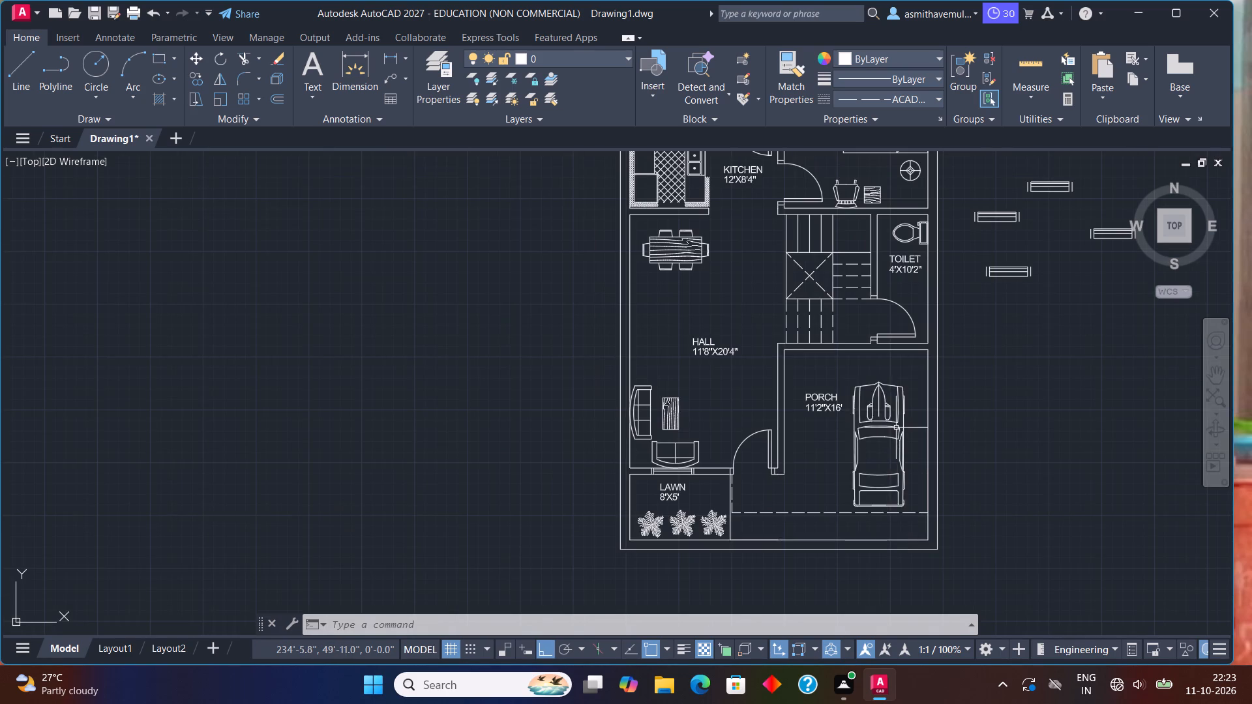
middle_drag(896, 422, 816, 440)
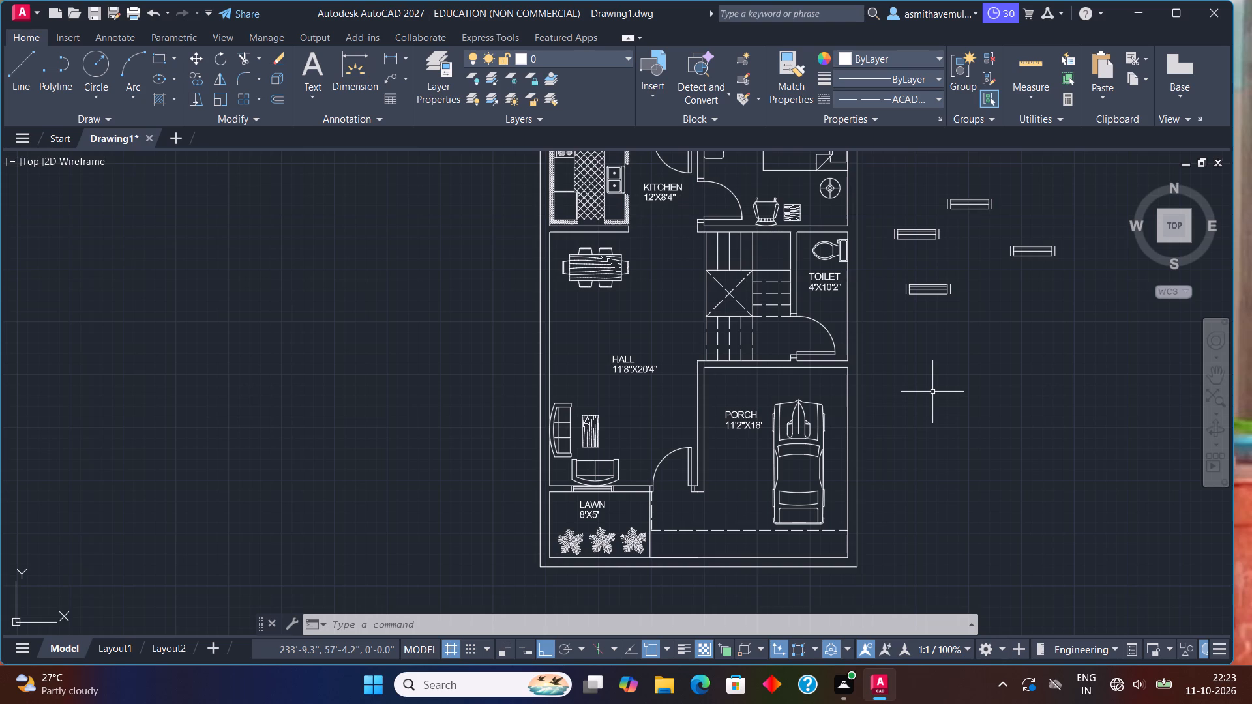
middle_drag(931, 381, 863, 422)
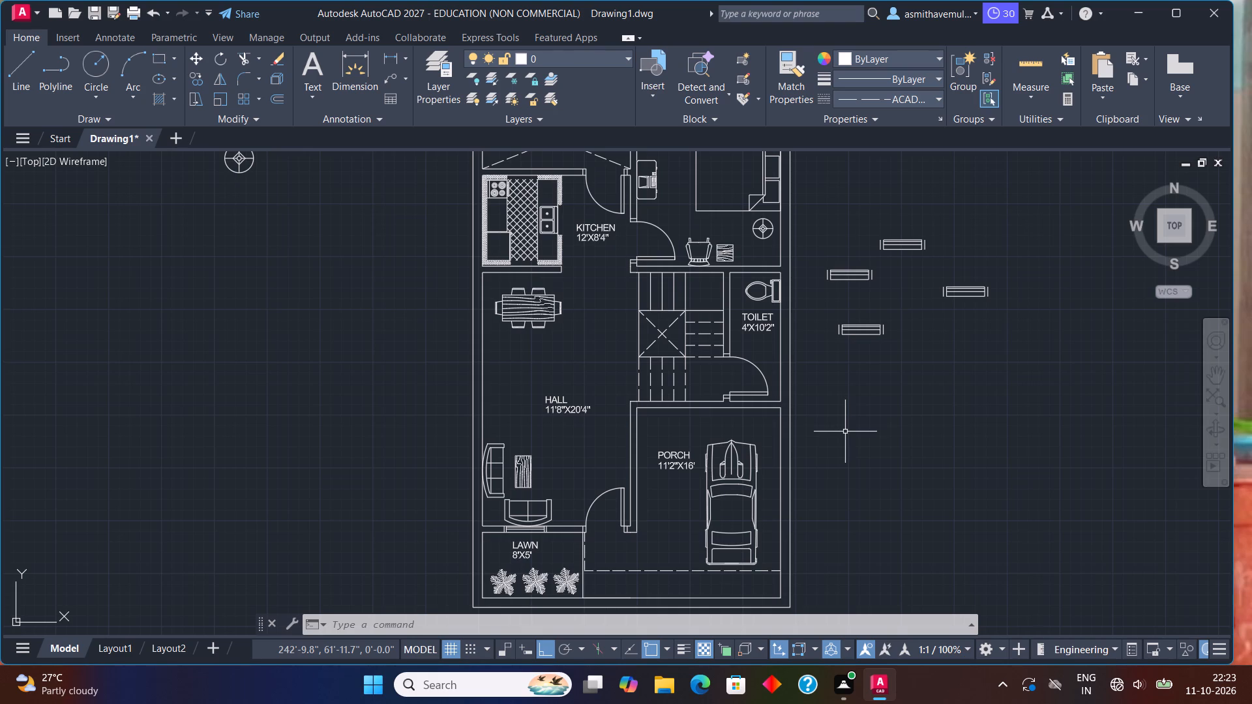
scroll(844, 430, down, 1)
scroll(689, 360, up, 1)
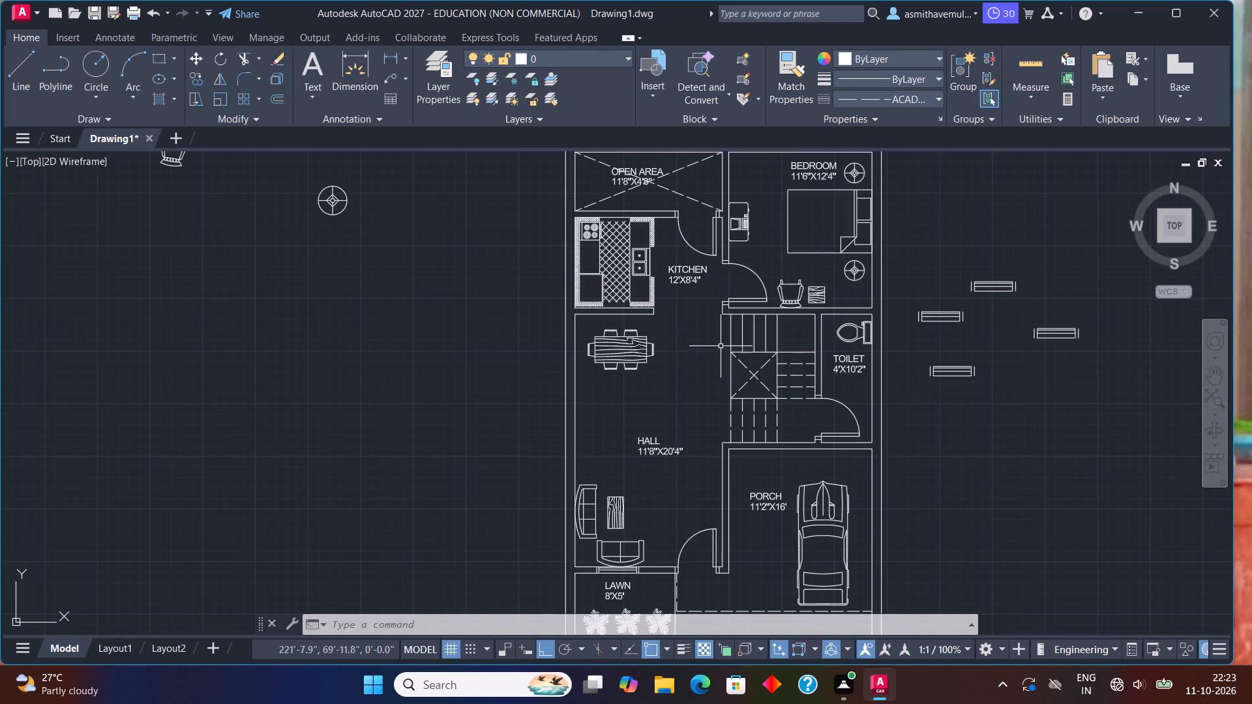
middle_drag(878, 422, 733, 448)
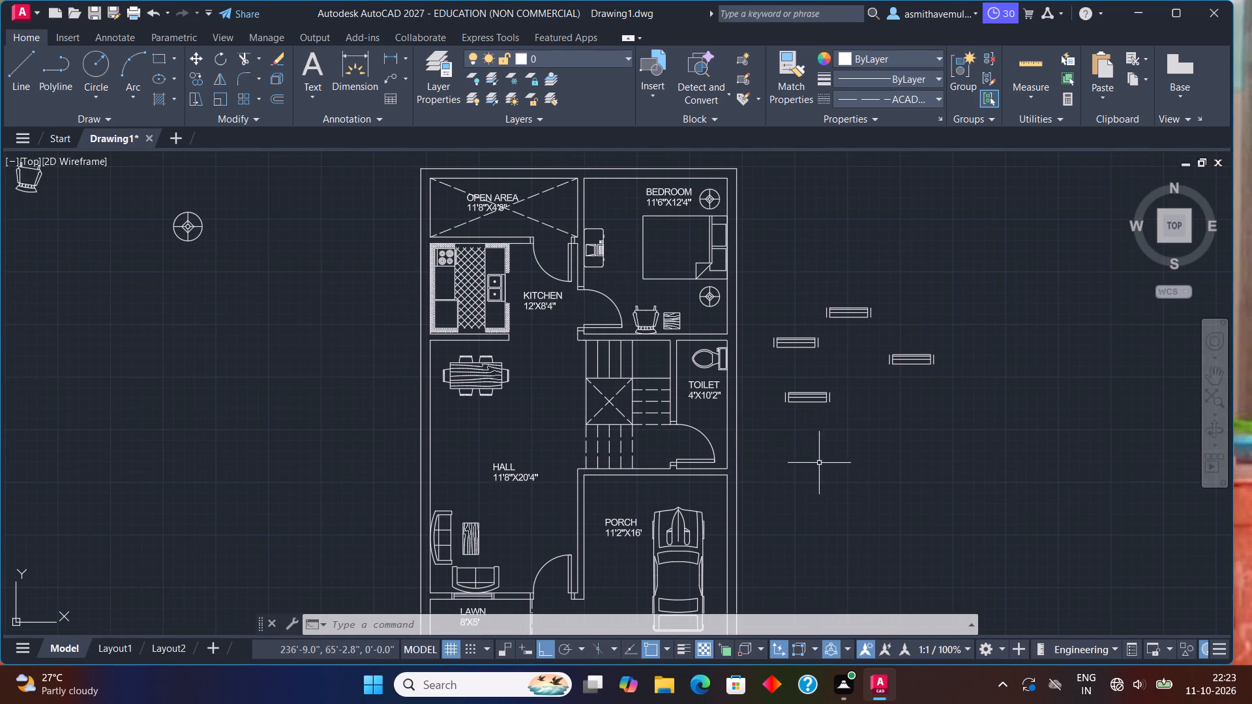
scroll(823, 429, up, 1)
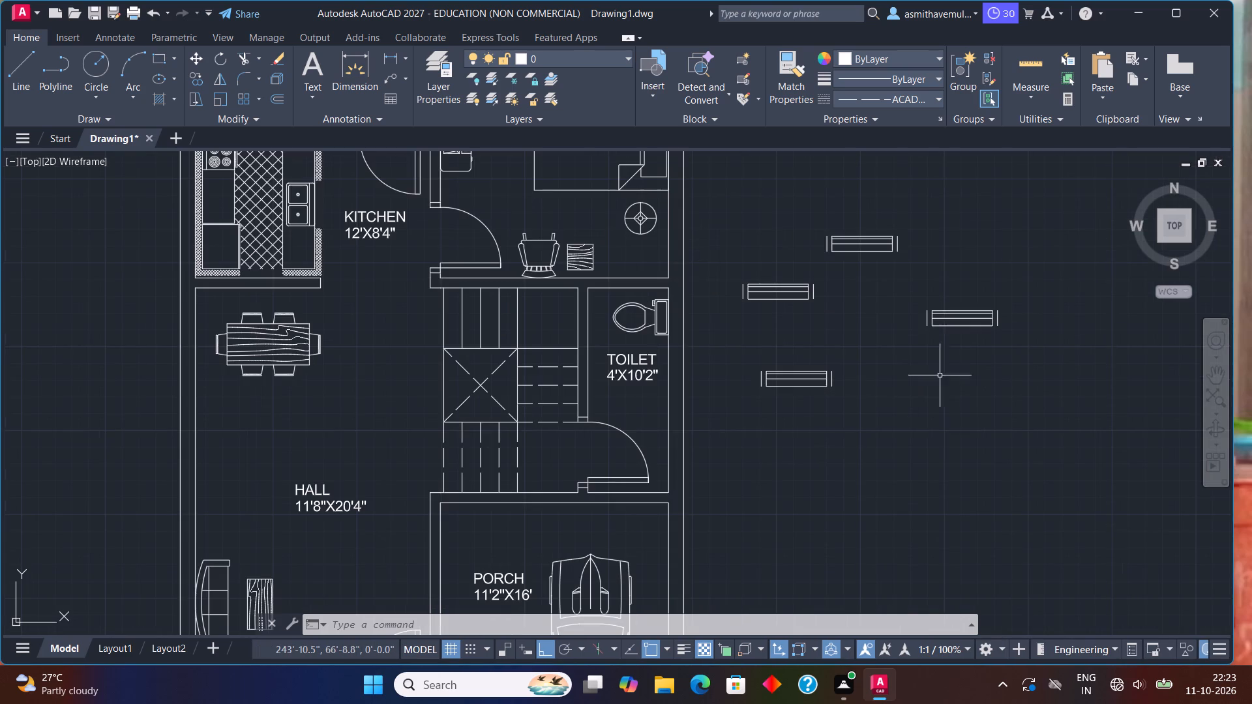
drag(914, 179, 935, 445)
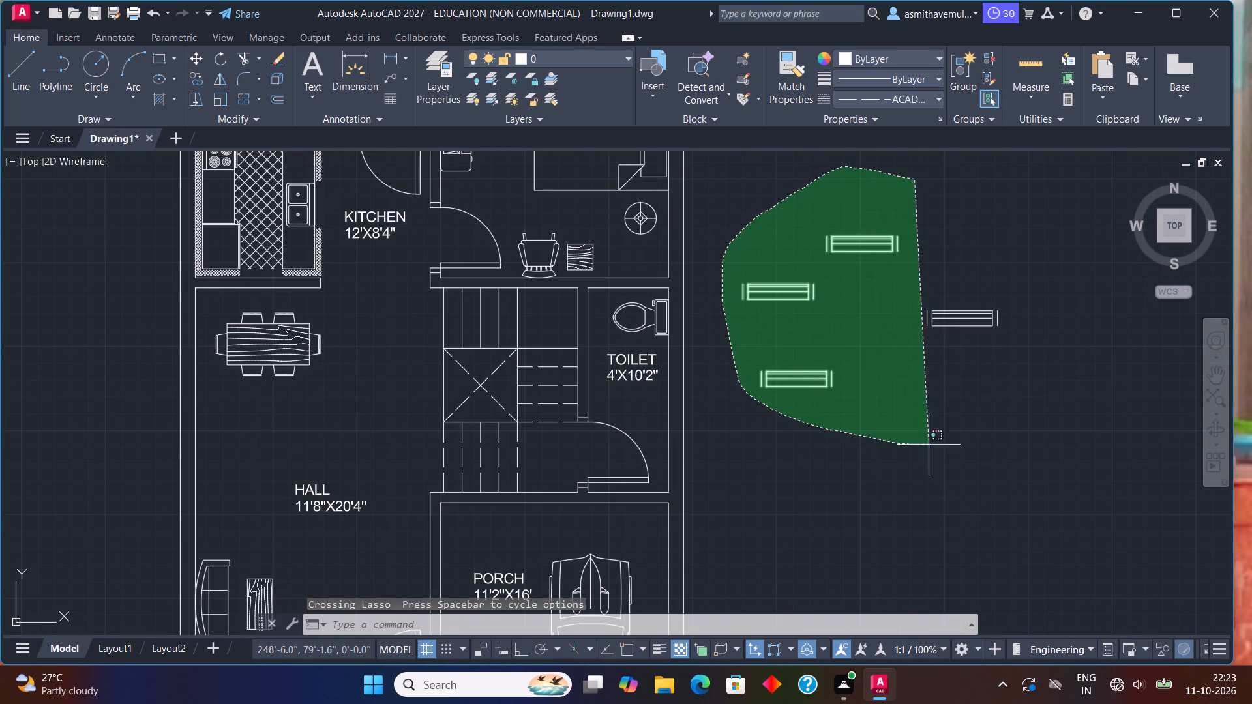
drag(935, 445, 1072, 375)
key(Delete)
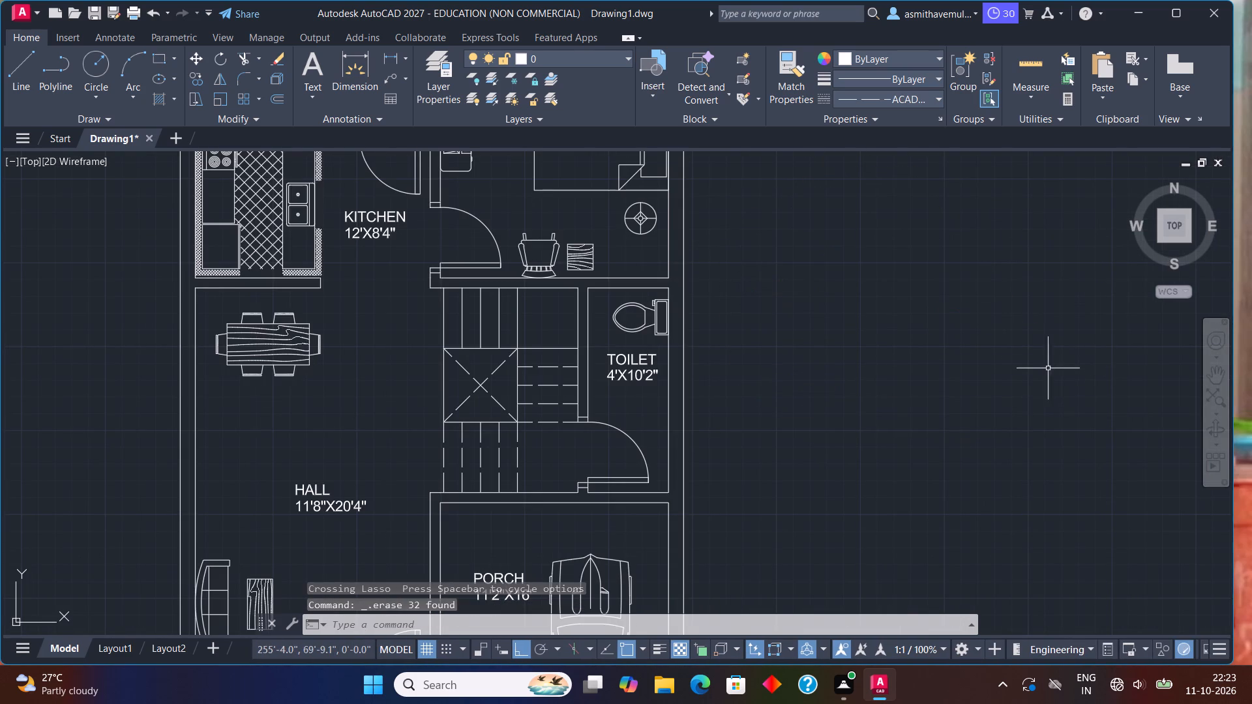
scroll(865, 449, down, 2)
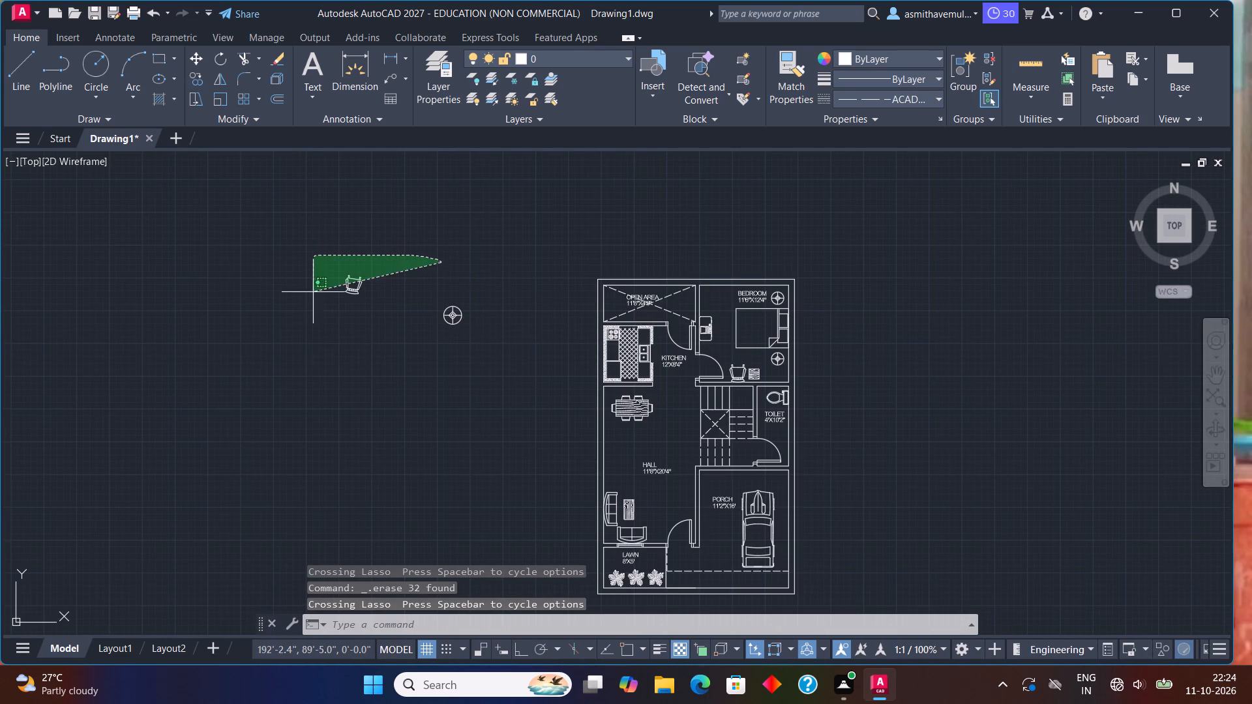
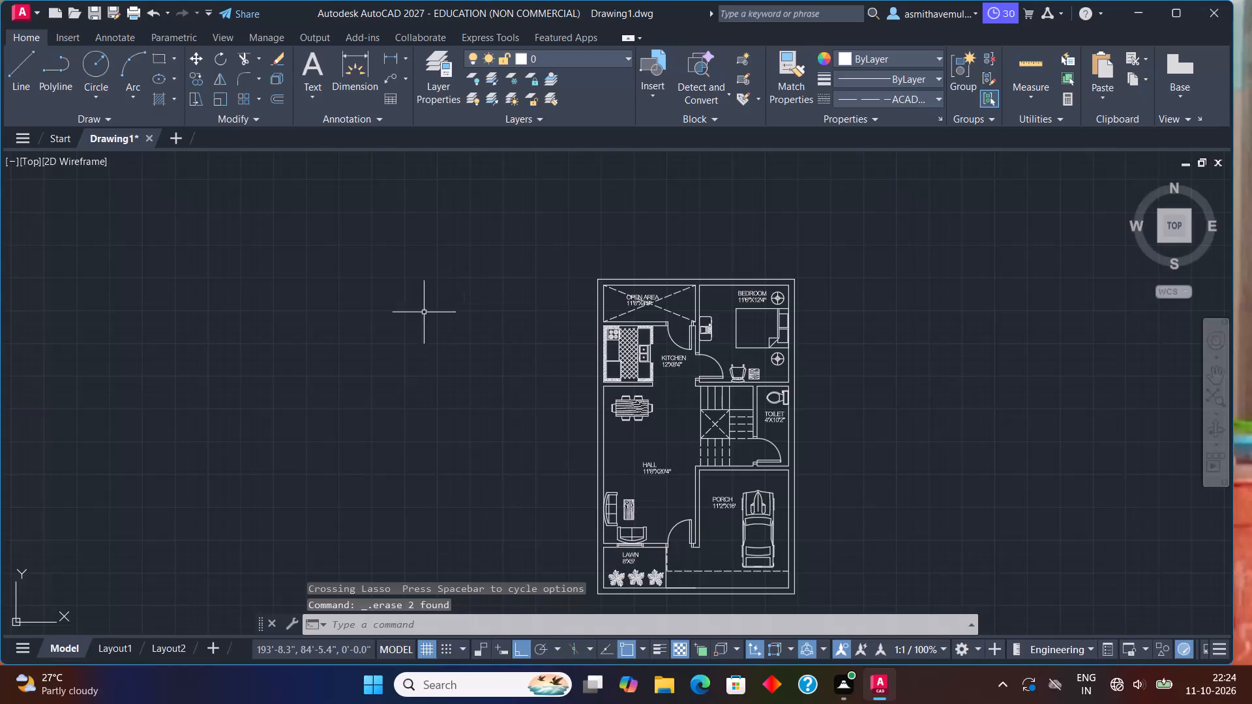
Set the current linetype to ByLayer.
click(852, 96)
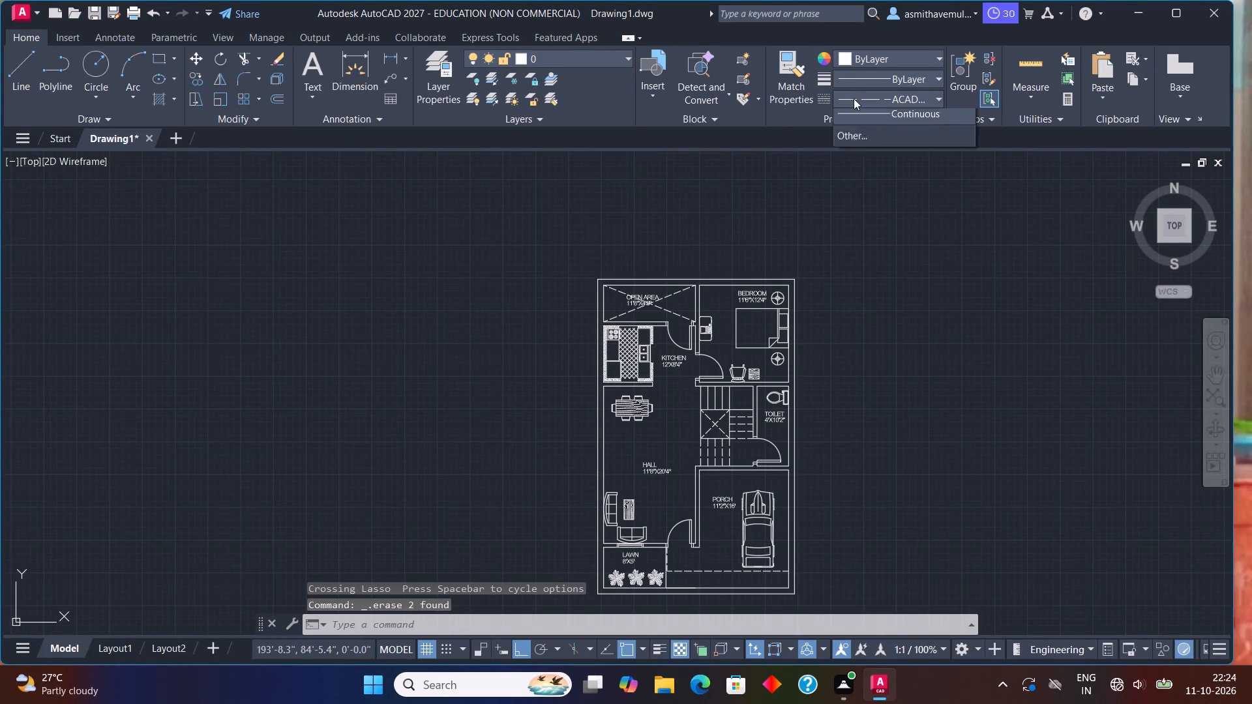
click(863, 117)
Add a linear dimension for the house plan's overall width, placed just above the top outer wall.
scroll(743, 252, up, 1)
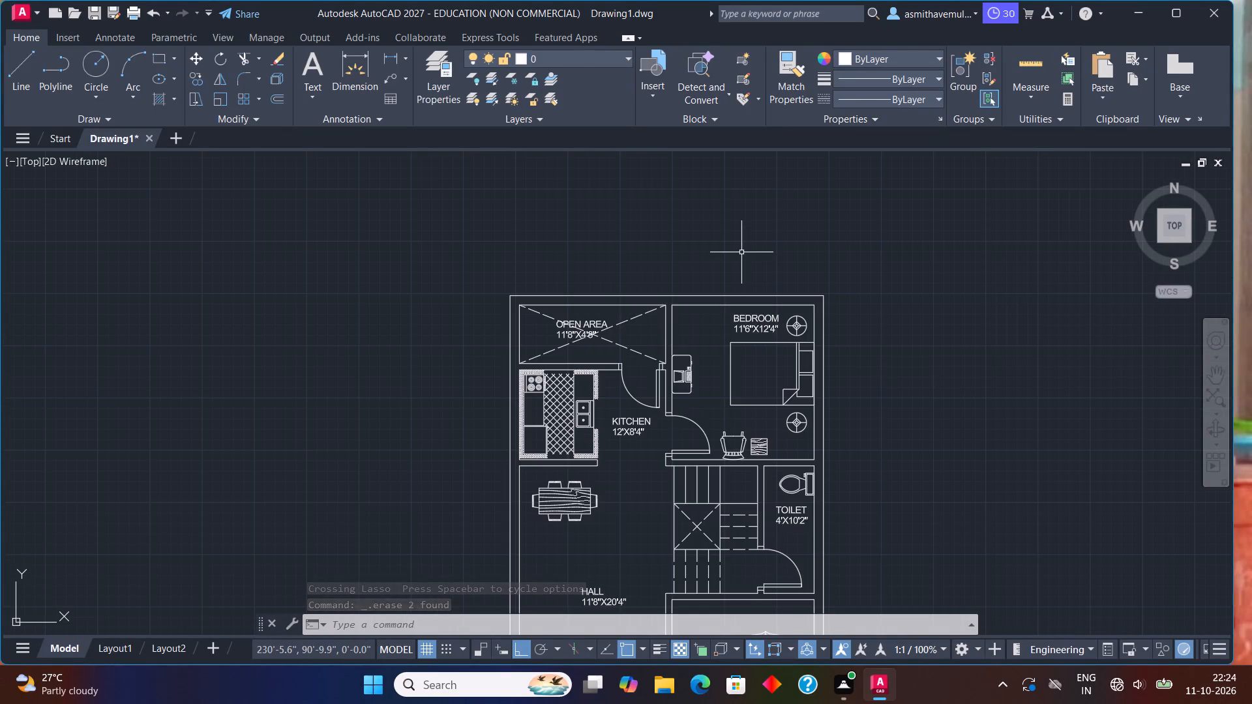
text(DLI)
key(Return)
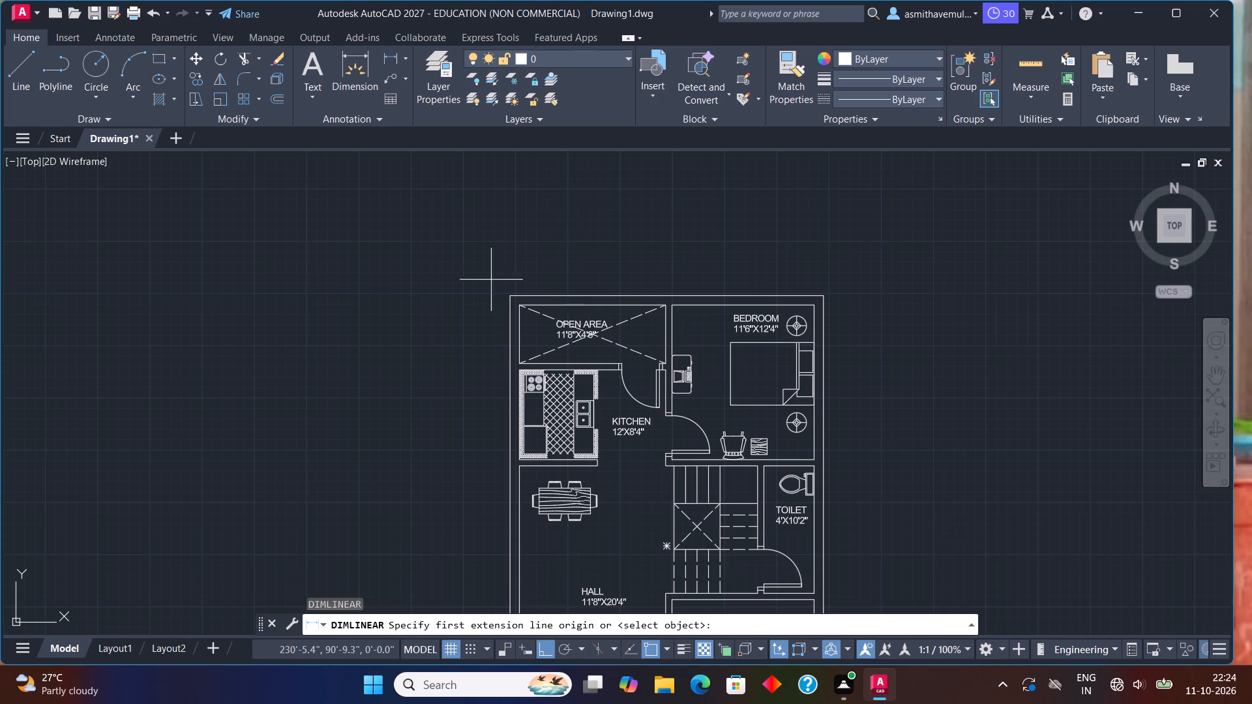
click(512, 294)
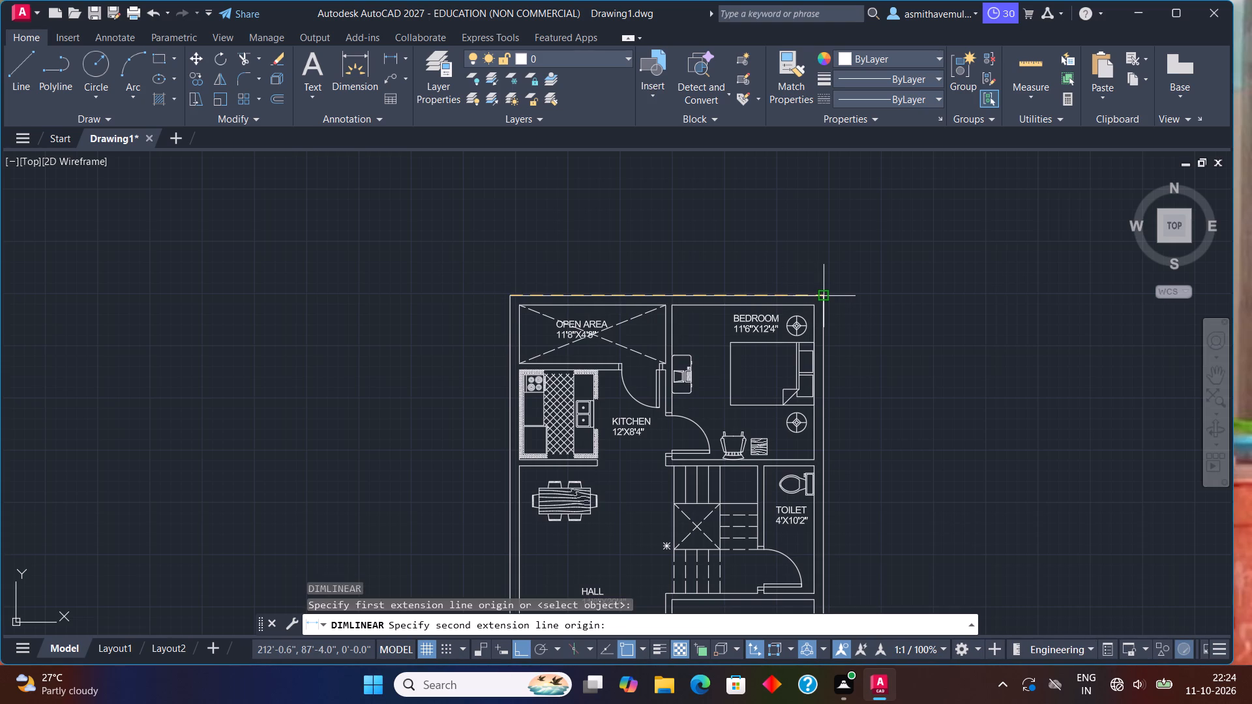
click(826, 297)
click(817, 261)
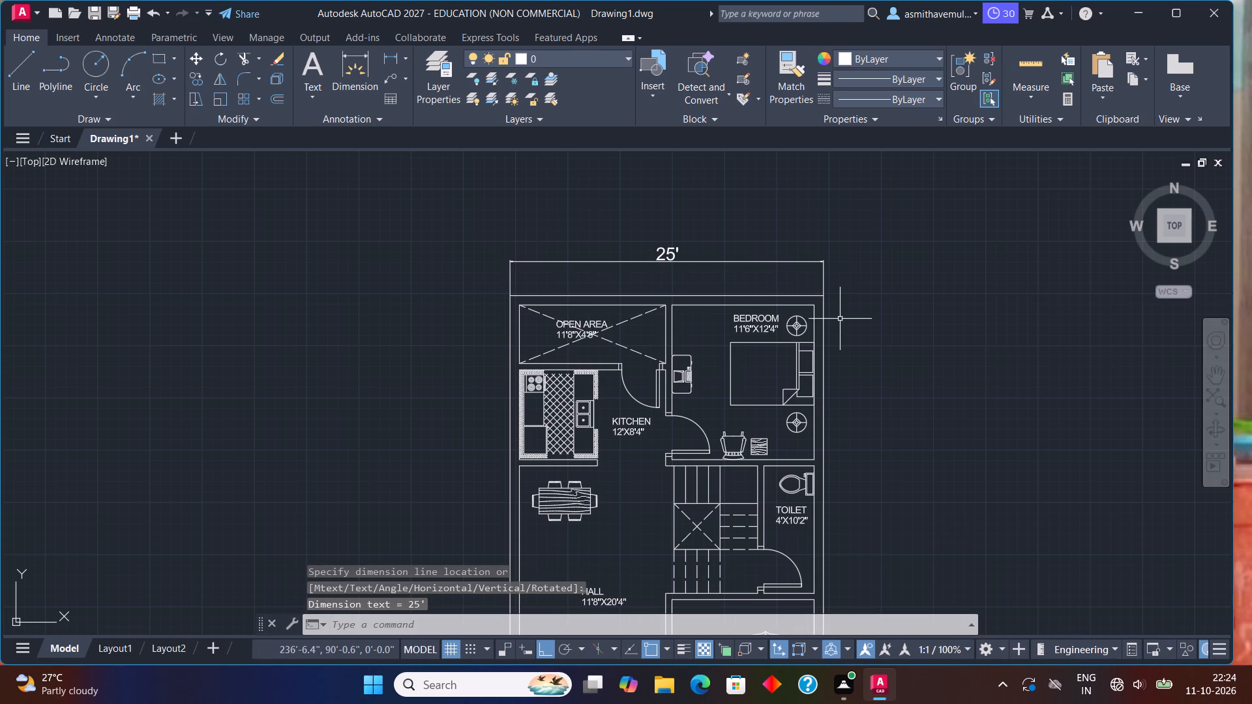
Add a vertical linear dimension for the plan's overall depth, placed just outside the right outer wall beside the bedroom and porch.
text(DLI)
key(Return)
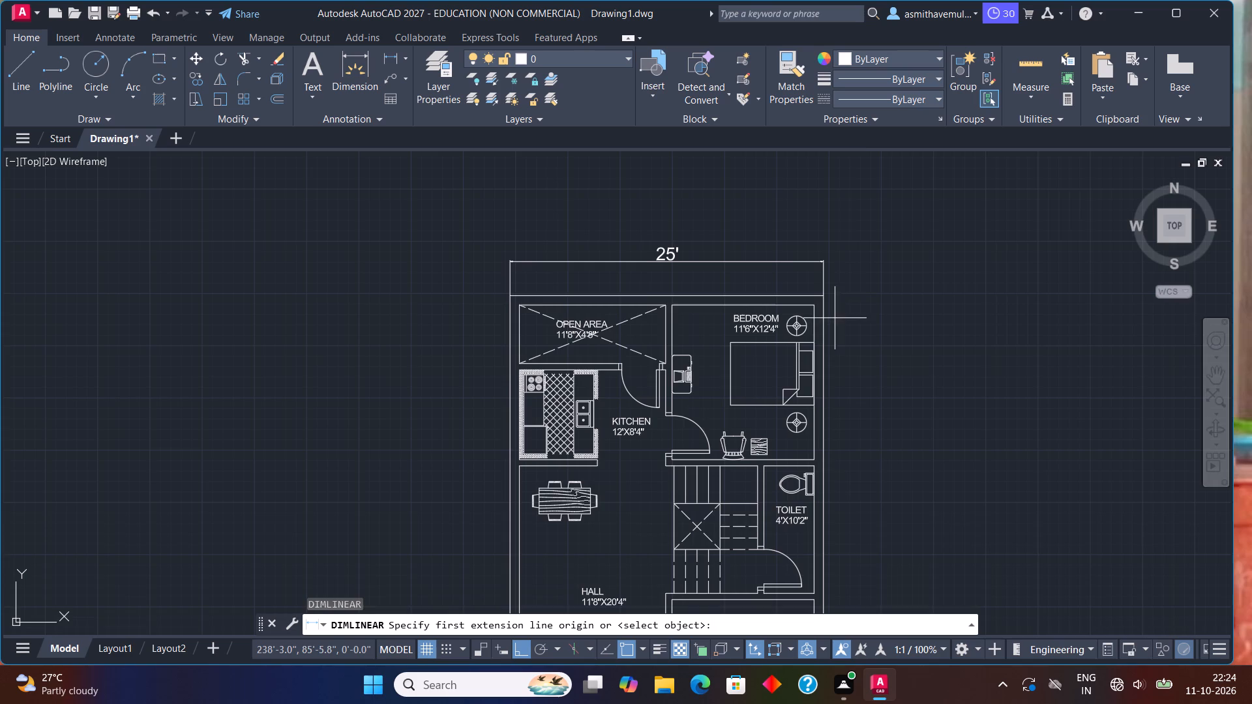
middle_drag(771, 257, 727, 220)
middle_drag(770, 264, 748, 221)
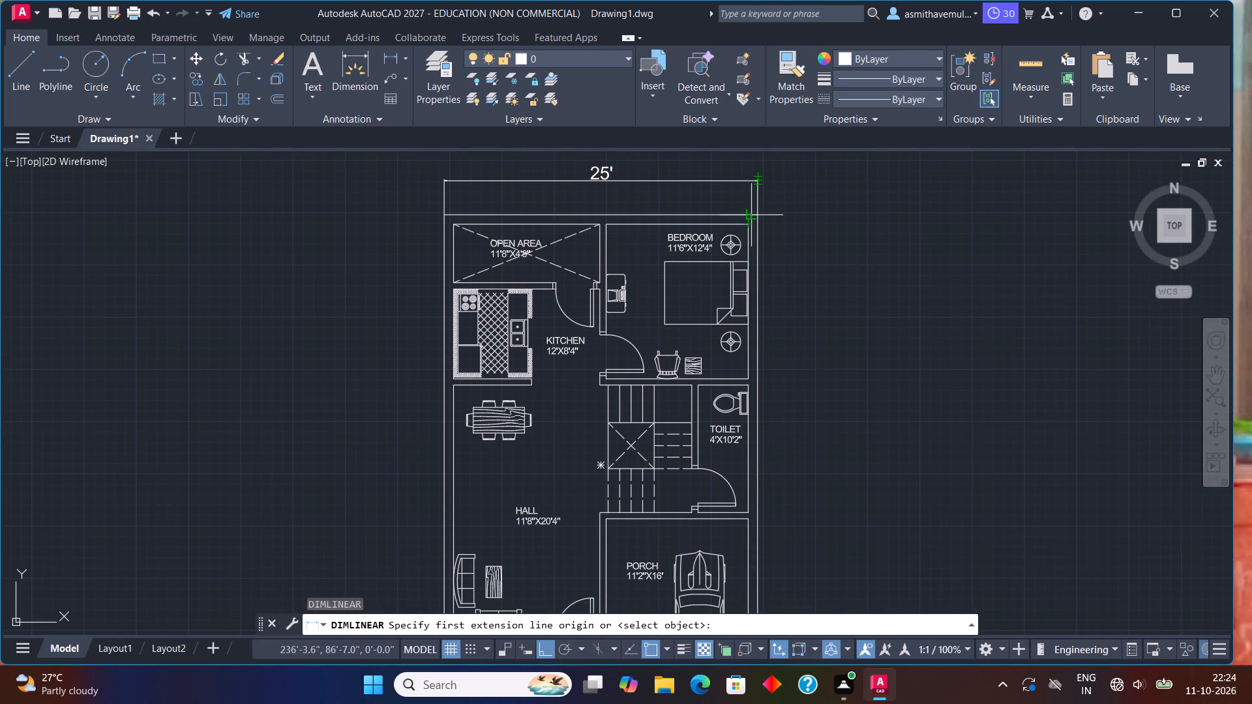
click(758, 215)
scroll(761, 384, down, 2)
middle_drag(777, 432, 653, 322)
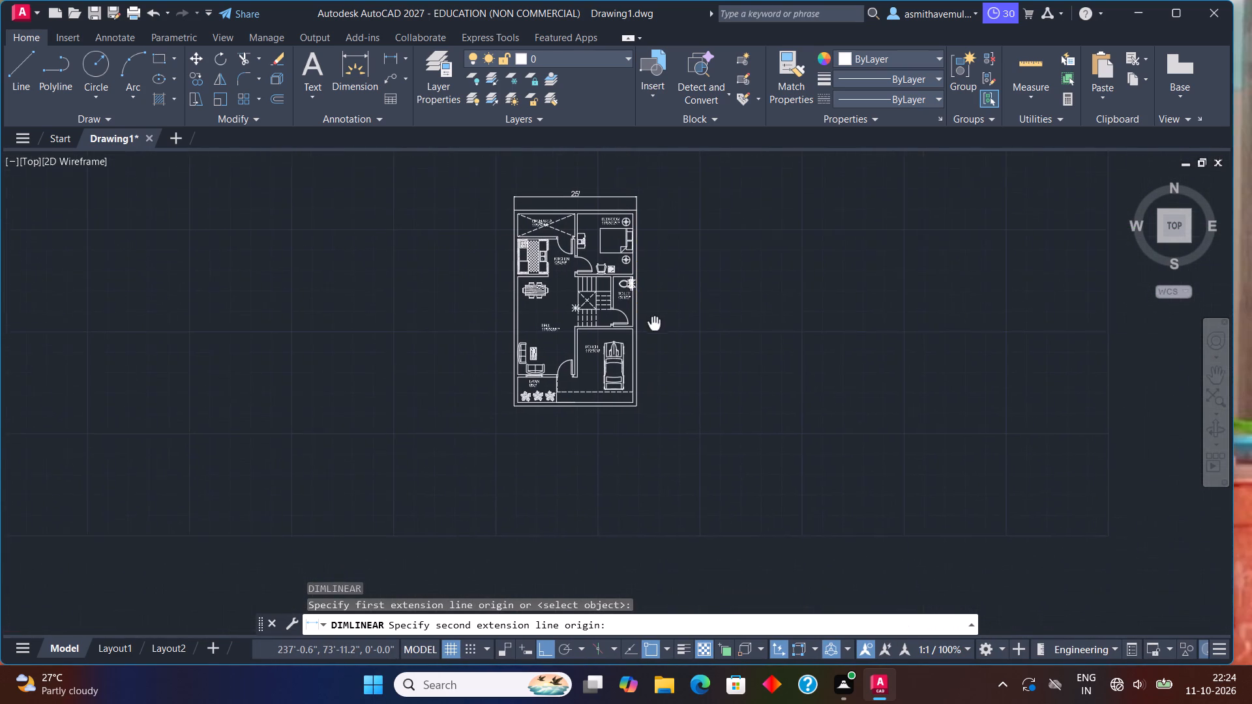
middle_drag(653, 322, 653, 317)
scroll(653, 316, up, 2)
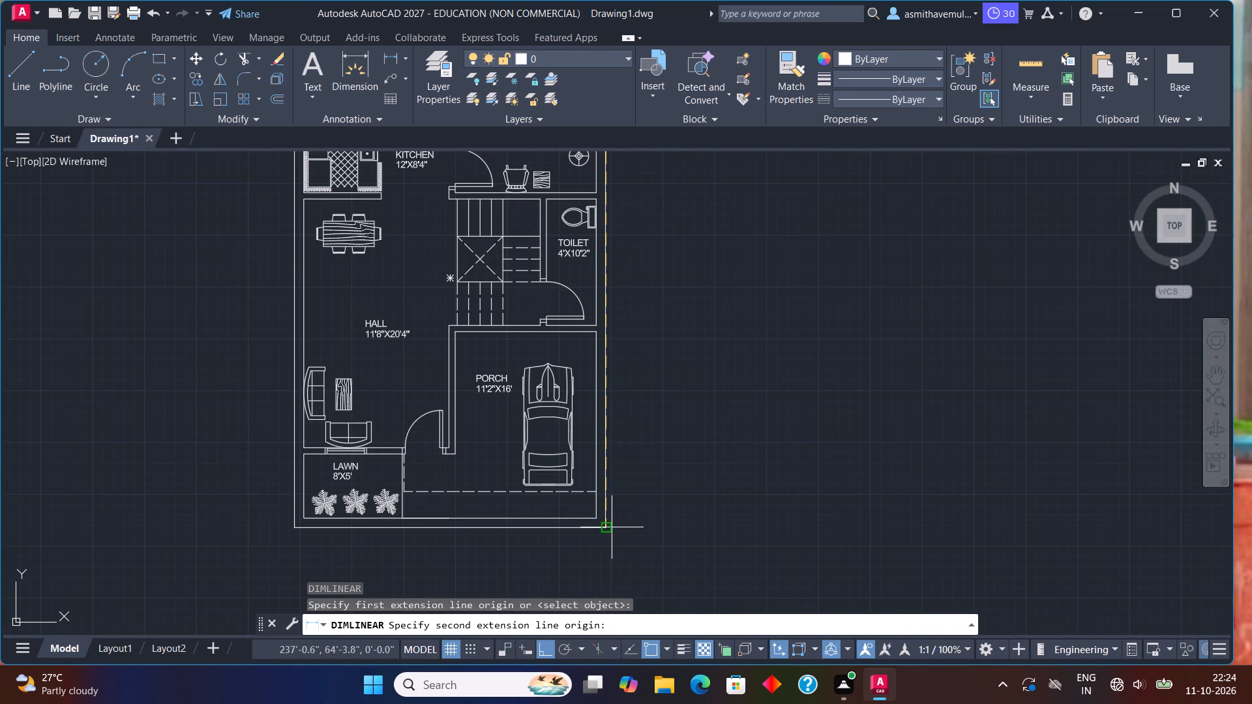
click(612, 528)
click(639, 519)
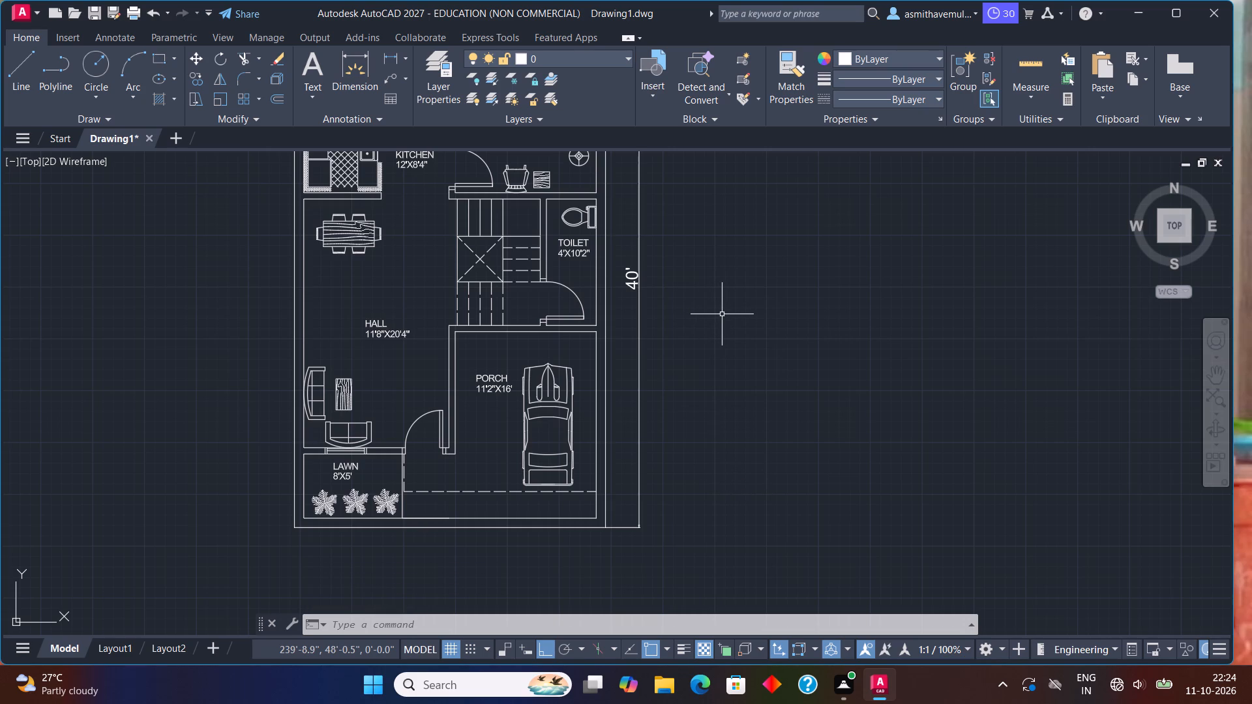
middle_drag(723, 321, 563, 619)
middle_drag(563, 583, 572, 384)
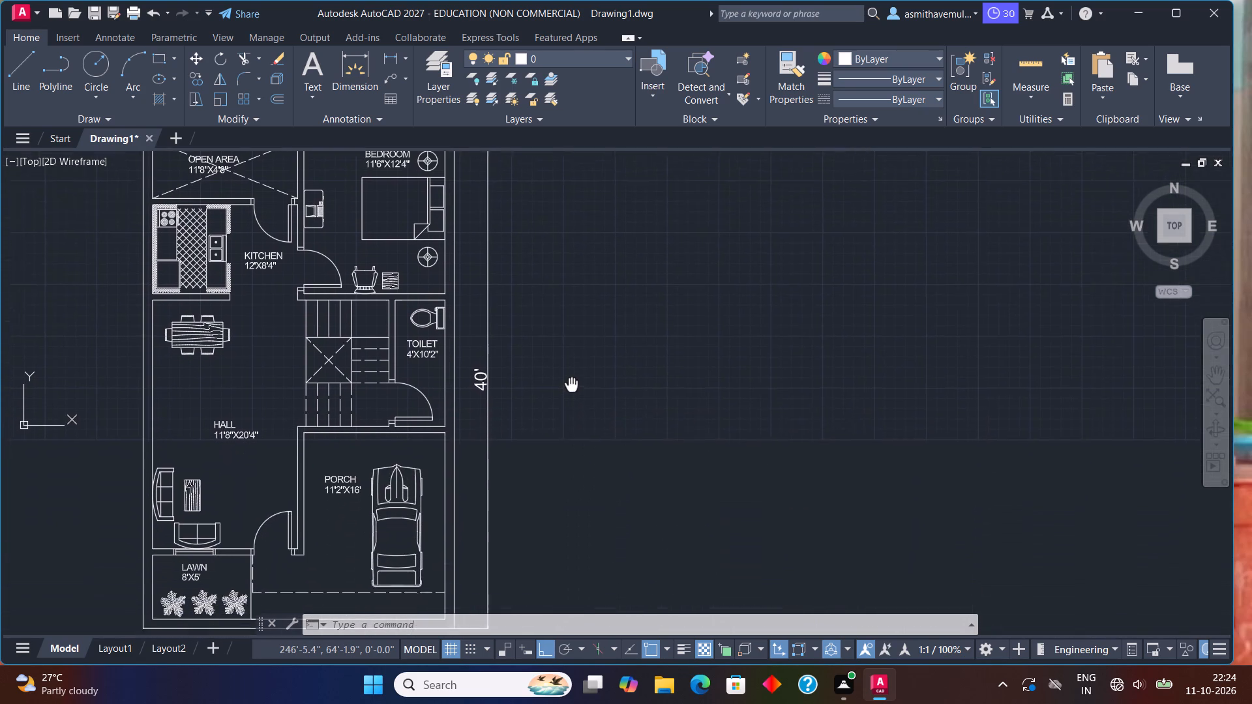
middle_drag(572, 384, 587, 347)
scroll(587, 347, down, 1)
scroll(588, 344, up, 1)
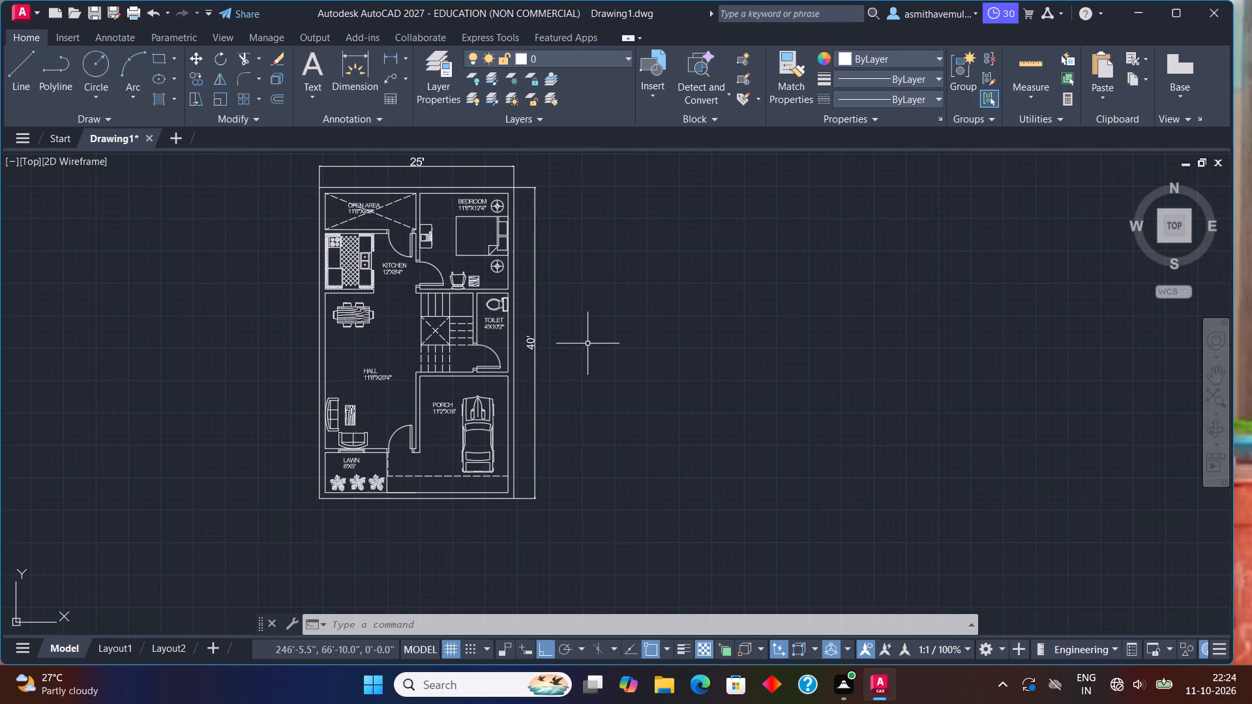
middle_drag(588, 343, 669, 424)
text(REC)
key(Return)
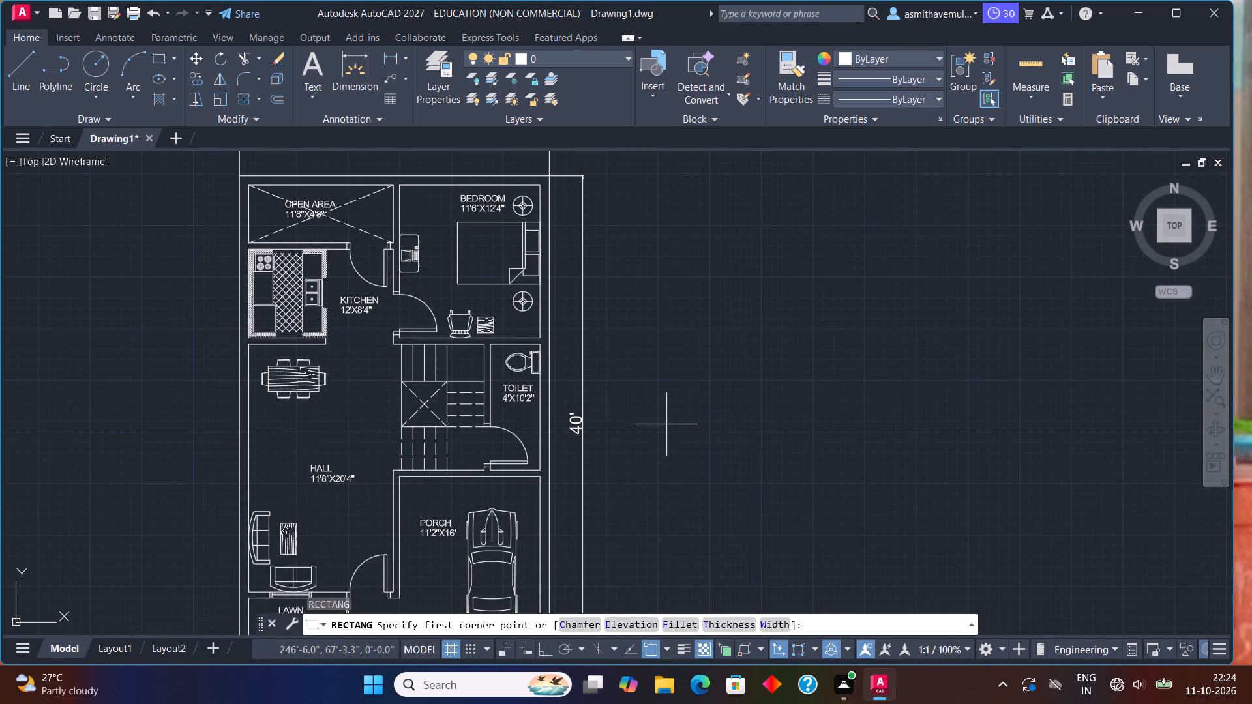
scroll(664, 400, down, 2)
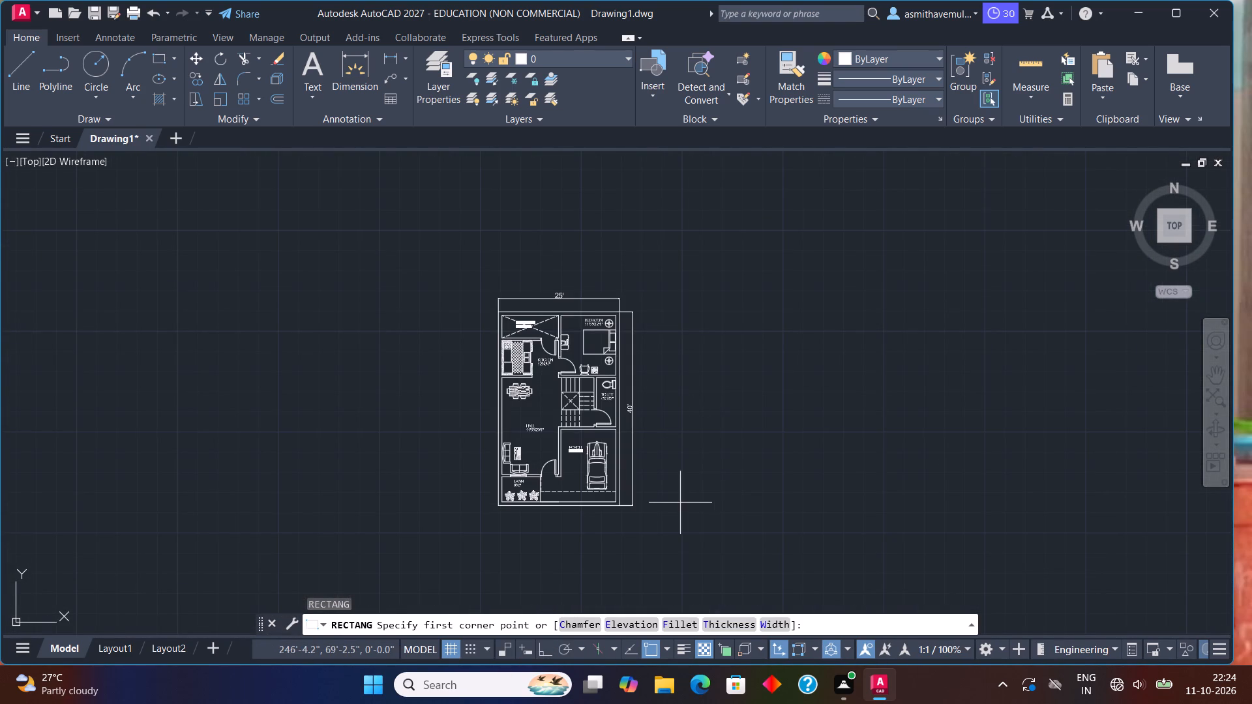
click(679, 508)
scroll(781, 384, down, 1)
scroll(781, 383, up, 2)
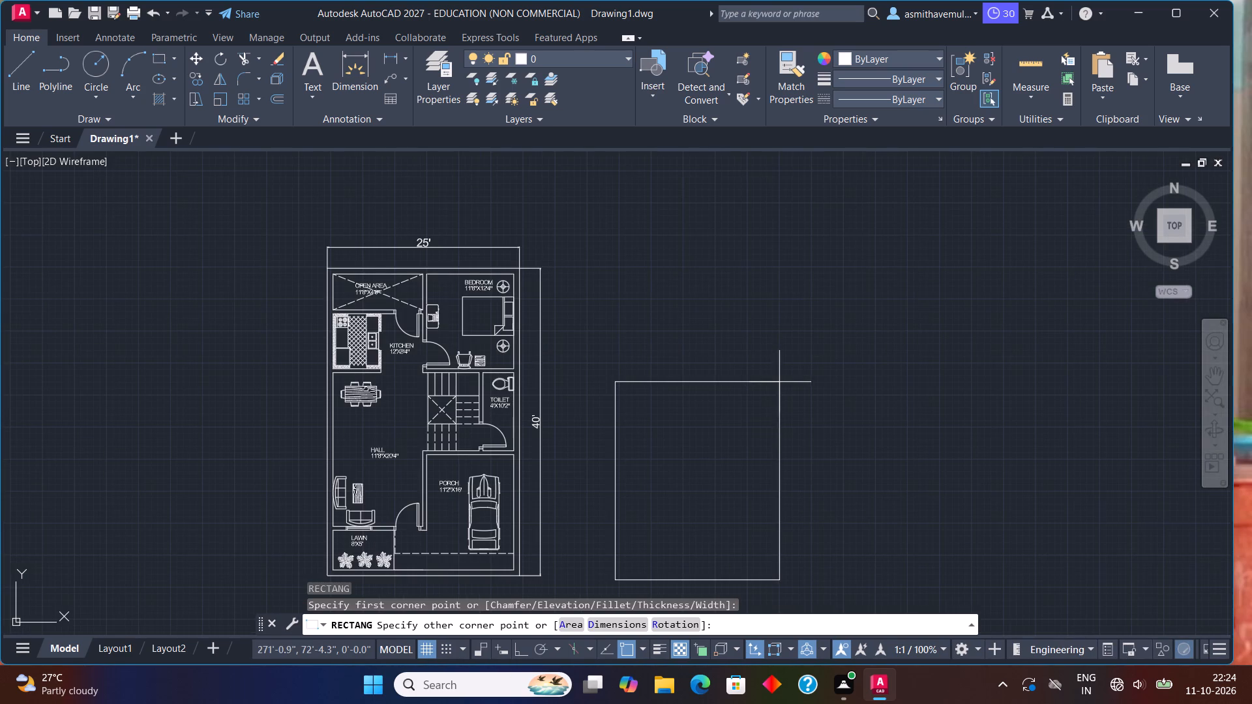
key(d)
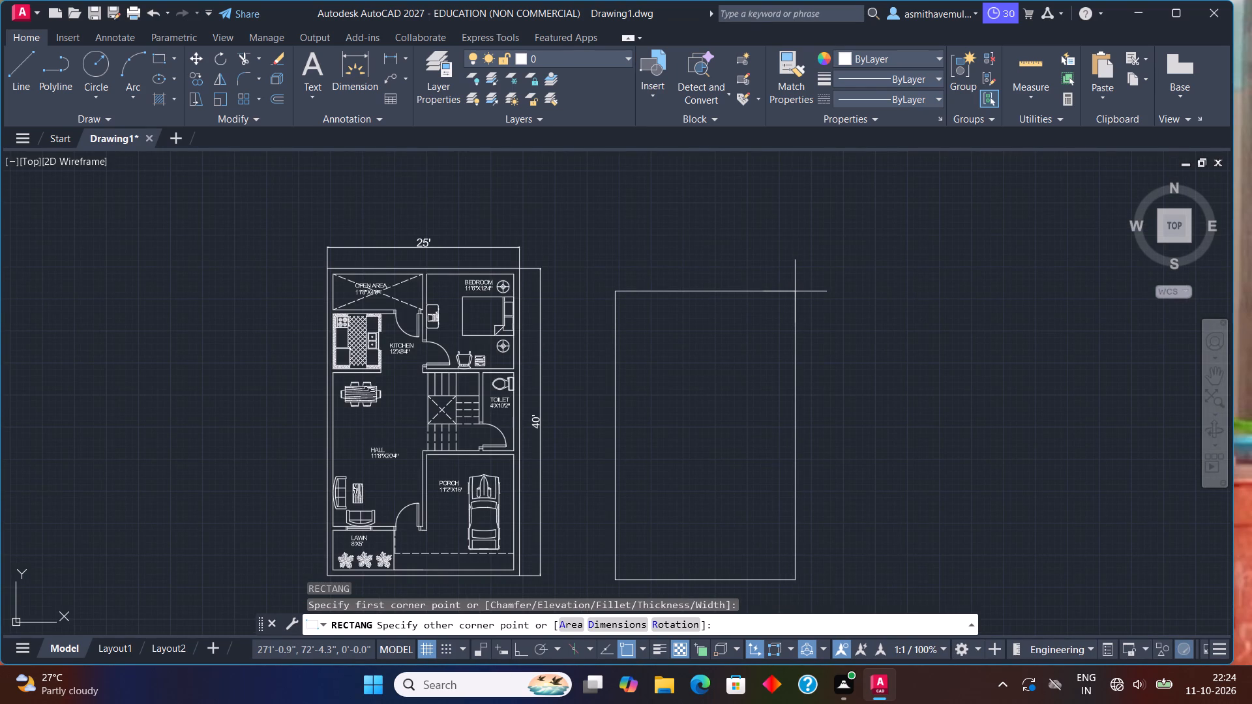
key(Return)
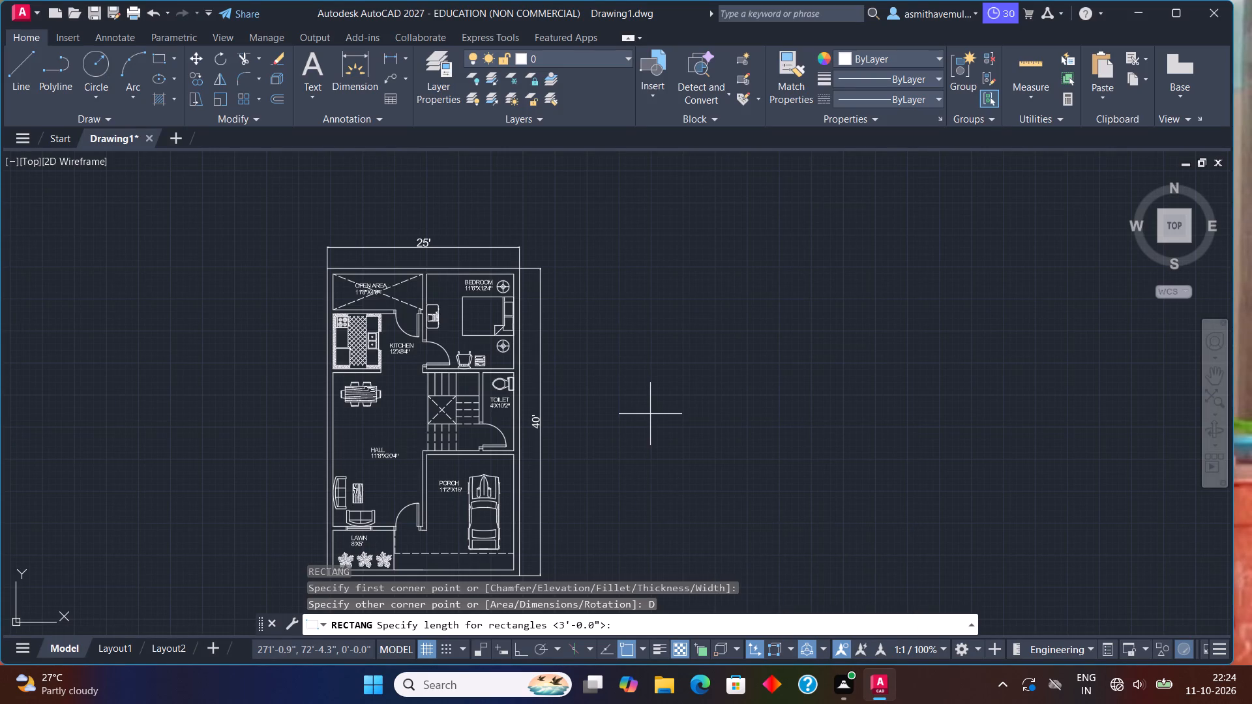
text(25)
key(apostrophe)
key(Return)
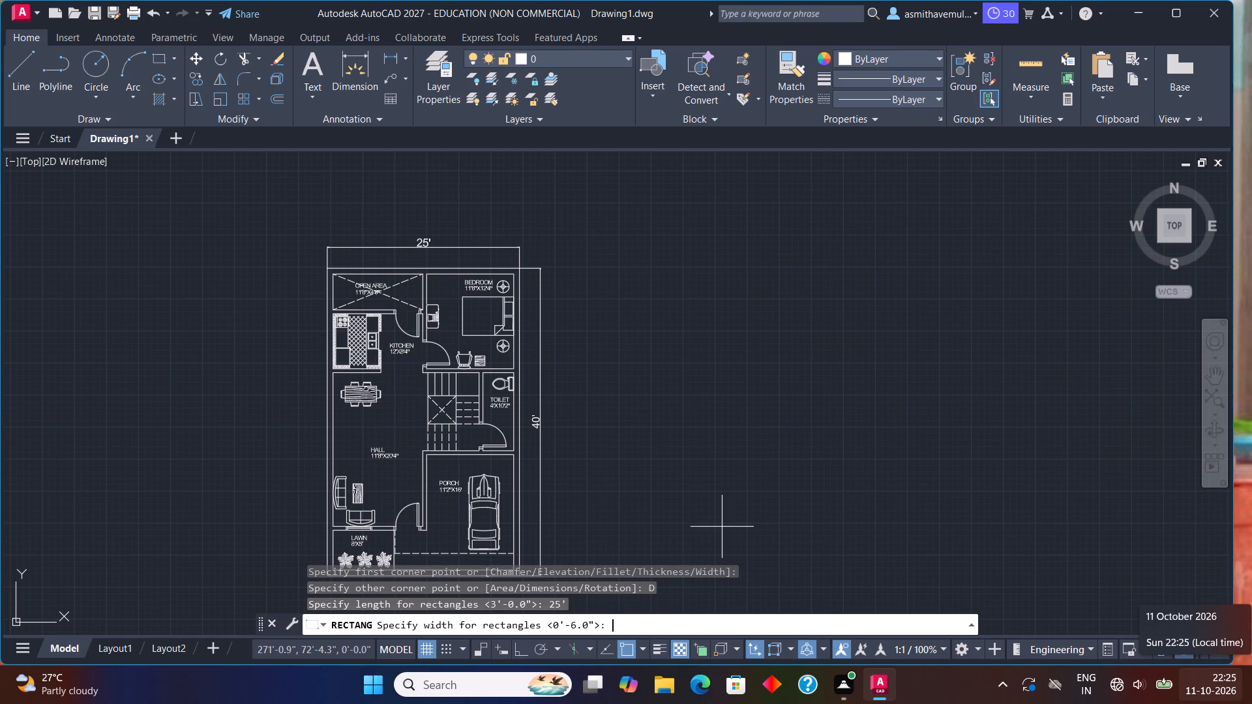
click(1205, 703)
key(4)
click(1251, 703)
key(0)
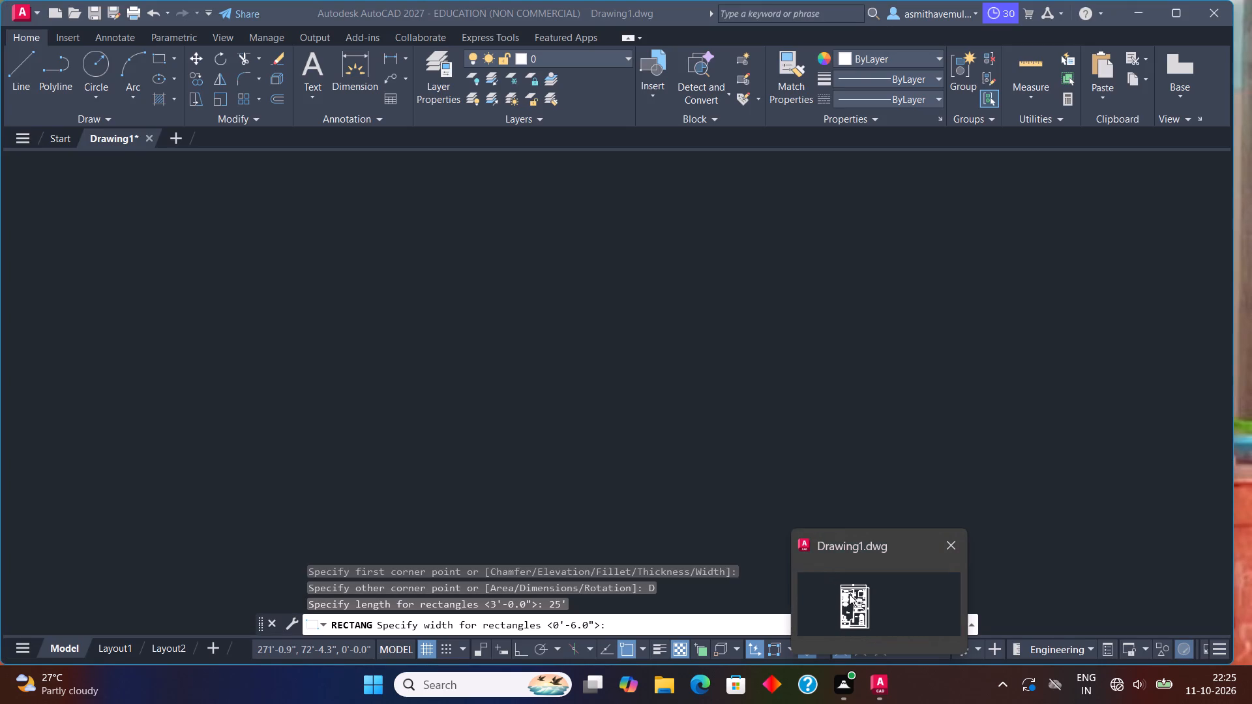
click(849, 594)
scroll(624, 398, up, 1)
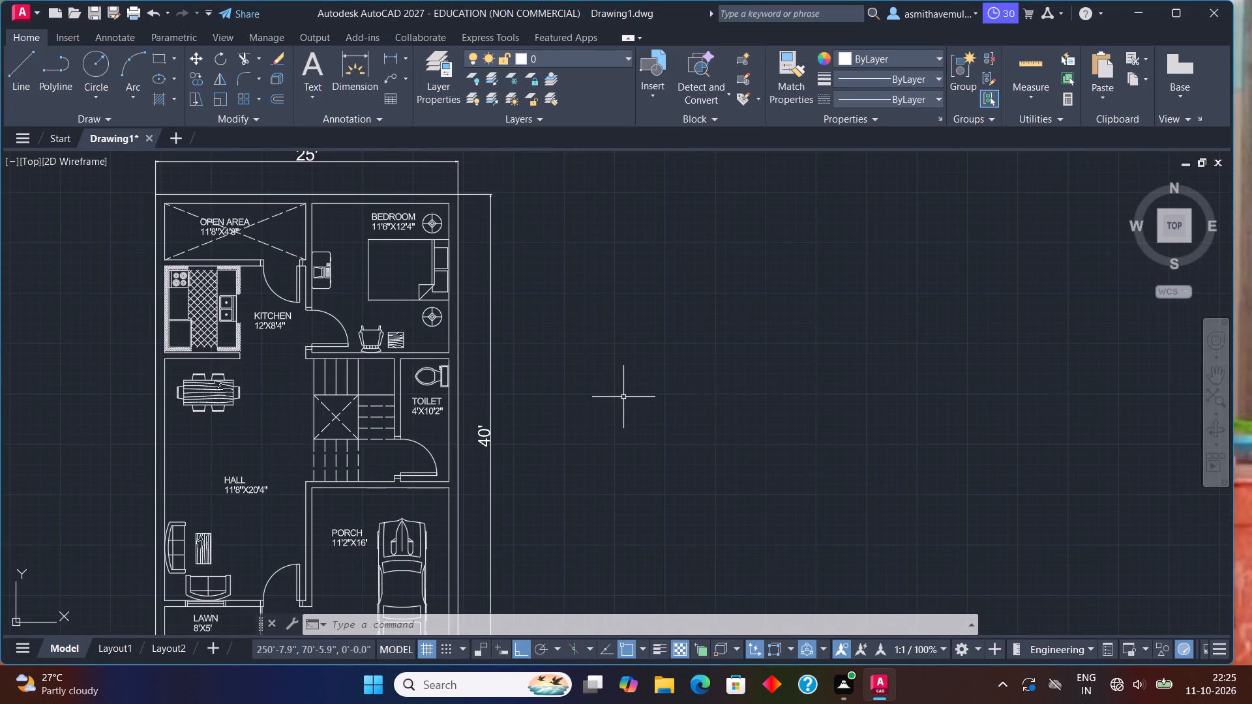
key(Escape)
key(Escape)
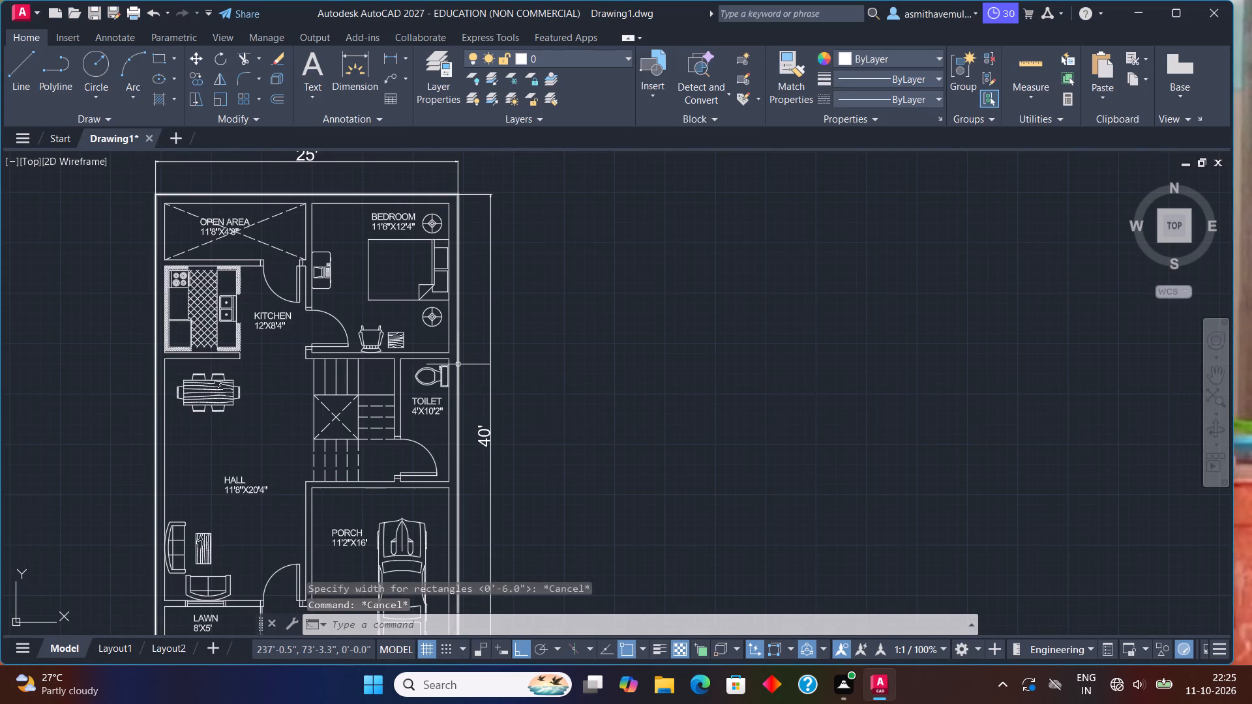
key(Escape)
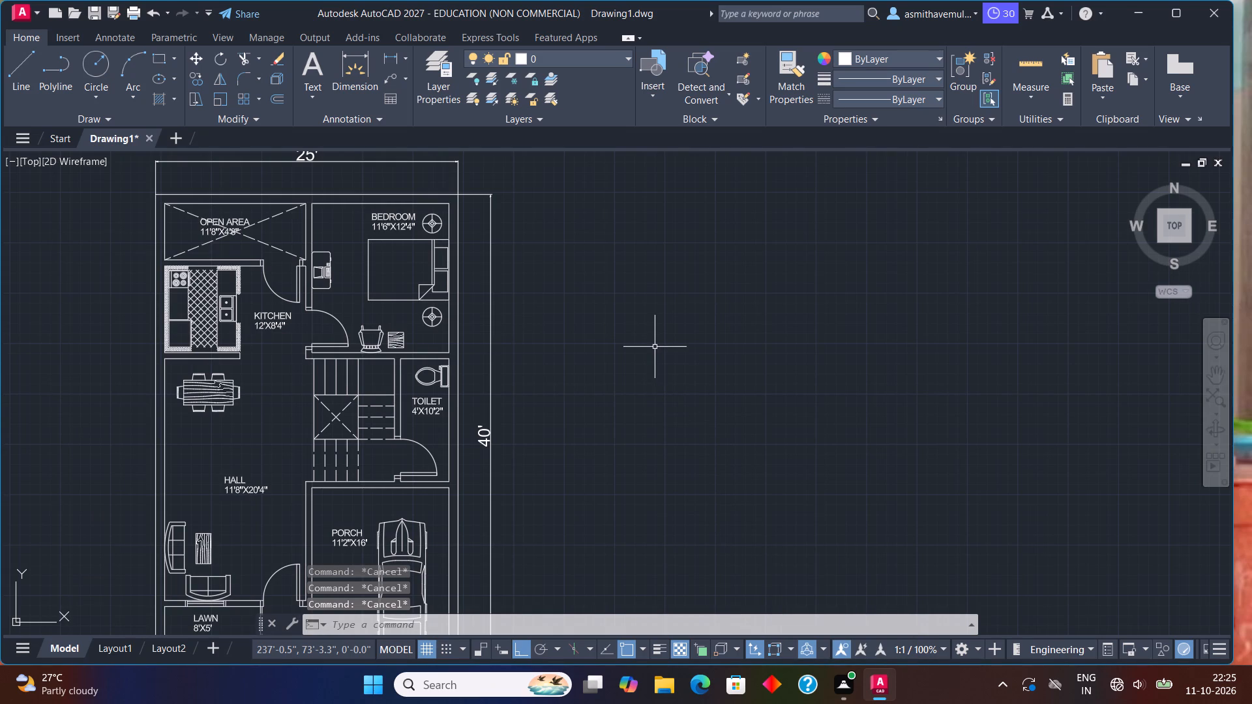
Draw a rectangle 25' long and 40' wide in the empty space to the right of the dimensioned floor plan.
text(REC)
key(Return)
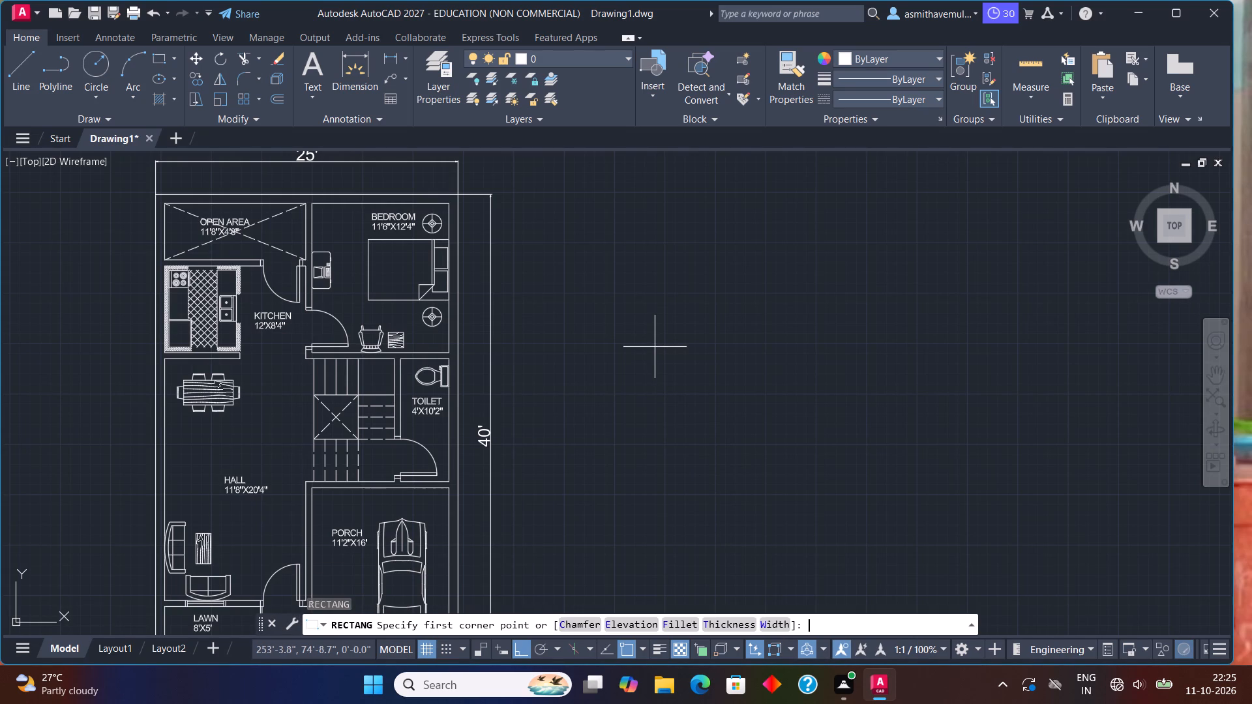
middle_drag(650, 336, 638, 277)
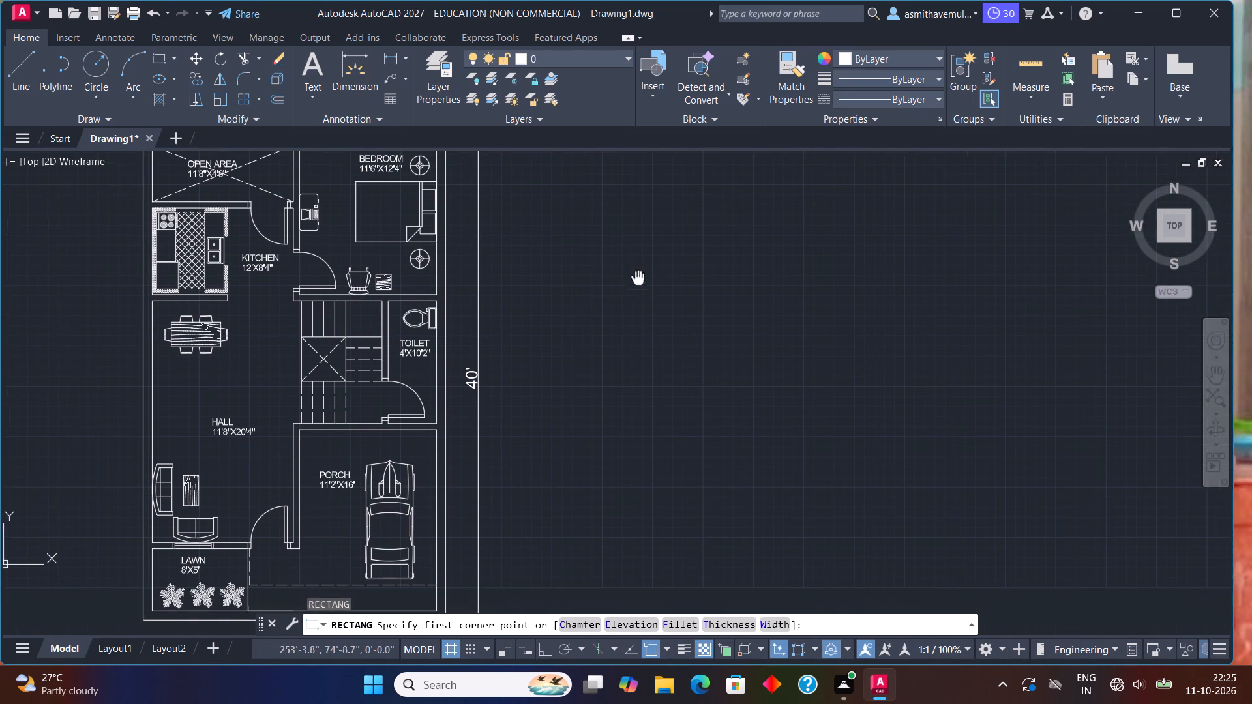
middle_drag(638, 277, 638, 276)
drag(573, 589, 591, 565)
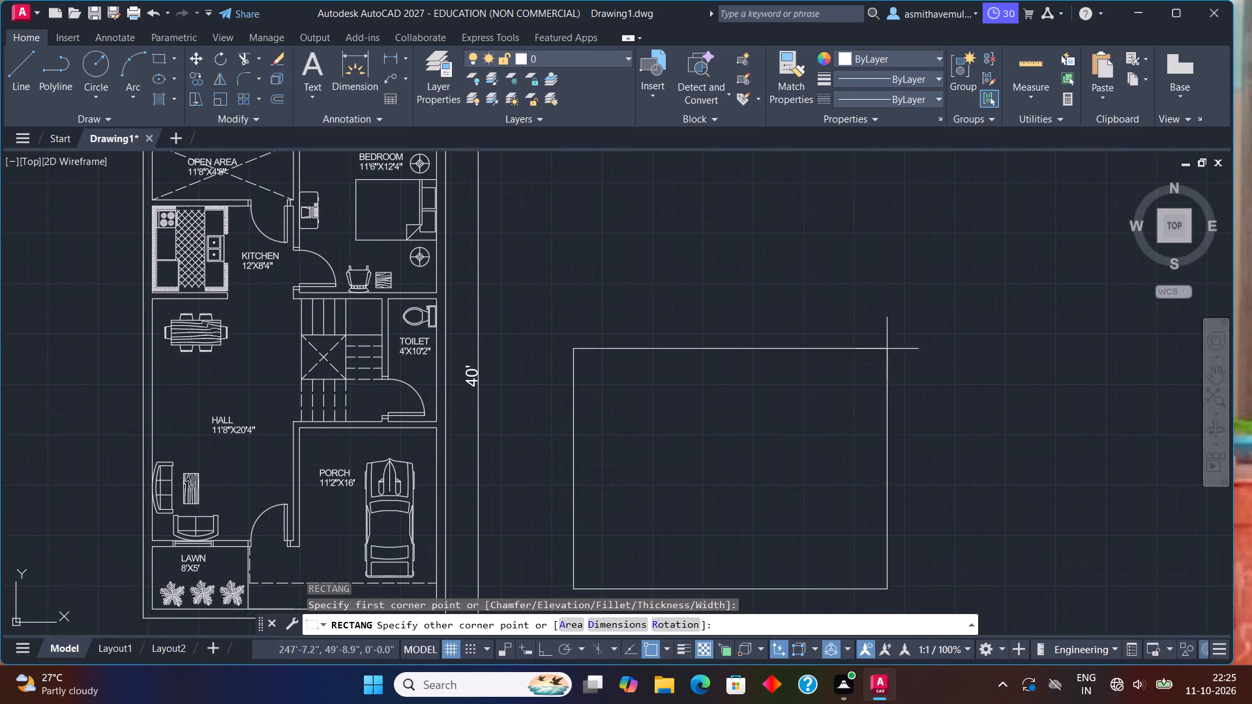
key(d)
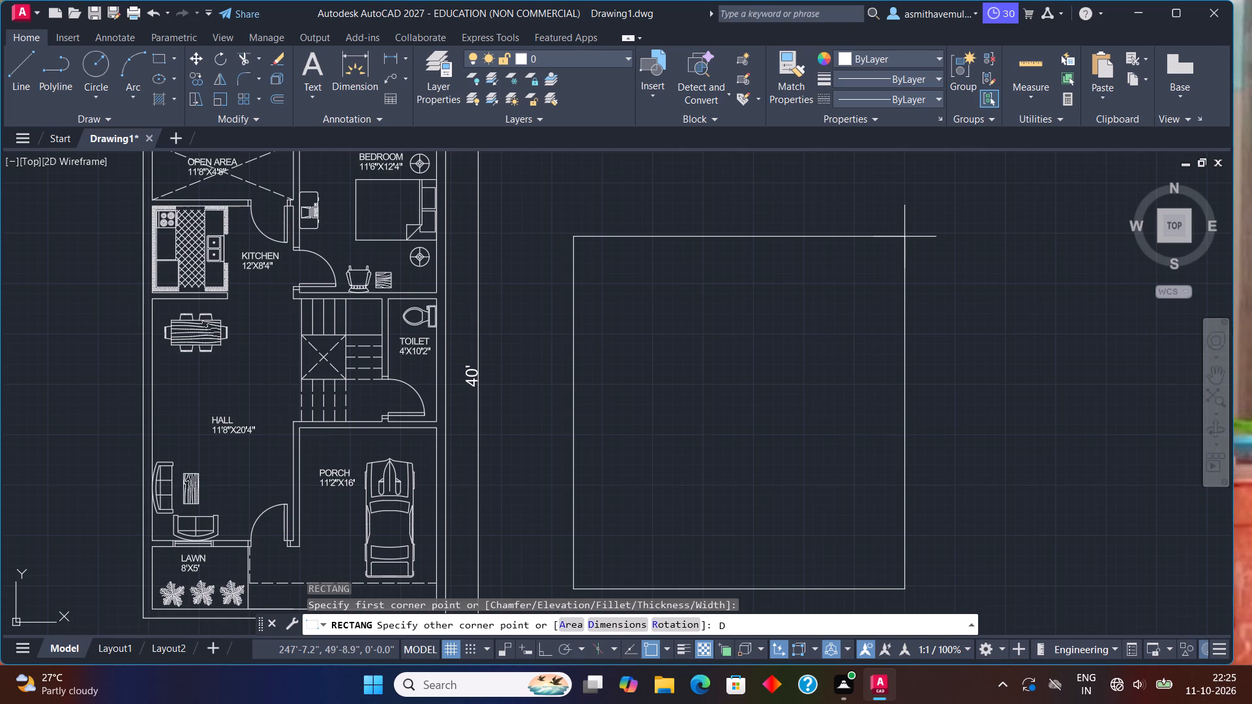
key(Return)
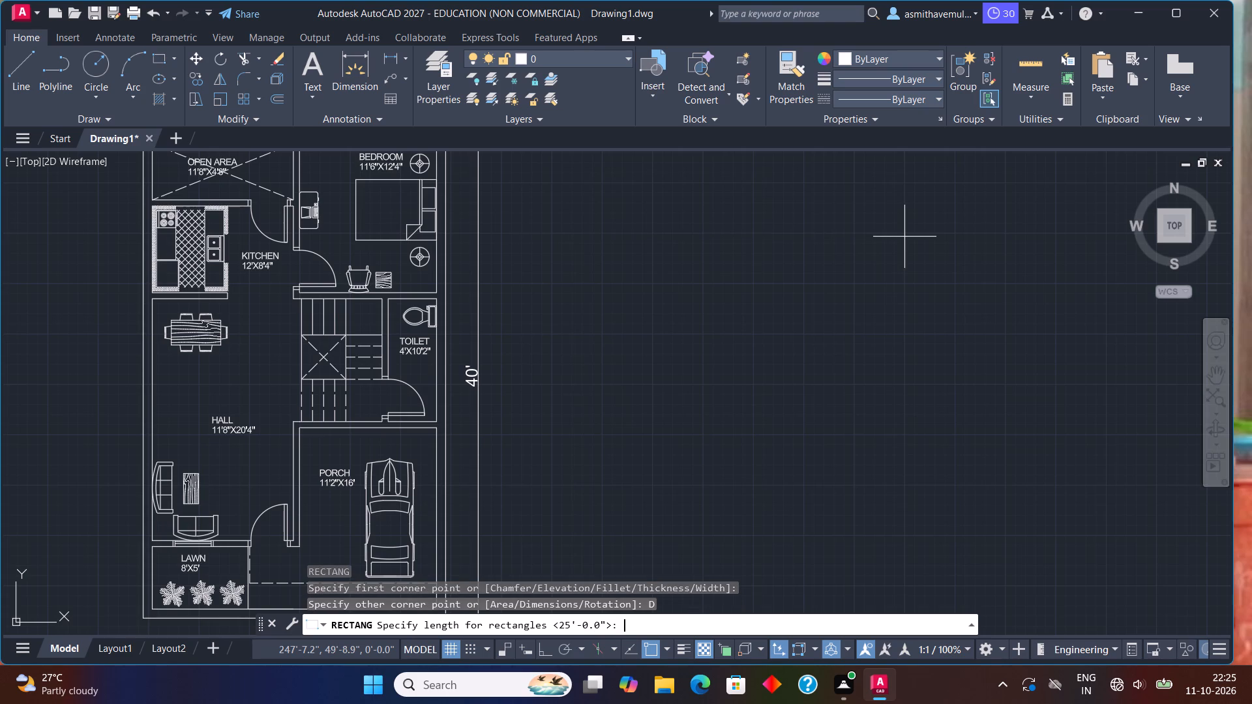
key(2)
text(5')
key(Return)
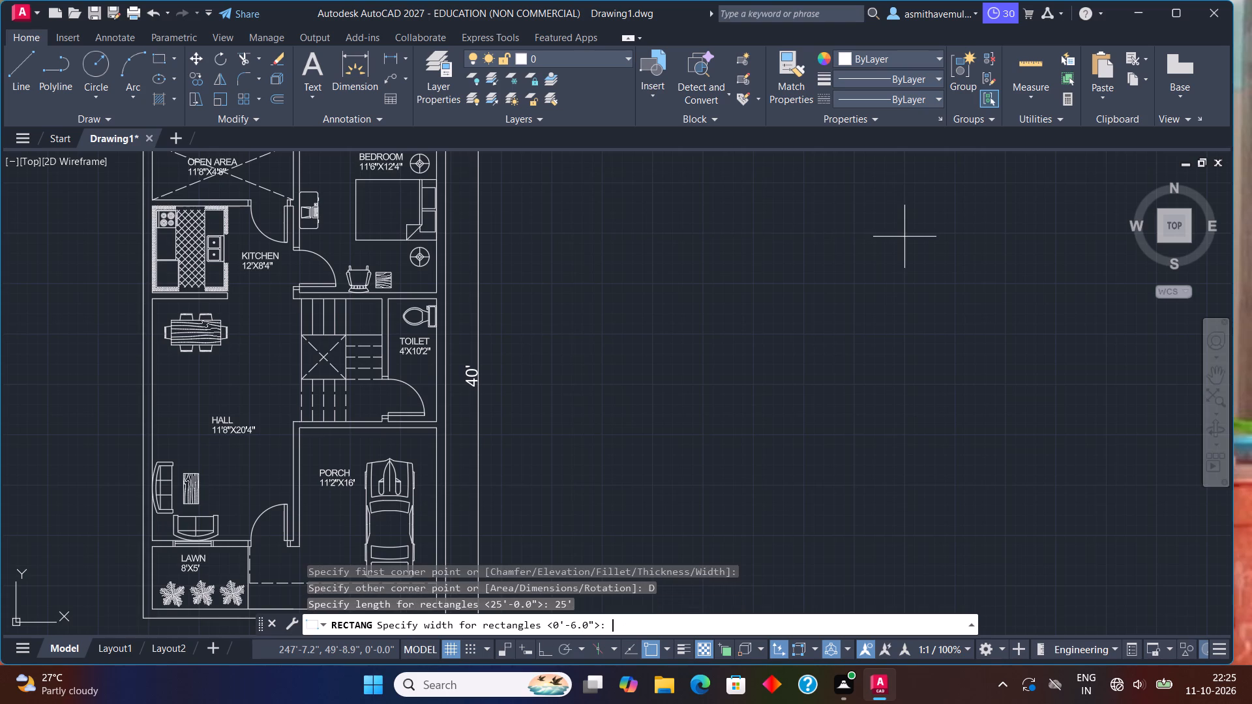
text(40')
key(Return)
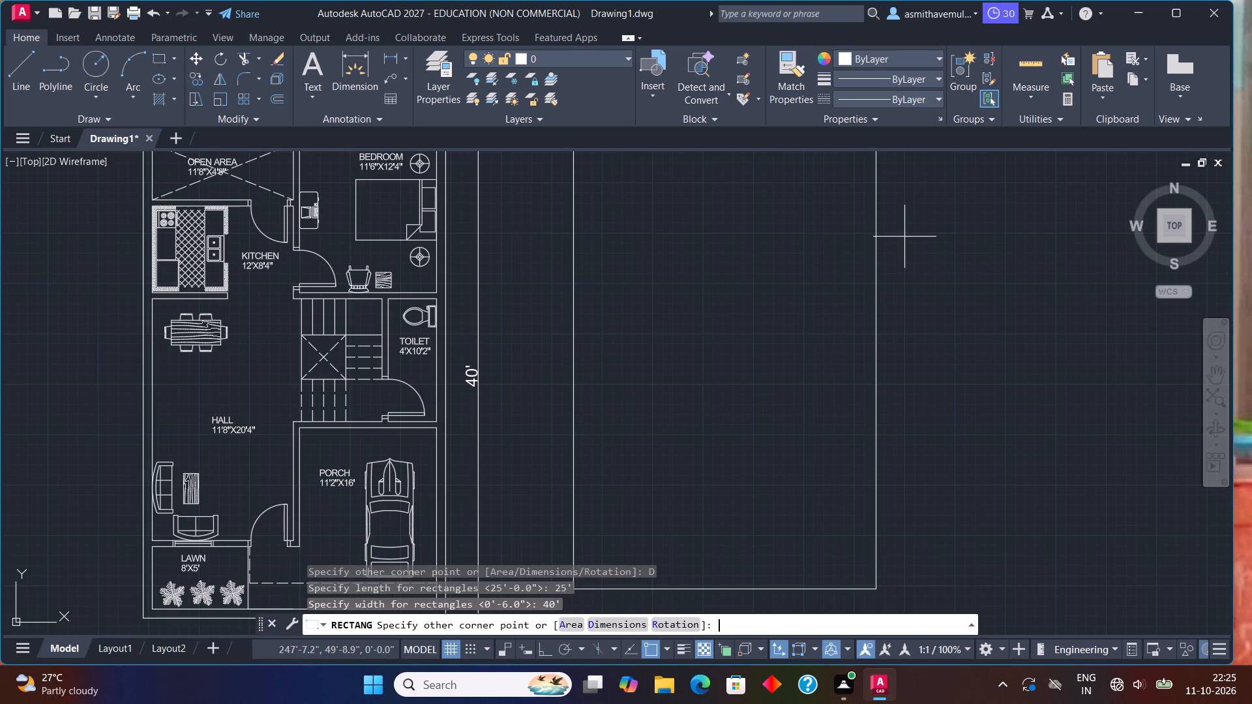
drag(904, 237, 900, 250)
scroll(732, 424, down, 2)
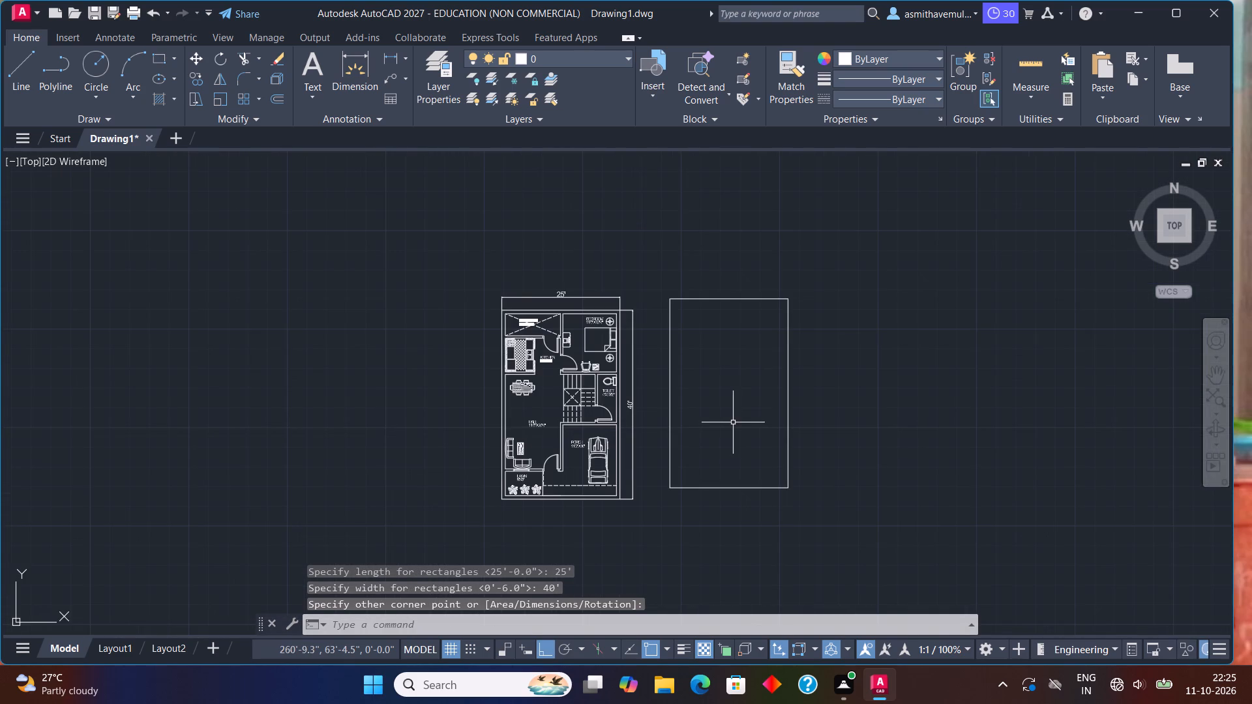
scroll(734, 421, up, 1)
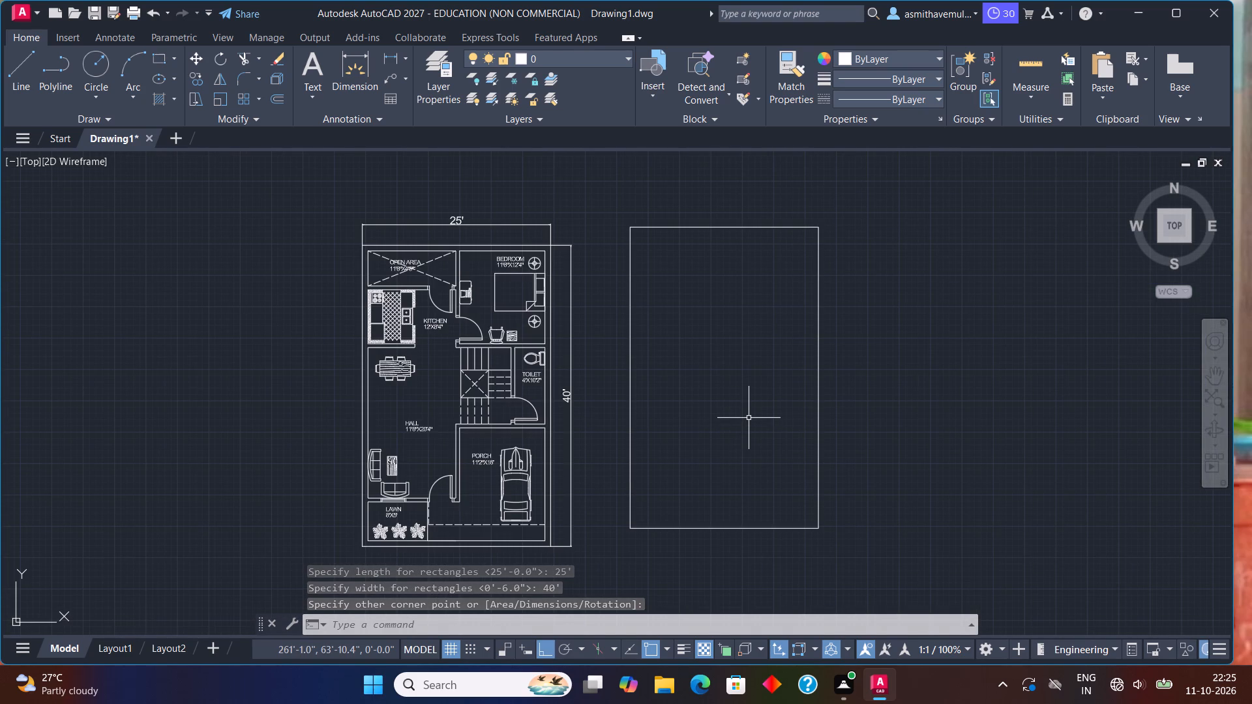
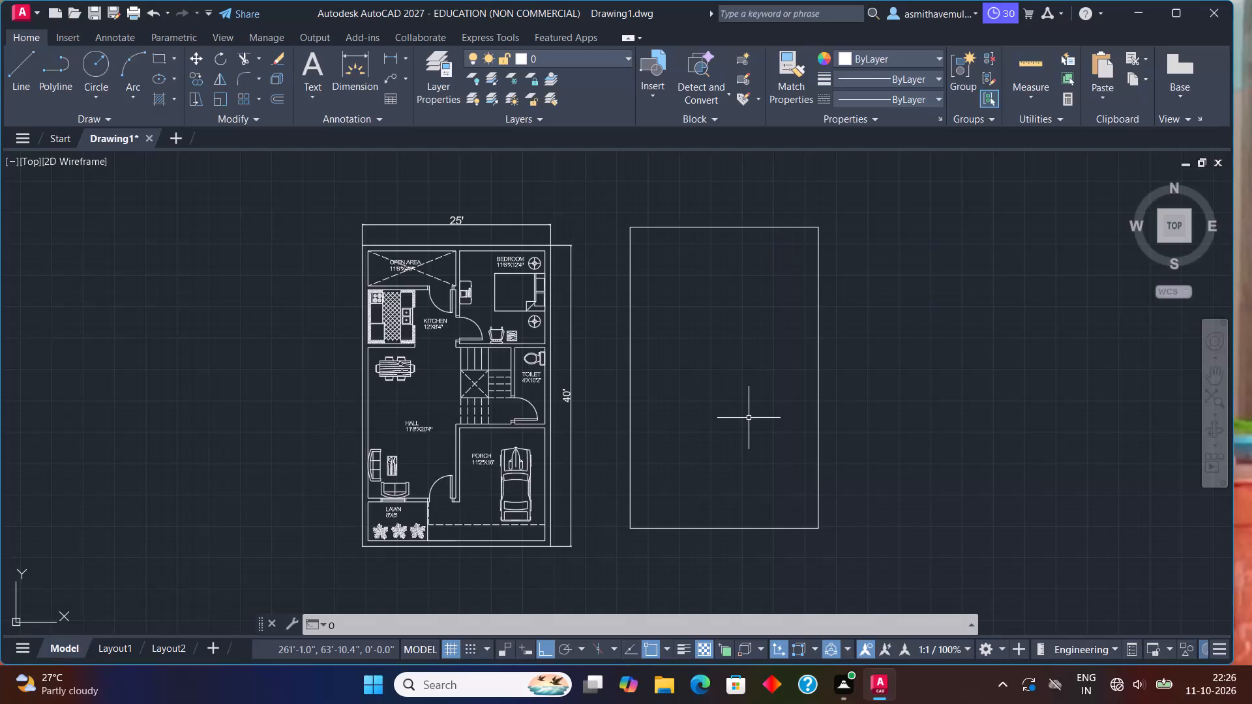
Offset the new empty plan rectangle 9" inward to form the outer wall thickness.
key(Return)
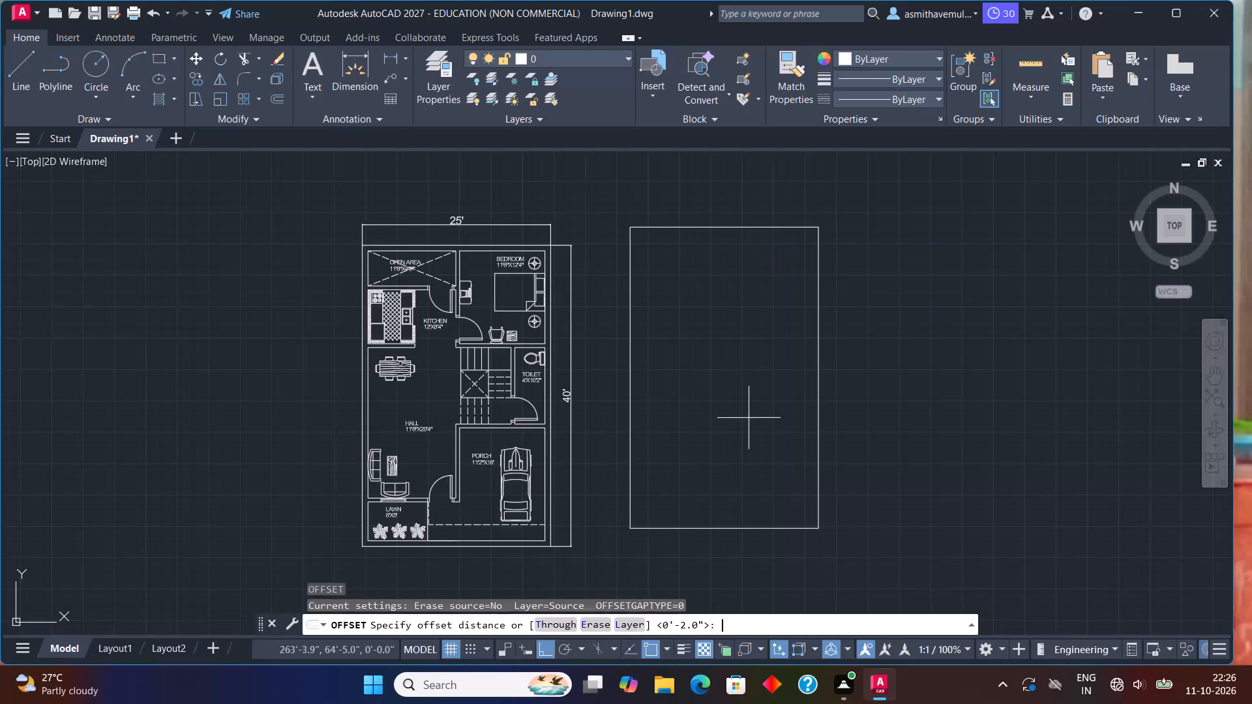
key(9)
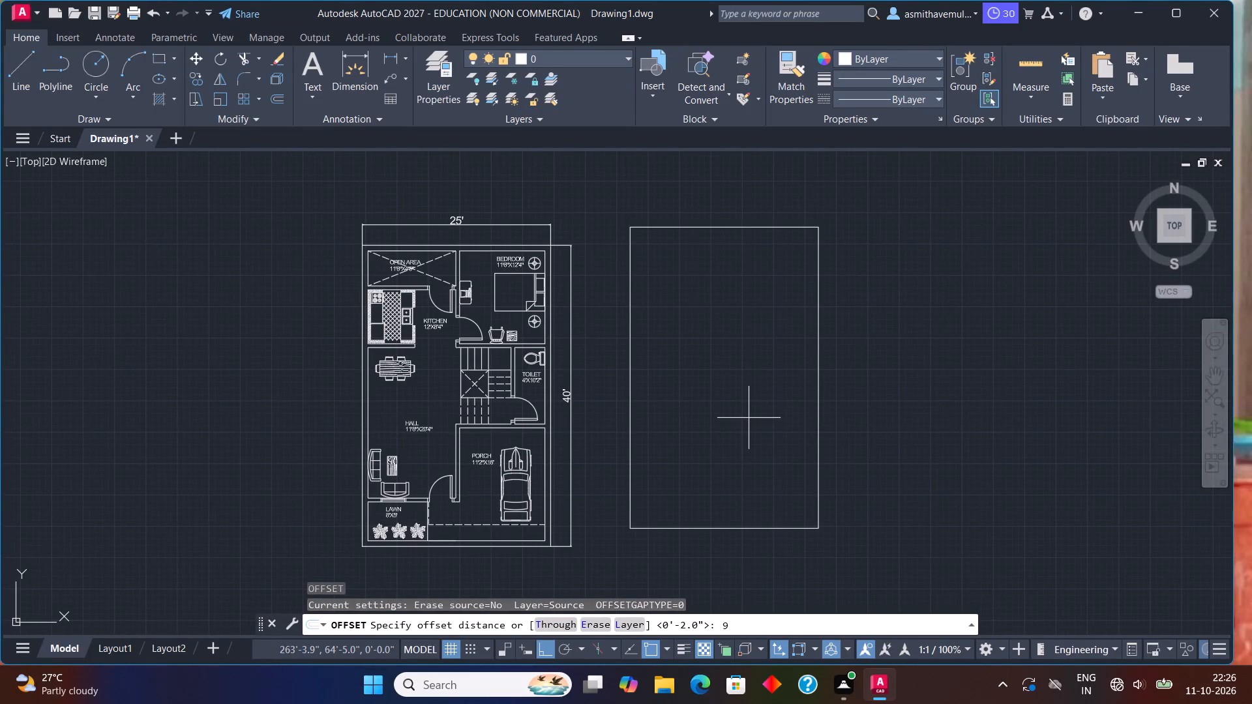
key(shift+quotedbl)
key(Return)
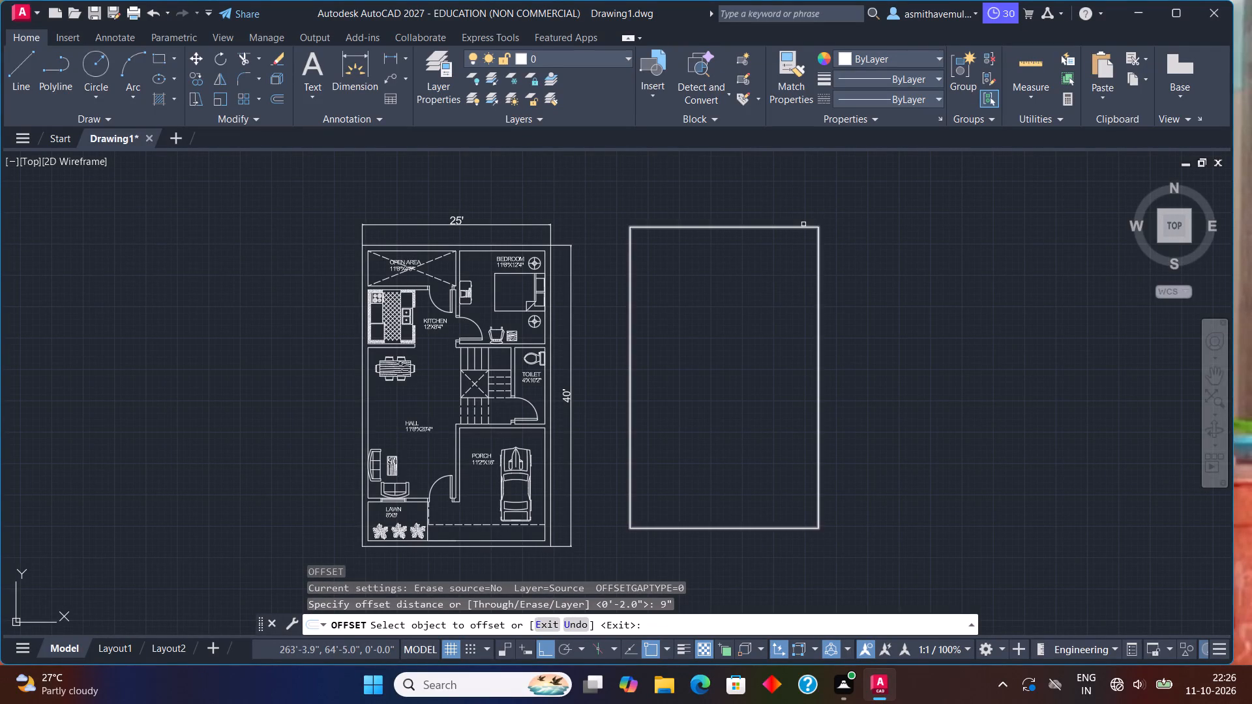
click(803, 224)
click(803, 229)
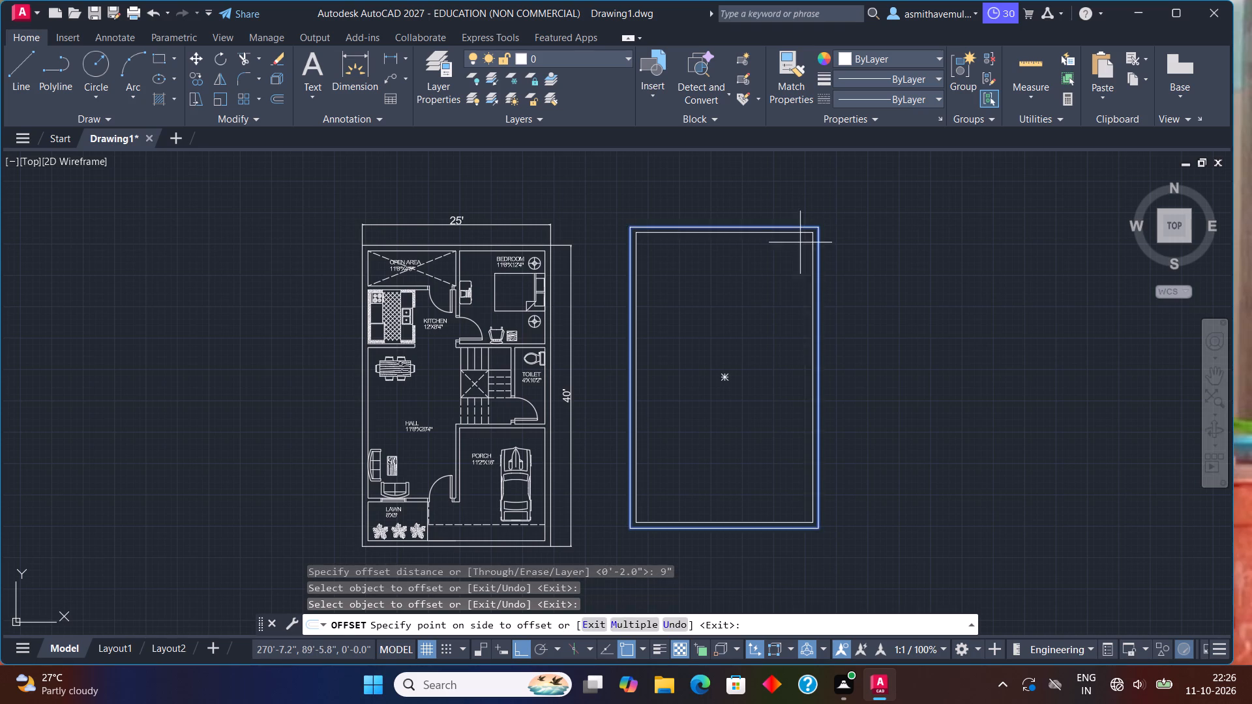
click(799, 247)
key(Escape)
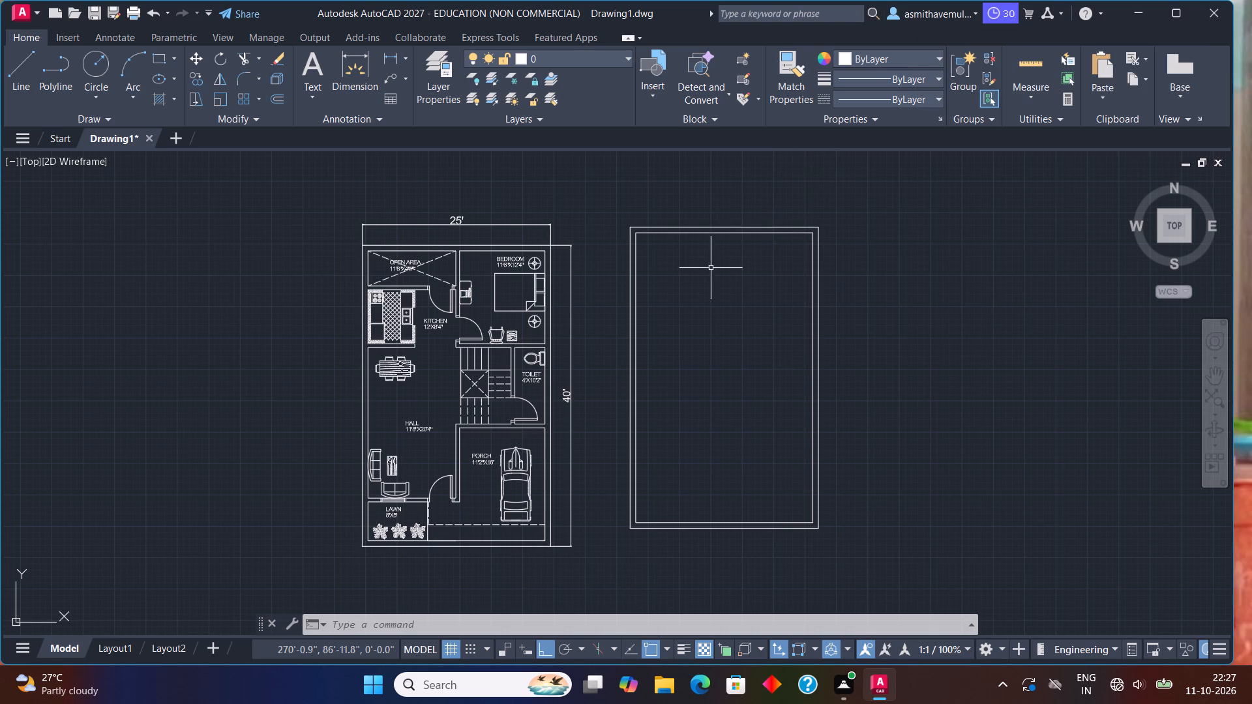
Explode the inner rectangle of the new plan into separate lines.
middle_drag(711, 268, 655, 344)
scroll(657, 332, up, 1)
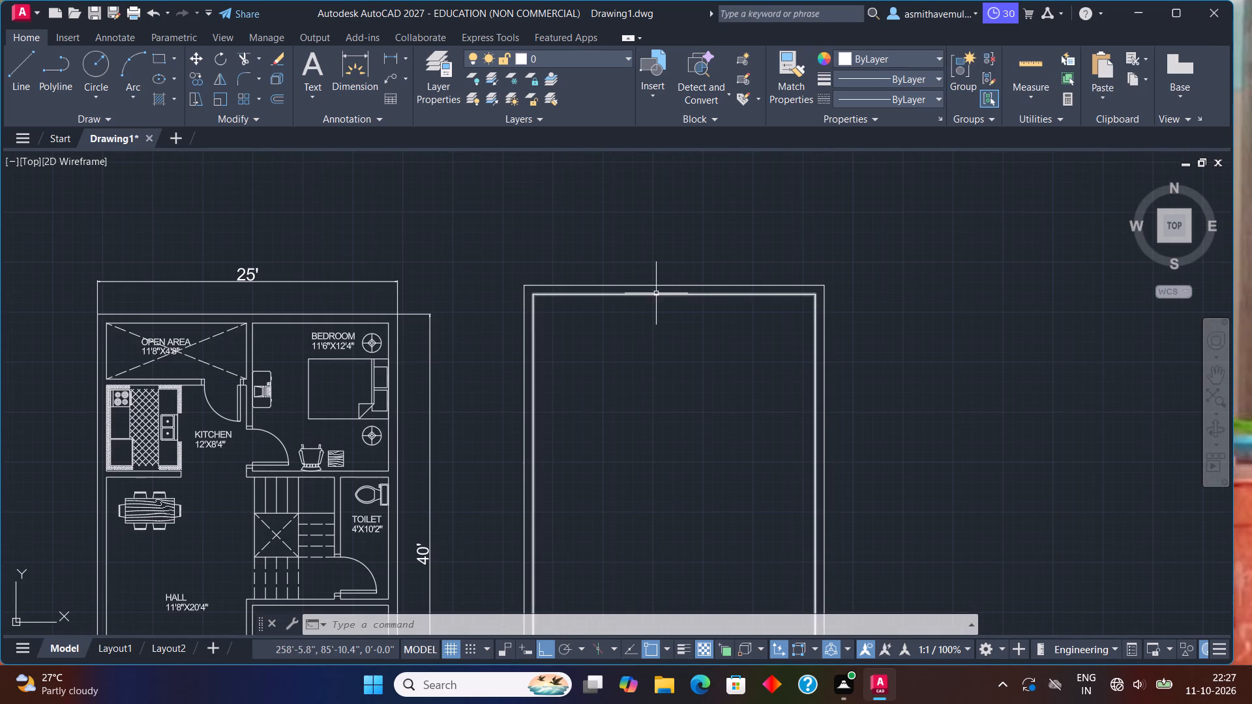
click(656, 293)
key(x)
key(Return)
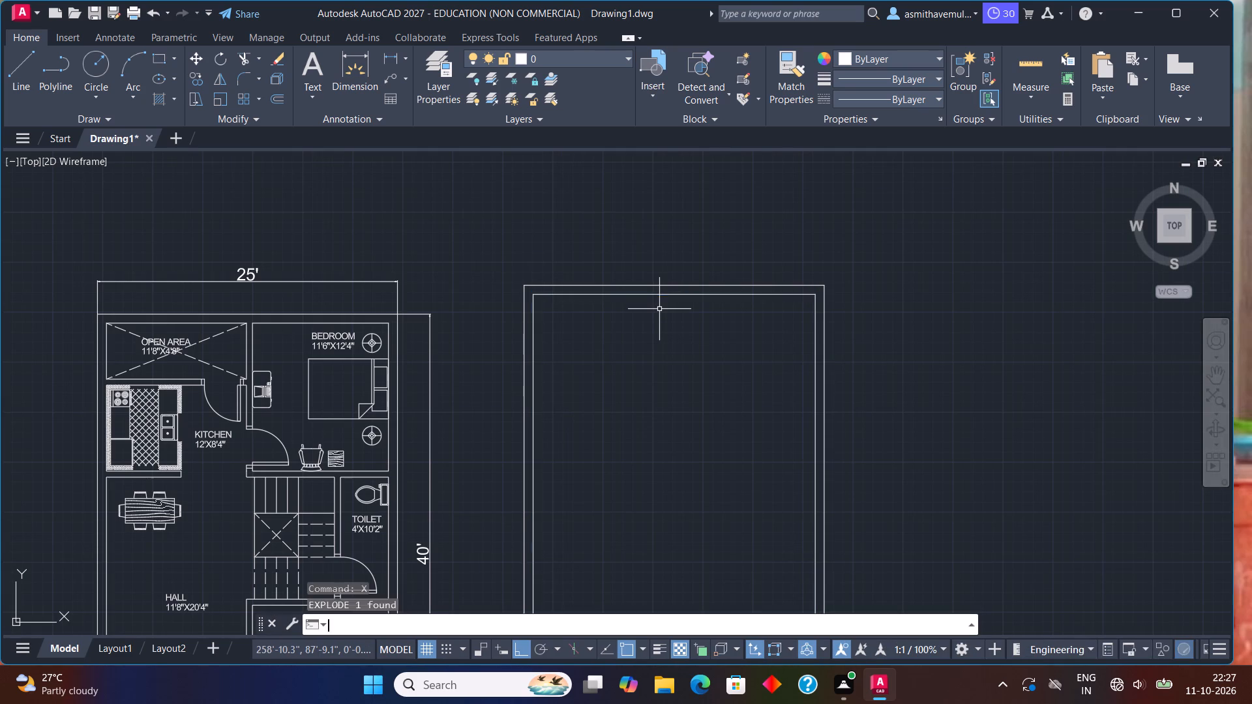
scroll(621, 340, up, 1)
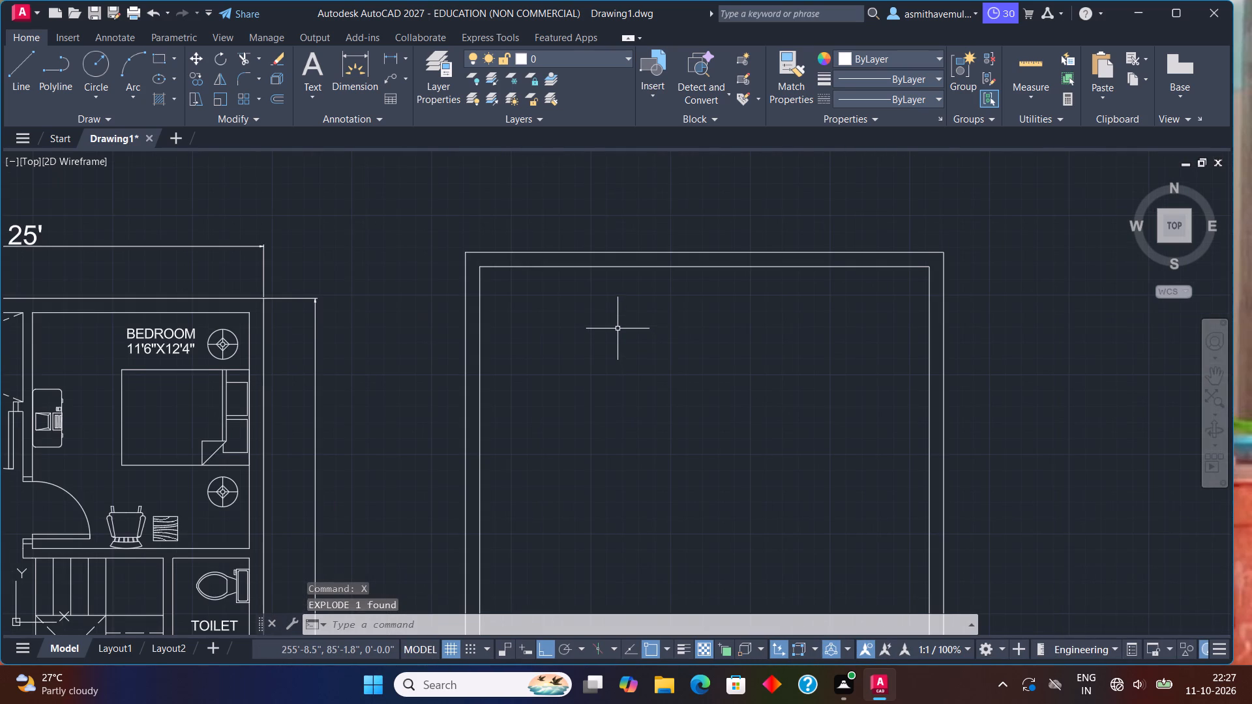
middle_drag(615, 327, 610, 286)
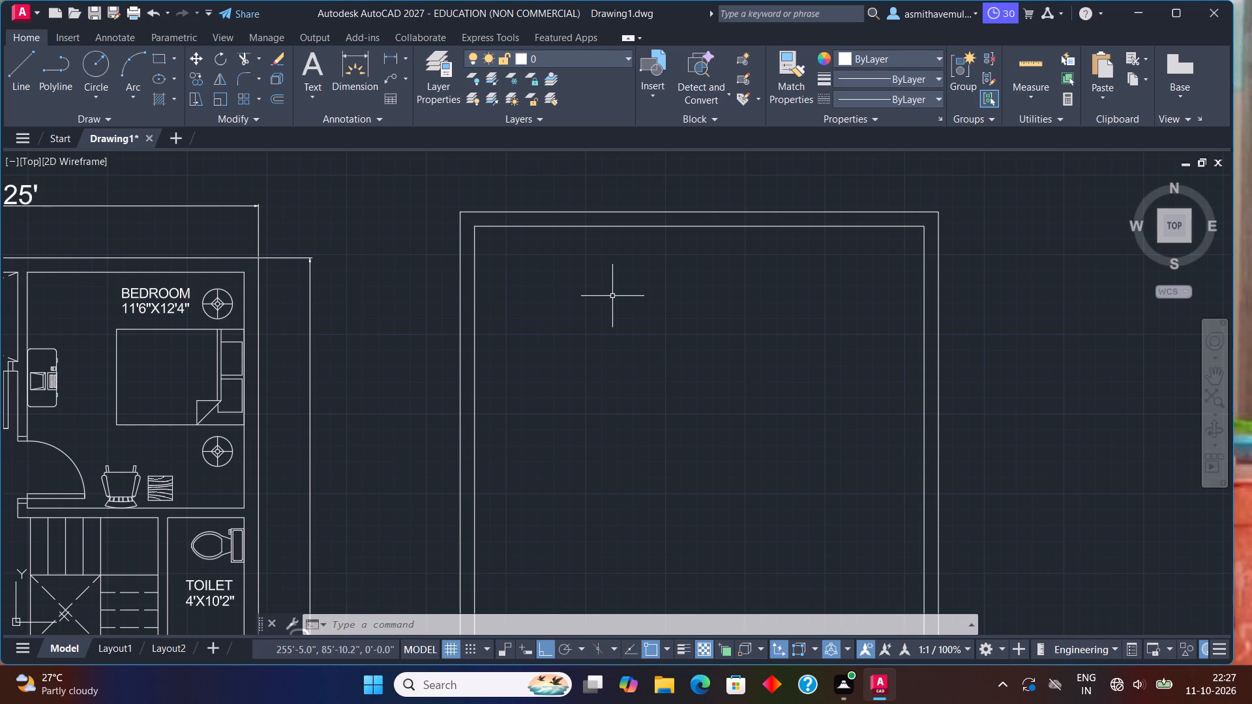
scroll(636, 342, down, 2)
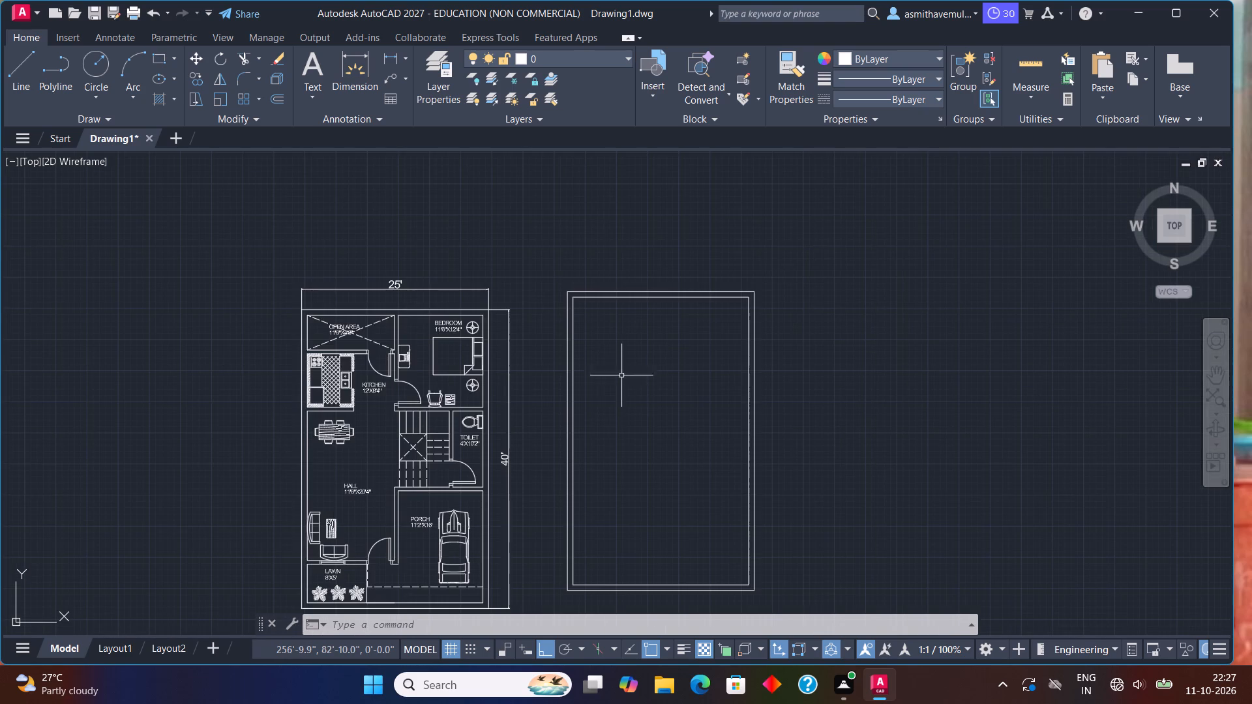
middle_drag(616, 398, 640, 342)
scroll(642, 337, up, 1)
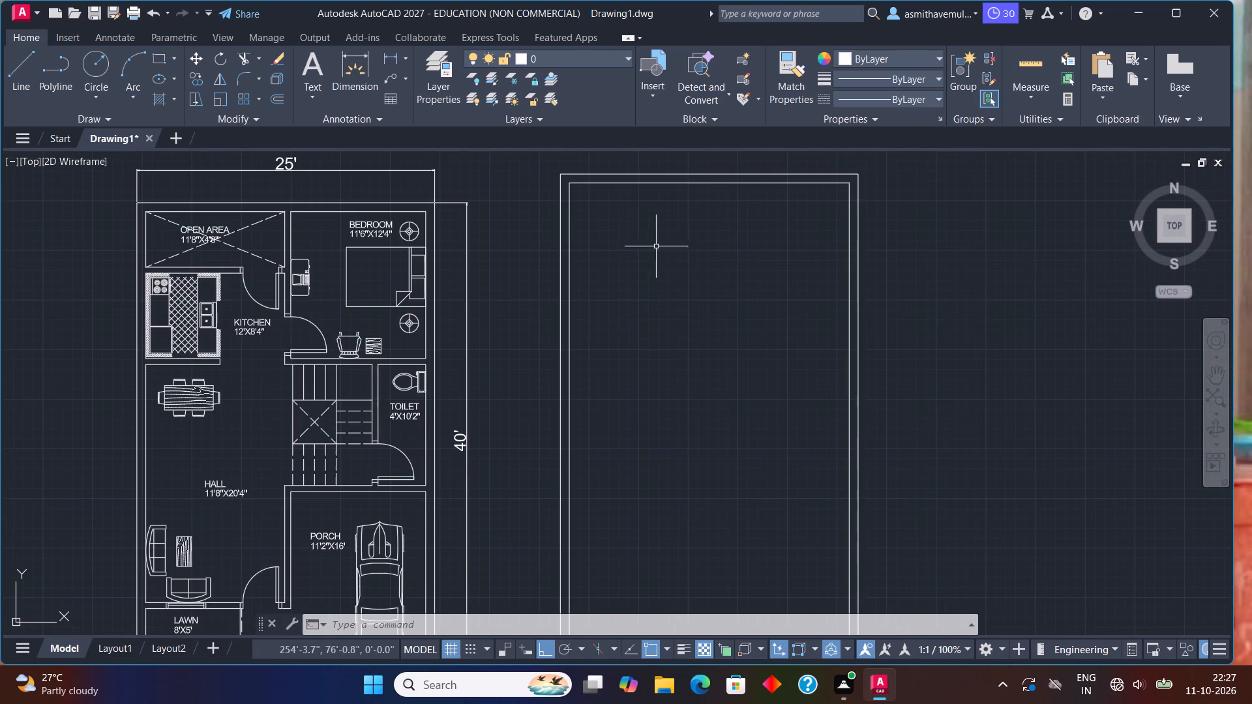
click(670, 182)
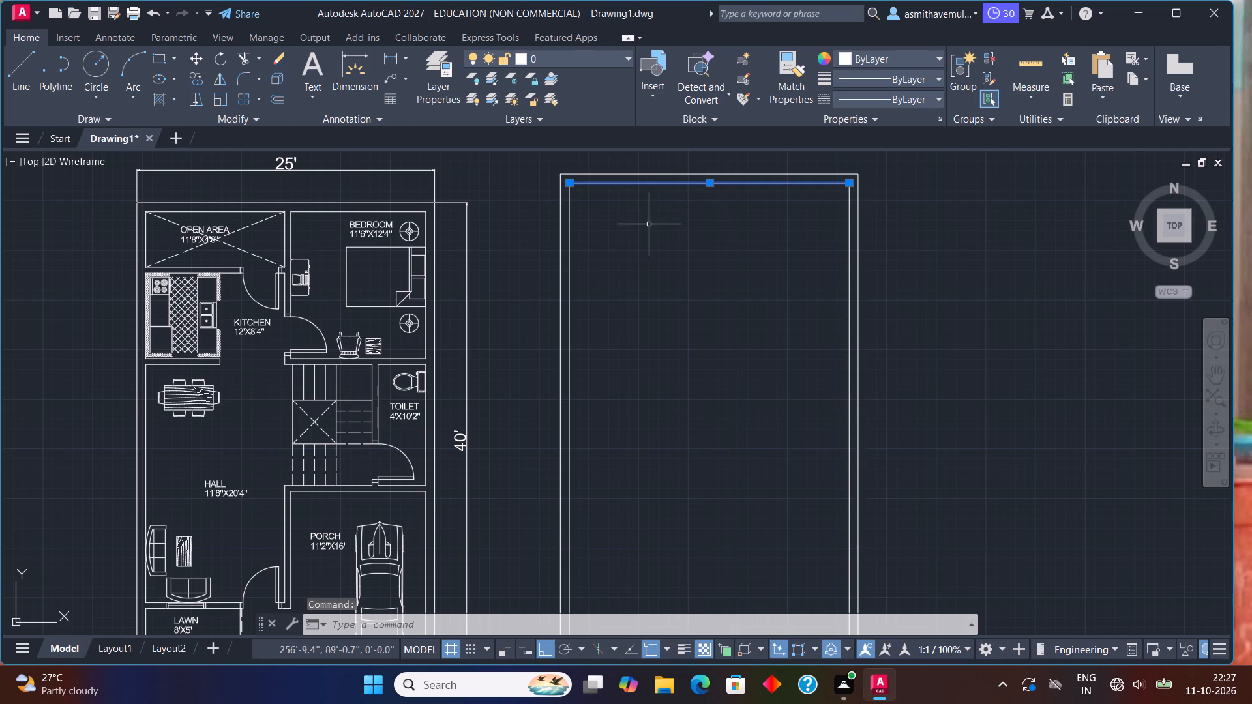
key(Escape)
Offset the inner top wall line of the new plan 12'4" downward.
scroll(645, 225, up, 1)
middle_drag(627, 254, 507, 405)
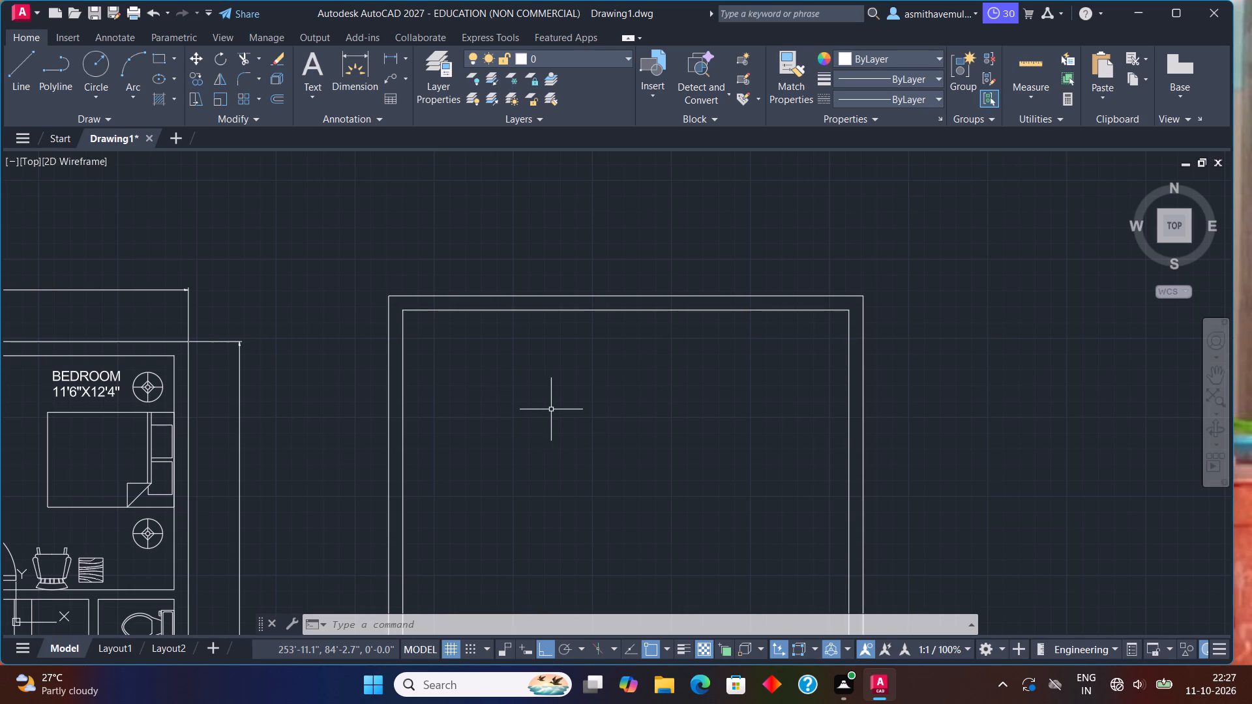
middle_drag(634, 441, 567, 411)
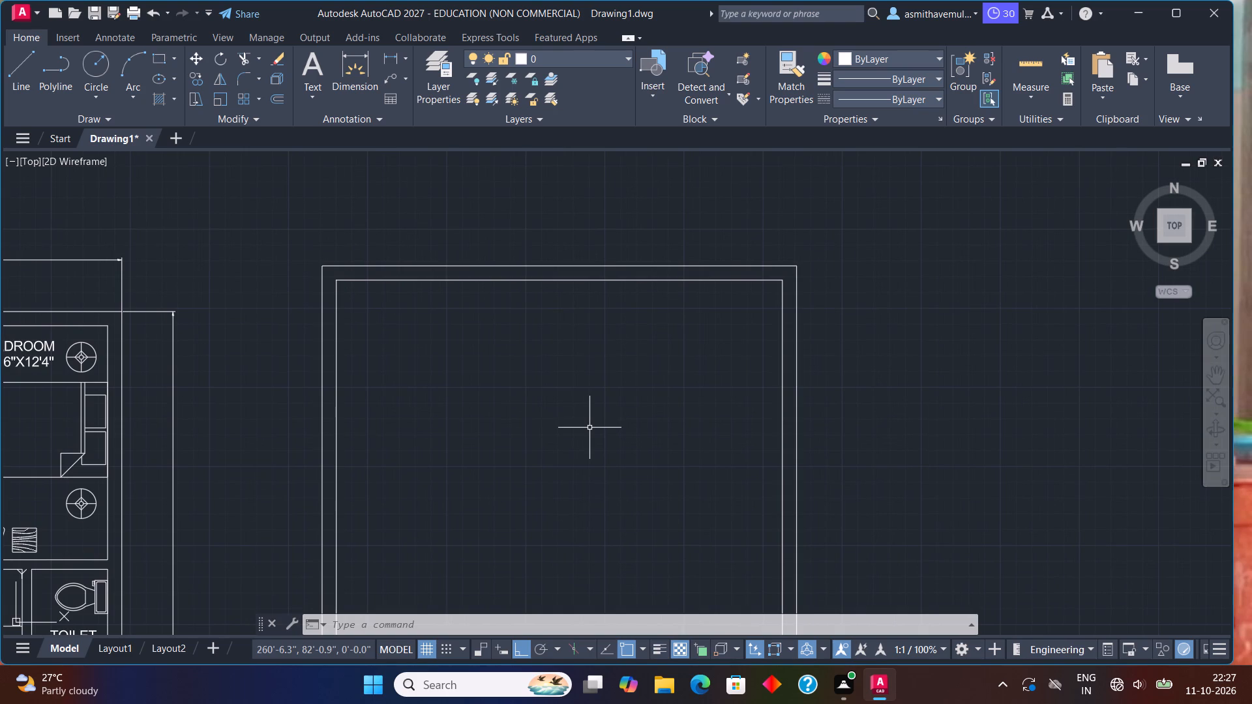
key(o)
key(Return)
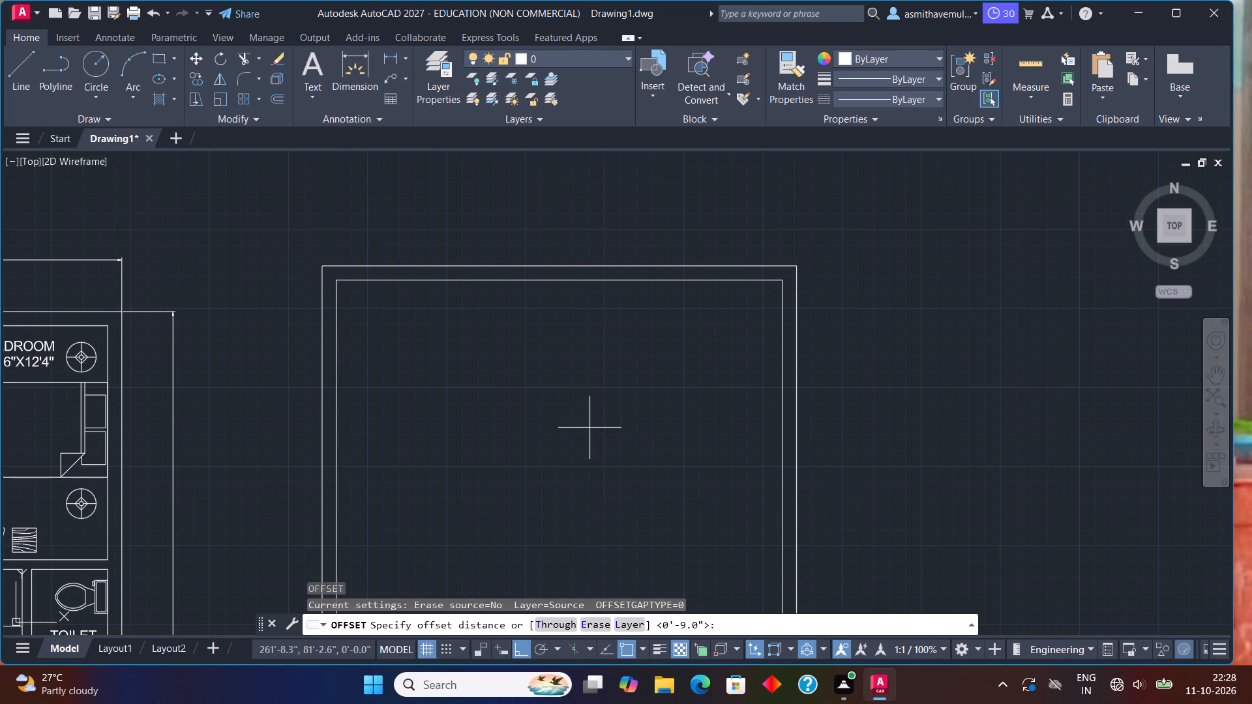
text(12')
key(4)
key(shift+quotedbl)
key(Return)
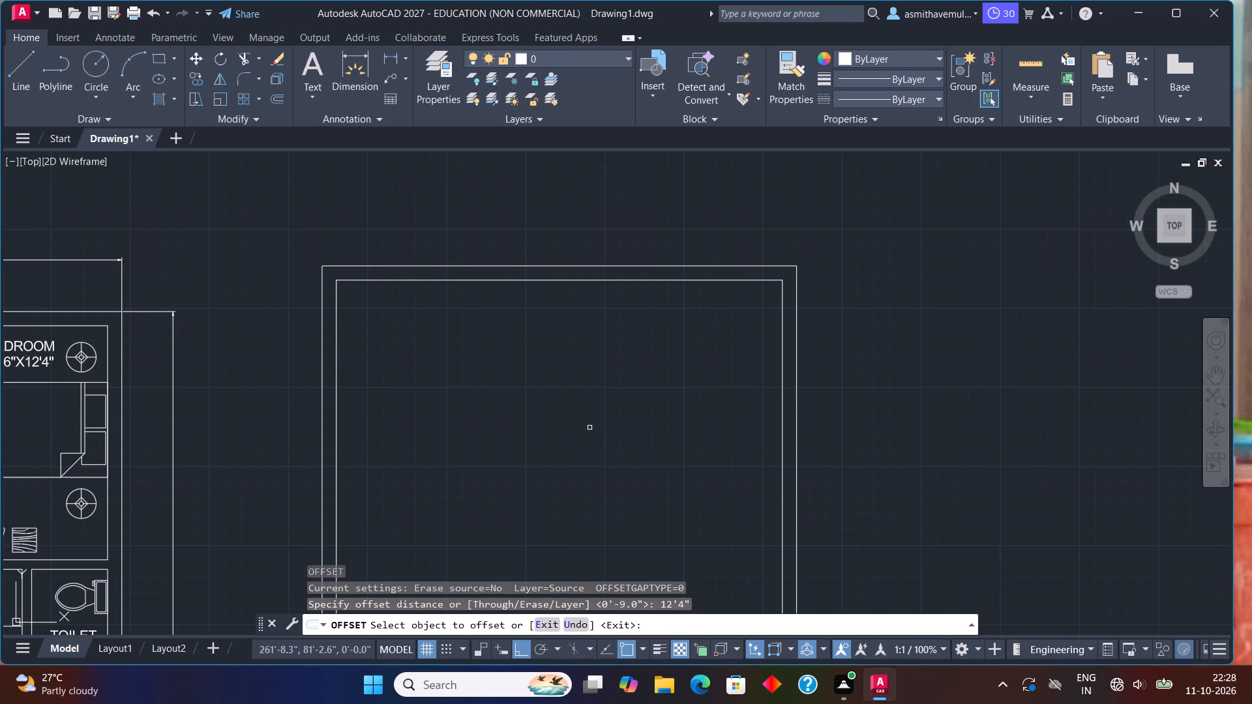
click(710, 280)
click(707, 375)
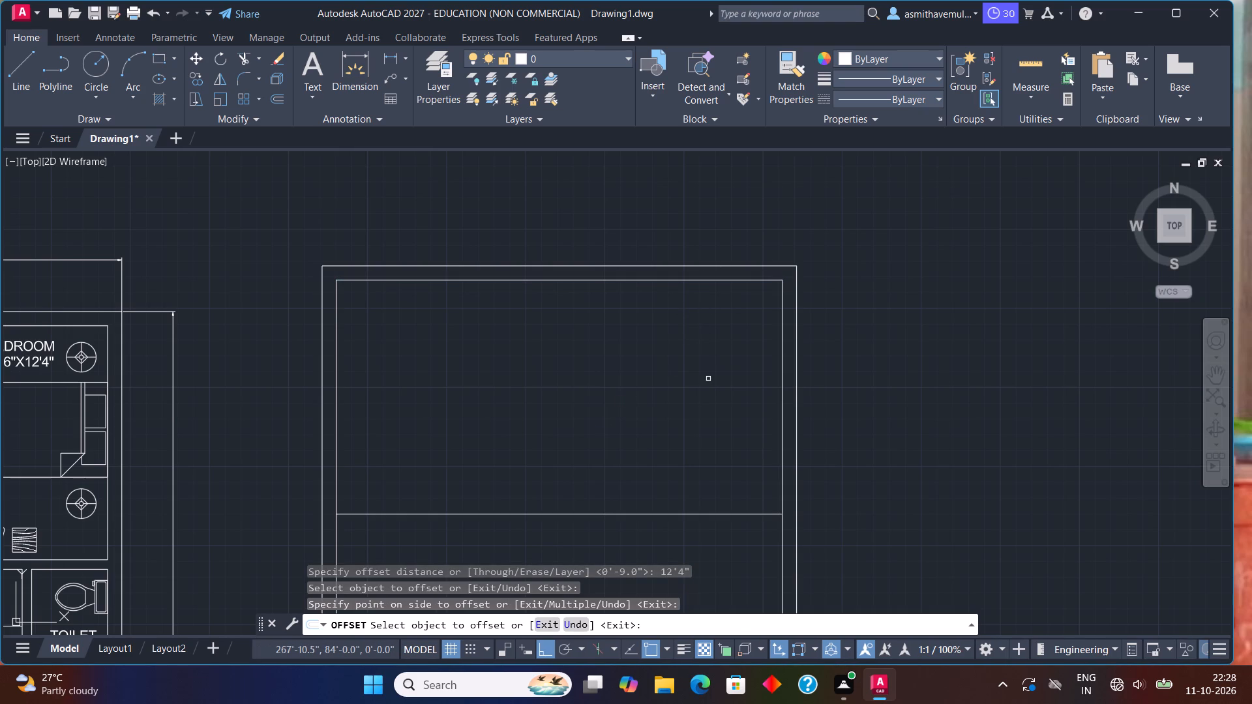
key(Escape)
Offset the inner right wall line of the new plan 11'6" toward the inside.
key(o)
key(Return)
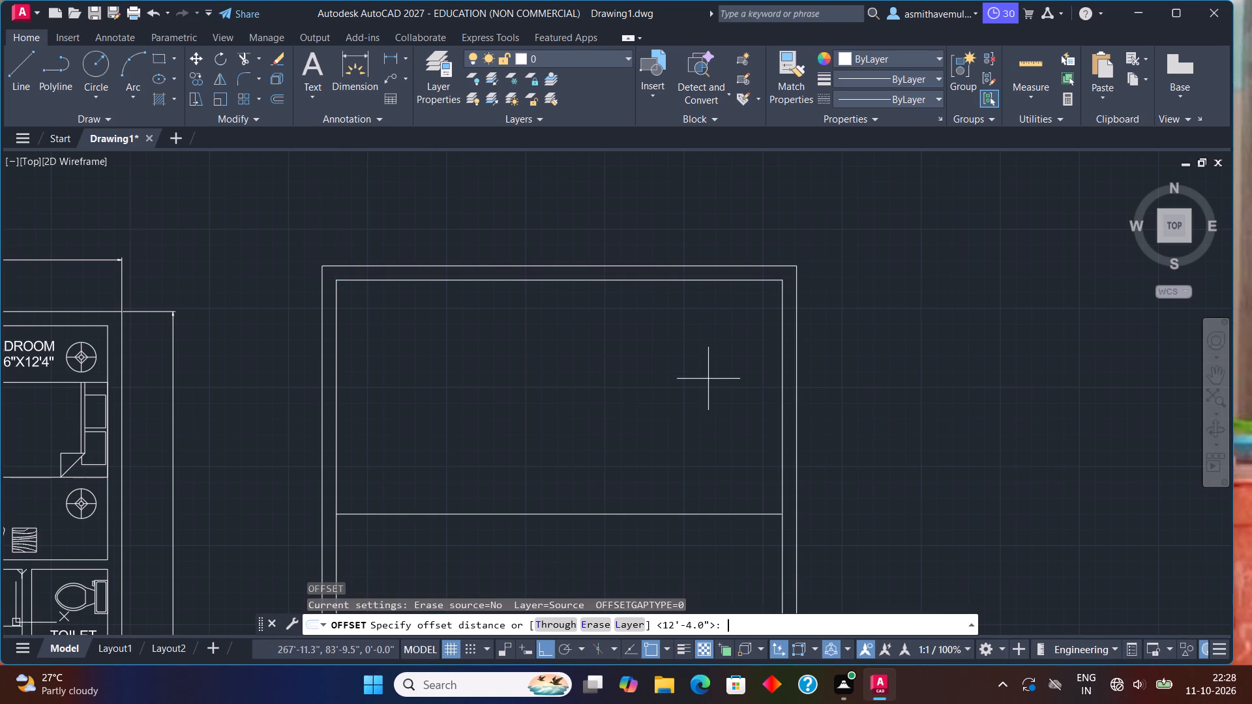
text(11)
key(apostrophe)
key(6)
key(shift+quotedbl)
key(Return)
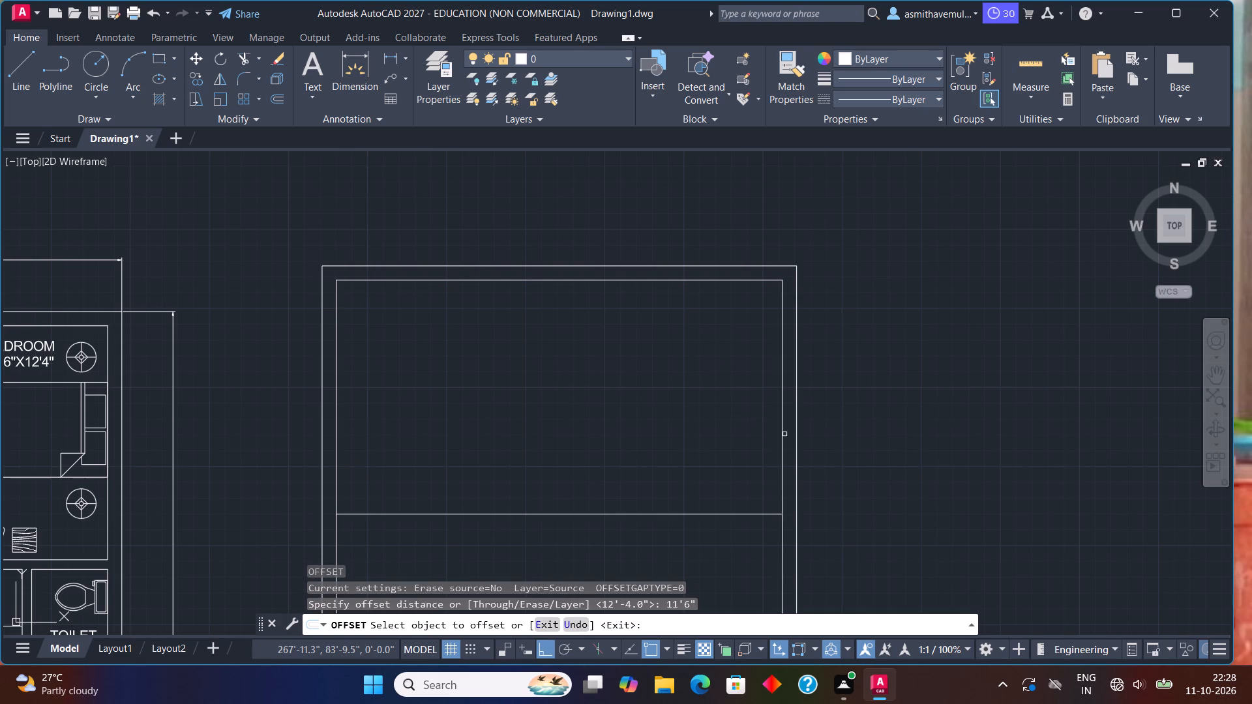
click(781, 405)
click(739, 344)
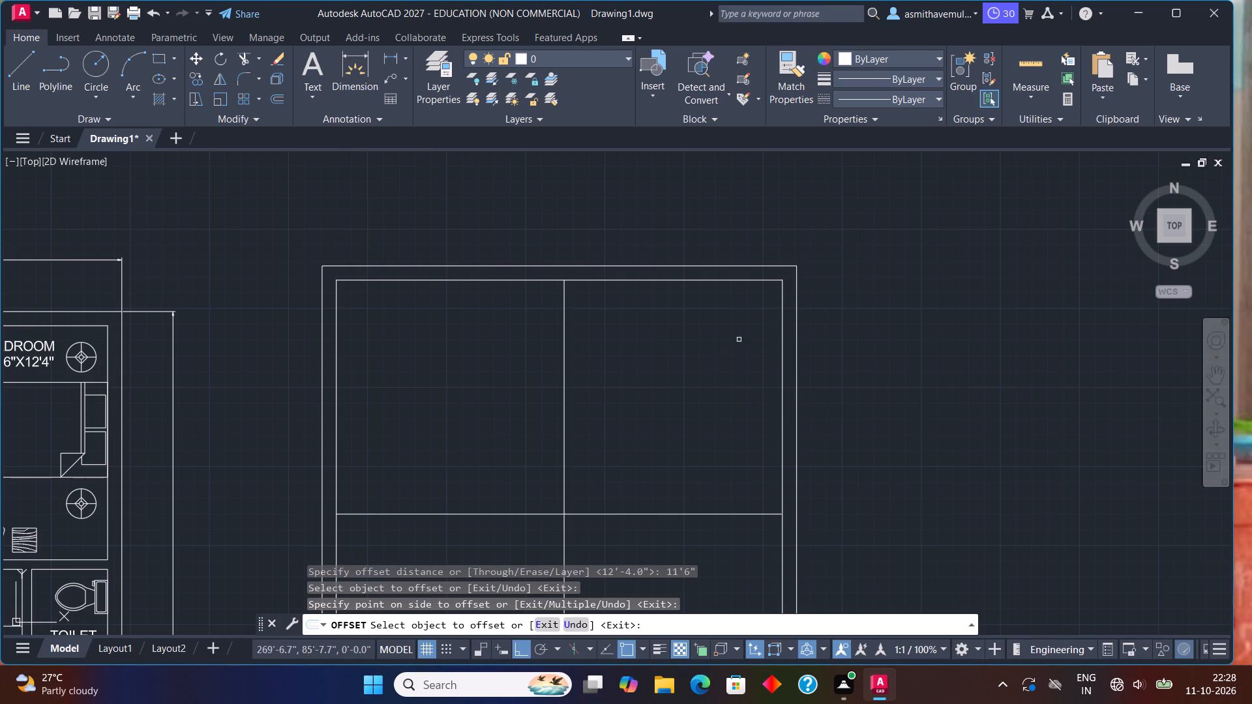
key(Escape)
Offset the horizontal partition line 6" downward and the vertical partition line 6" leftward to give both partitions wall thickness.
key(o)
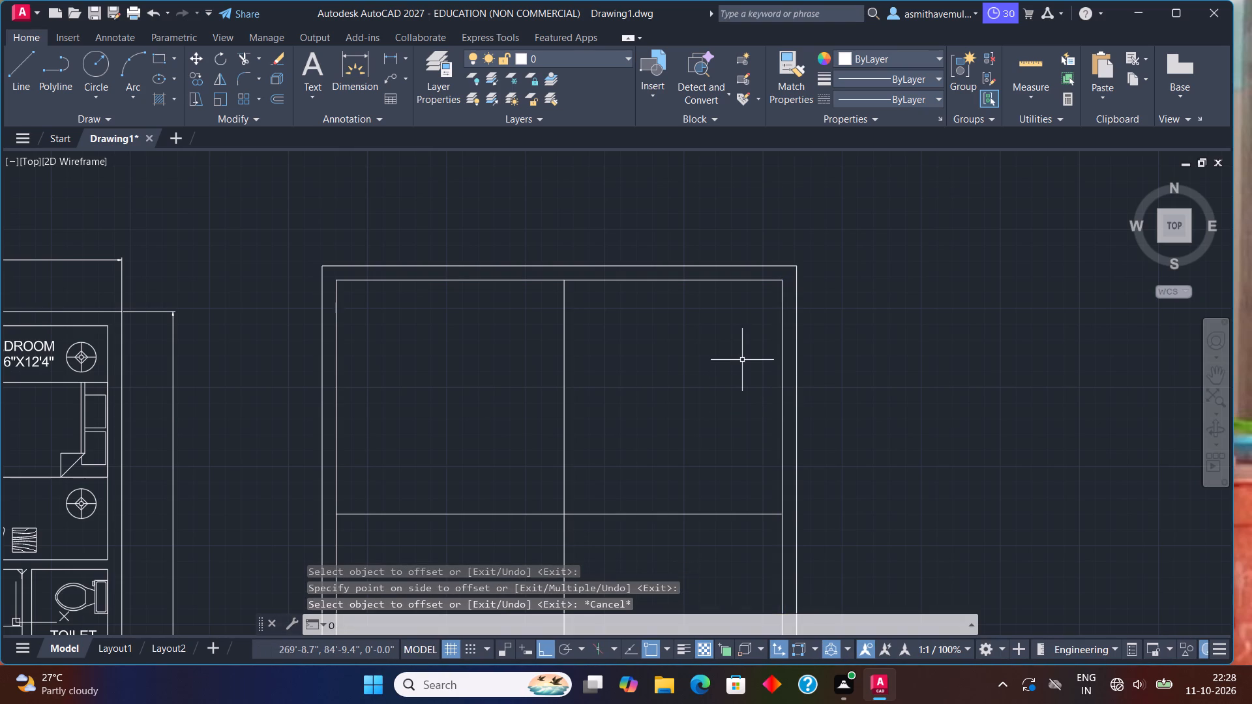
key(Return)
key(6)
key(shift+quotedbl)
key(Return)
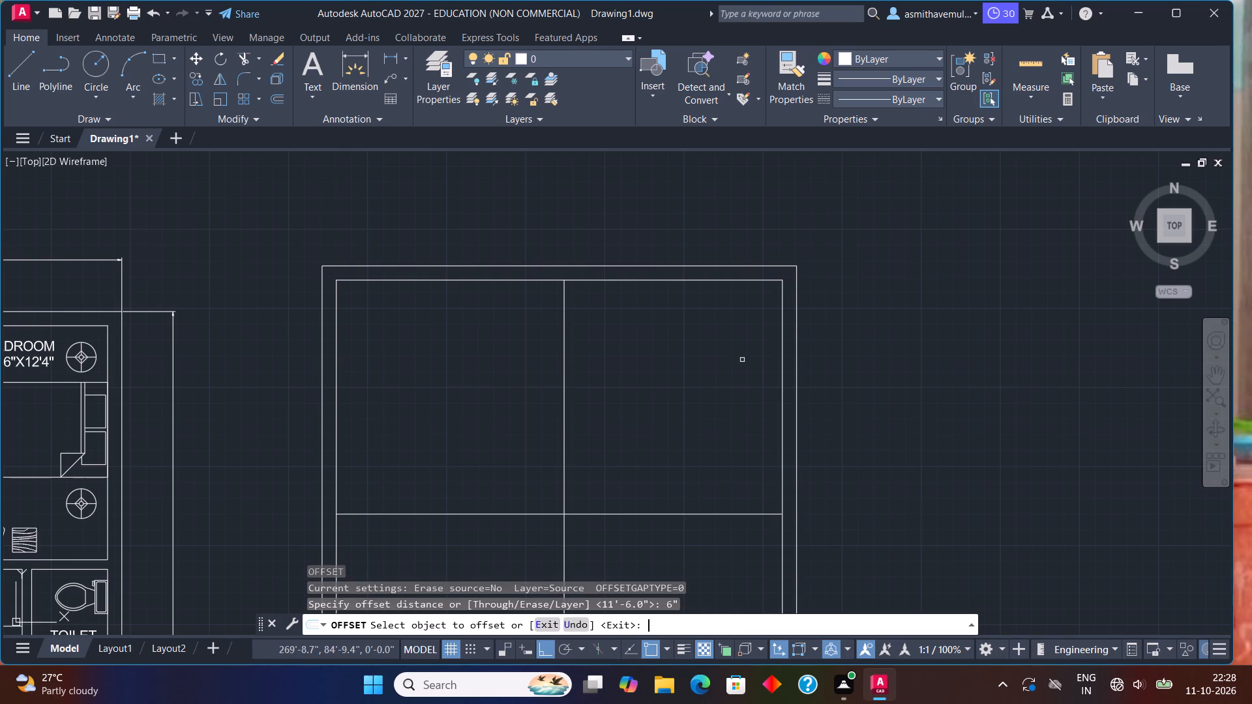
middle_drag(742, 360, 741, 304)
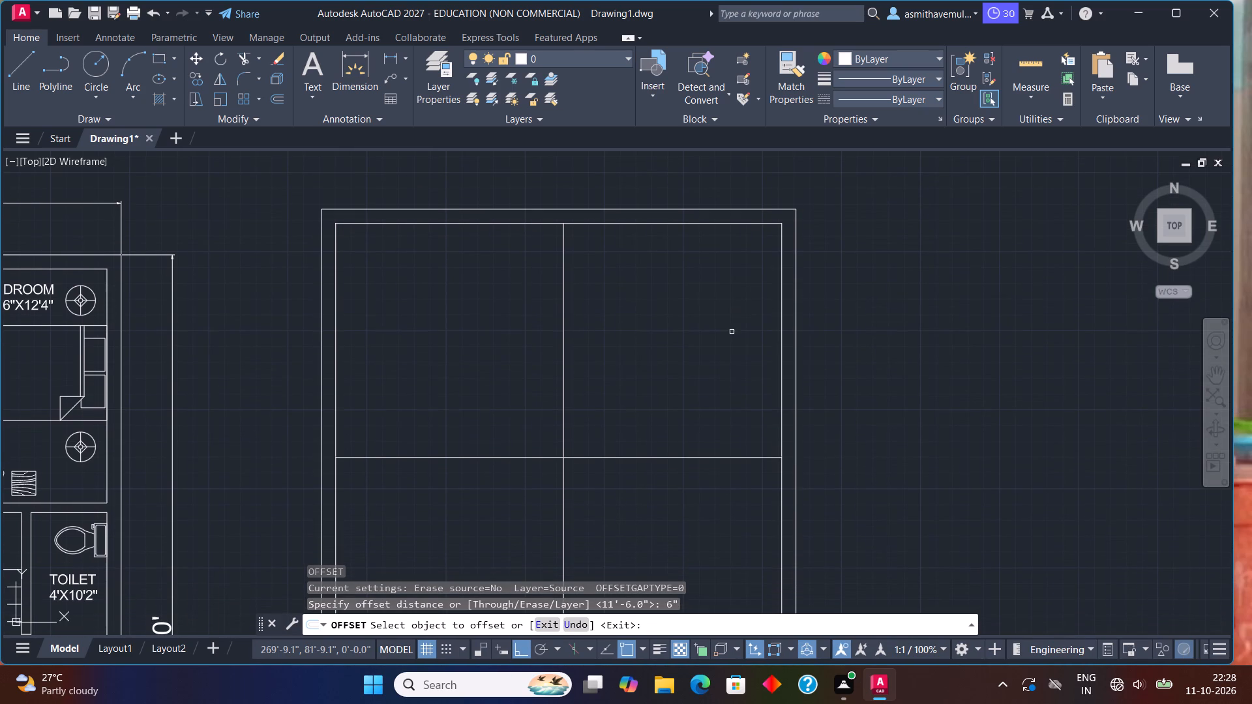
drag(737, 456, 737, 462)
click(728, 480)
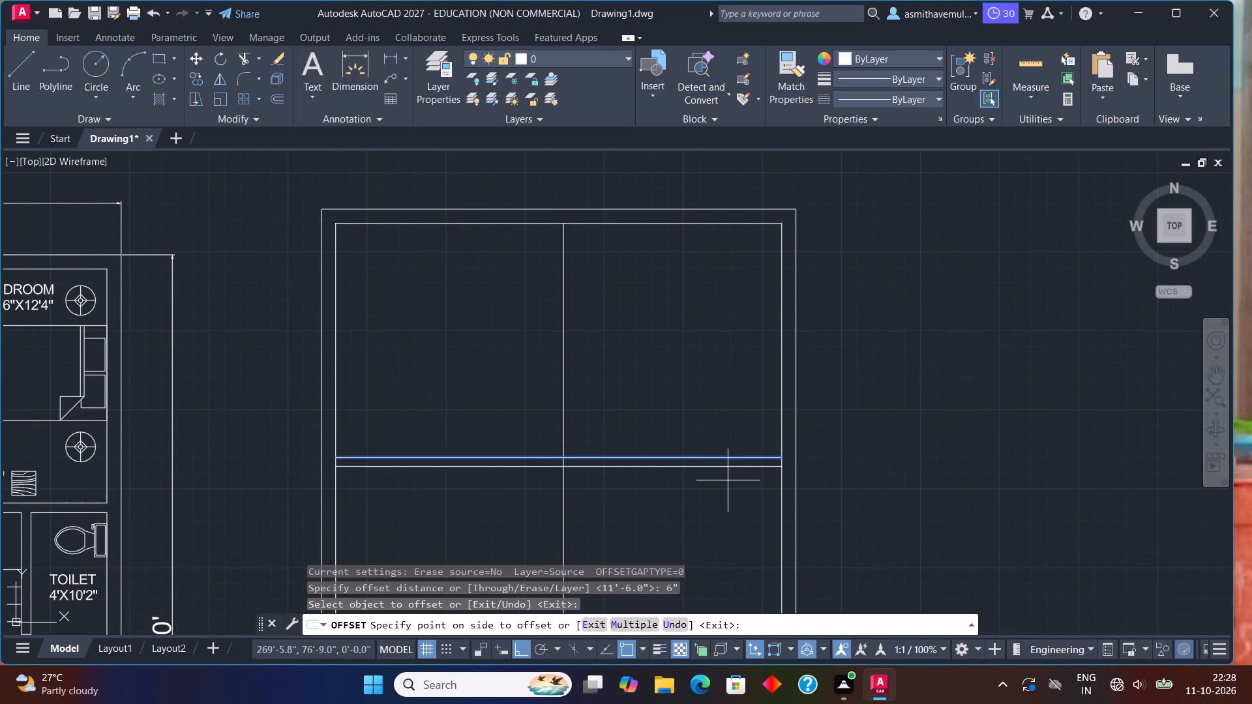
drag(562, 372, 548, 377)
click(492, 379)
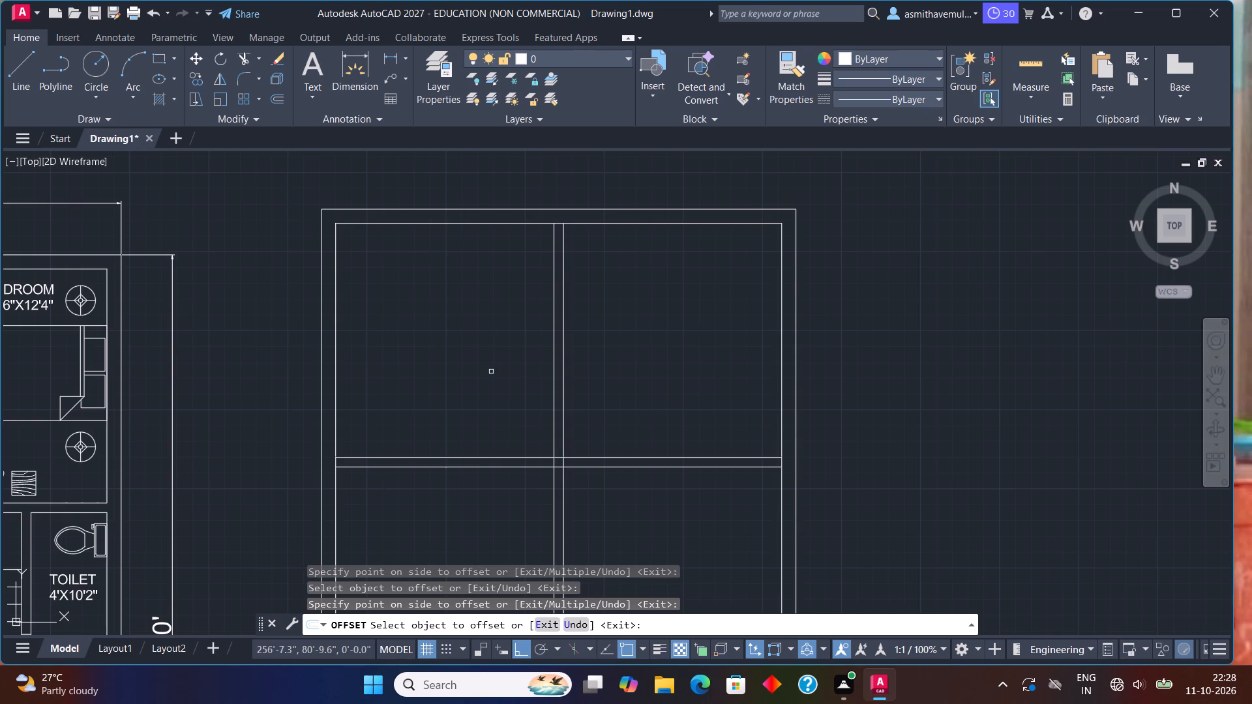
key(Escape)
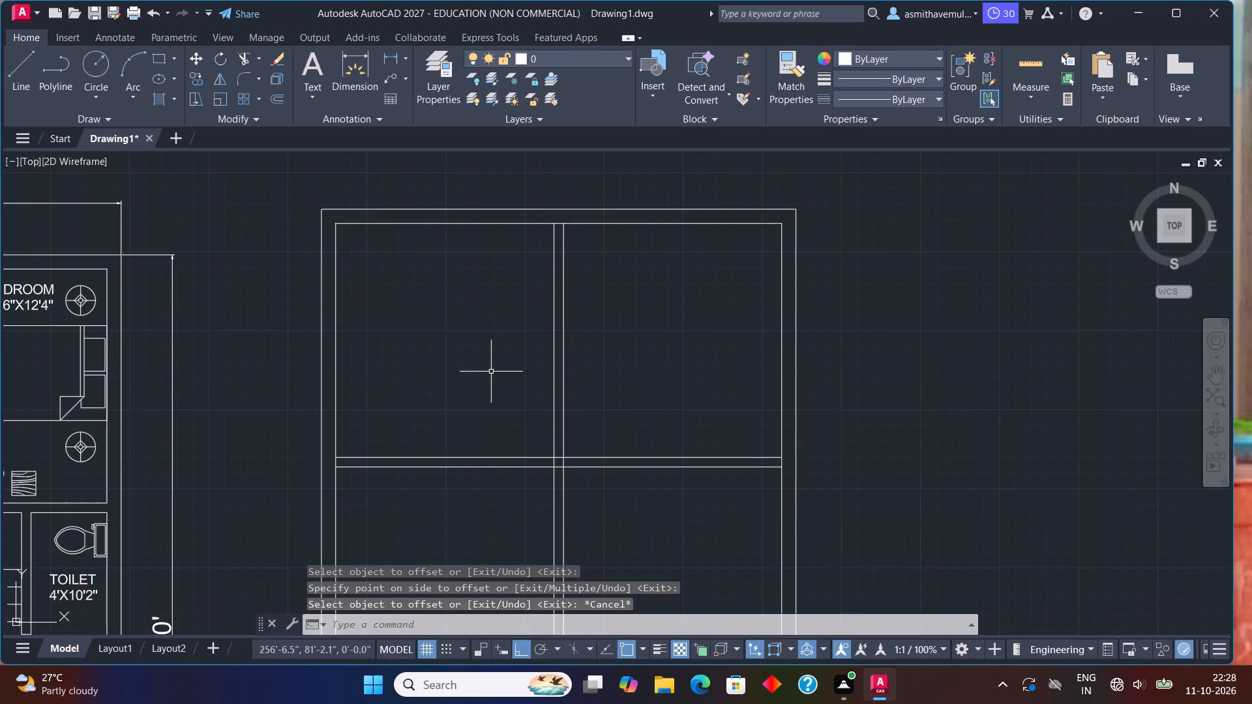
Trim the partition lines extending left of and below their crossing, leaving walls only around the top-right room.
text(TRIM)
key(Return)
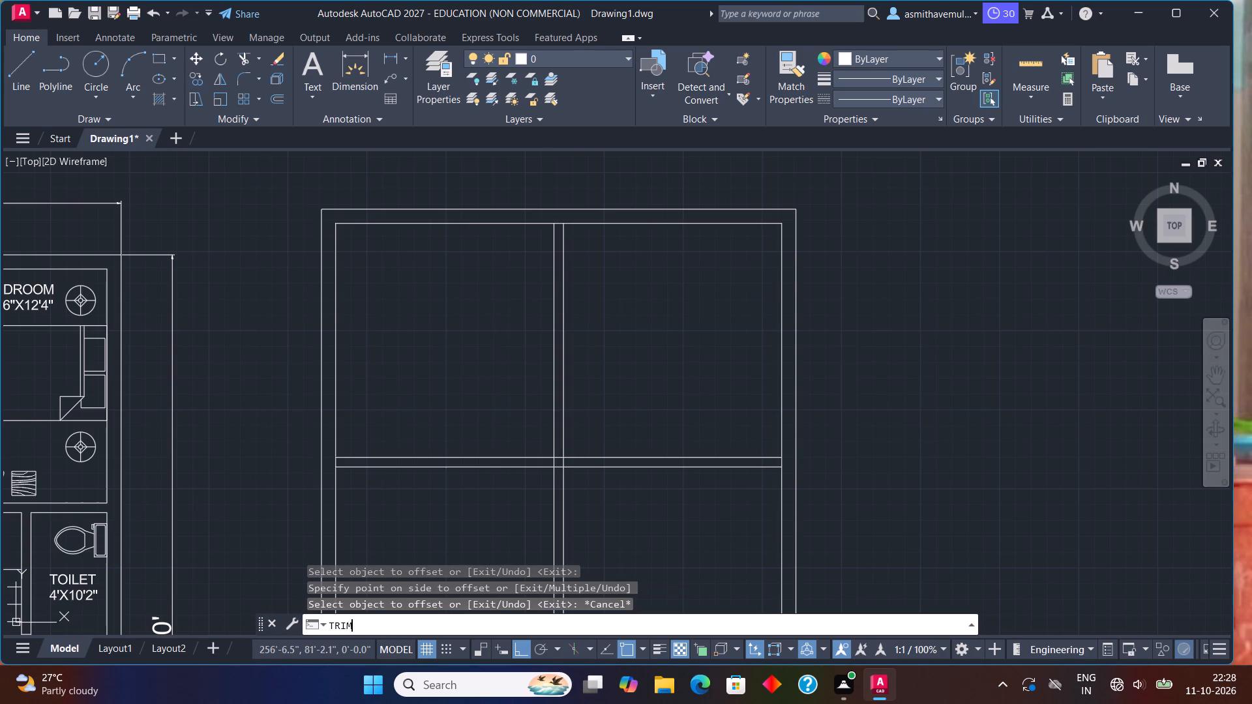
drag(499, 375, 526, 497)
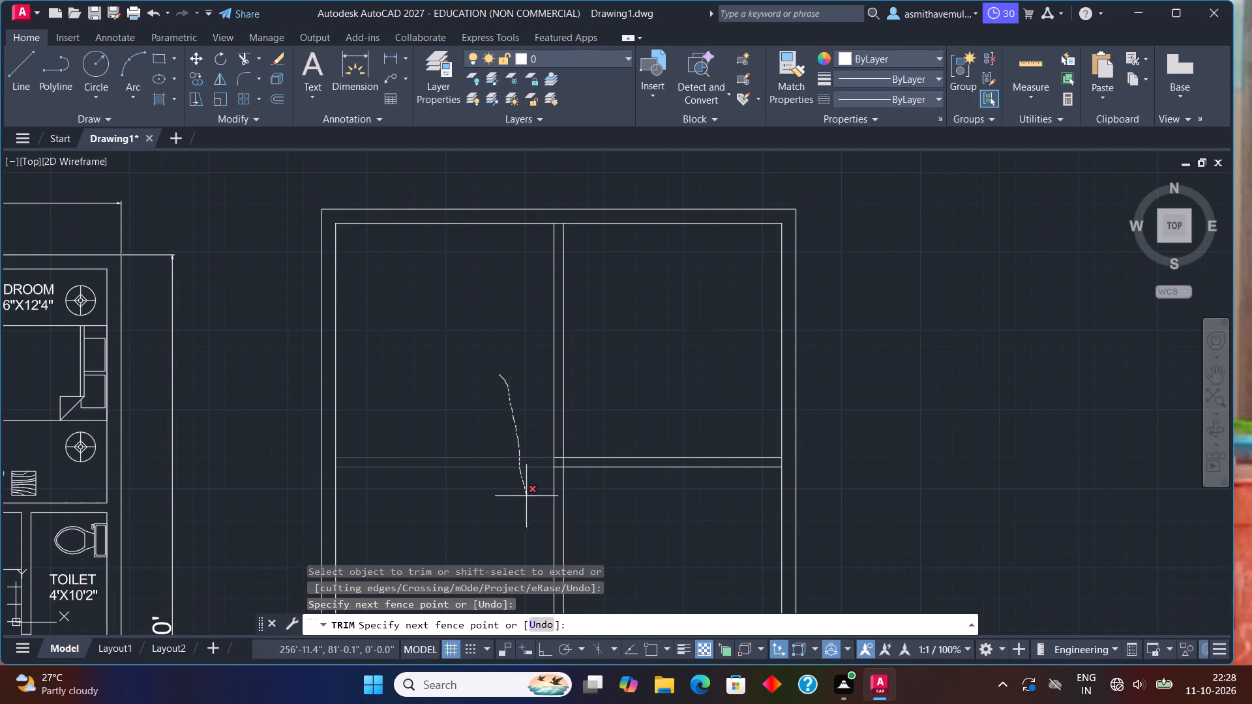
drag(526, 497, 583, 531)
key(grave)
key(Escape)
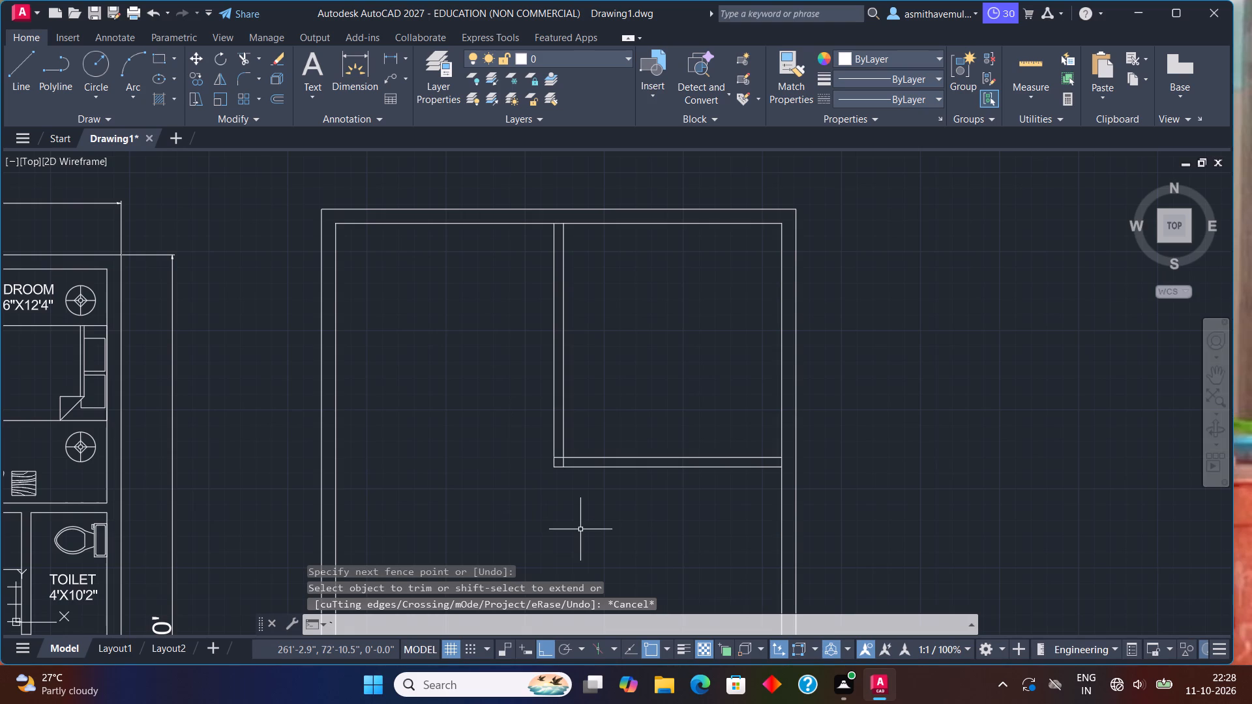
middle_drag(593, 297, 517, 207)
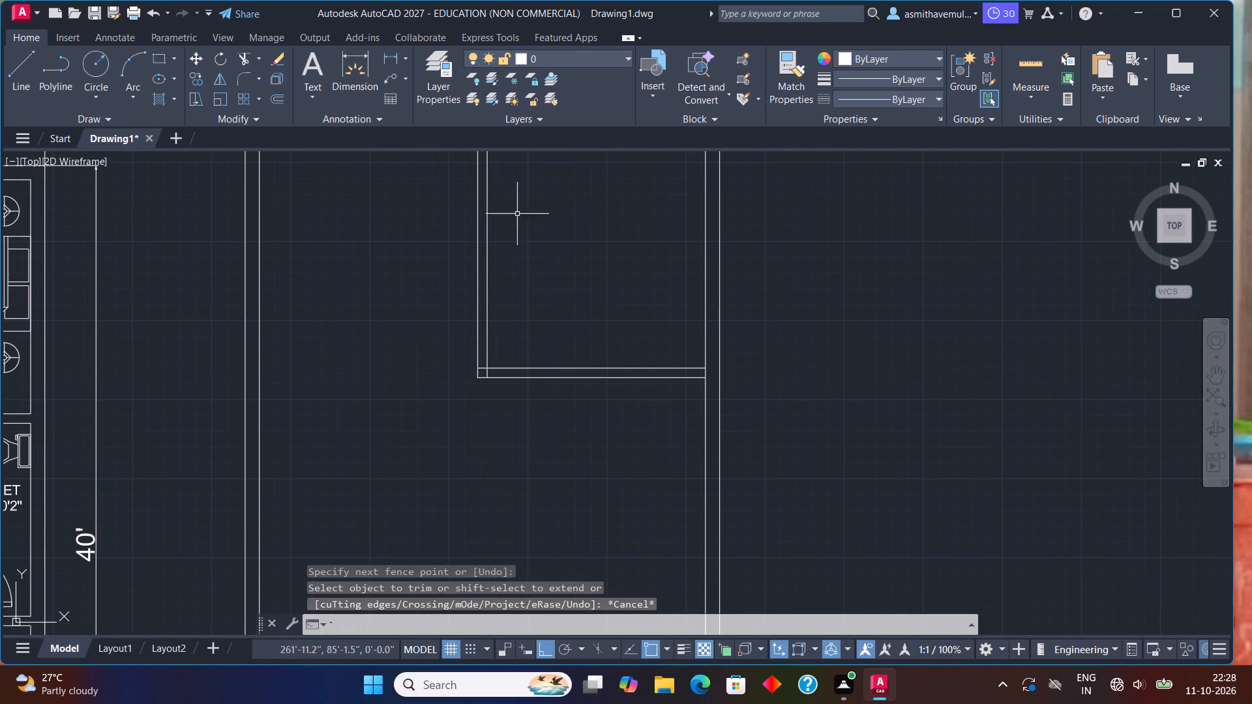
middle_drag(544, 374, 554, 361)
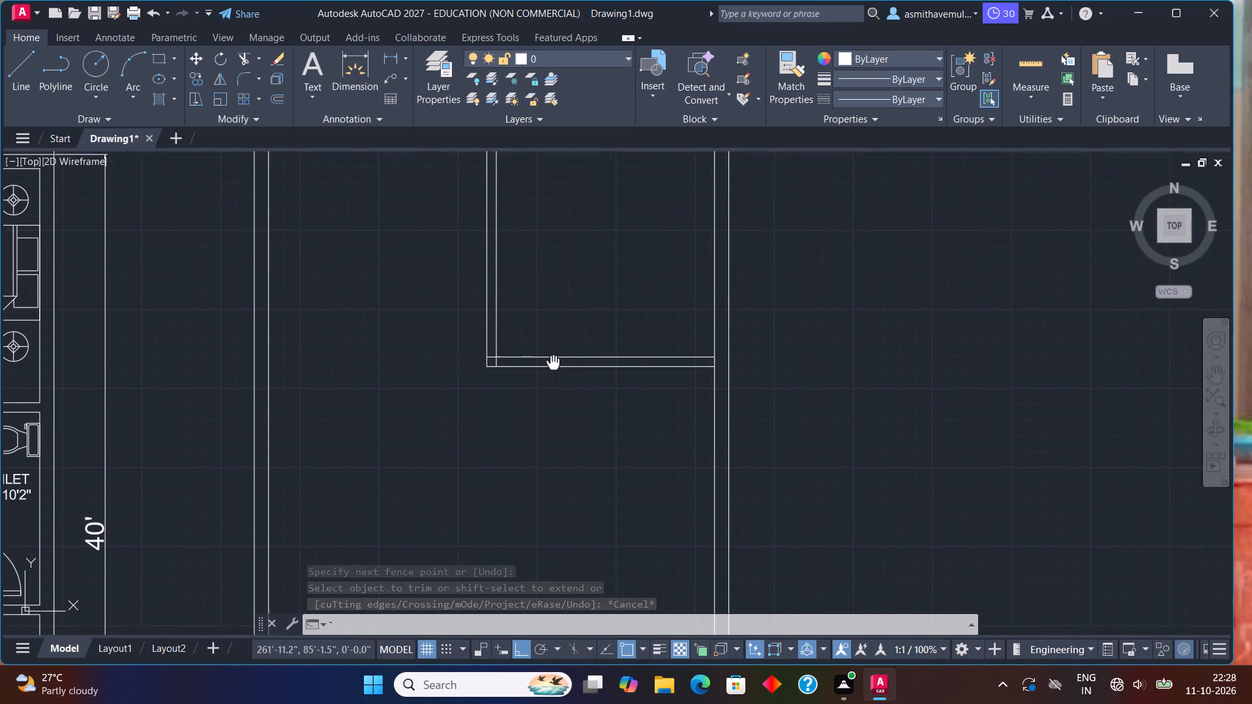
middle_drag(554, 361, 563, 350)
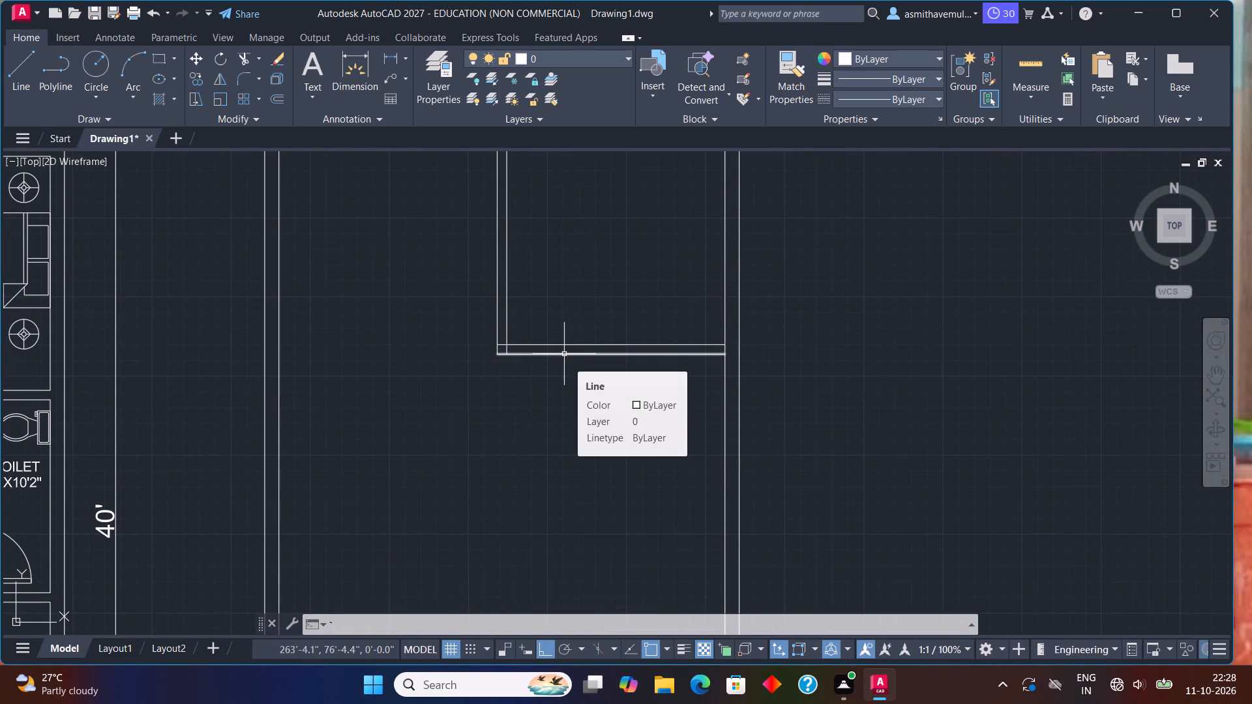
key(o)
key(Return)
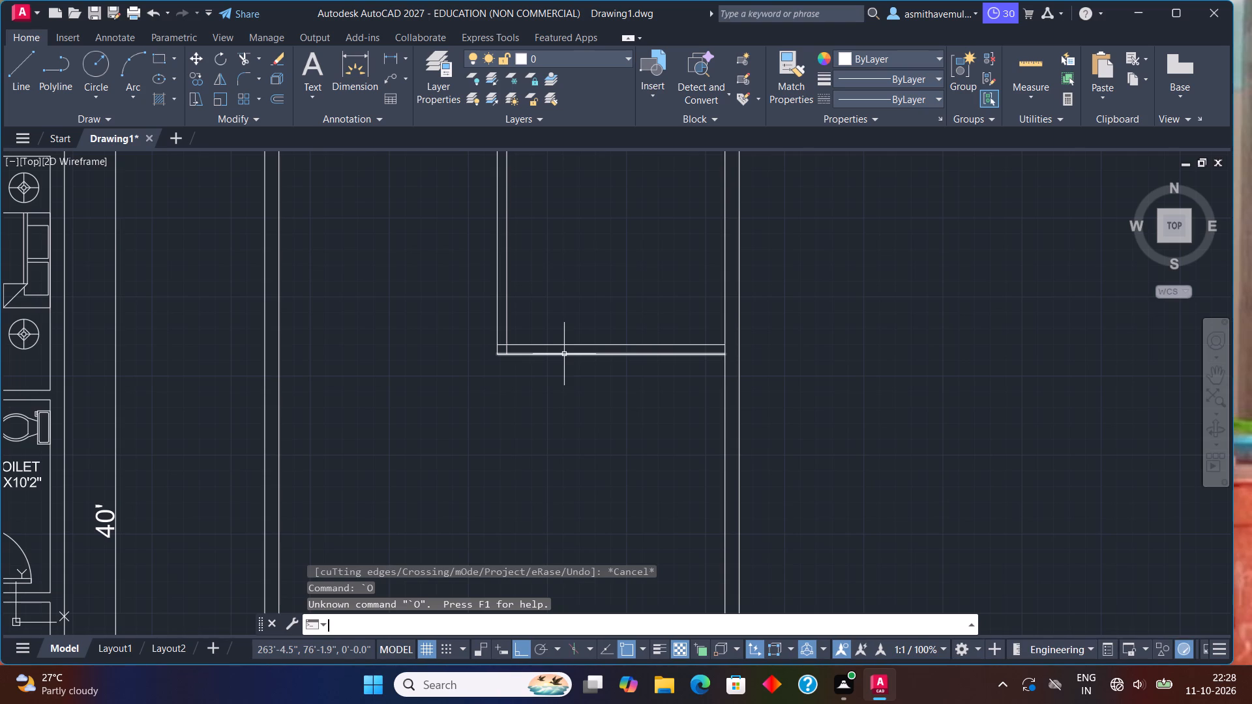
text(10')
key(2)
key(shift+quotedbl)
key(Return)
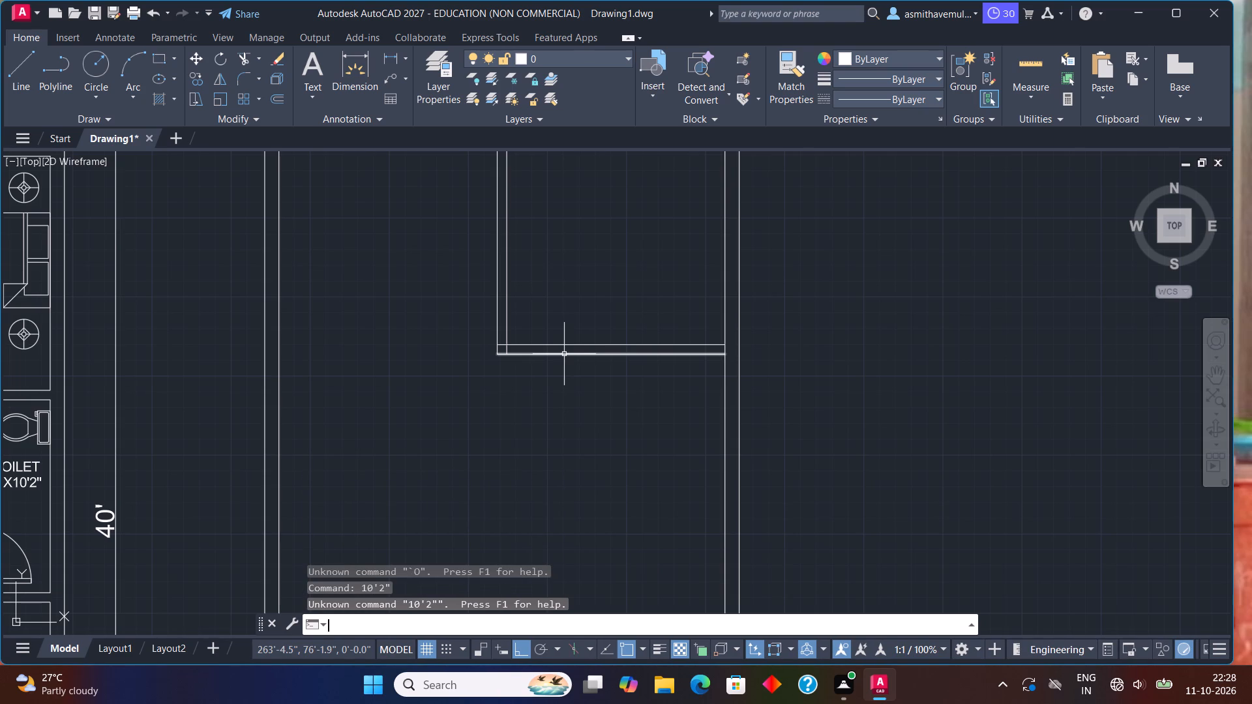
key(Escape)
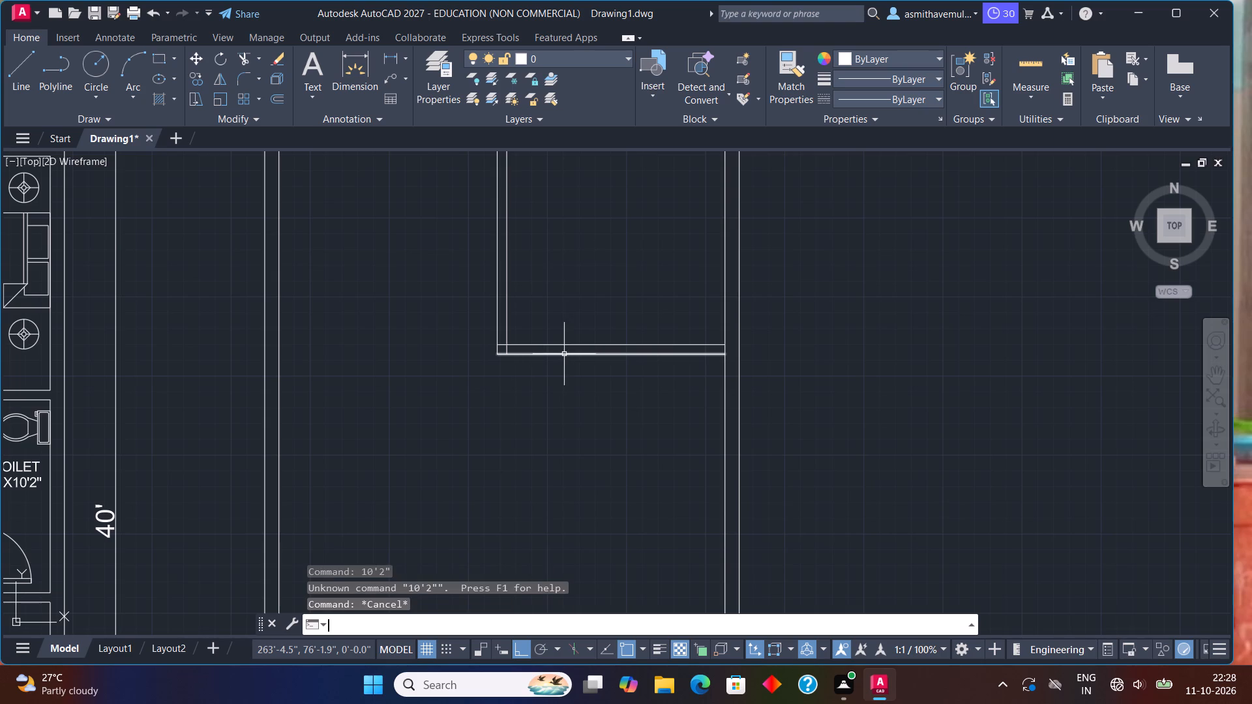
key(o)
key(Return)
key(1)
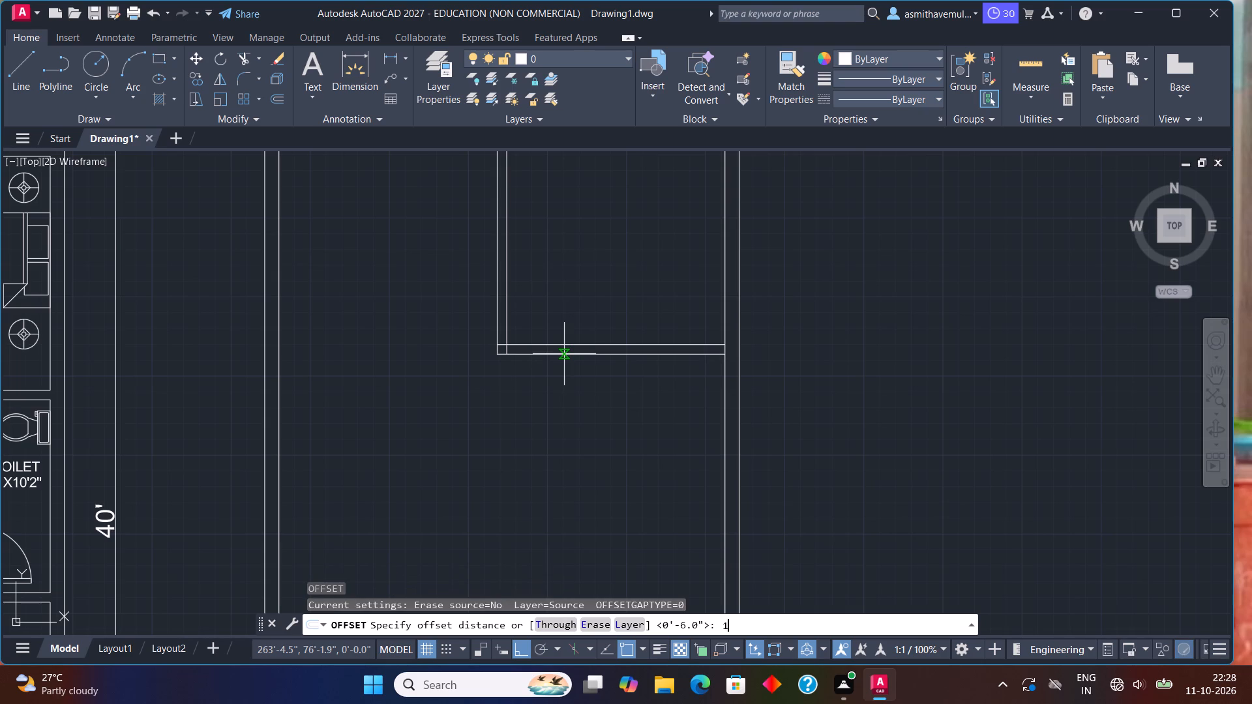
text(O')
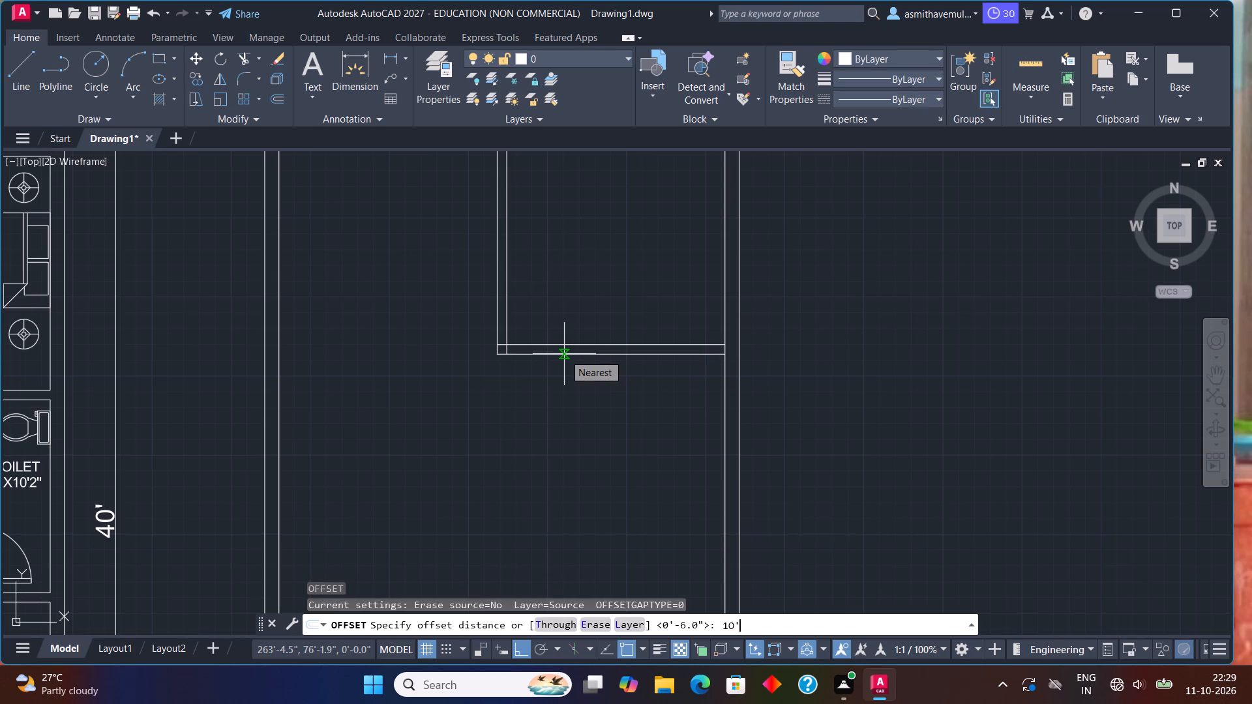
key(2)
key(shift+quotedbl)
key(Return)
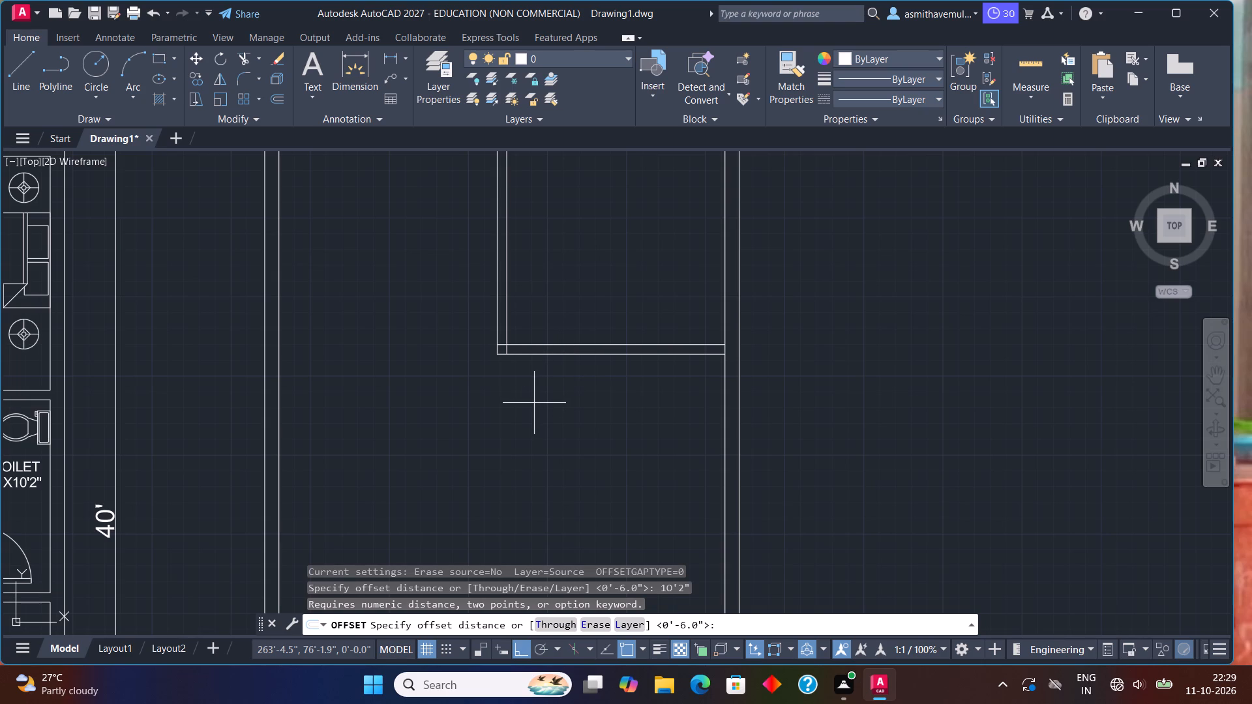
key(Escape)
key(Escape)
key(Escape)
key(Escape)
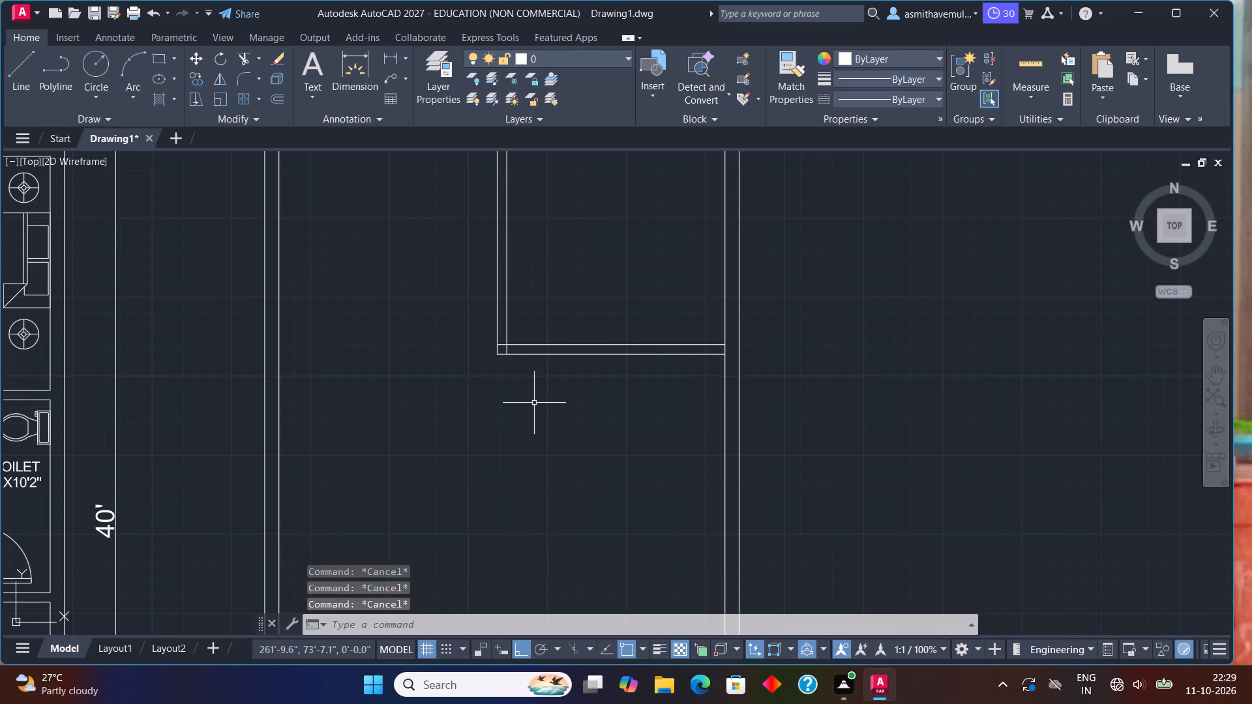
Offset the lower line of the top-right room's bottom wall 10'2" downward.
key(o)
key(Return)
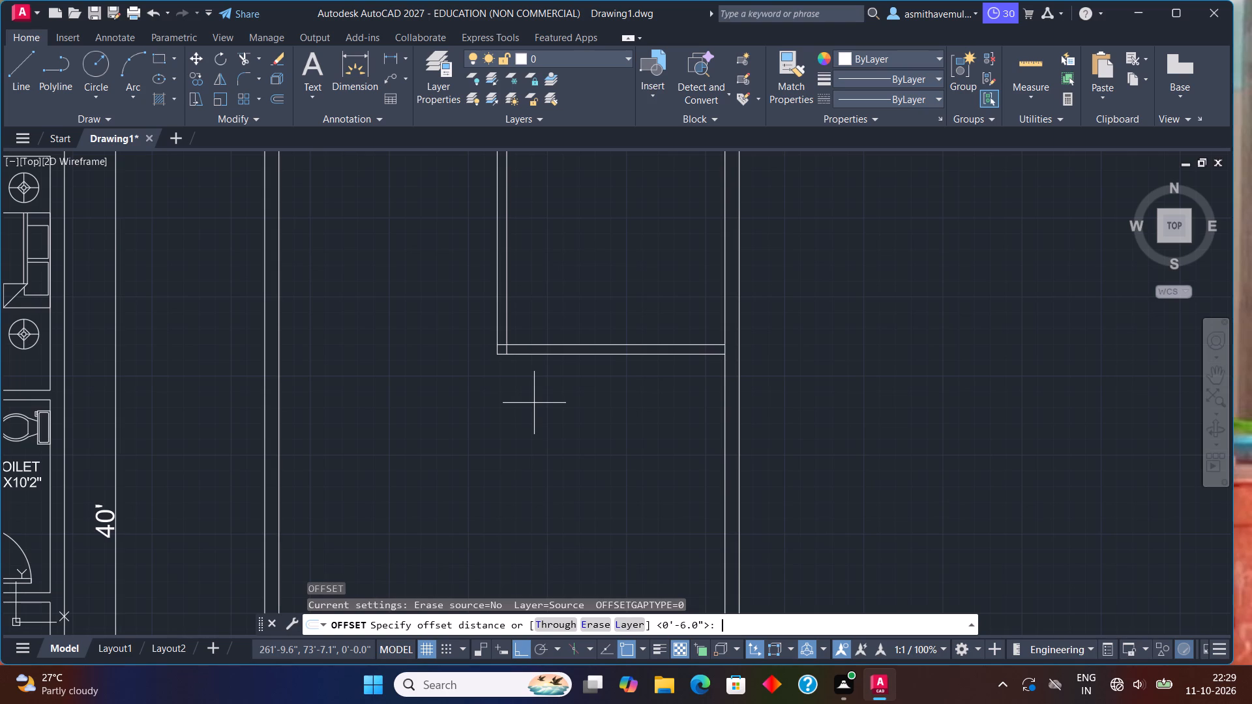
text(10'2)
key(shift+quotedbl)
key(Return)
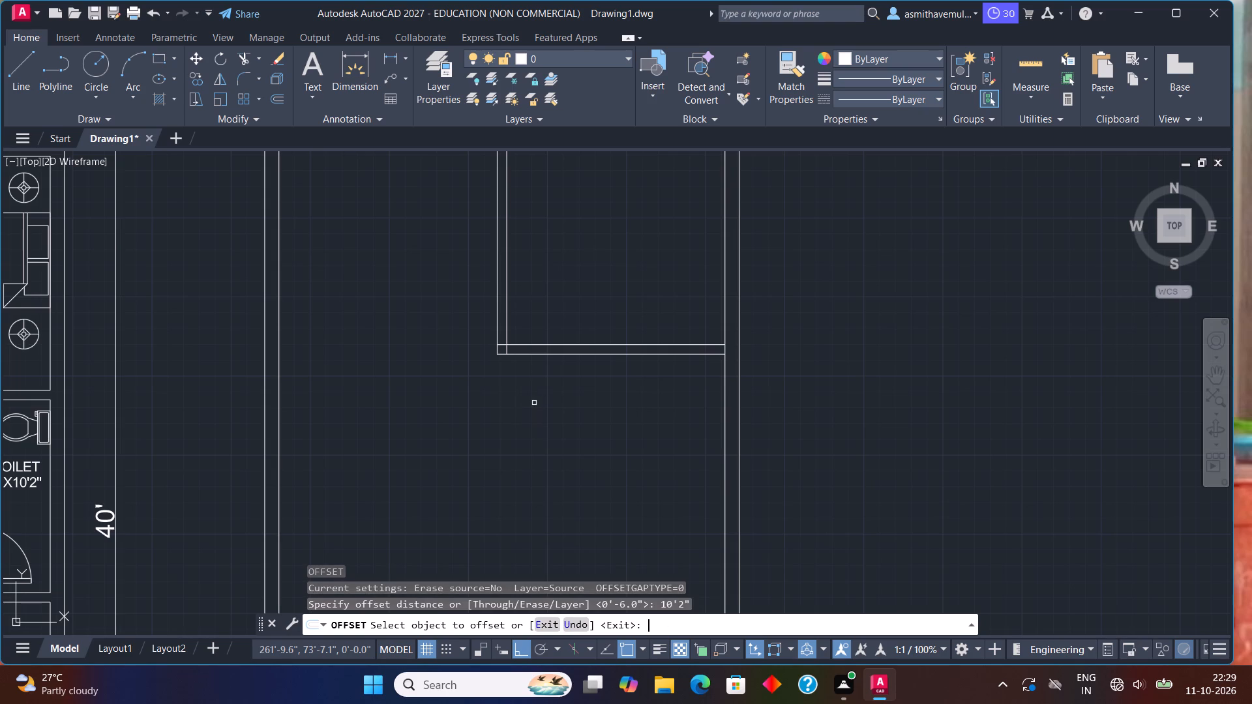
click(596, 353)
click(580, 435)
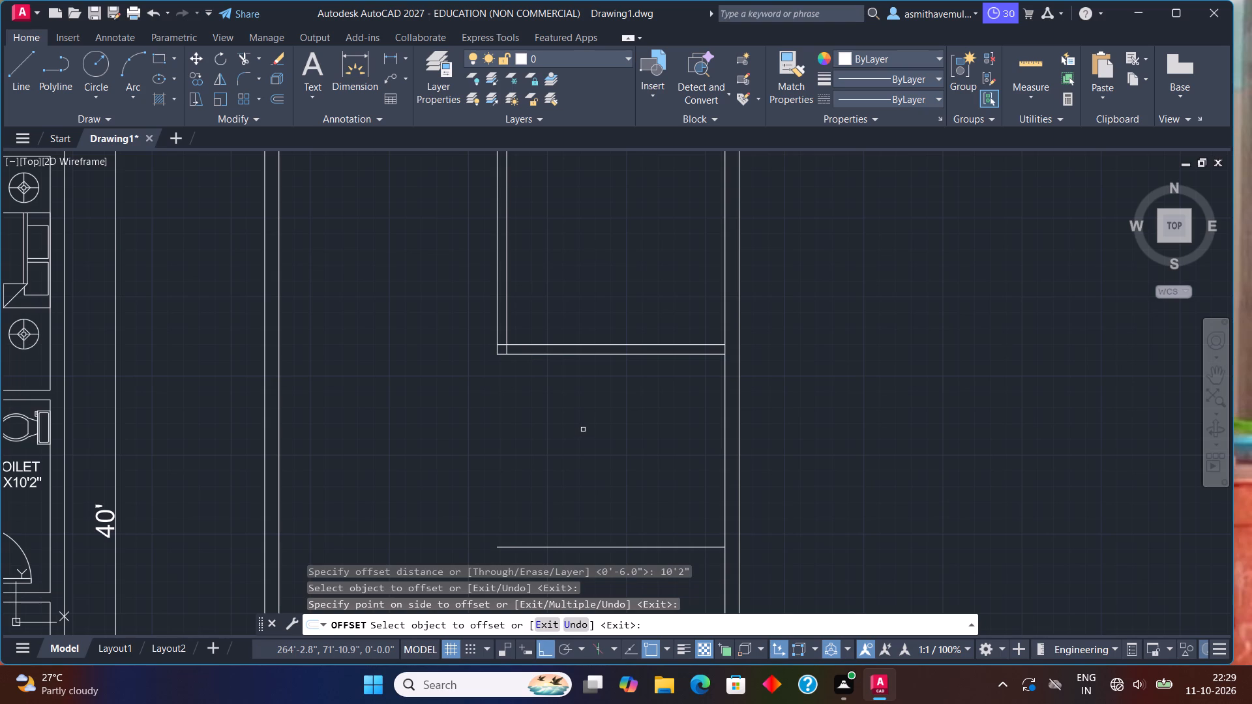
key(Escape)
Offset the new lower horizontal partition line 6" downward to give that partition its wall thickness.
key(o)
key(Return)
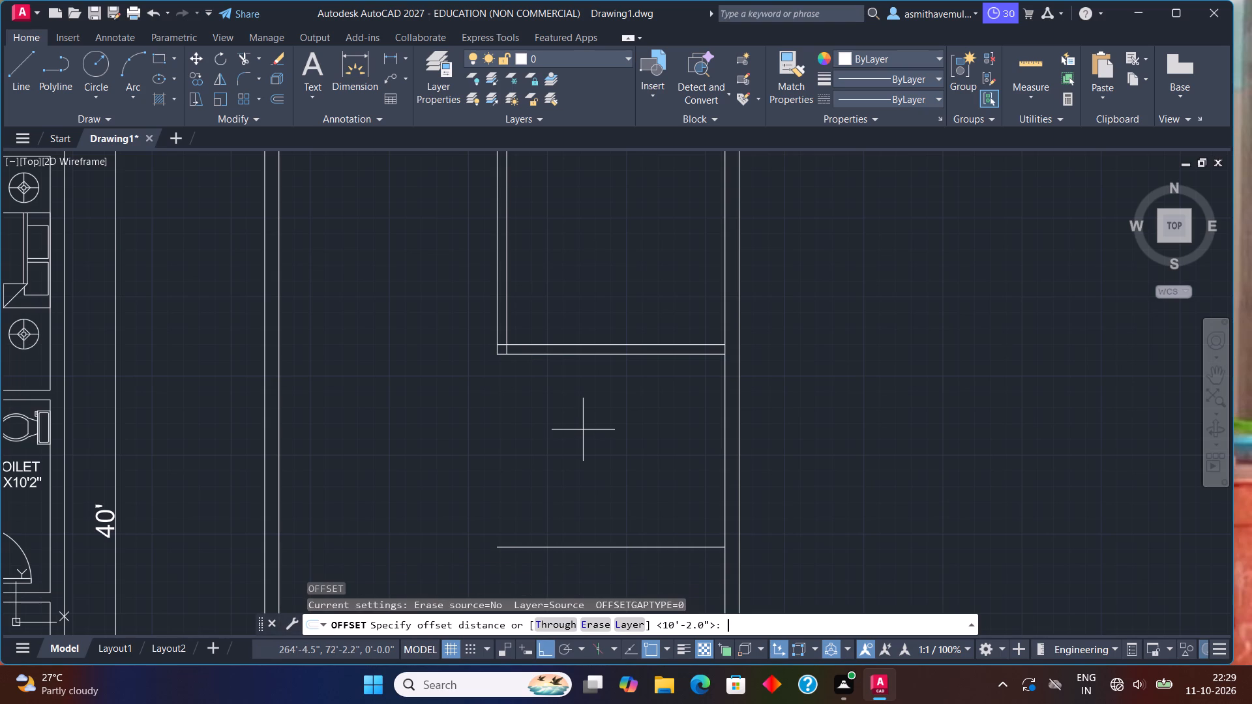
key(6)
key(shift+quotedbl)
key(Return)
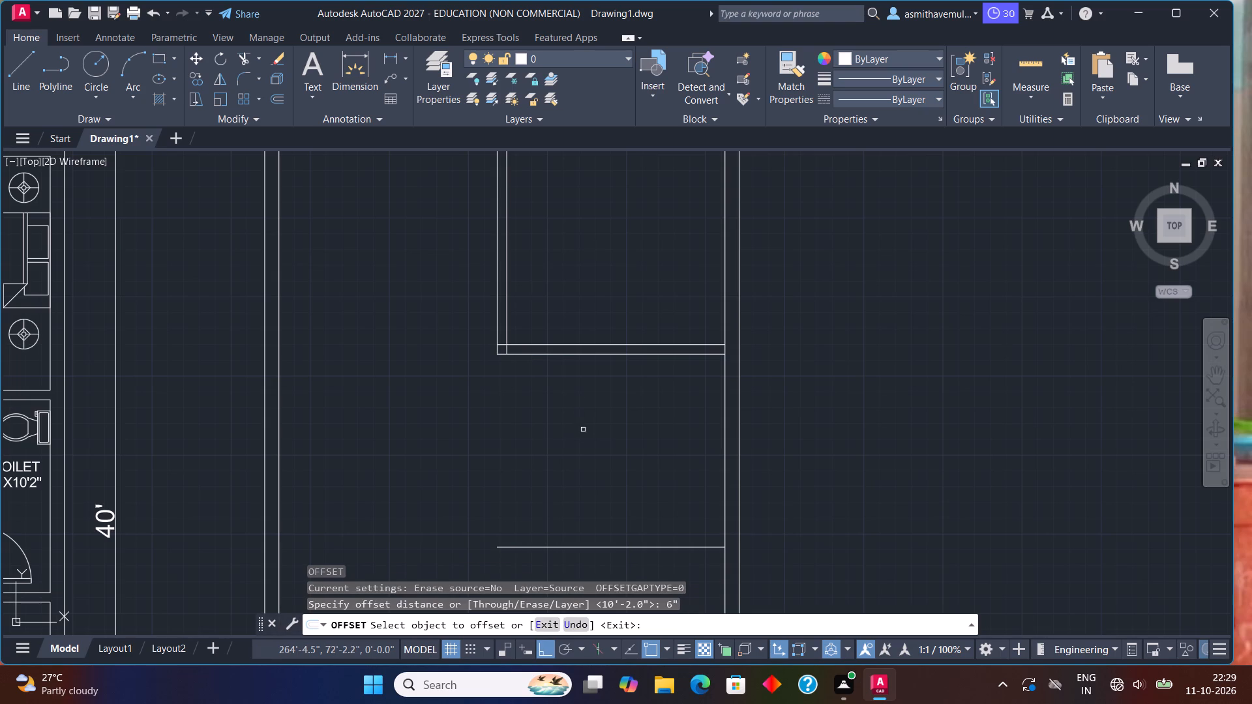
middle_drag(570, 428, 592, 321)
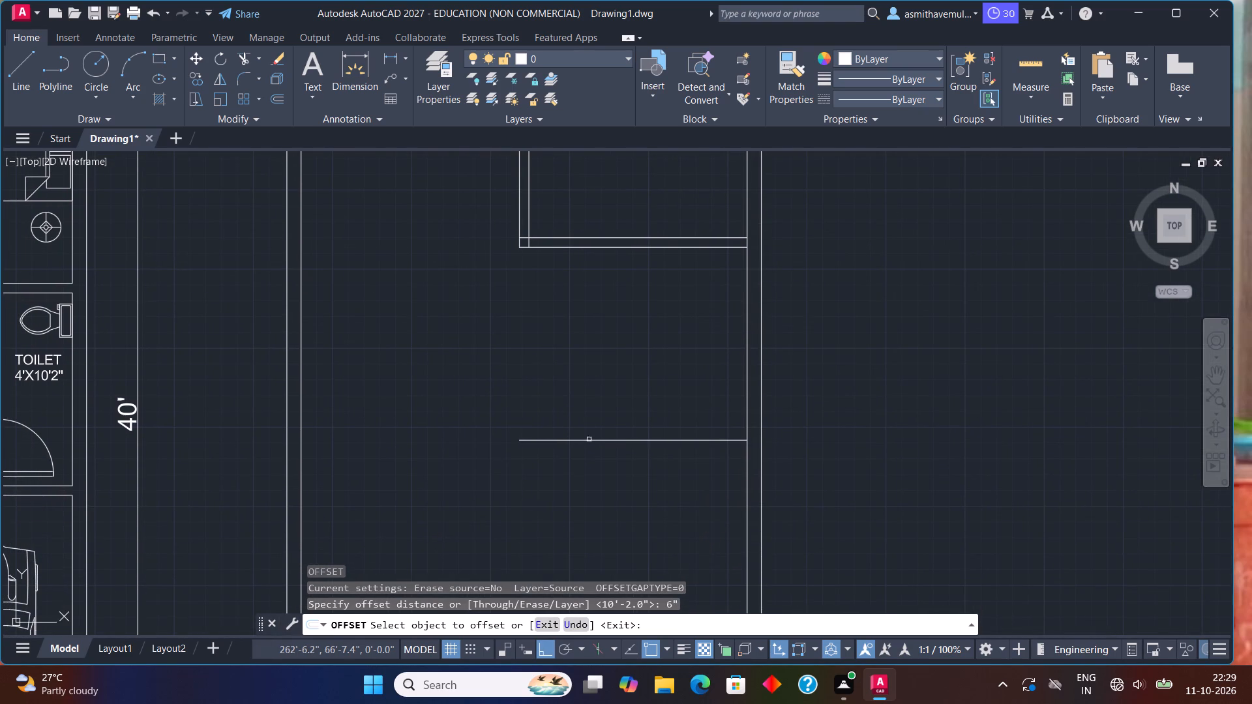
click(592, 439)
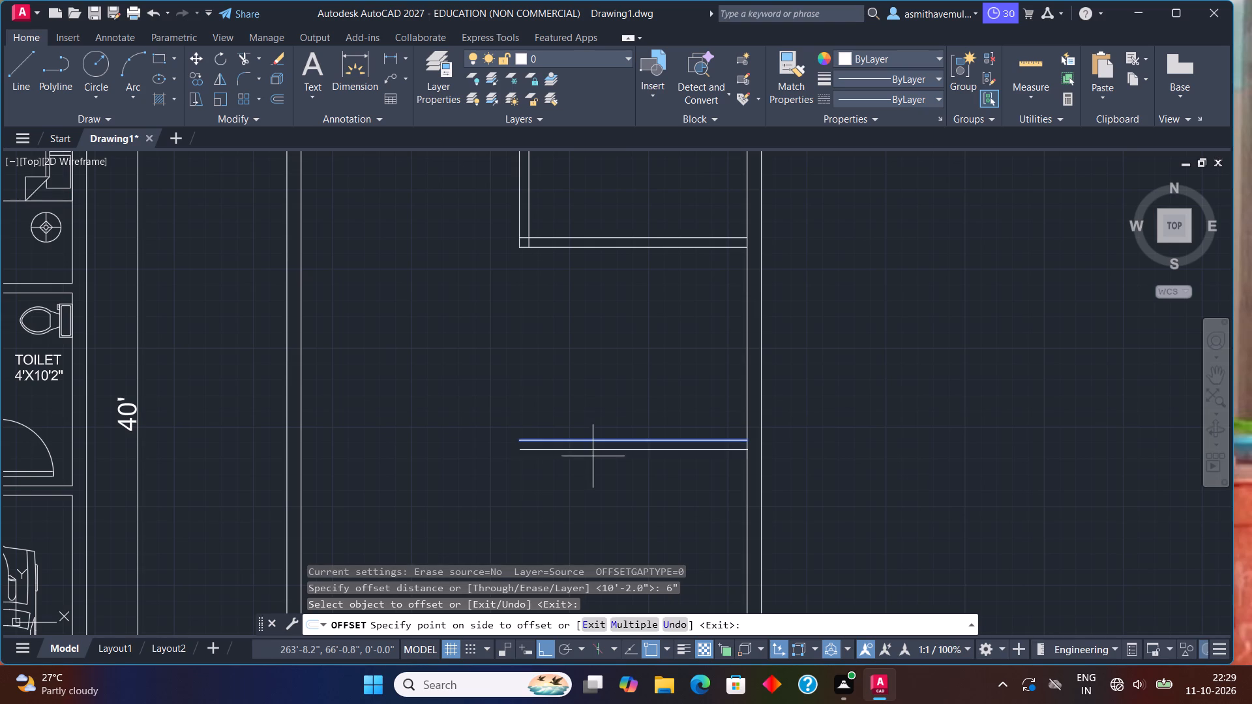
click(593, 456)
key(Escape)
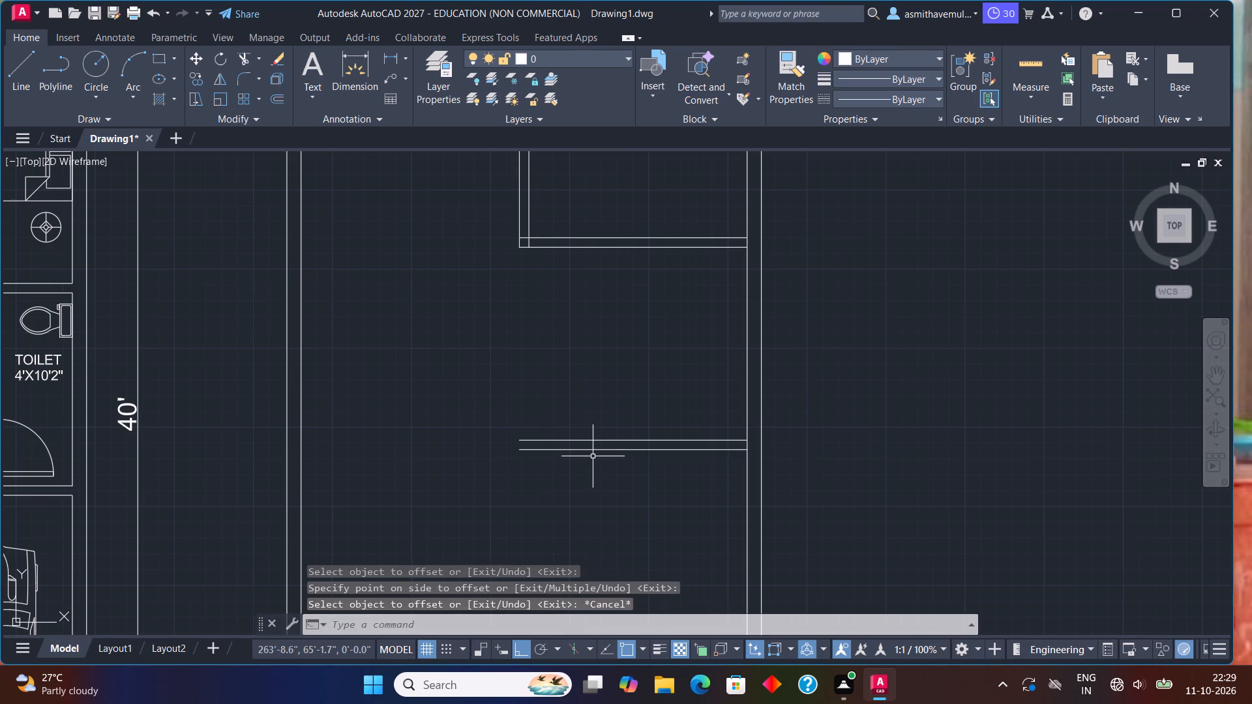
Offset the inner right wall line of the new plan 4' toward the inside.
key(o)
key(Return)
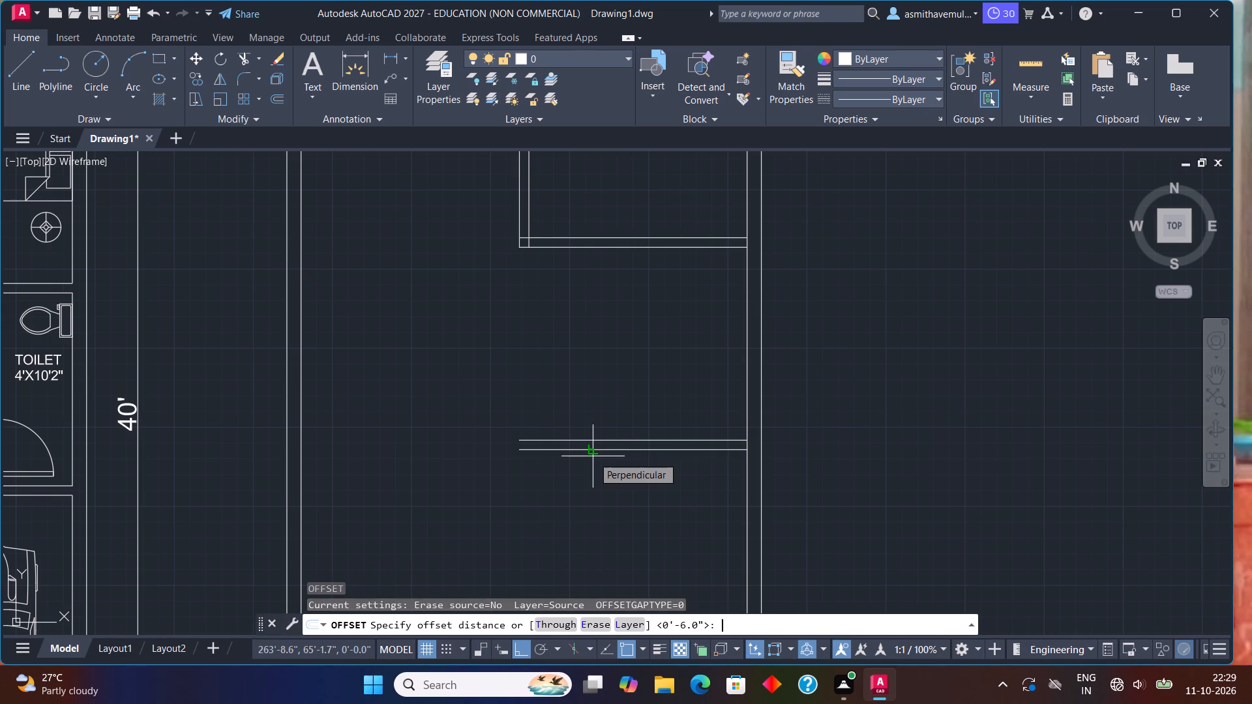
text(4')
key(Return)
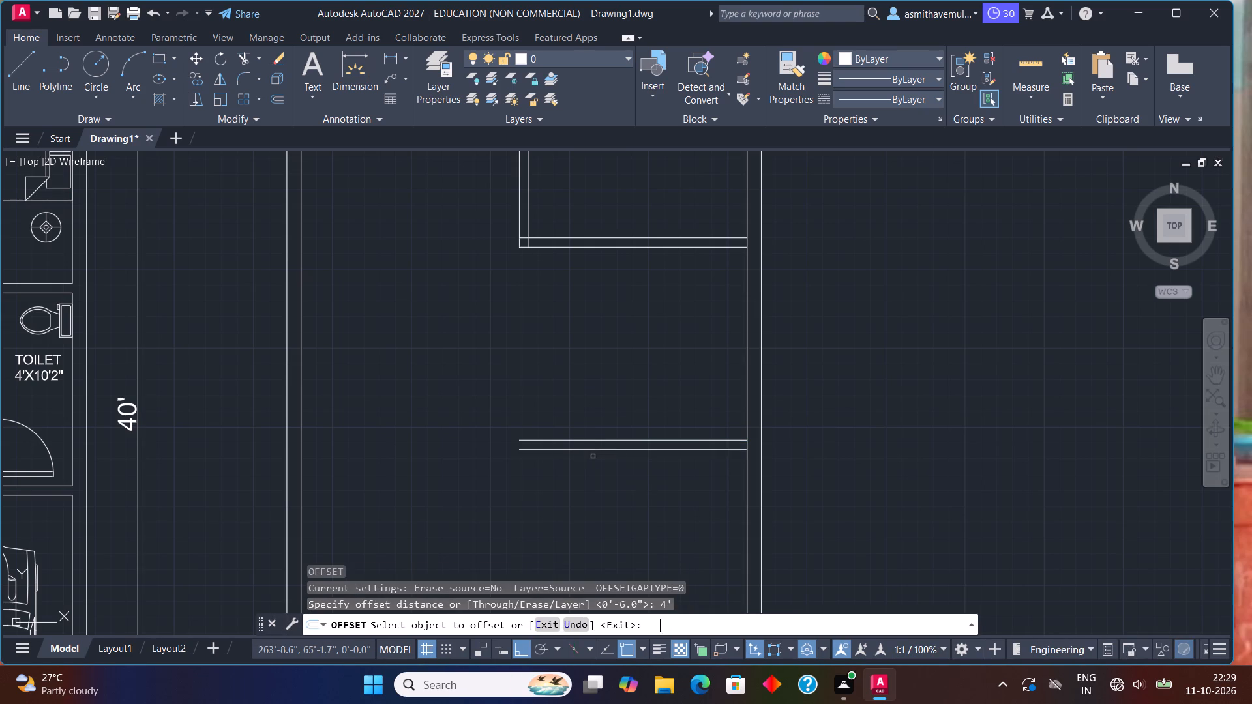
click(749, 358)
click(713, 350)
key(Escape)
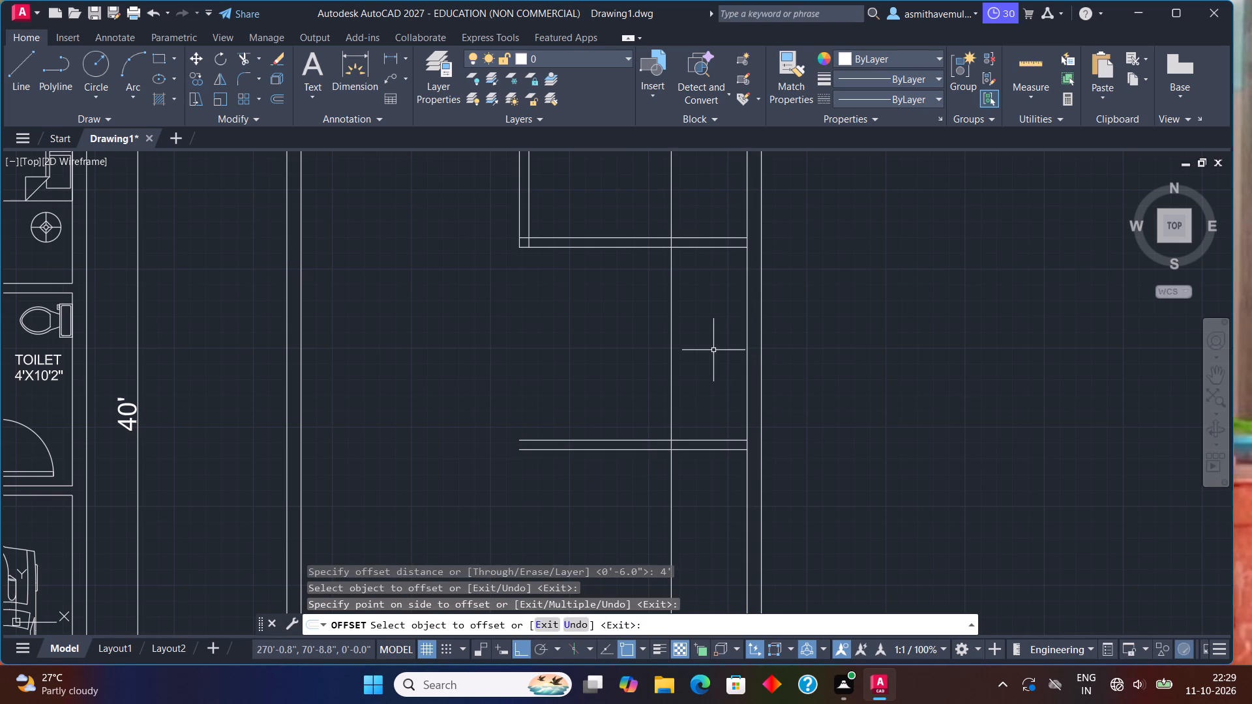
Offset the new vertical line 6" leftward to give the narrow room's partition its wall thickness.
key(o)
key(Return)
key(6)
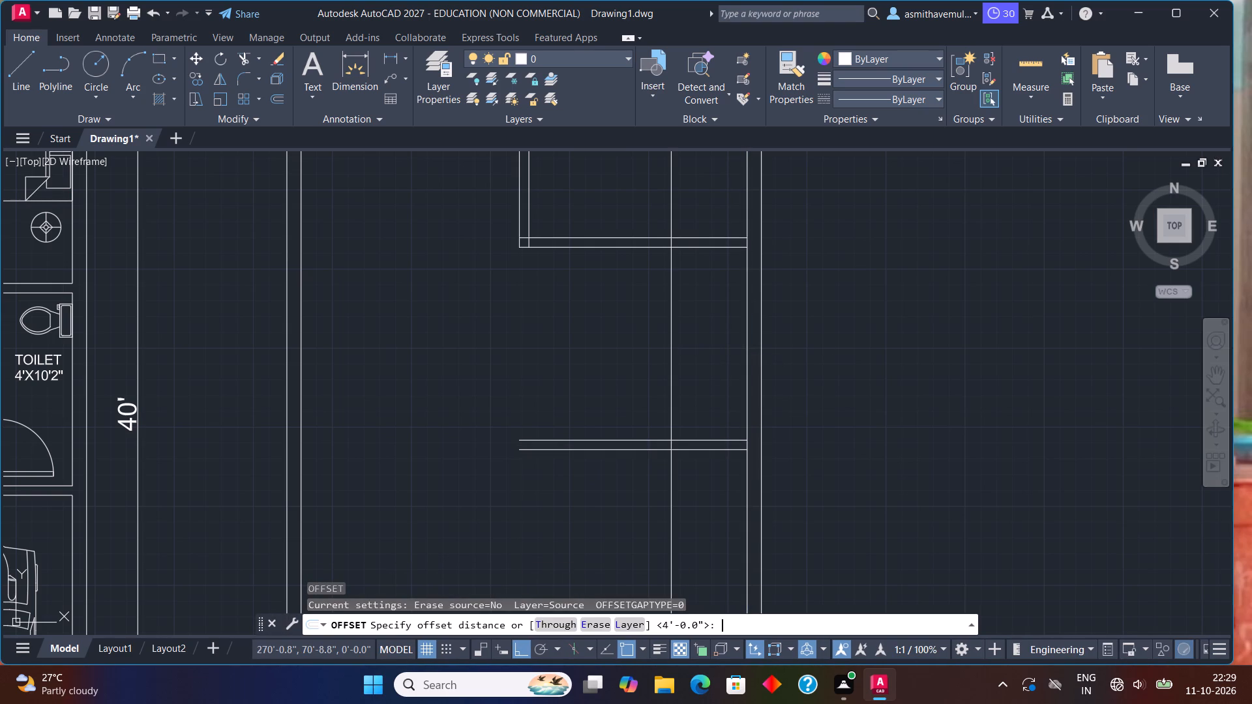
key(shift+quotedbl)
key(Return)
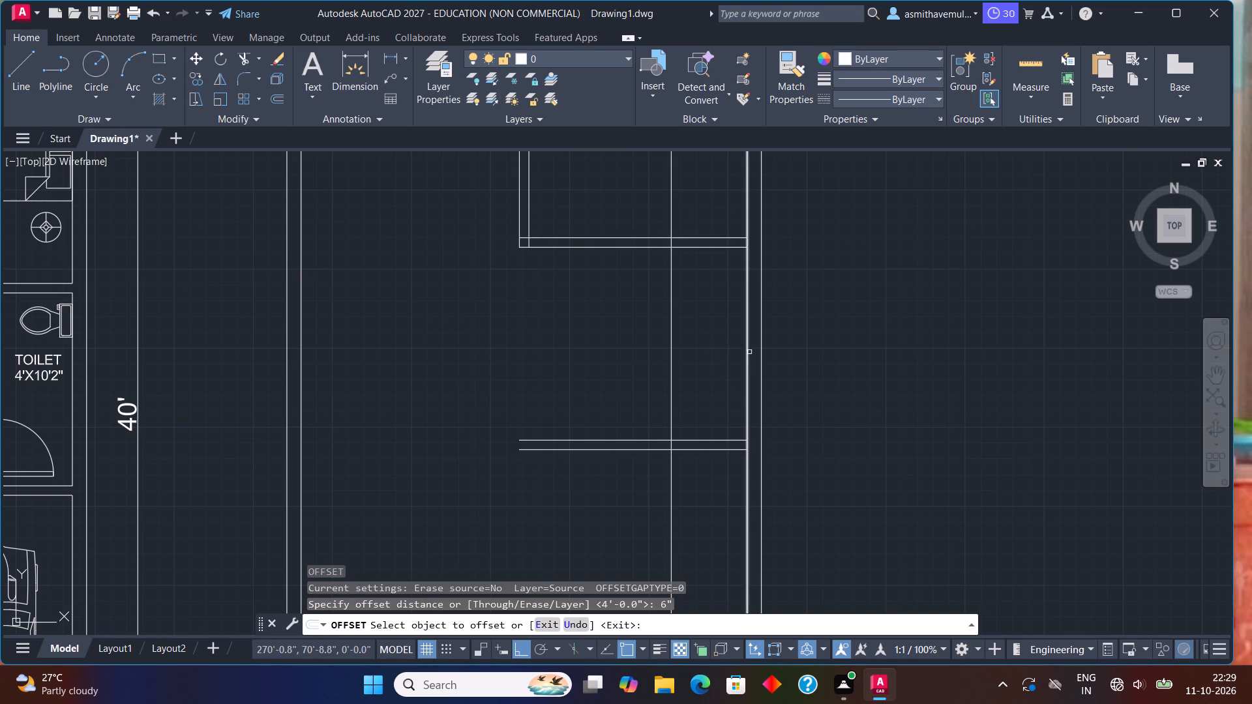
click(670, 358)
click(649, 357)
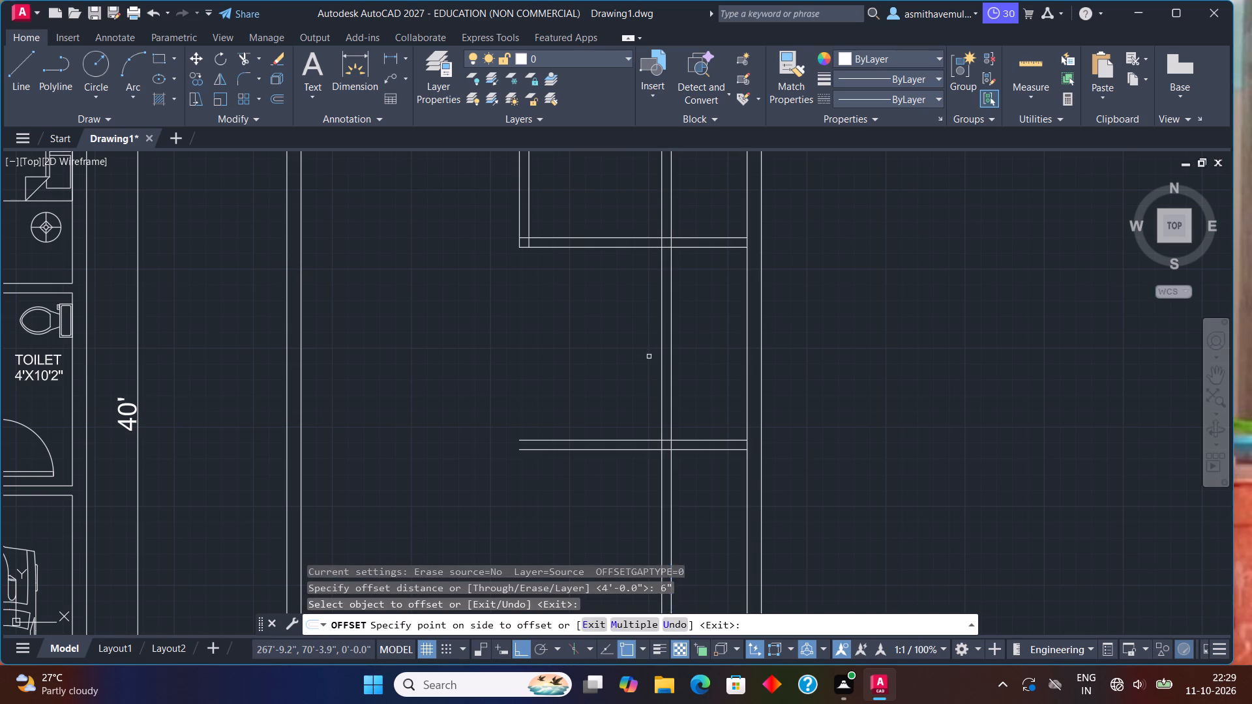
key(Escape)
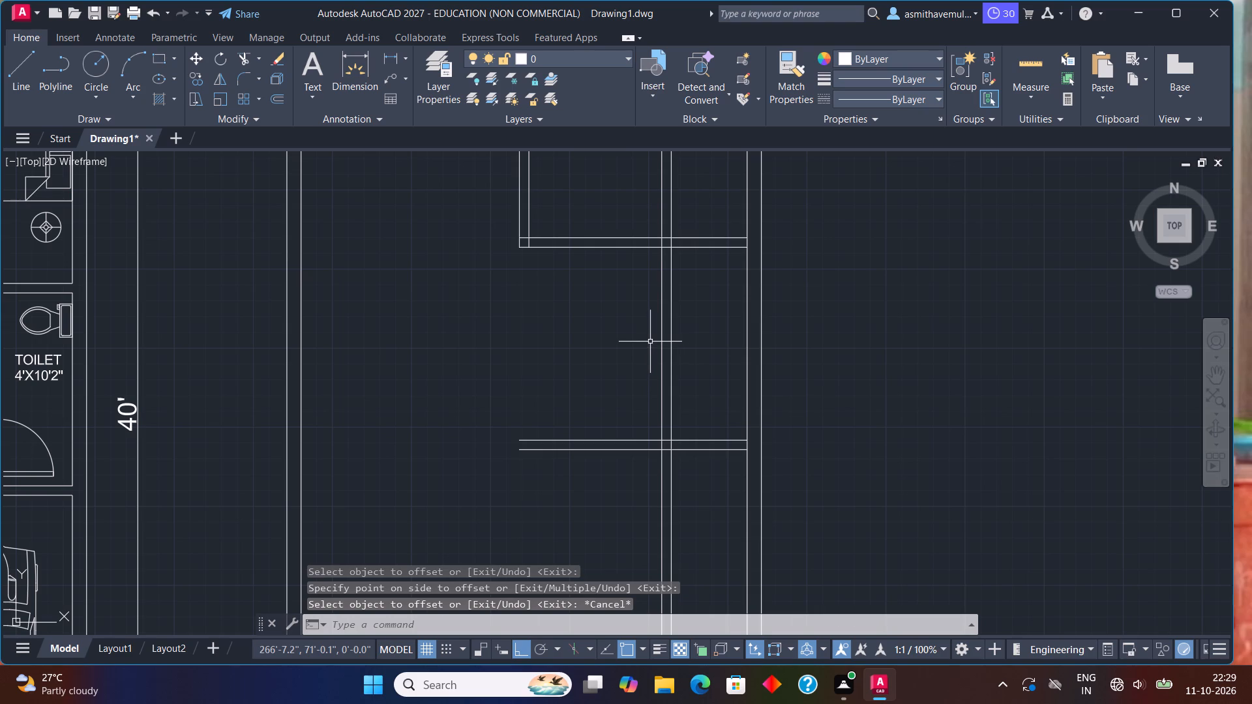
Trim away the two new vertical partition lines where they run through the top-right room.
middle_drag(651, 342, 617, 405)
text(TRIM)
key(Return)
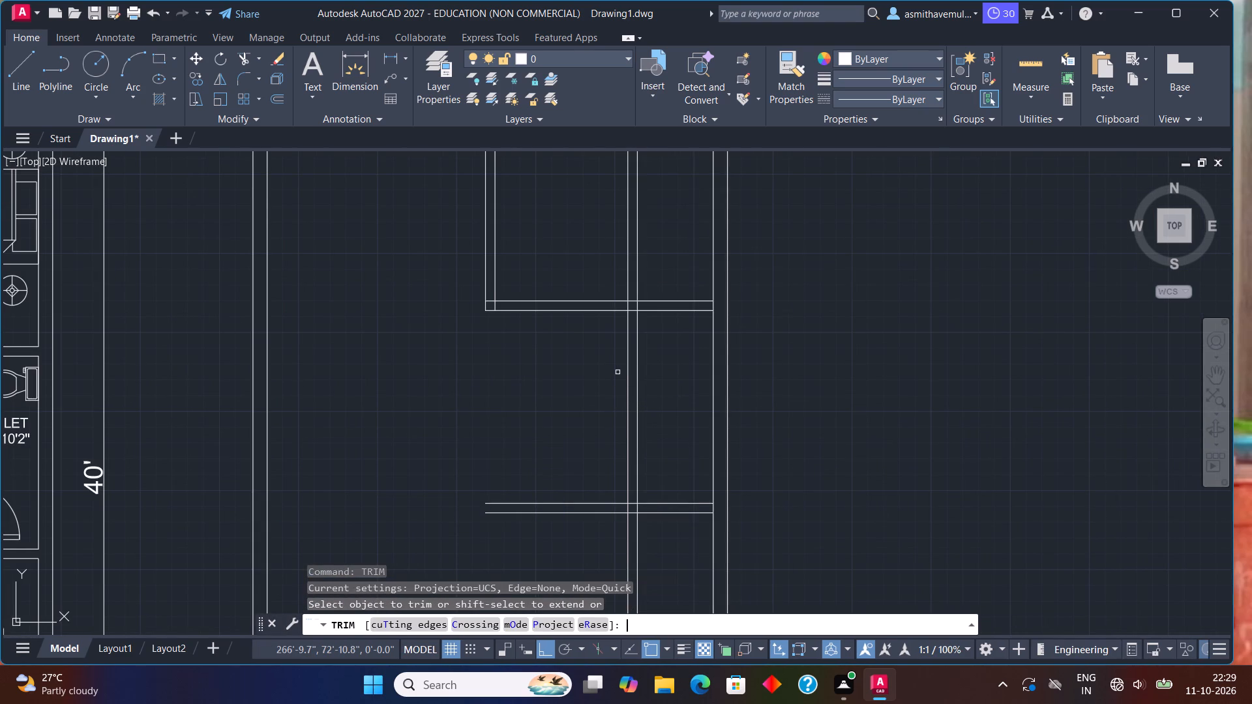
drag(672, 252, 602, 252)
Trim the overlapping segments at both ends of the top-right room's left partition, at the inner top wall line and at the lower-left corner.
middle_drag(620, 255, 617, 407)
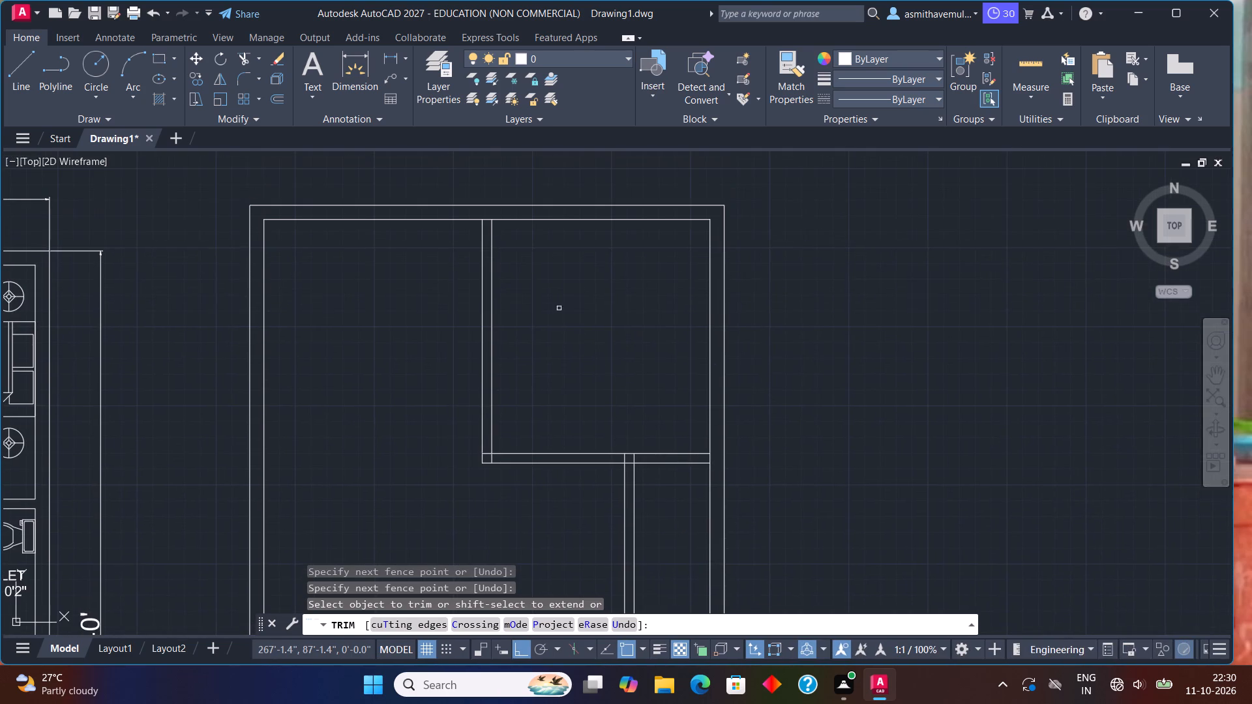
scroll(503, 235, up, 1)
click(477, 212)
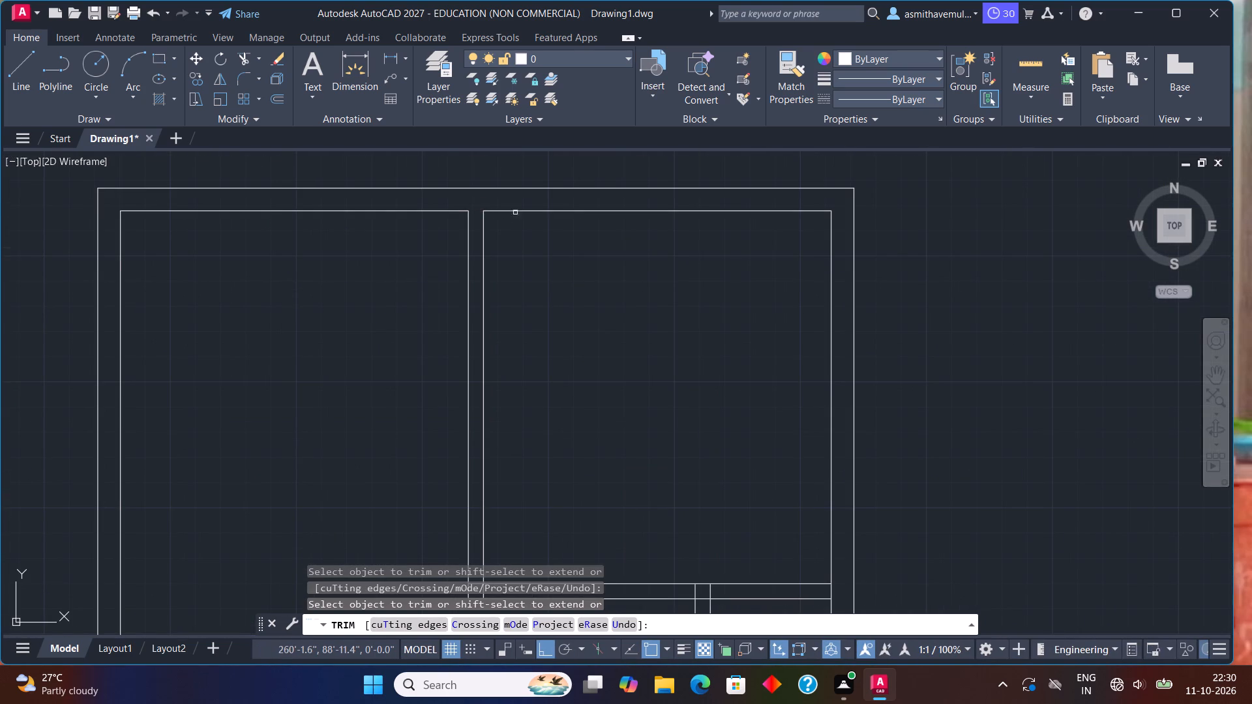
scroll(556, 254, down, 1)
middle_drag(565, 301, 620, 257)
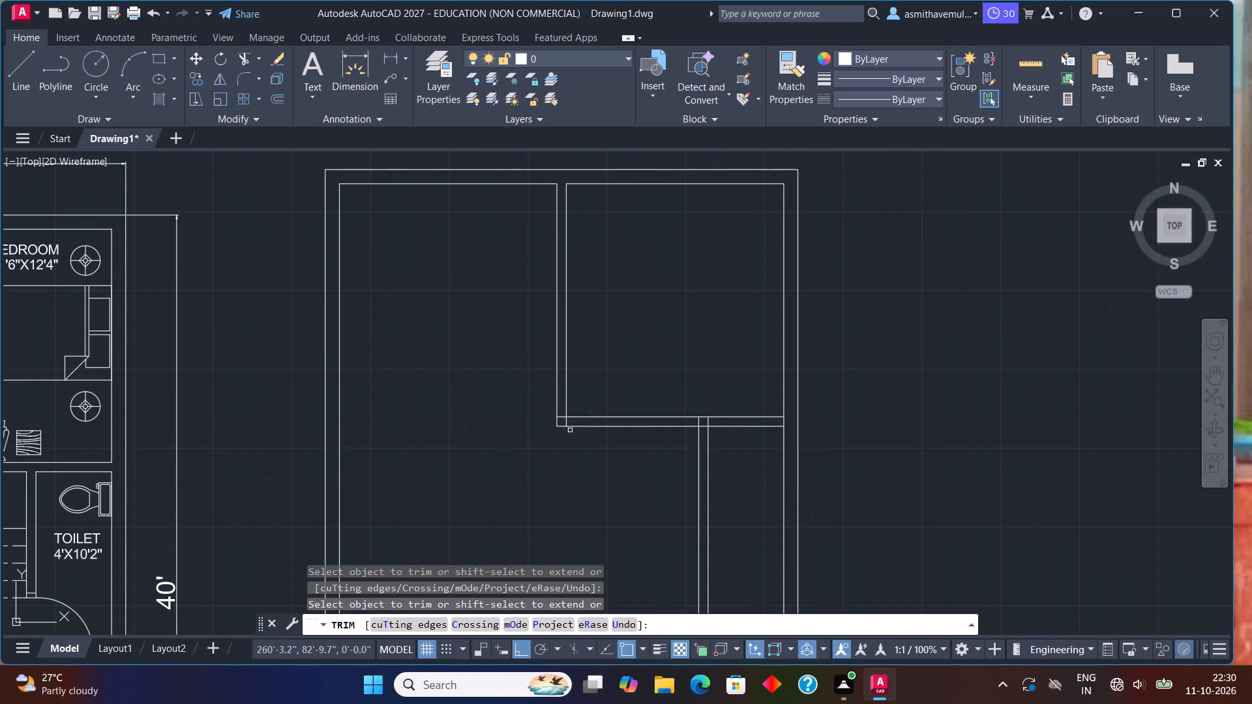
scroll(570, 430, up, 2)
drag(555, 403, 555, 410)
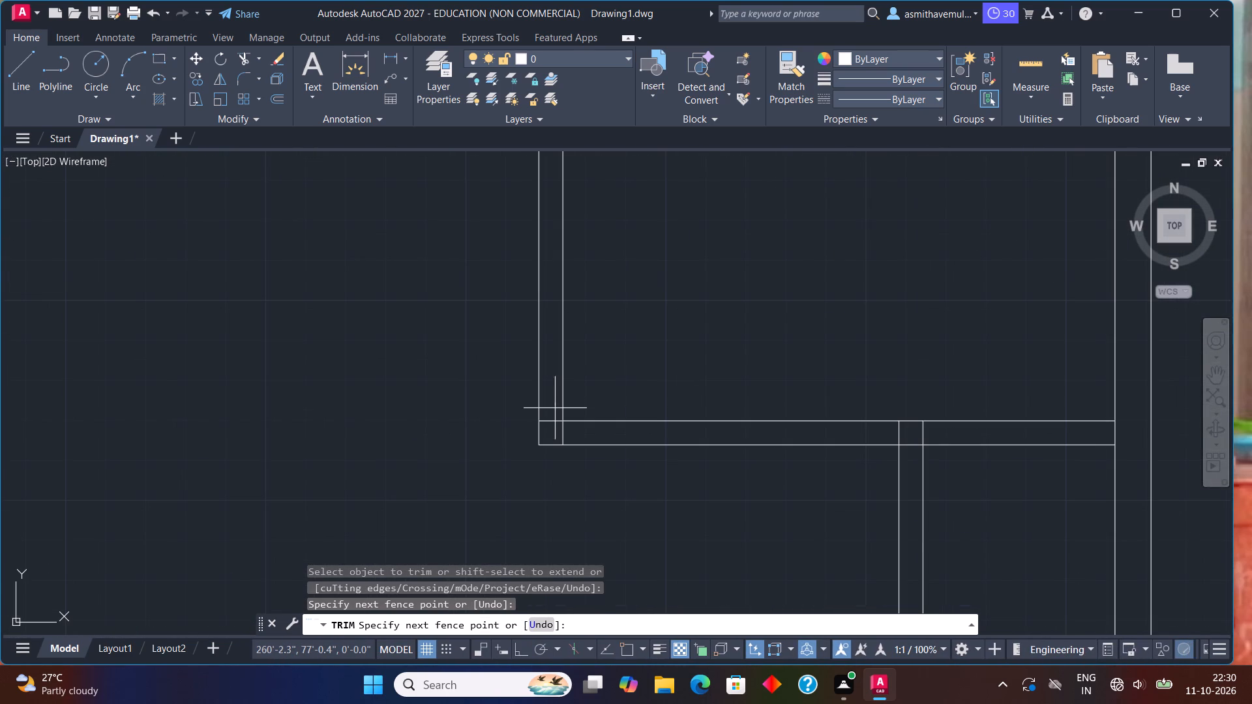
drag(555, 410, 578, 438)
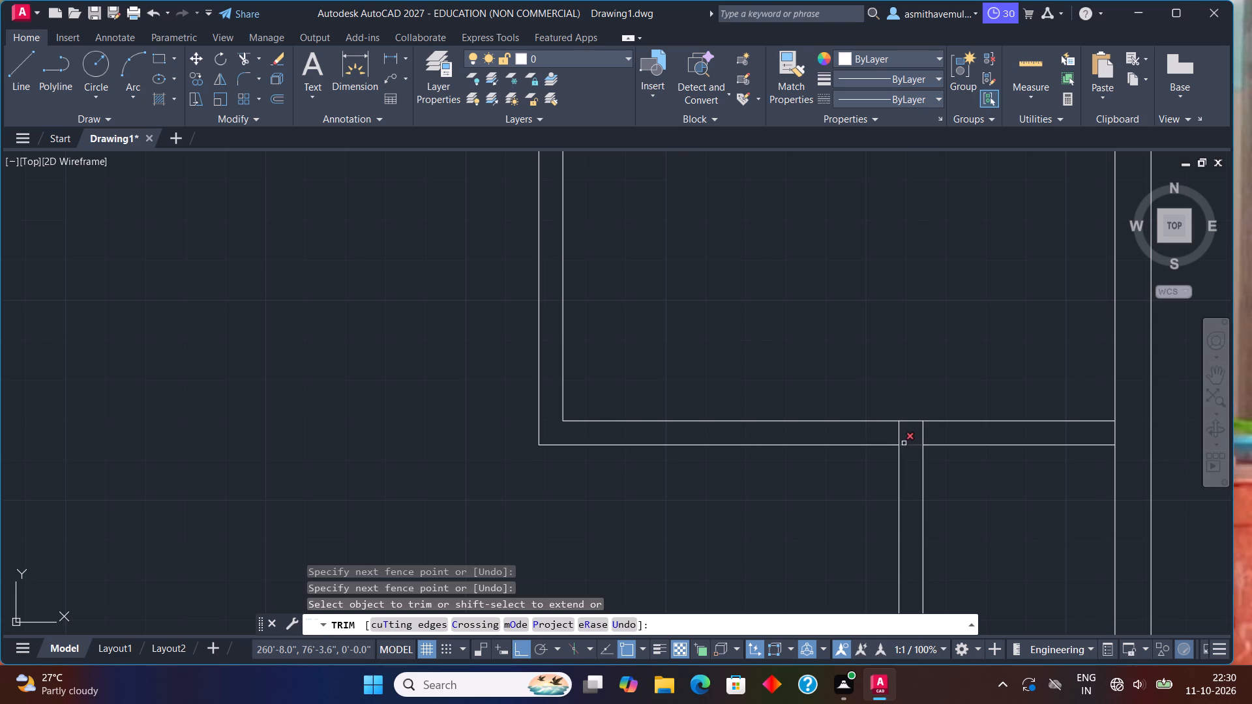
Trim the top-right room's bottom wall into clean junctions with the narrow room's vertical partition and the inner right wall line.
drag(884, 432, 940, 435)
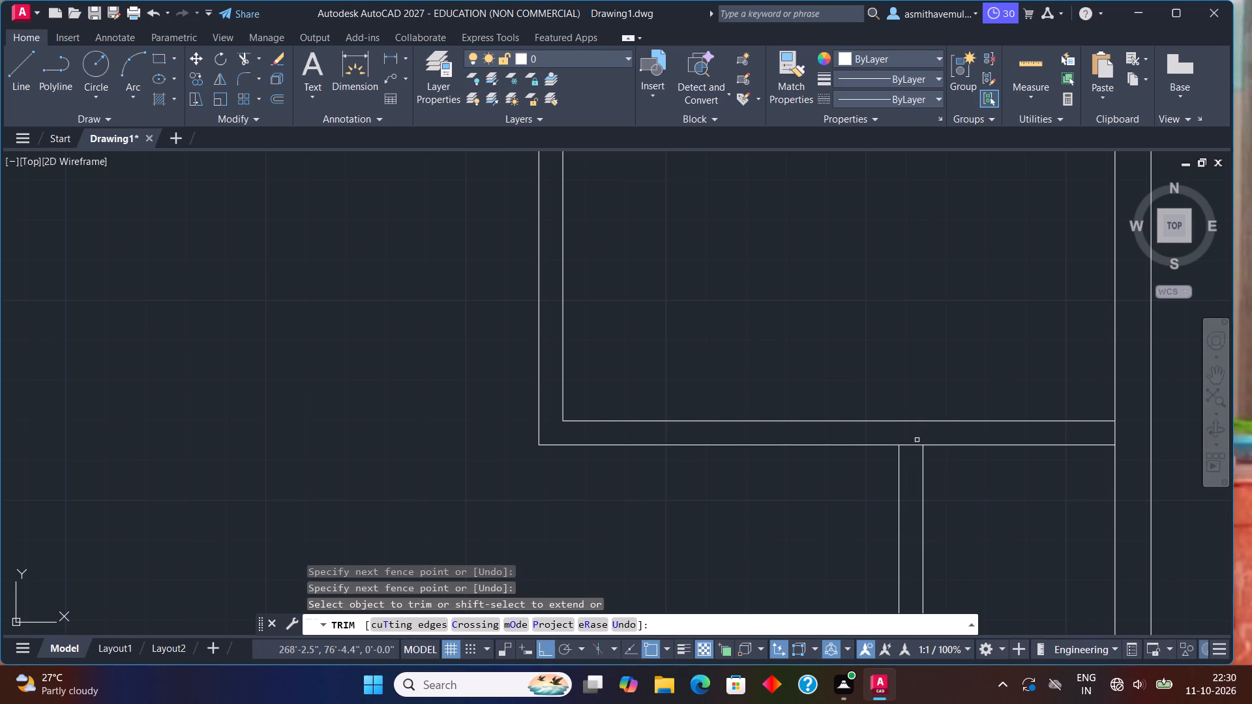
drag(912, 440, 910, 457)
drag(1126, 433, 1107, 433)
Trim the horizontal wall below the narrow room into clean junctions with its vertical partition and the inner right wall line.
scroll(1084, 454, down, 1)
middle_drag(1046, 522, 990, 276)
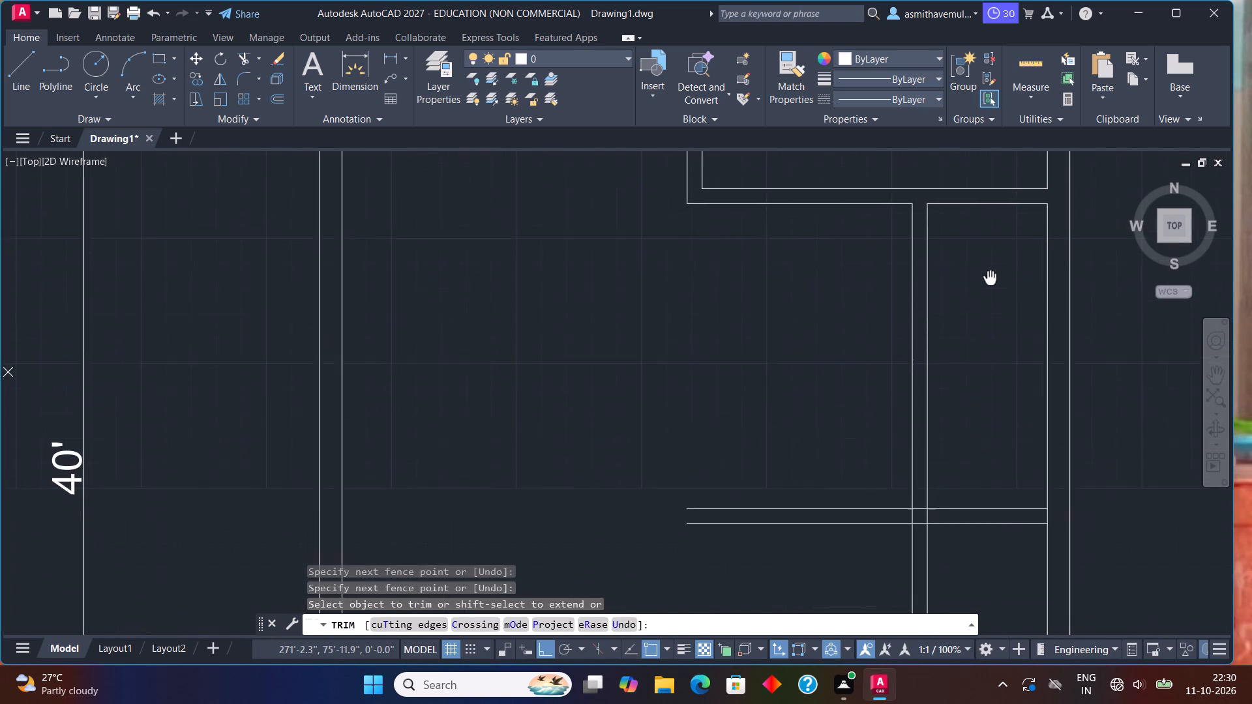
middle_drag(990, 276, 990, 199)
scroll(926, 443, up, 1)
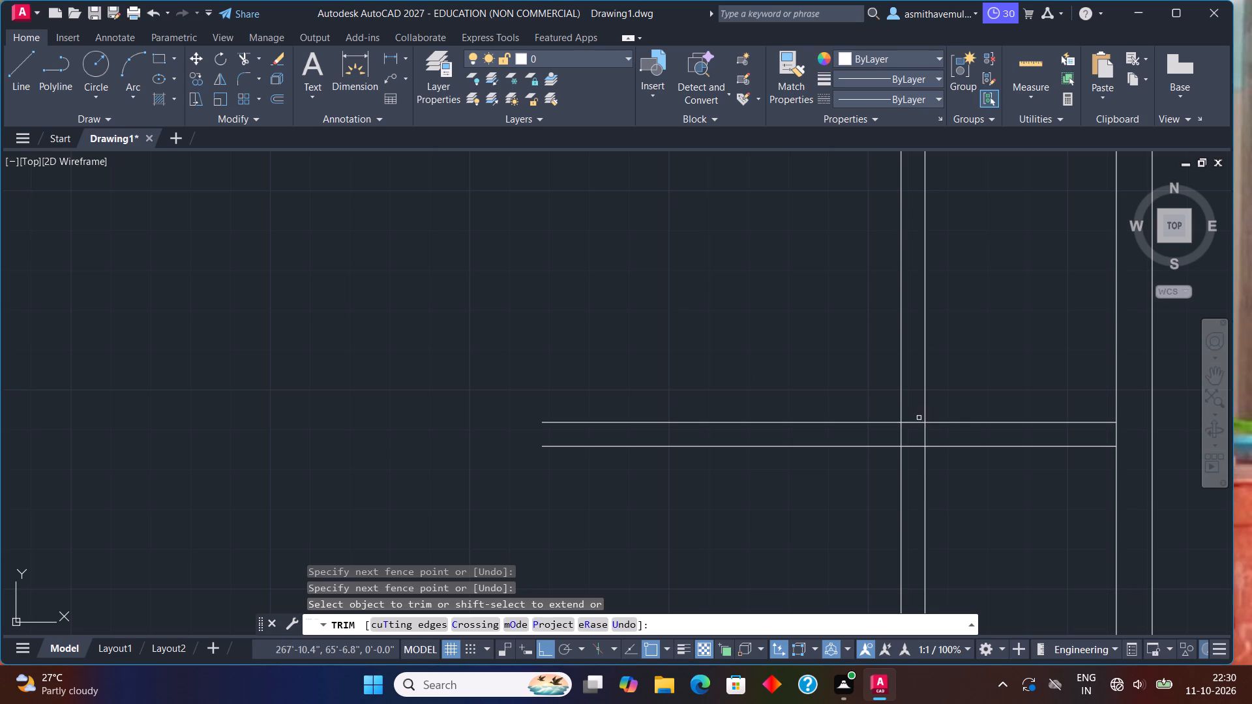
drag(919, 418, 1103, 433)
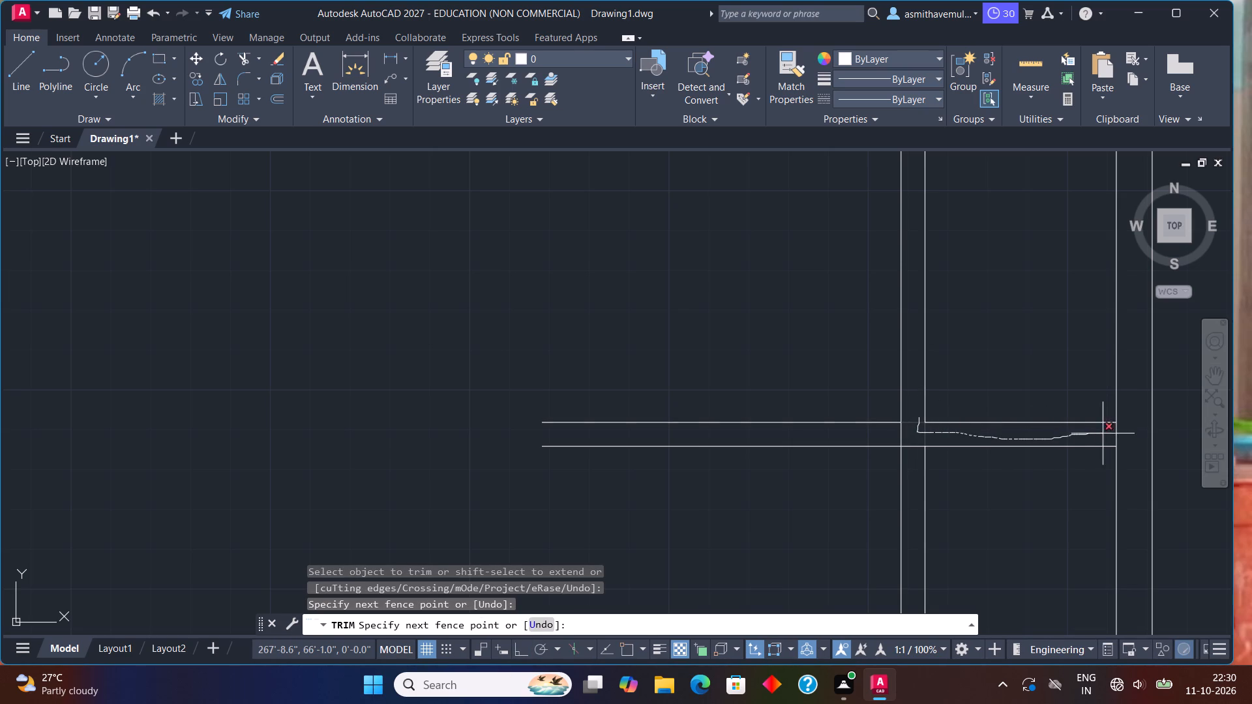
drag(1103, 433, 1121, 433)
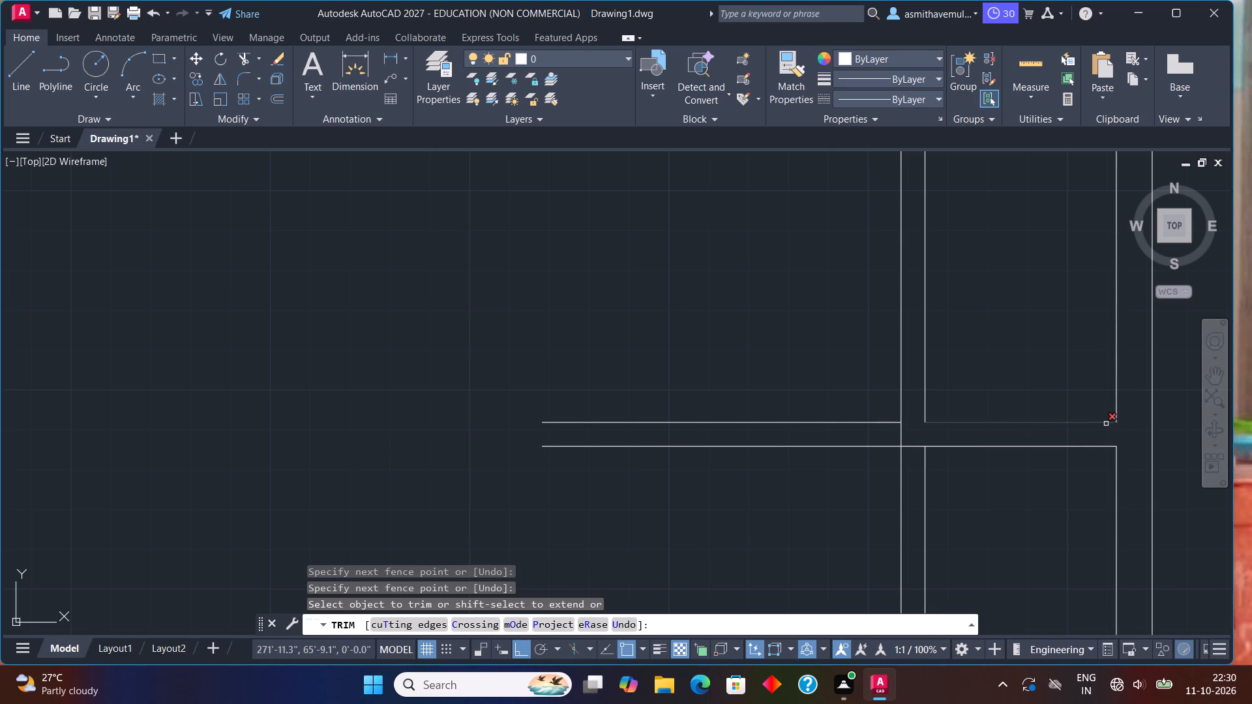
middle_drag(993, 415, 937, 348)
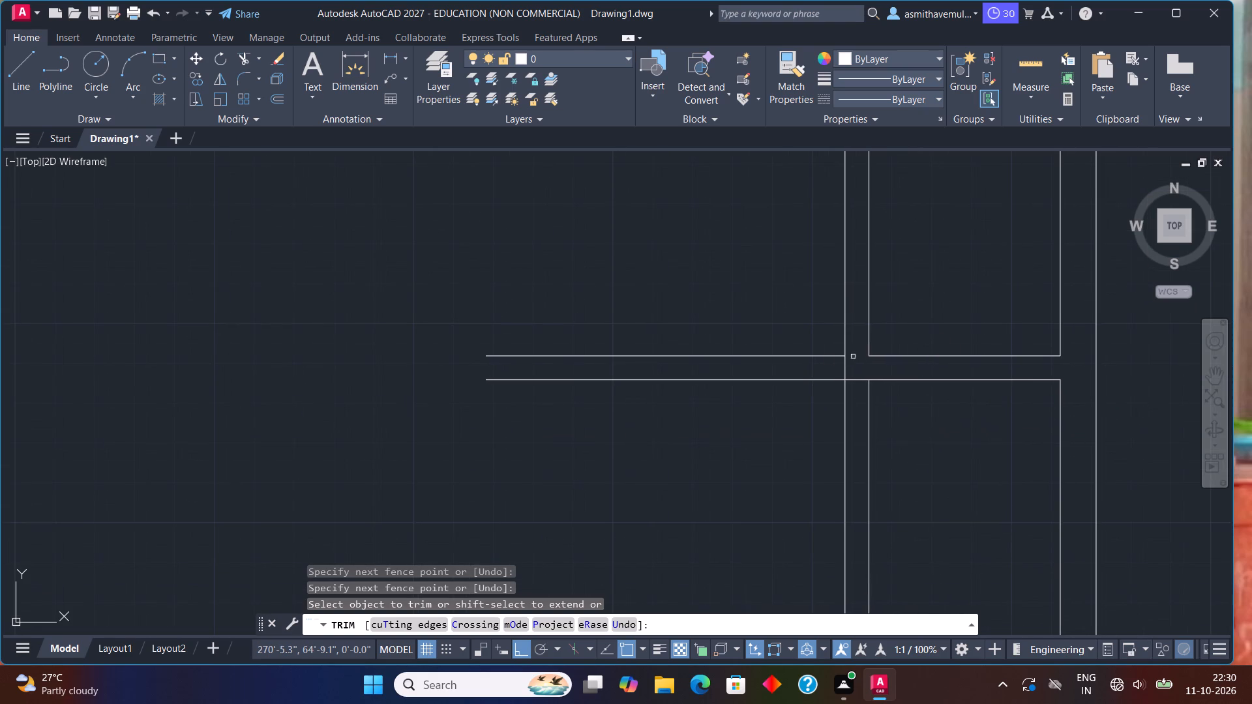
drag(836, 368, 871, 372)
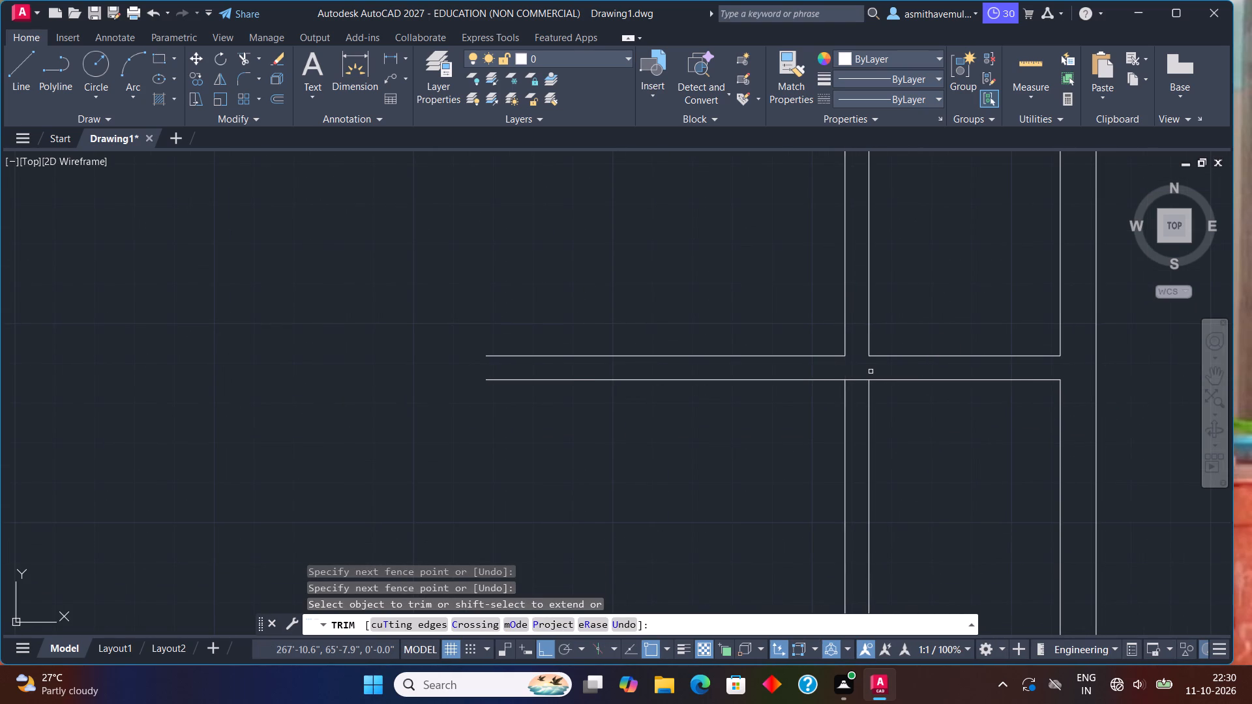
Trim away the narrow room's two vertical partition lines below the horizontal wall.
drag(926, 460, 808, 487)
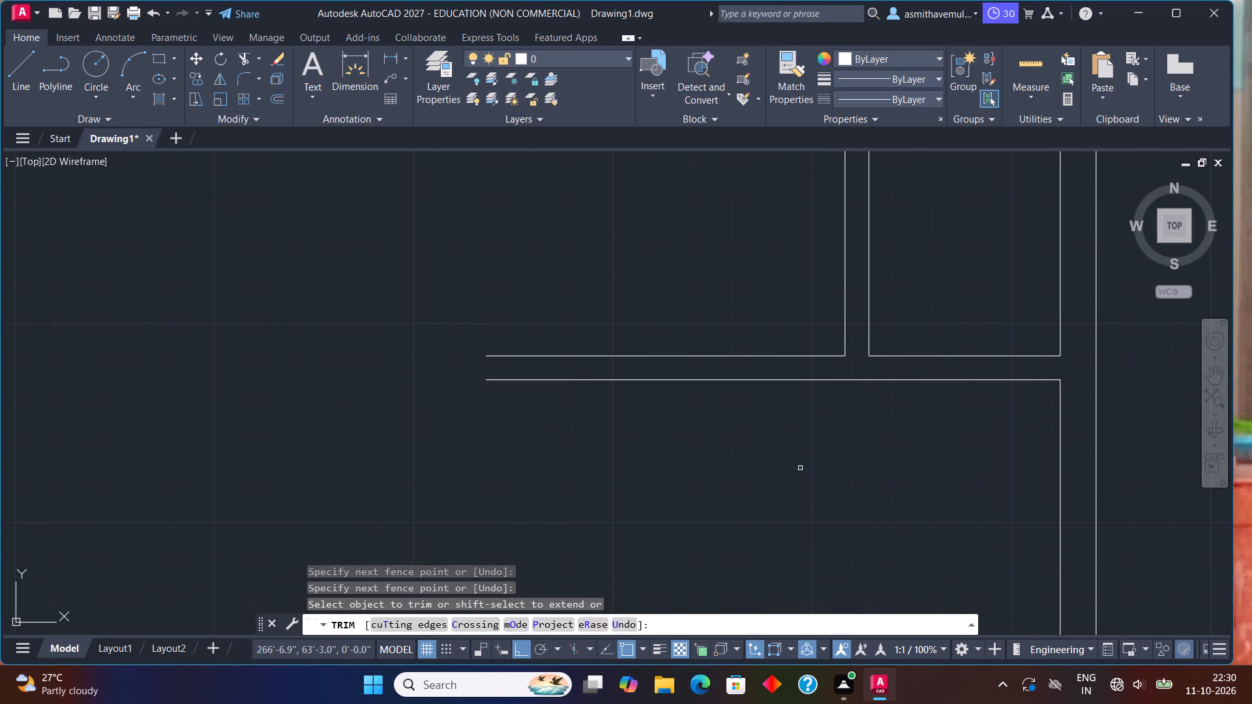
key(Escape)
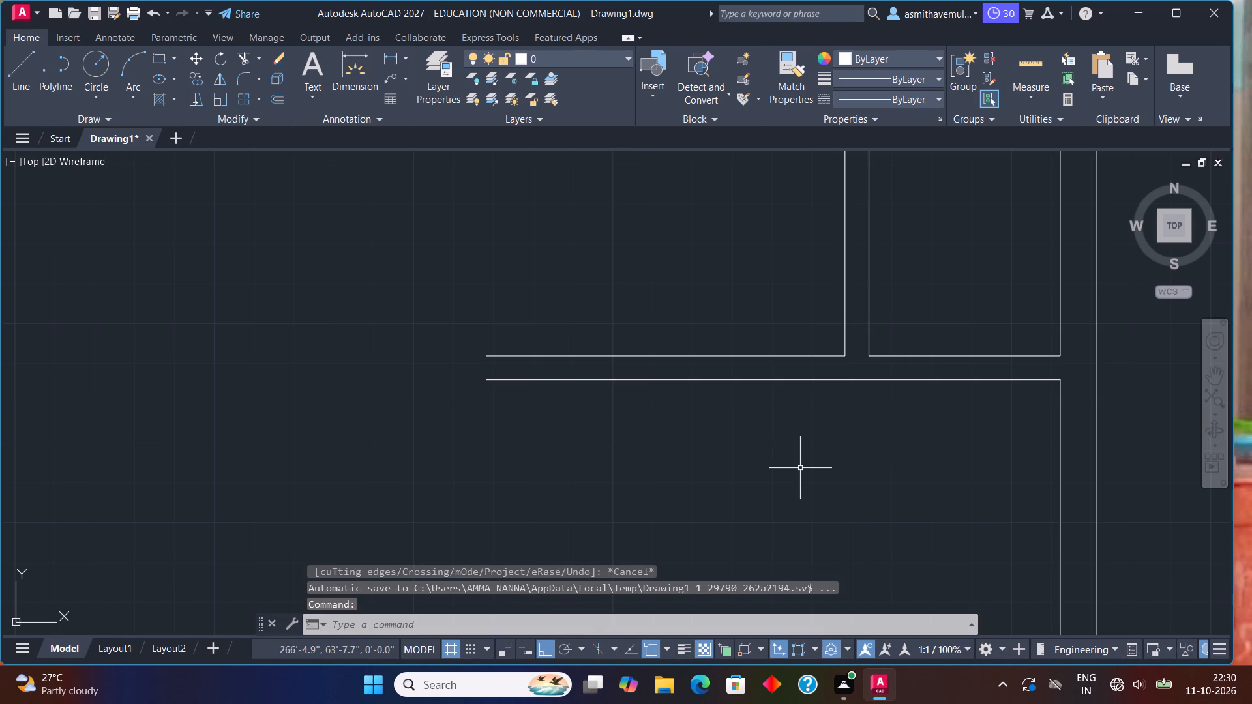
Offset the upper wall line, the partition's left line and the lower wall line 3' into the space left of the narrow room.
middle_drag(815, 317, 543, 532)
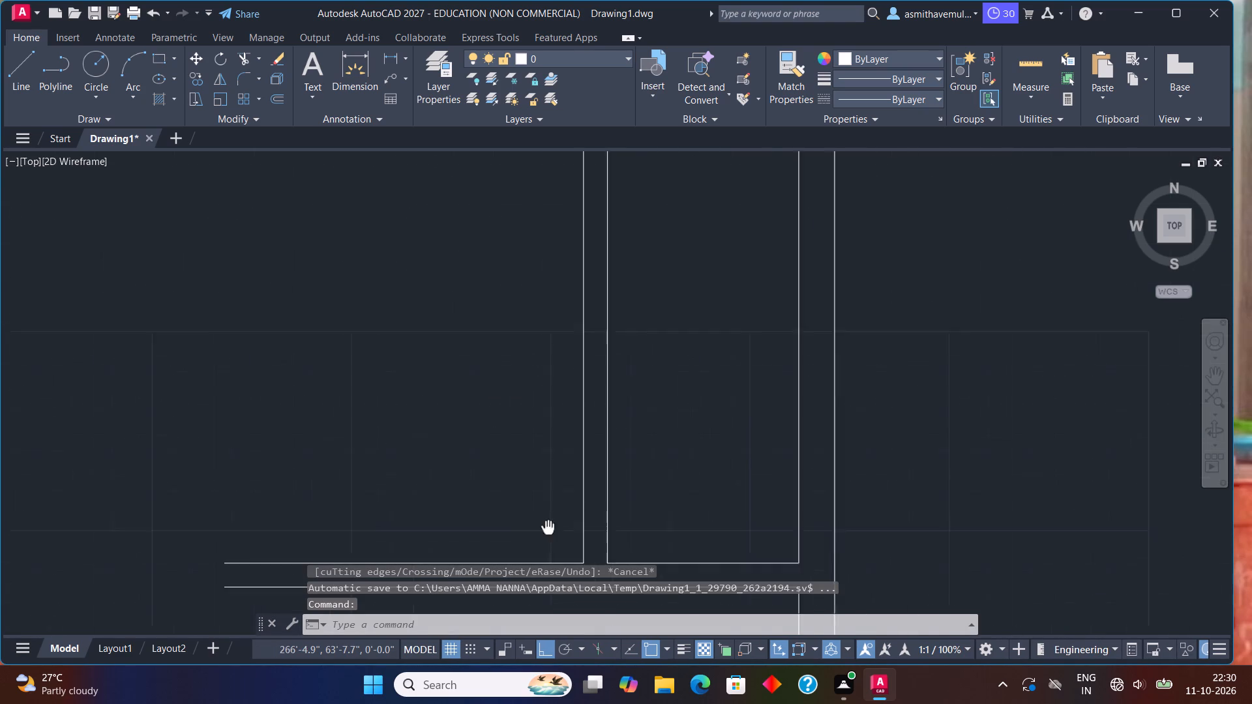
middle_drag(543, 532, 529, 542)
scroll(488, 382, down, 1)
middle_drag(488, 374, 539, 395)
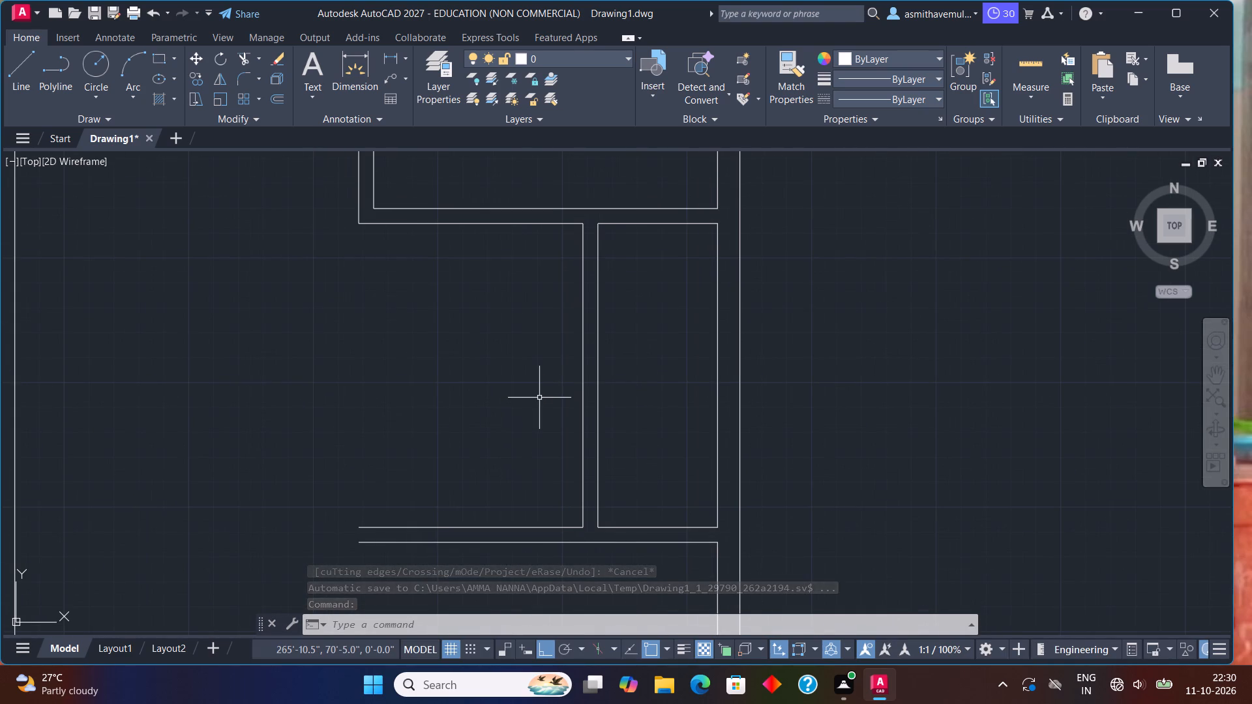
key(o)
key(Return)
text(3')
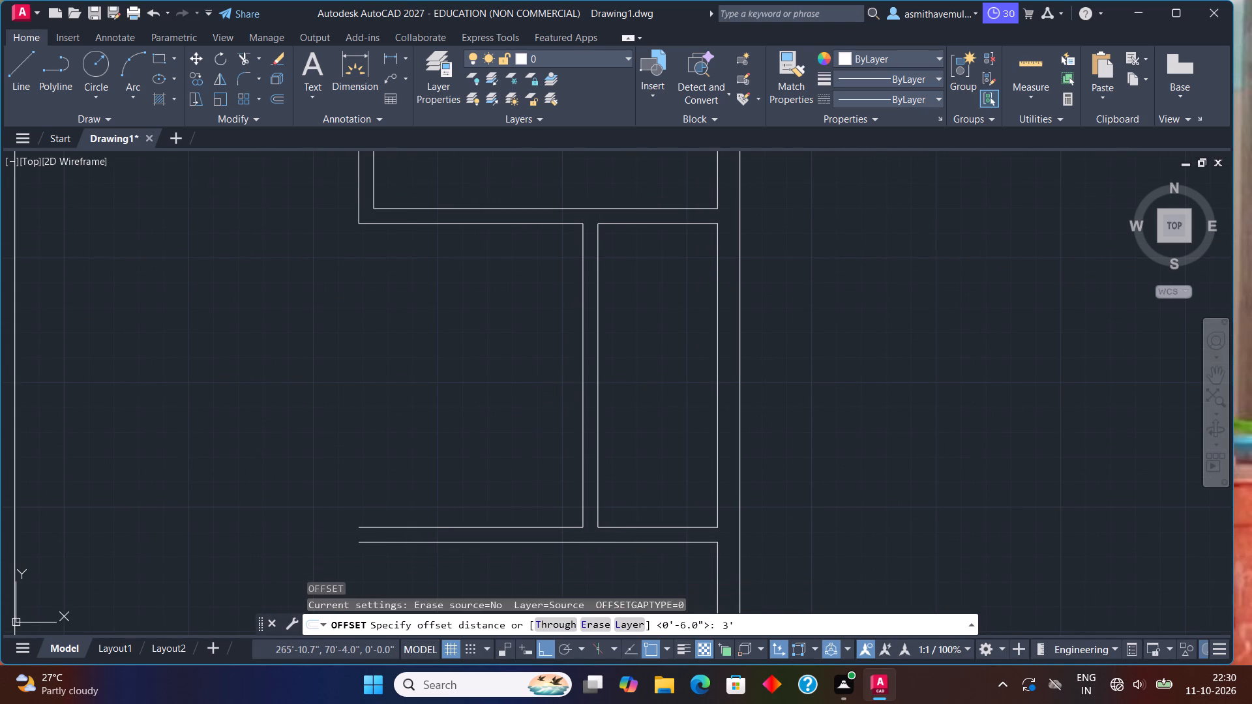
key(Return)
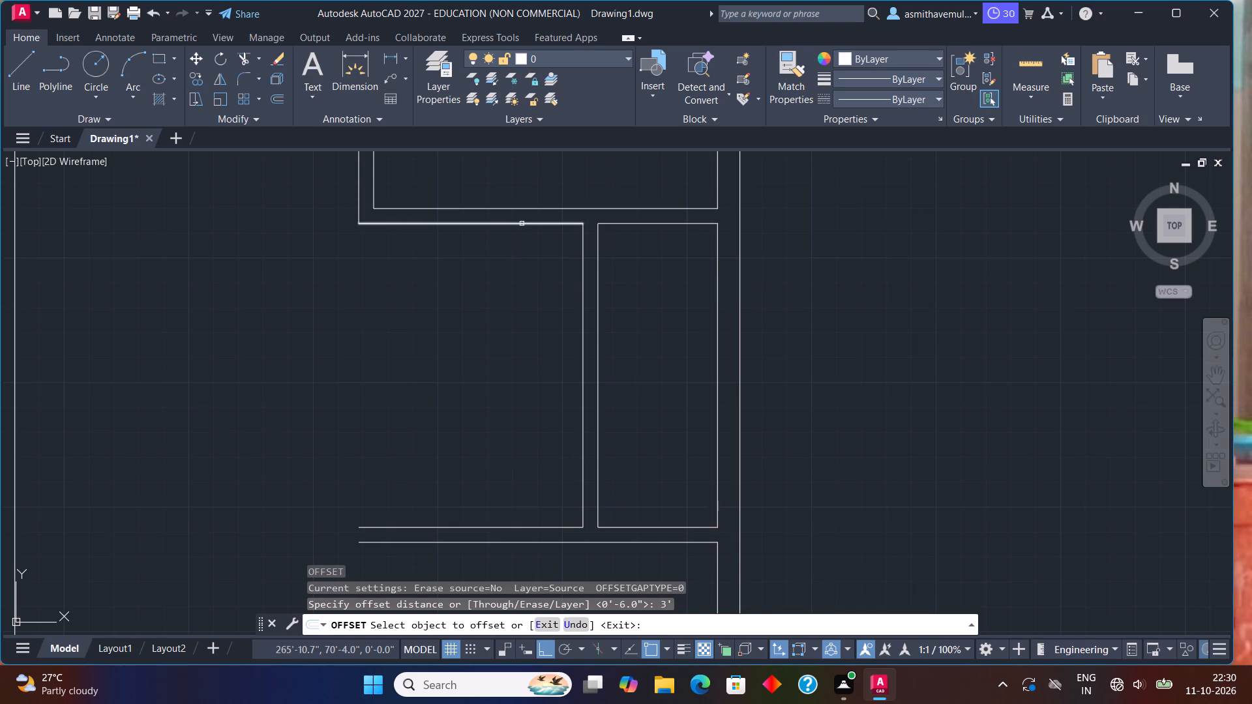
click(522, 223)
click(513, 263)
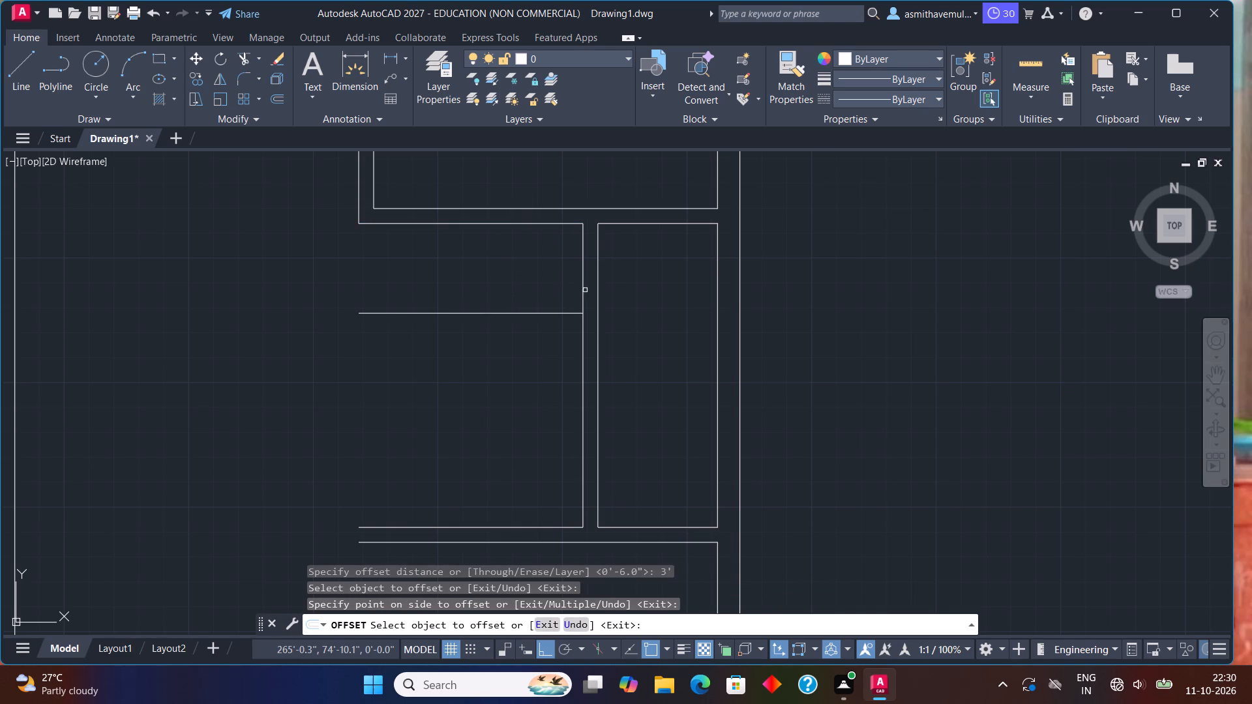
click(584, 287)
click(553, 280)
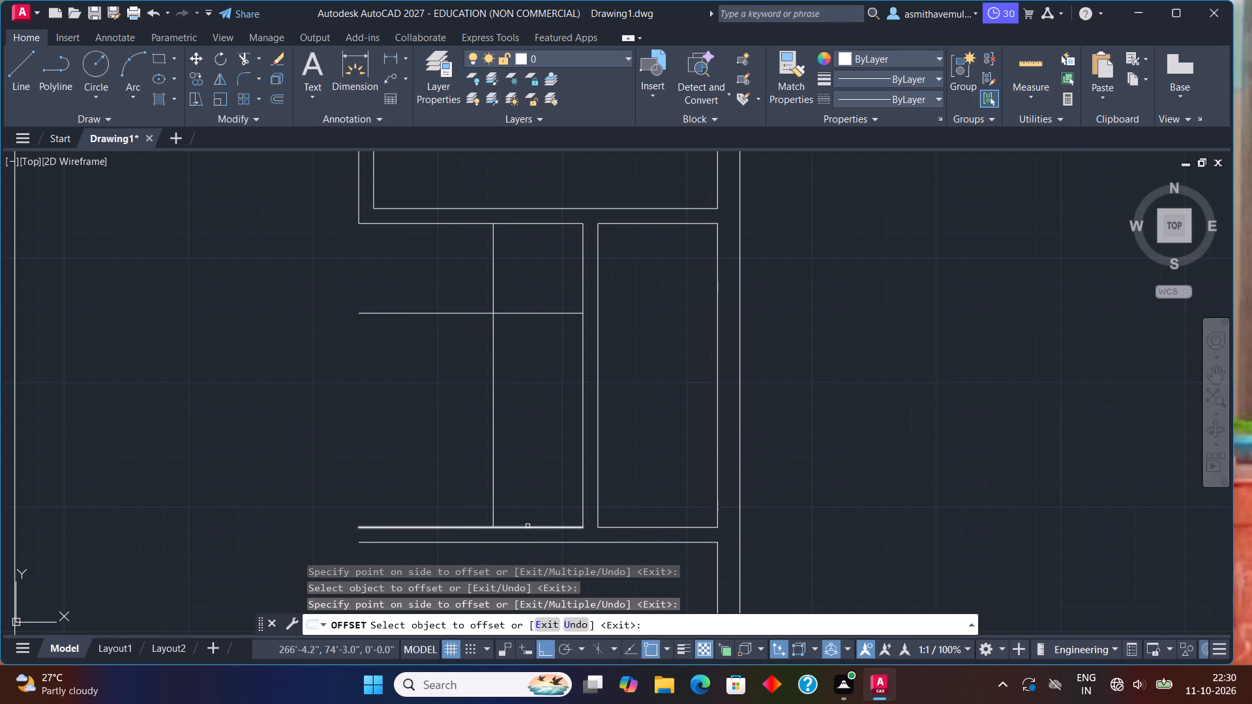
click(528, 526)
click(548, 467)
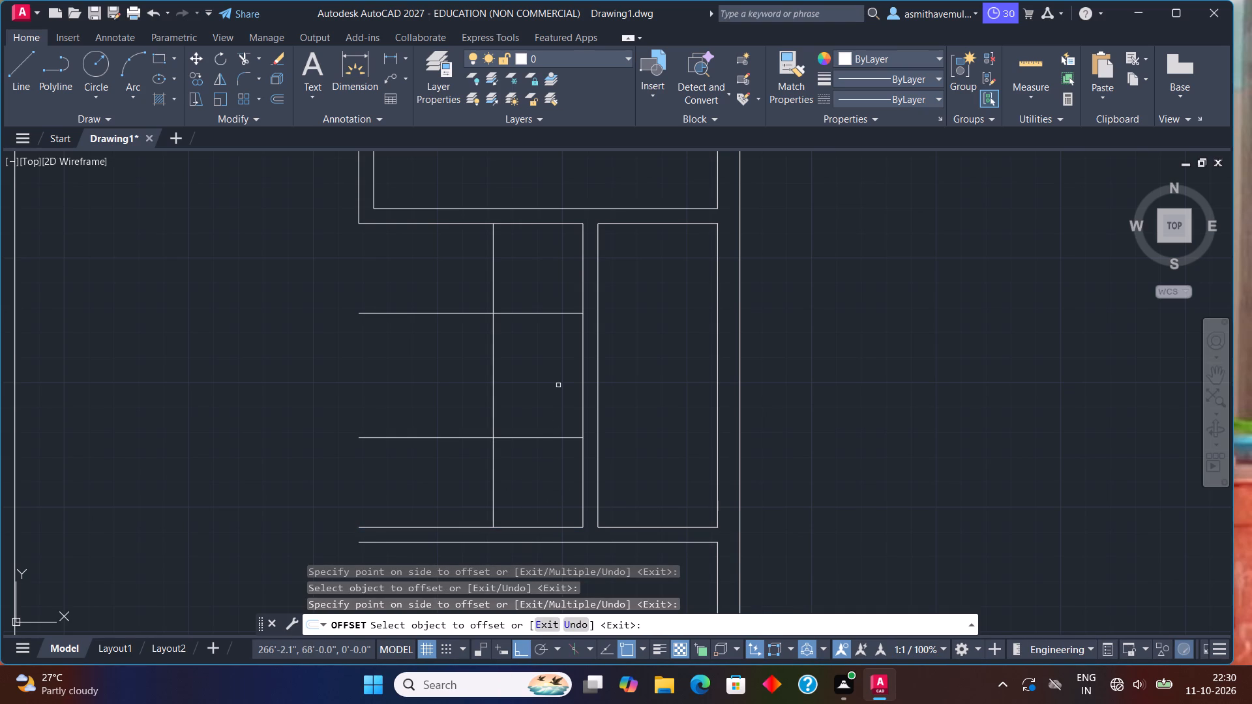
key(Escape)
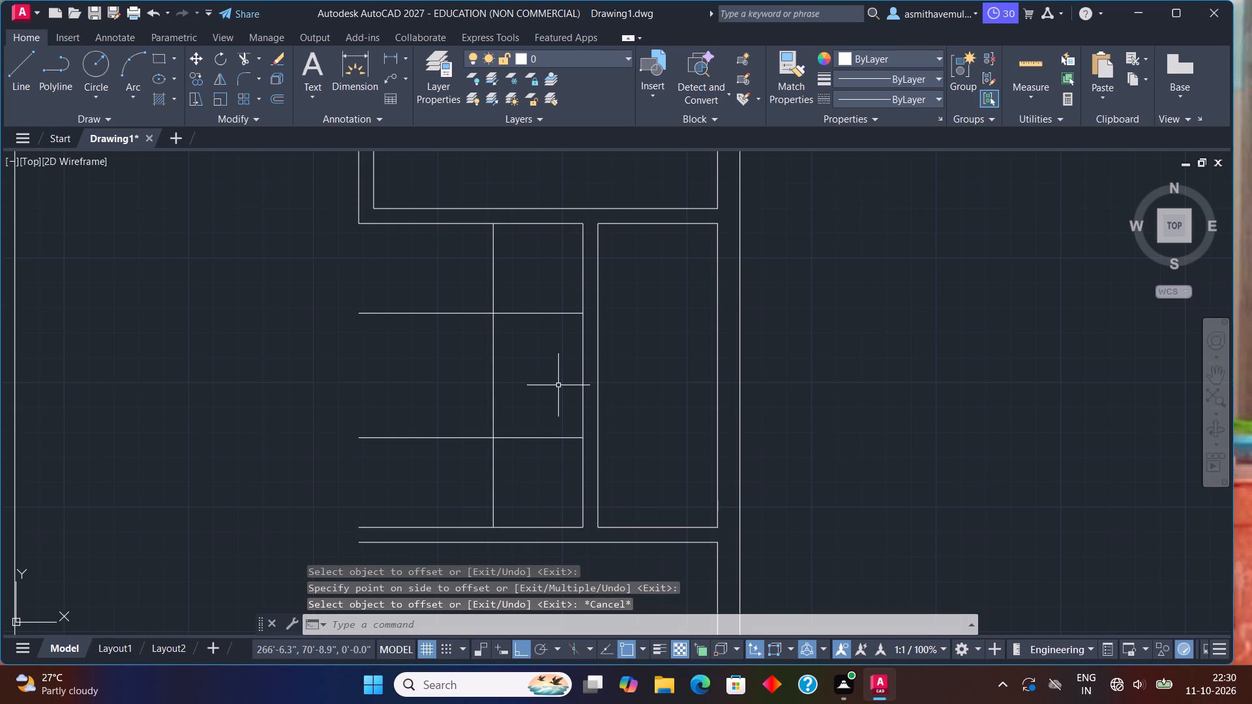
Offset the new vertical line leftward four times in succession at 11" spacing to form stair treads.
key(o)
key(Return)
text(11)
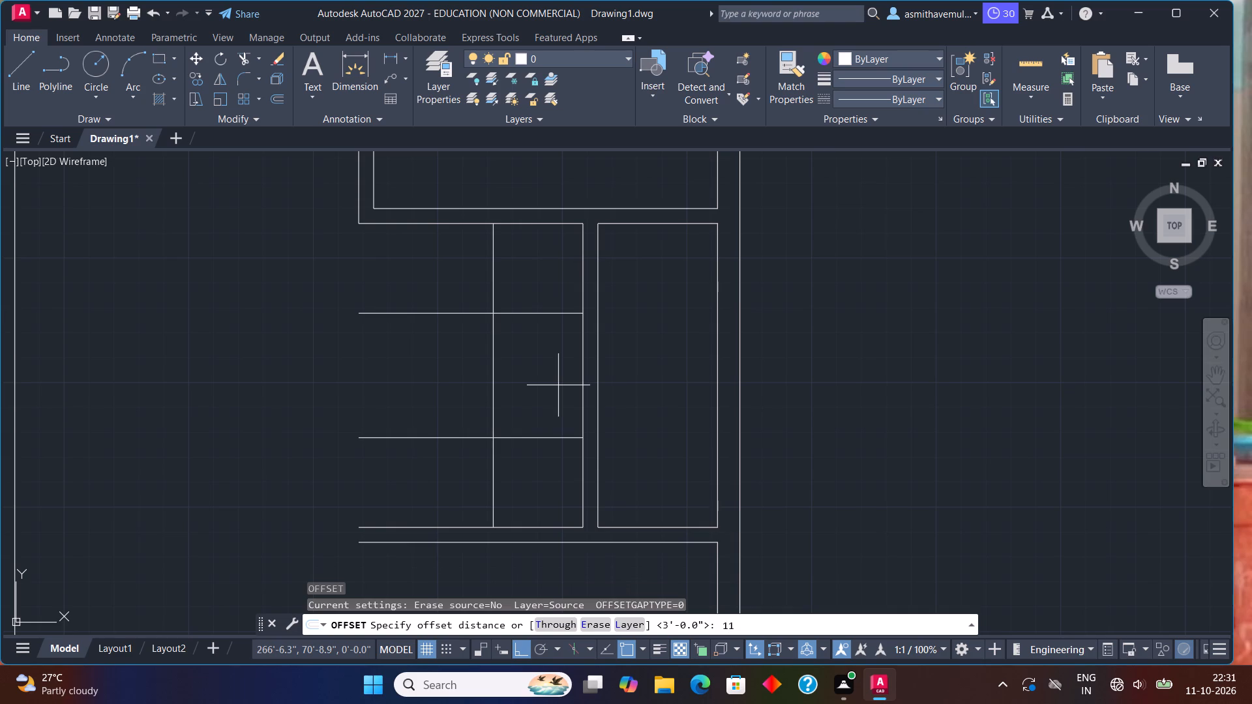
key(shift+quotedbl)
key(Return)
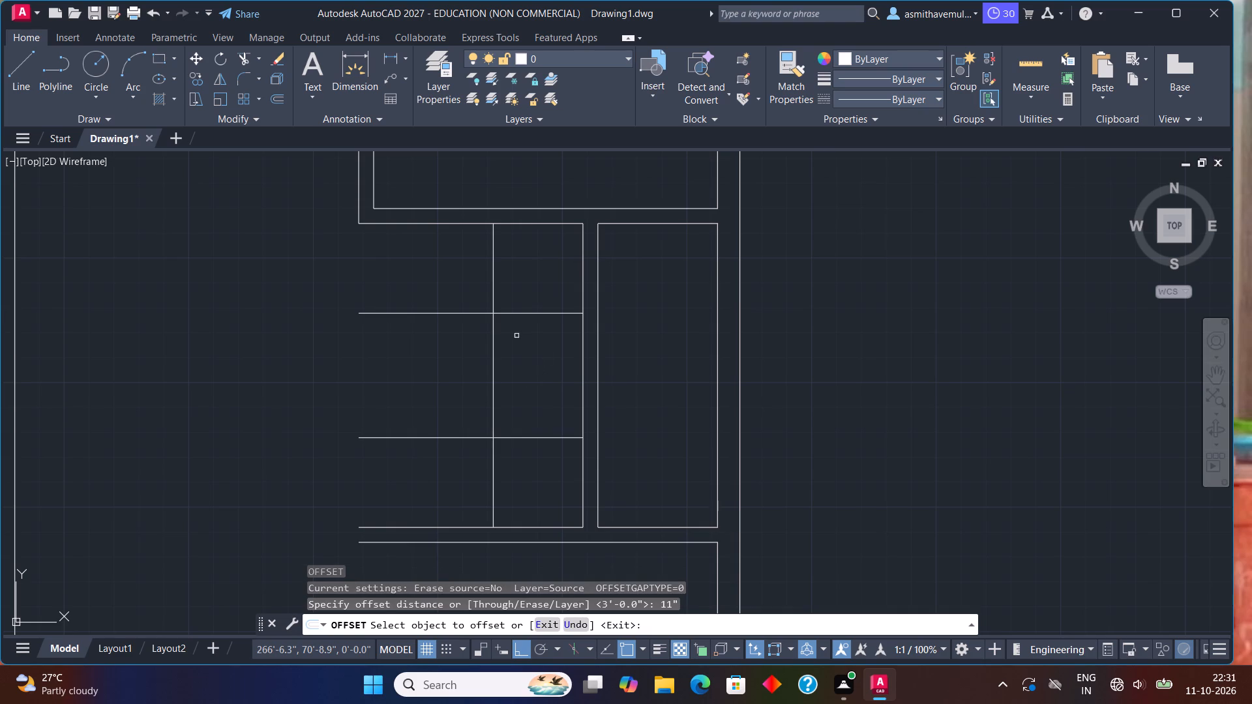
click(495, 265)
click(448, 264)
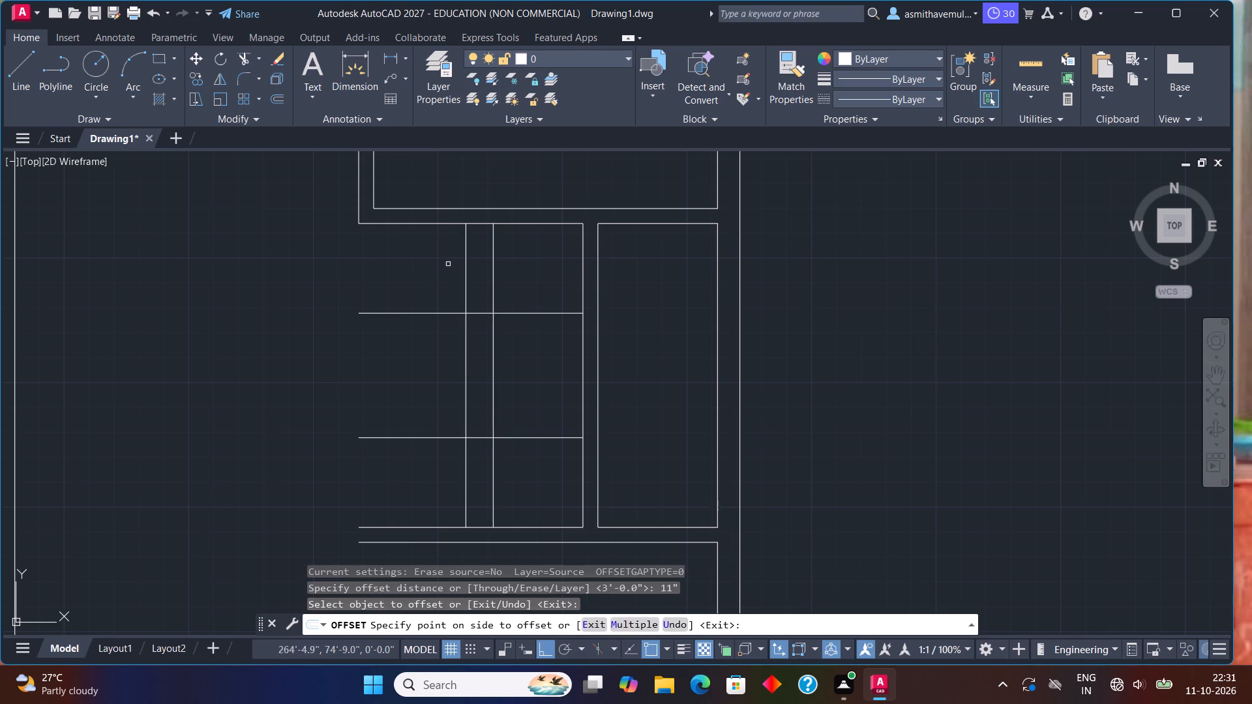
click(466, 267)
click(454, 257)
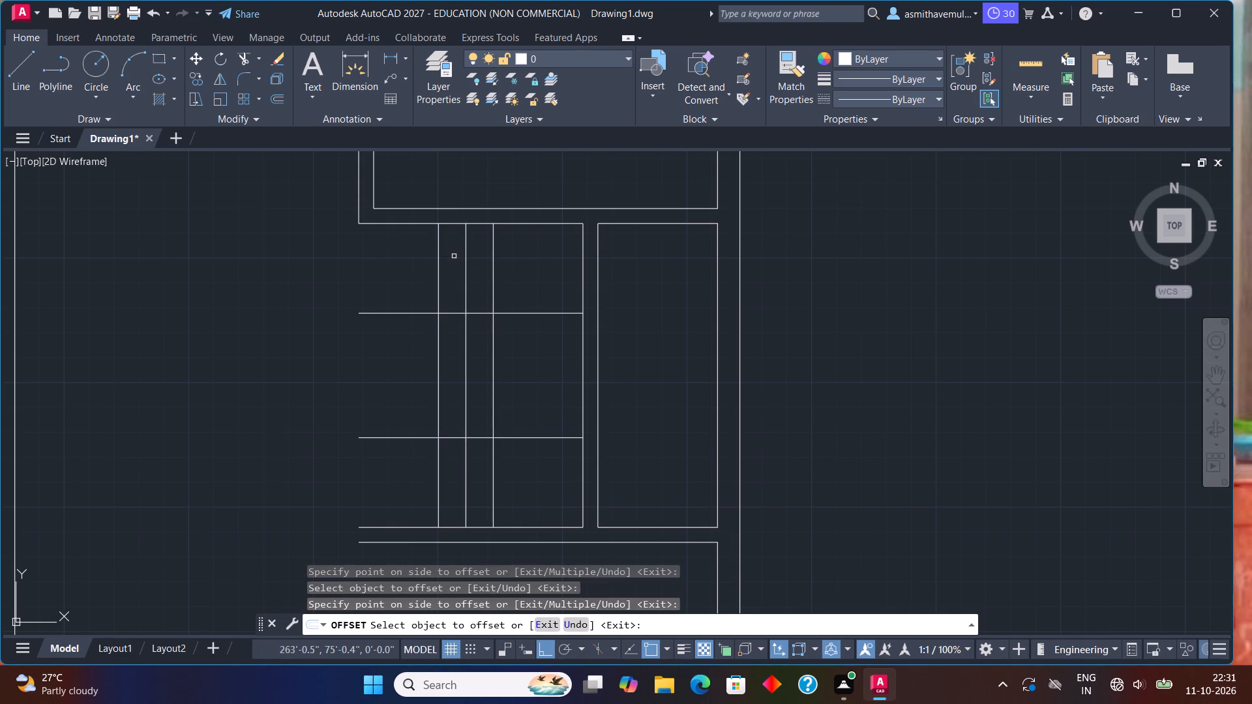
click(437, 261)
click(417, 261)
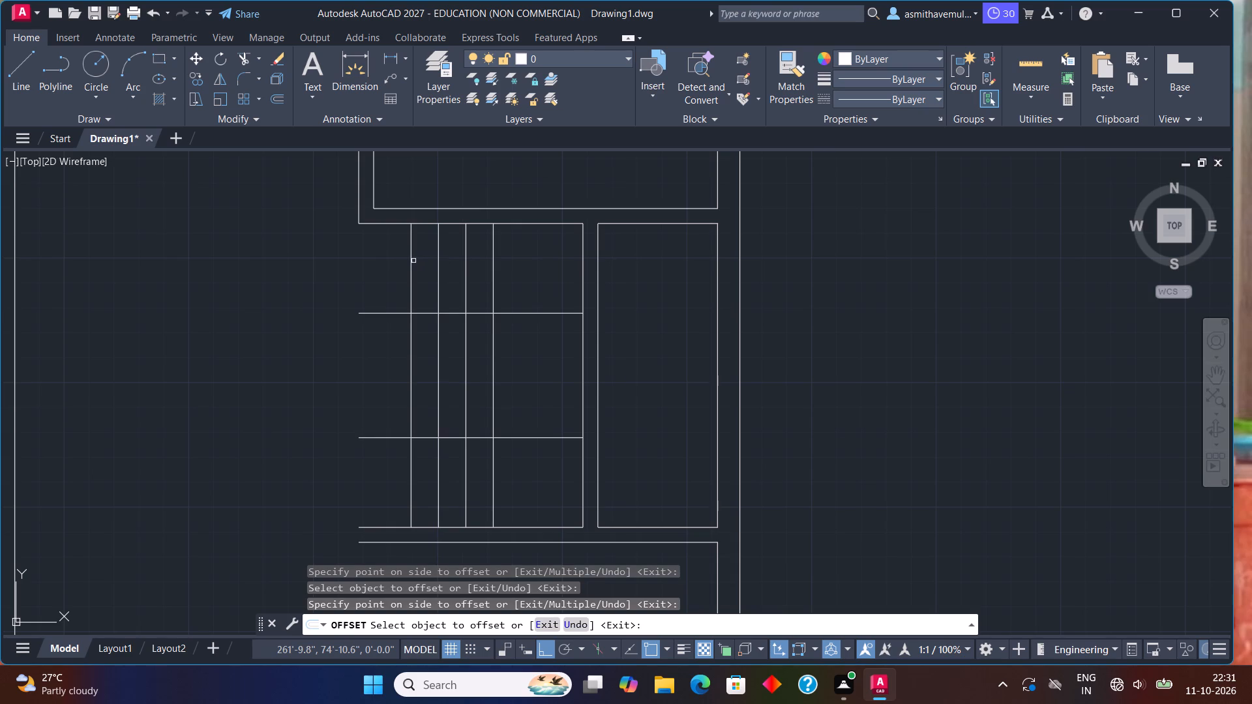
click(411, 260)
click(393, 257)
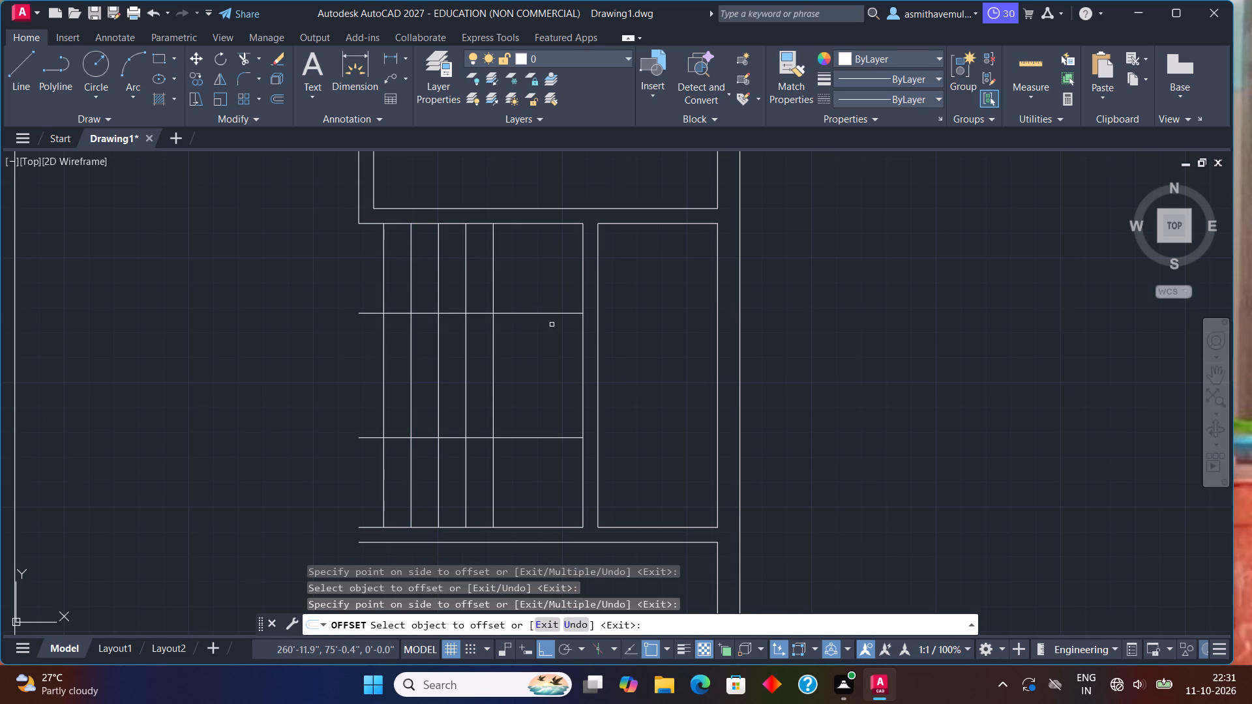
Offset the upper 3' horizontal line downward four times in succession at 11" spacing for the other flight's treads.
click(554, 314)
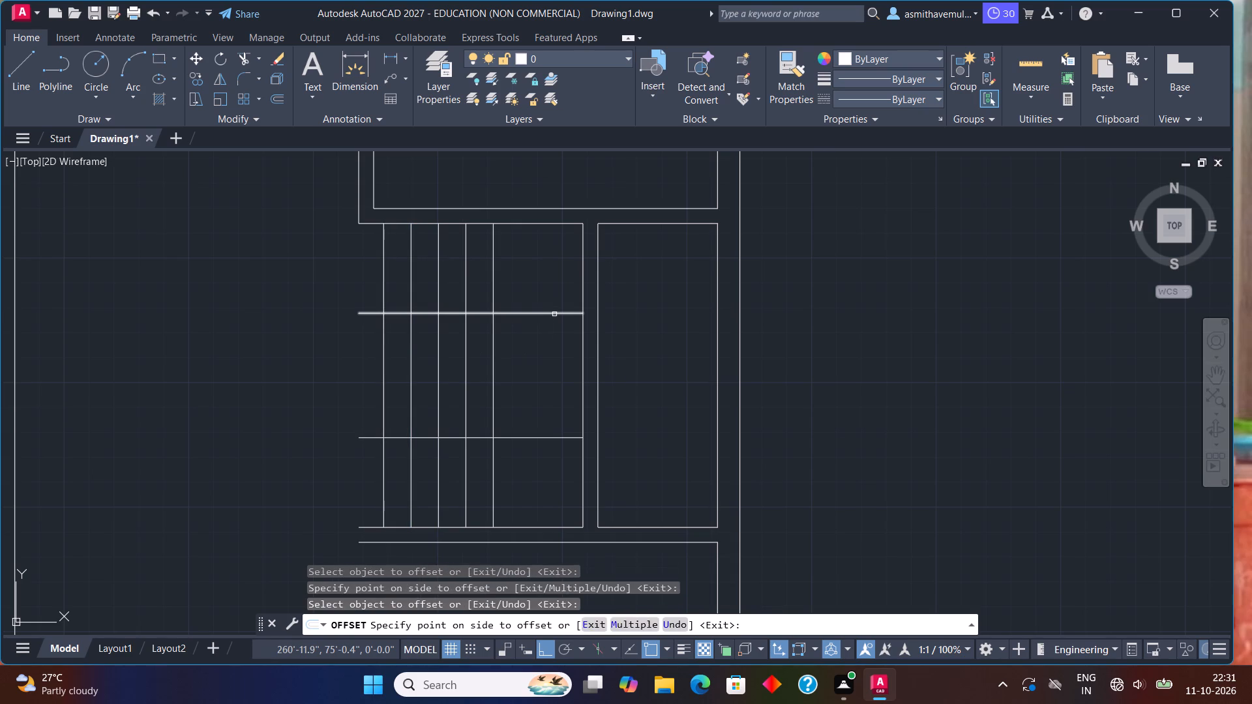
click(537, 357)
click(544, 340)
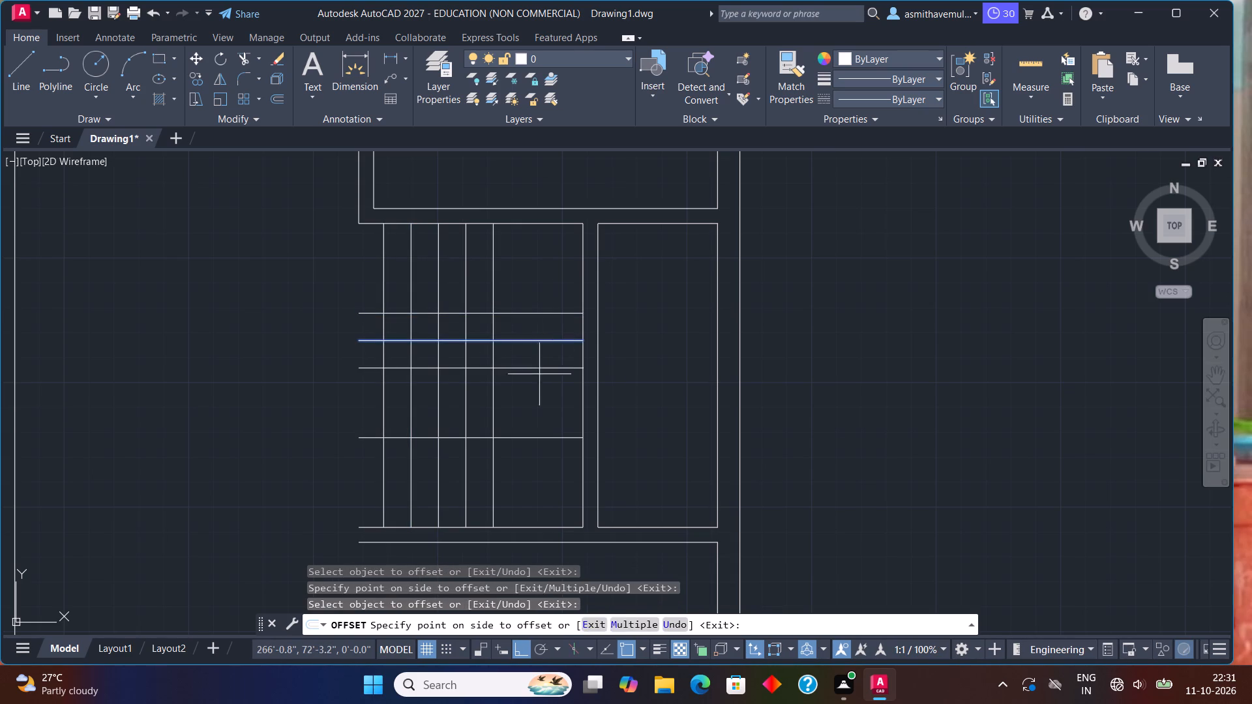
click(539, 375)
click(539, 371)
click(540, 368)
click(539, 385)
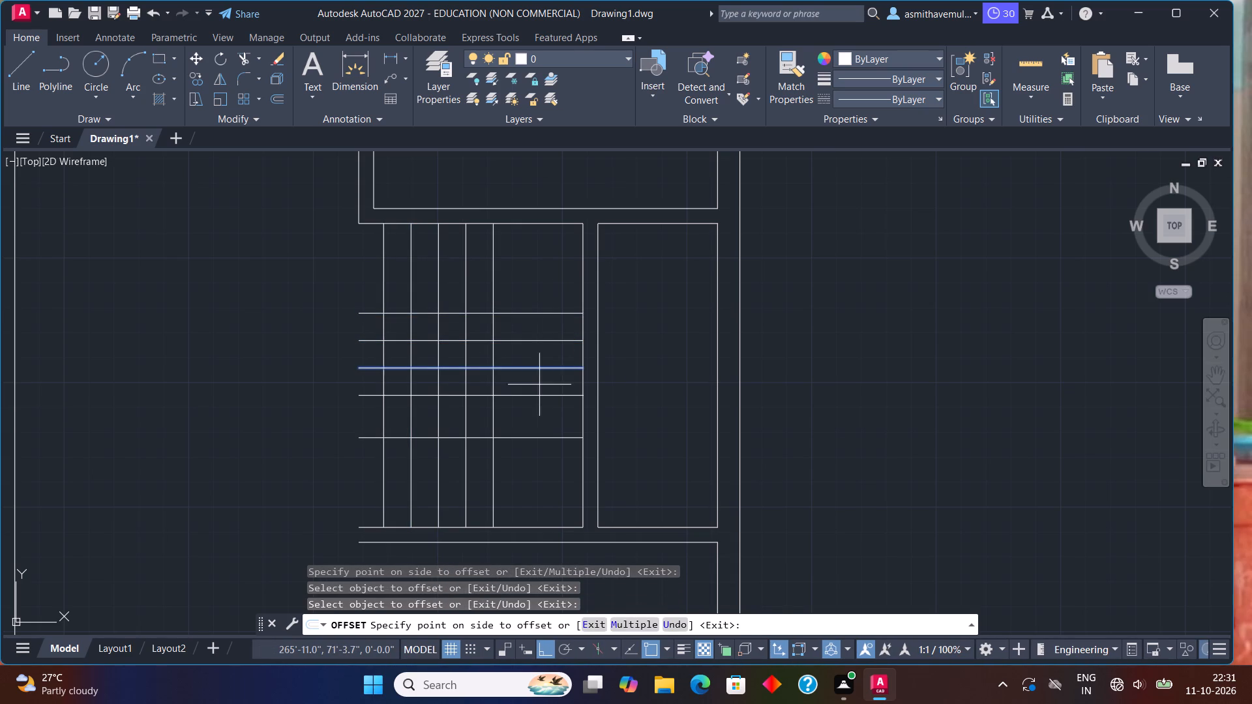
click(539, 398)
click(540, 416)
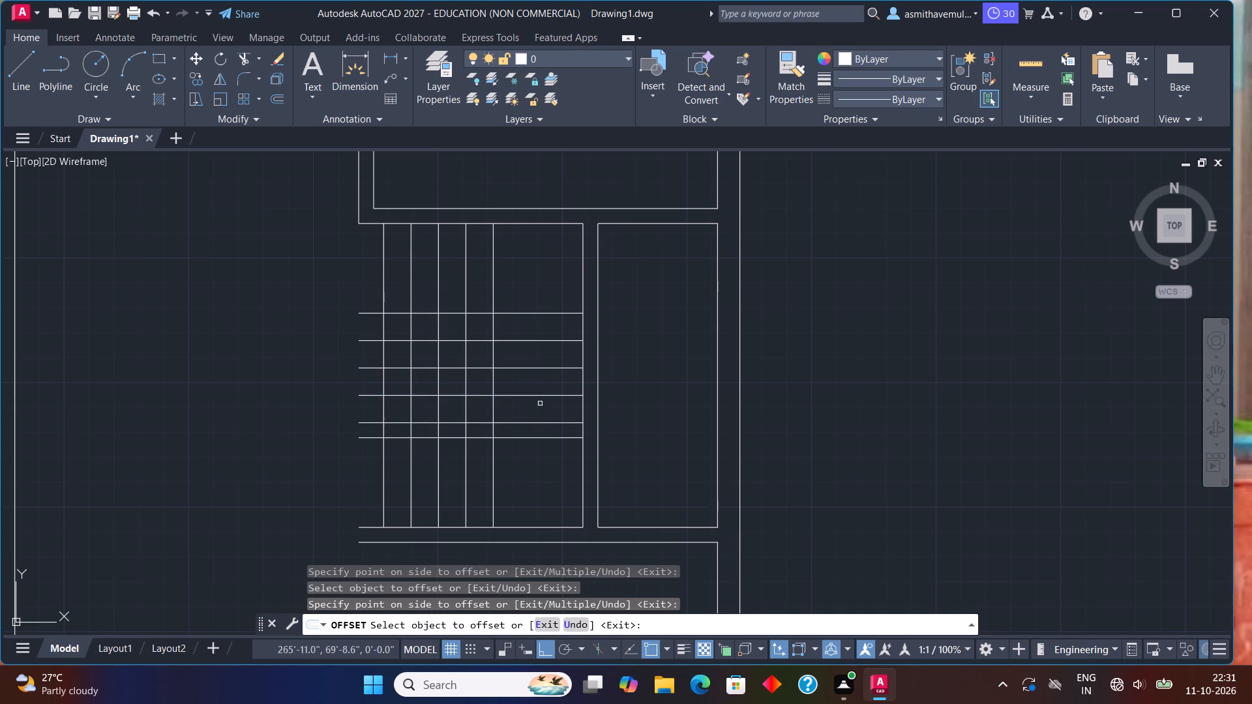
middle_drag(538, 396, 585, 329)
scroll(585, 332, up, 1)
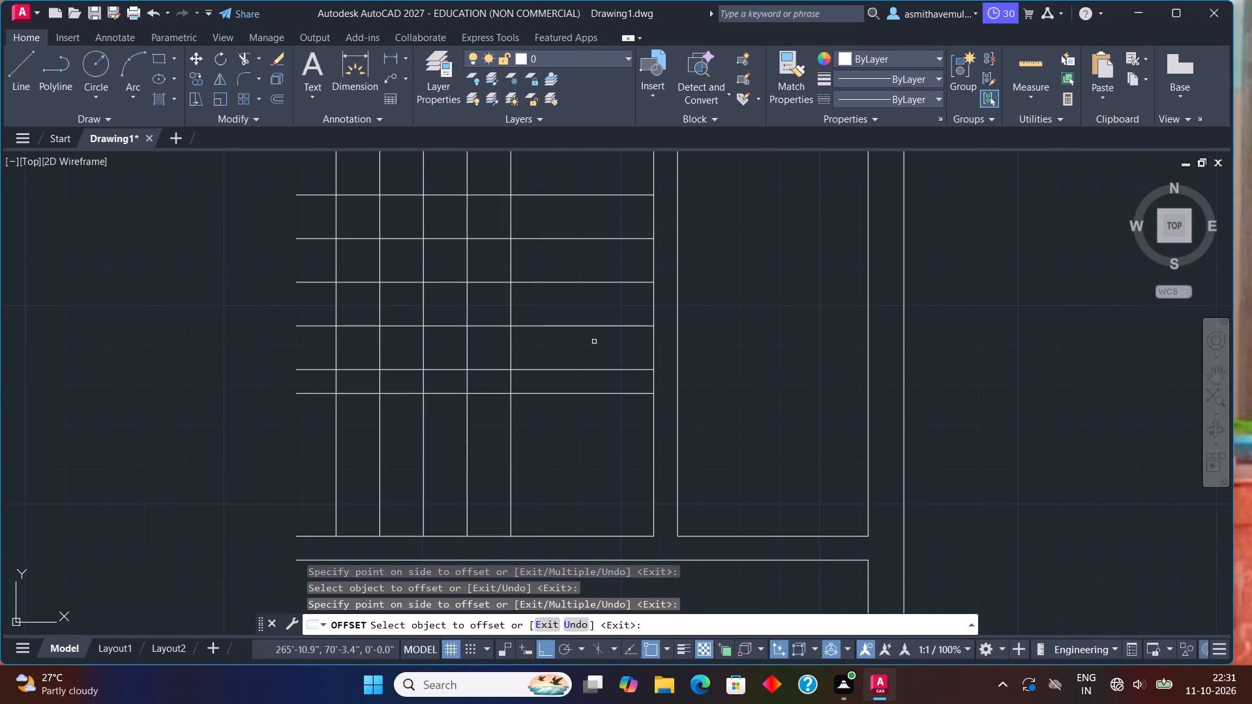
key(Escape)
Trim away every segment of the lower 3' horizontal line beneath the last horizontal tread line.
text(TRIM)
key(Return)
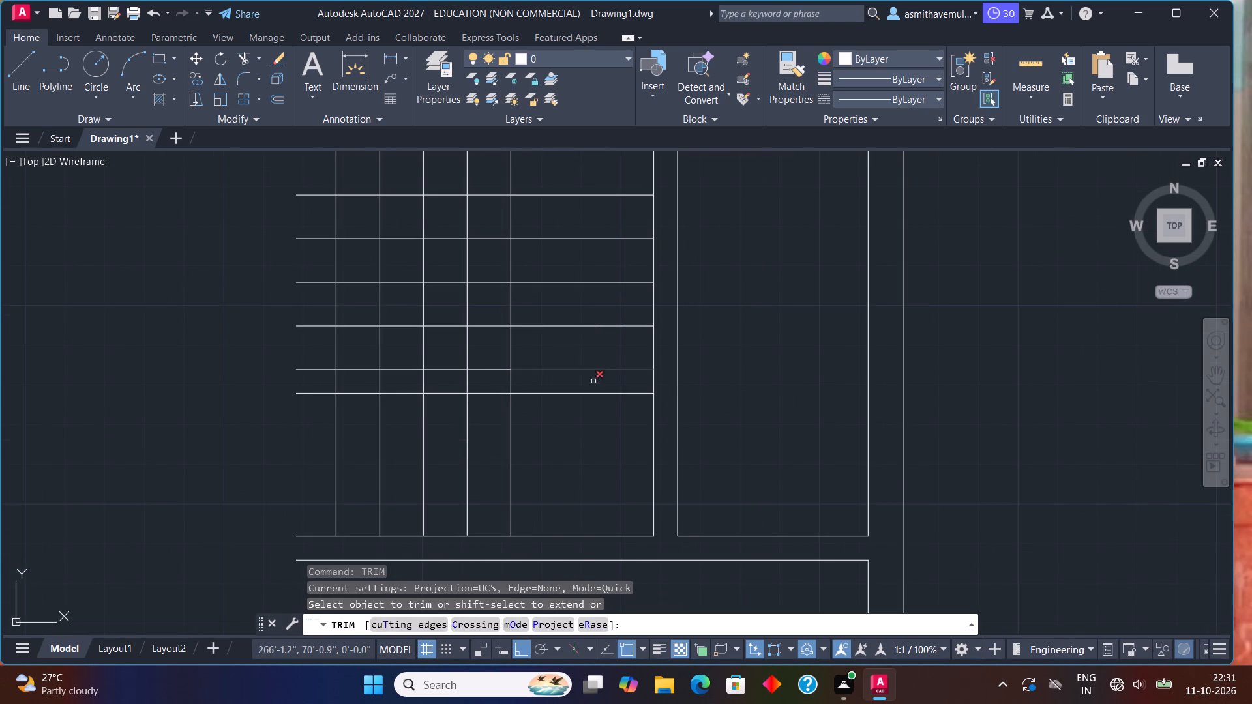
drag(593, 407, 566, 392)
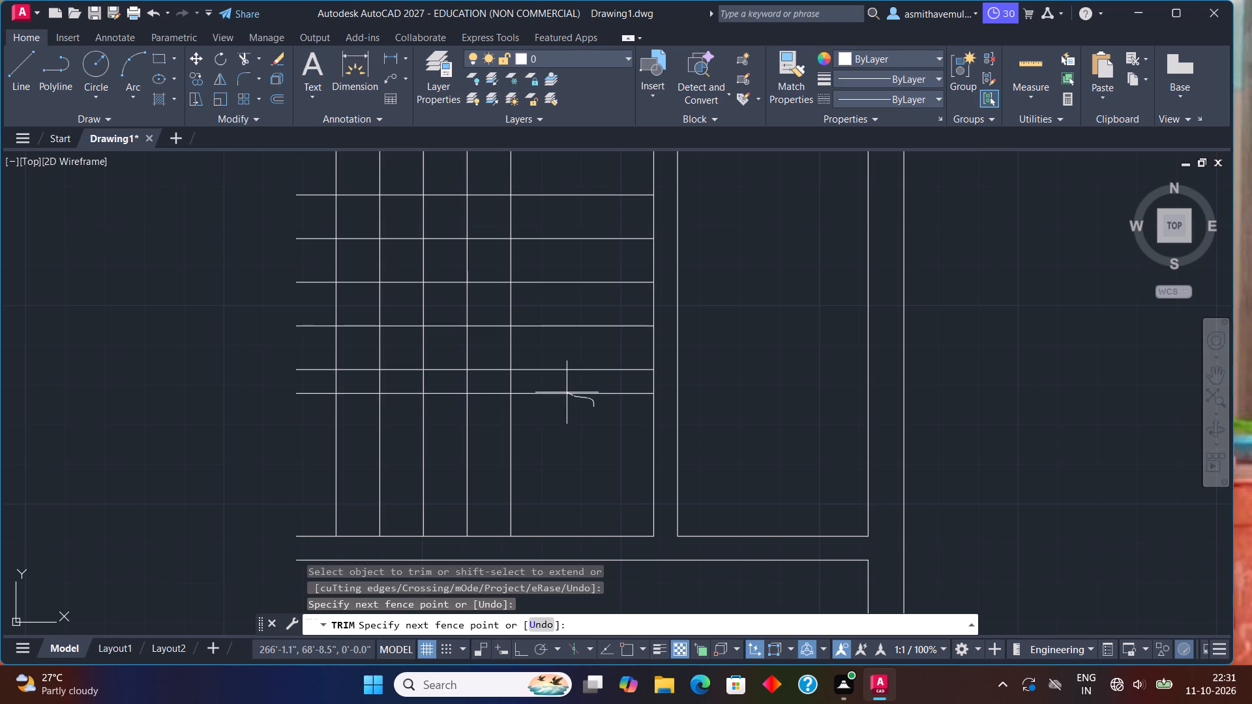
drag(566, 392, 565, 392)
click(503, 392)
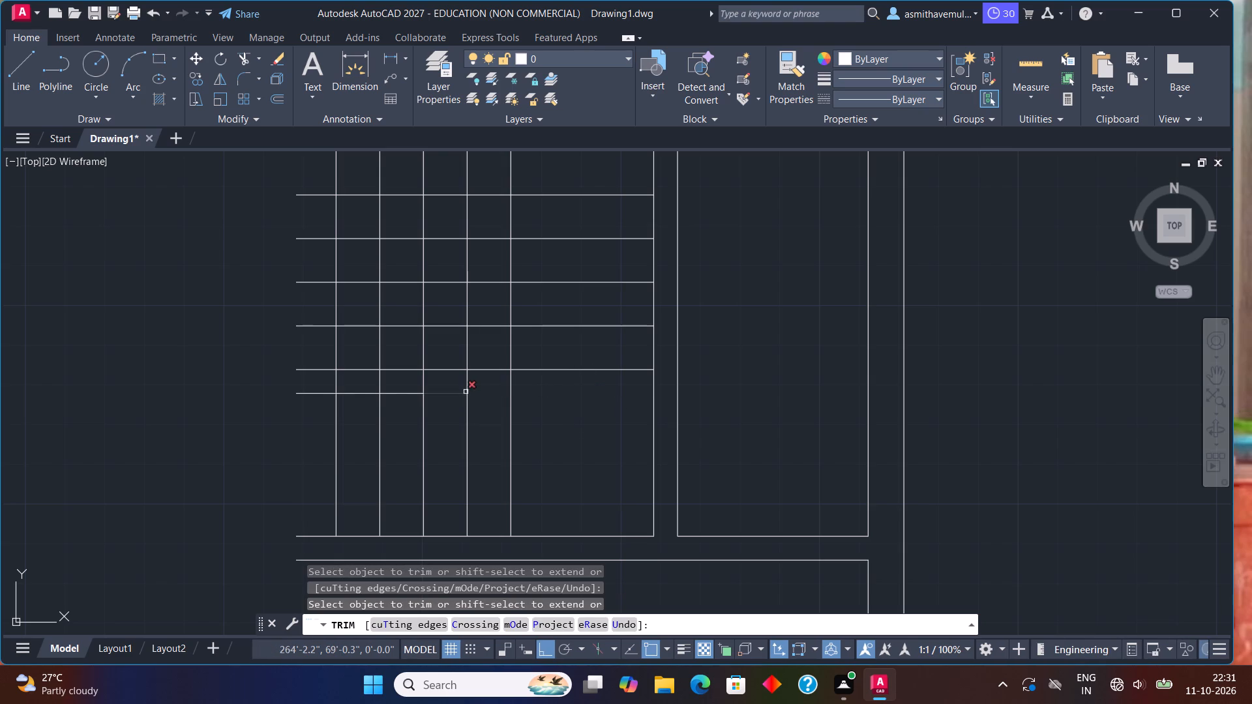
click(462, 392)
click(410, 394)
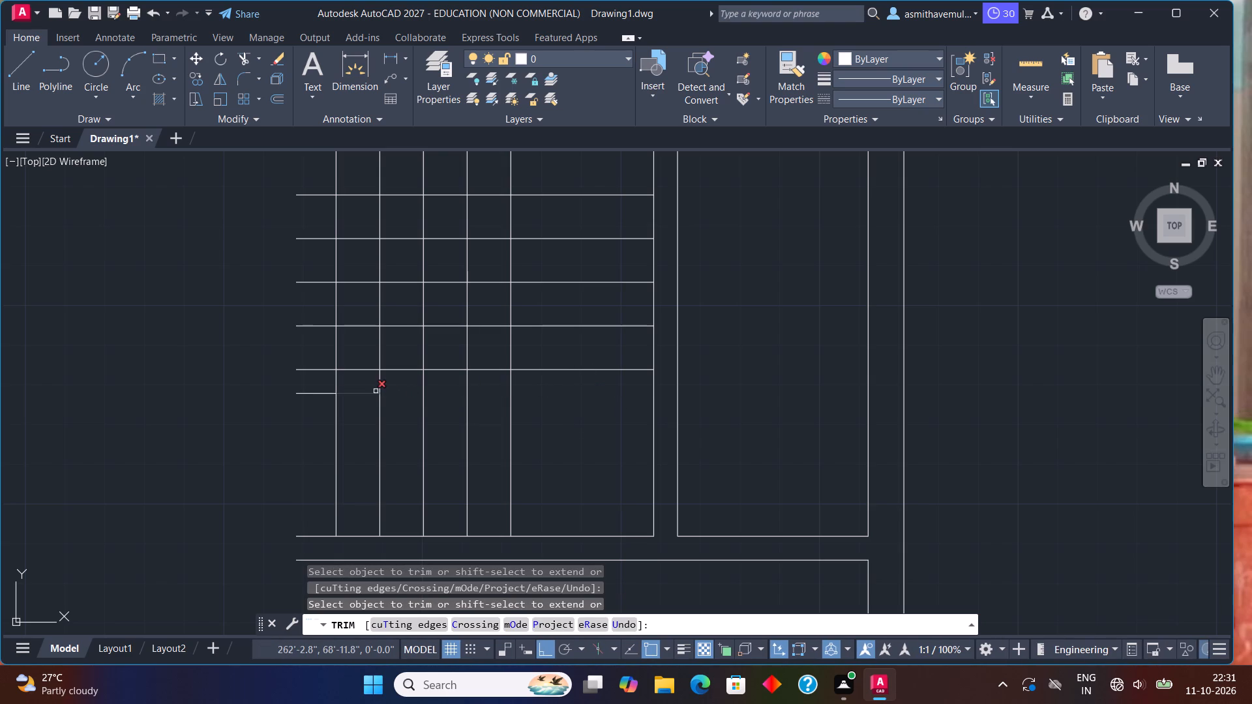
click(376, 391)
click(323, 391)
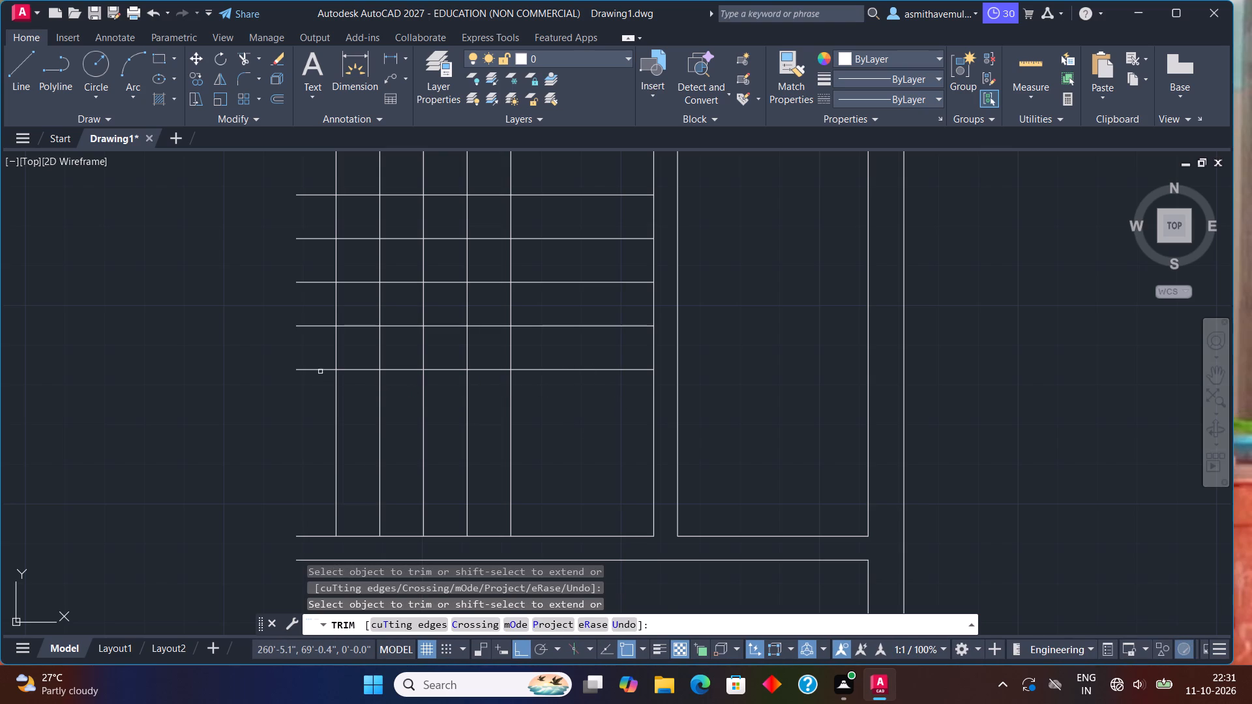
Trim the left overhangs of the two lowest horizontal tread lines back to the leftmost vertical tread line.
scroll(331, 366, down, 2)
scroll(337, 364, up, 1)
drag(321, 376, 321, 375)
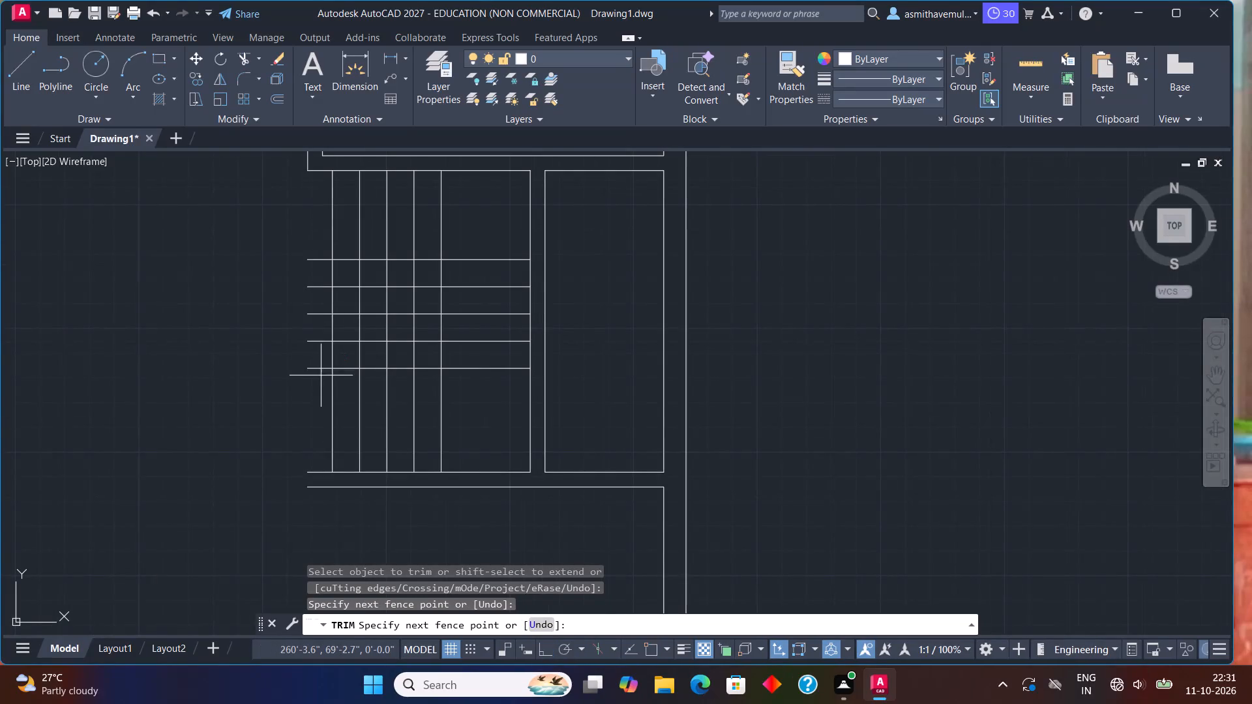
drag(321, 375, 326, 336)
Trim the vertical treads above and below the middle of the staircase grid, and cut the horizontal treads just left of the middle flight.
scroll(383, 337, up, 1)
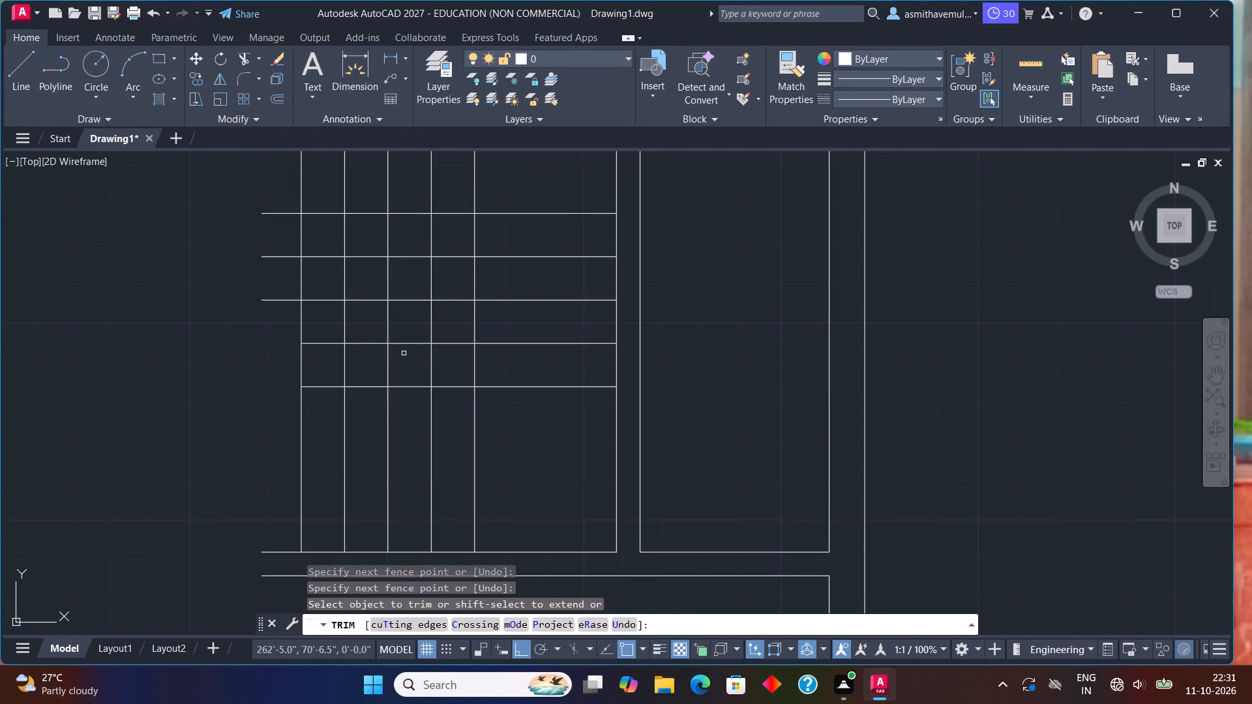
drag(453, 367, 281, 353)
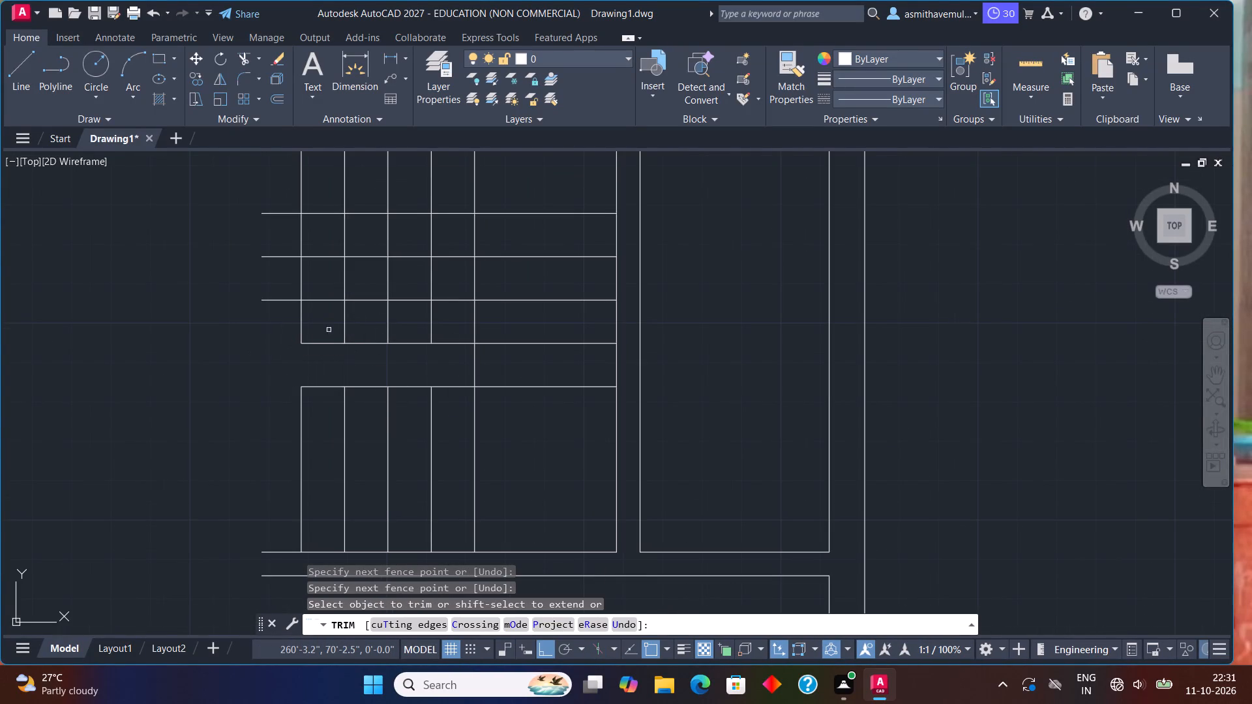
middle_drag(383, 307, 392, 337)
drag(294, 231, 294, 231)
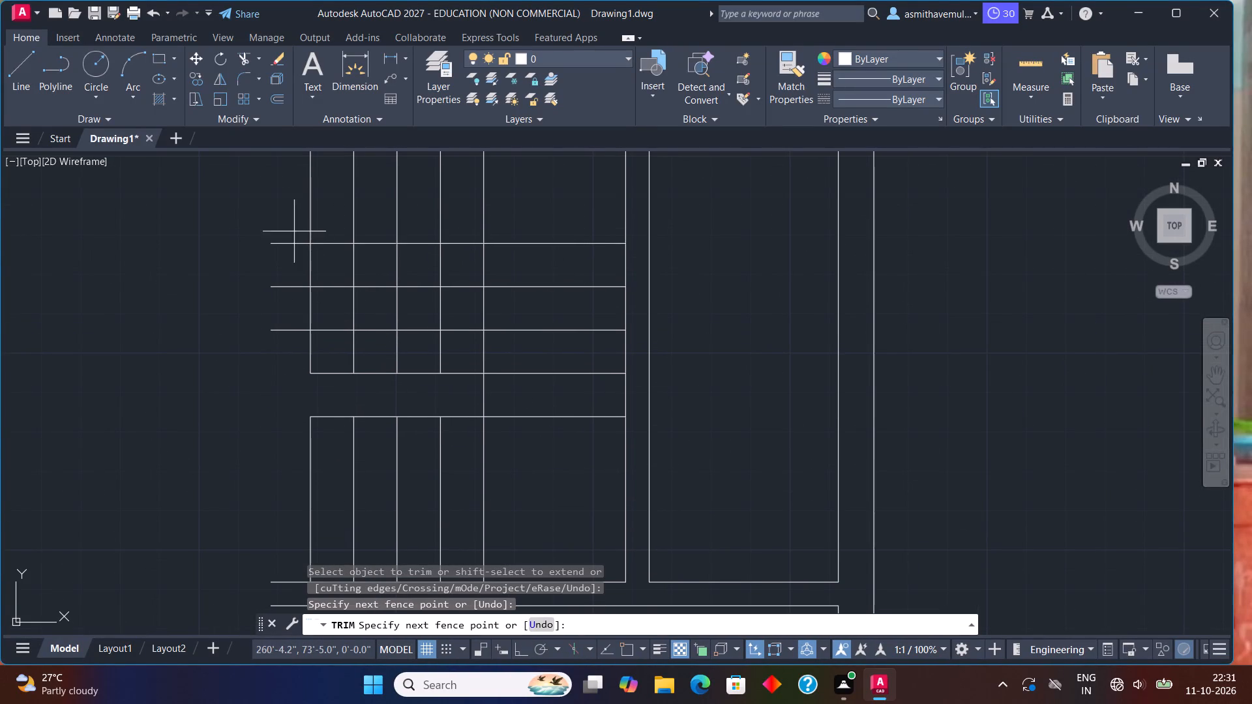
drag(294, 231, 437, 269)
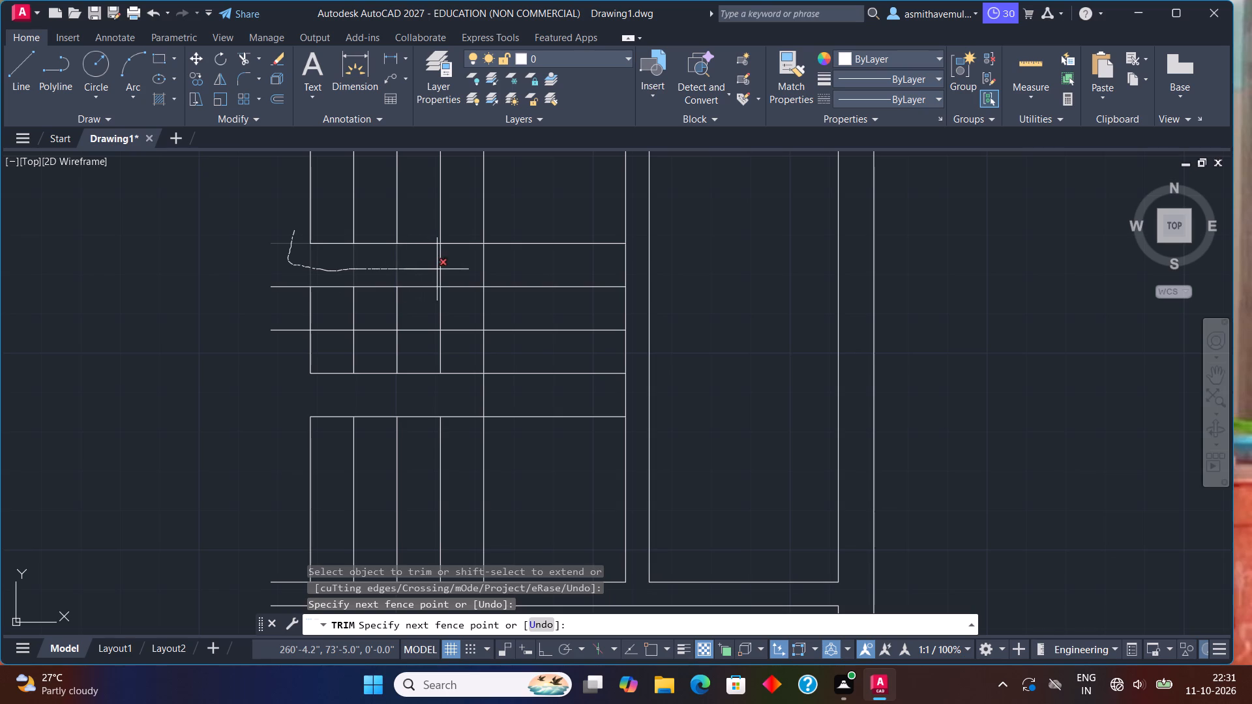
drag(437, 269, 455, 381)
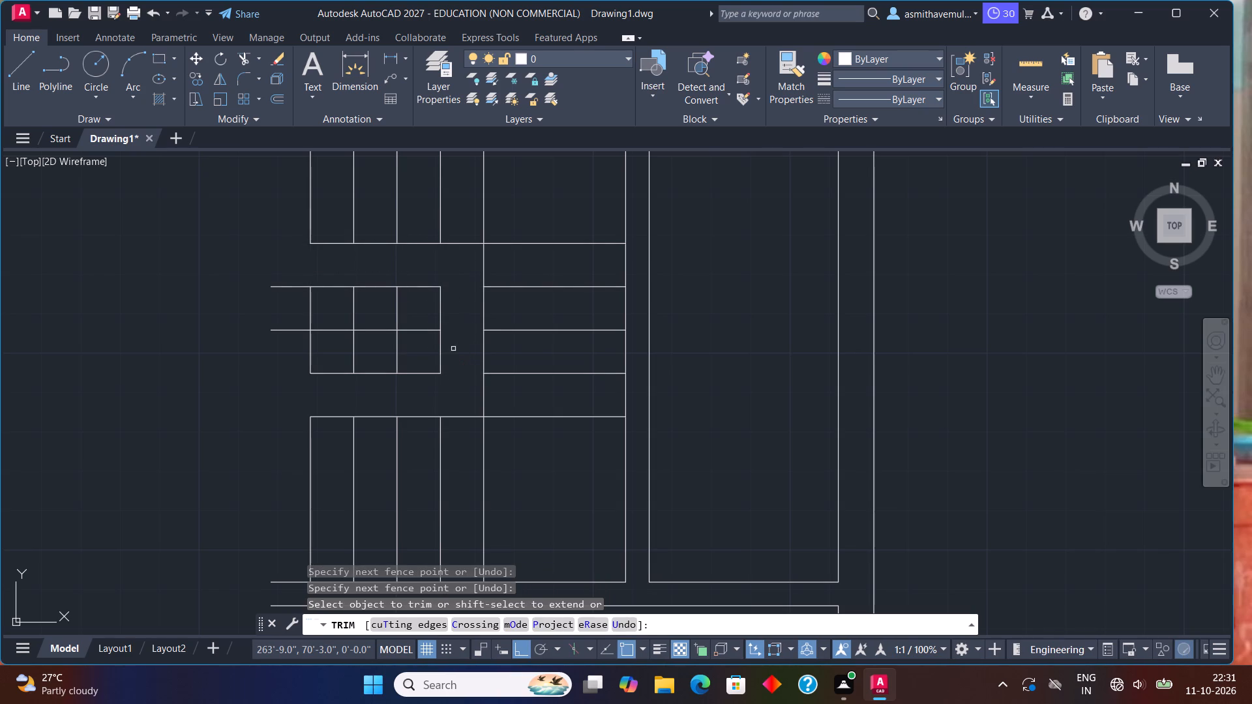
Trim away all leftover tread grid segments left of the middle flight, clearing the space between the upper and lower flights.
drag(443, 271, 414, 387)
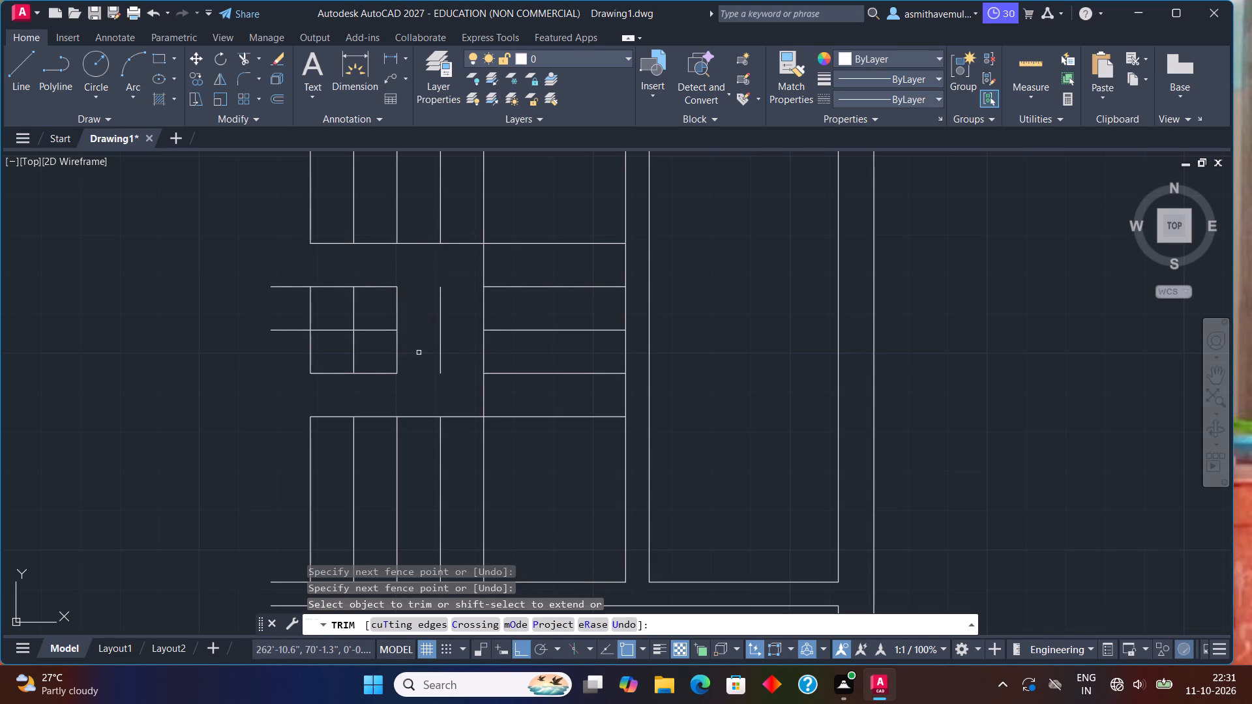
drag(419, 351, 469, 340)
drag(386, 282, 436, 319)
drag(393, 314, 414, 352)
drag(385, 353, 340, 350)
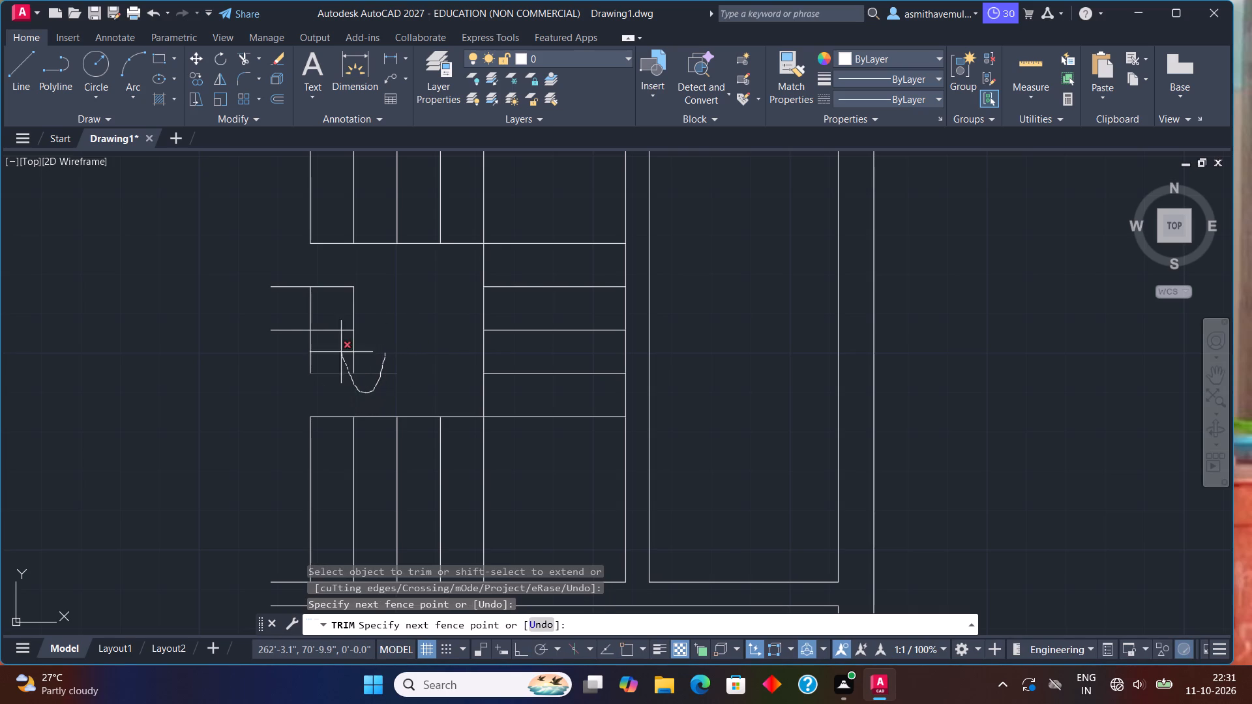
drag(340, 350, 363, 339)
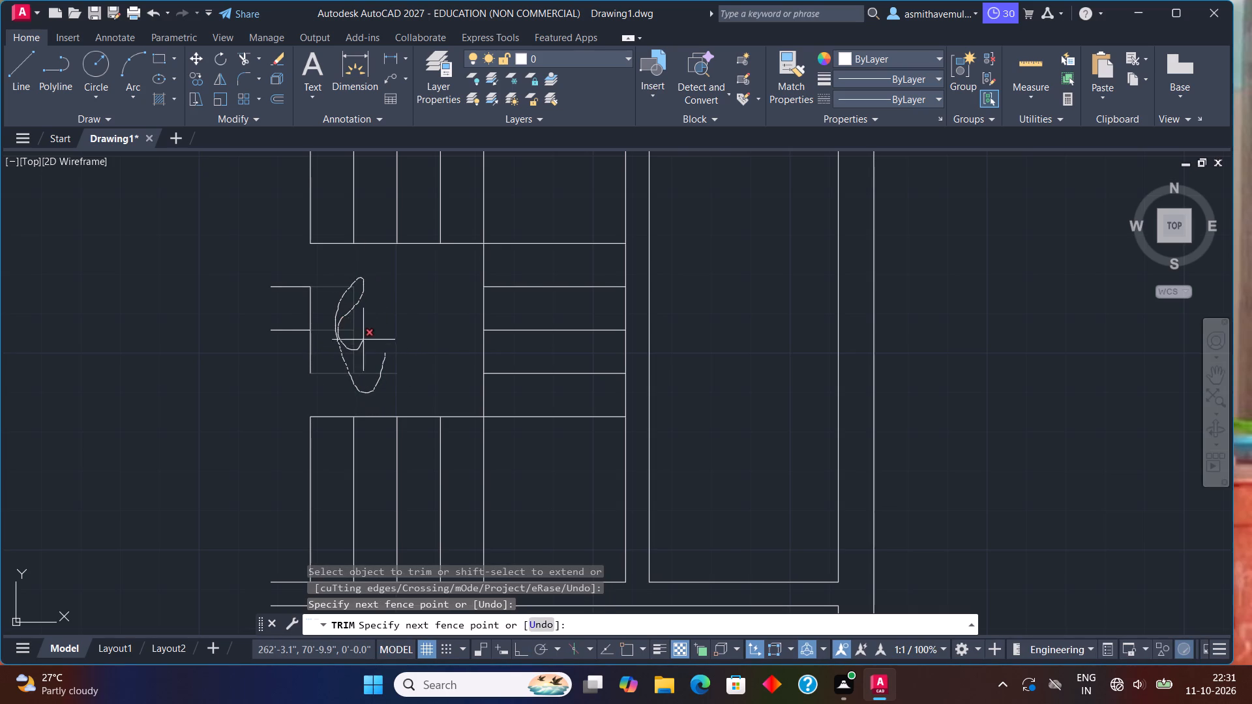
drag(363, 339, 280, 329)
drag(280, 329, 334, 351)
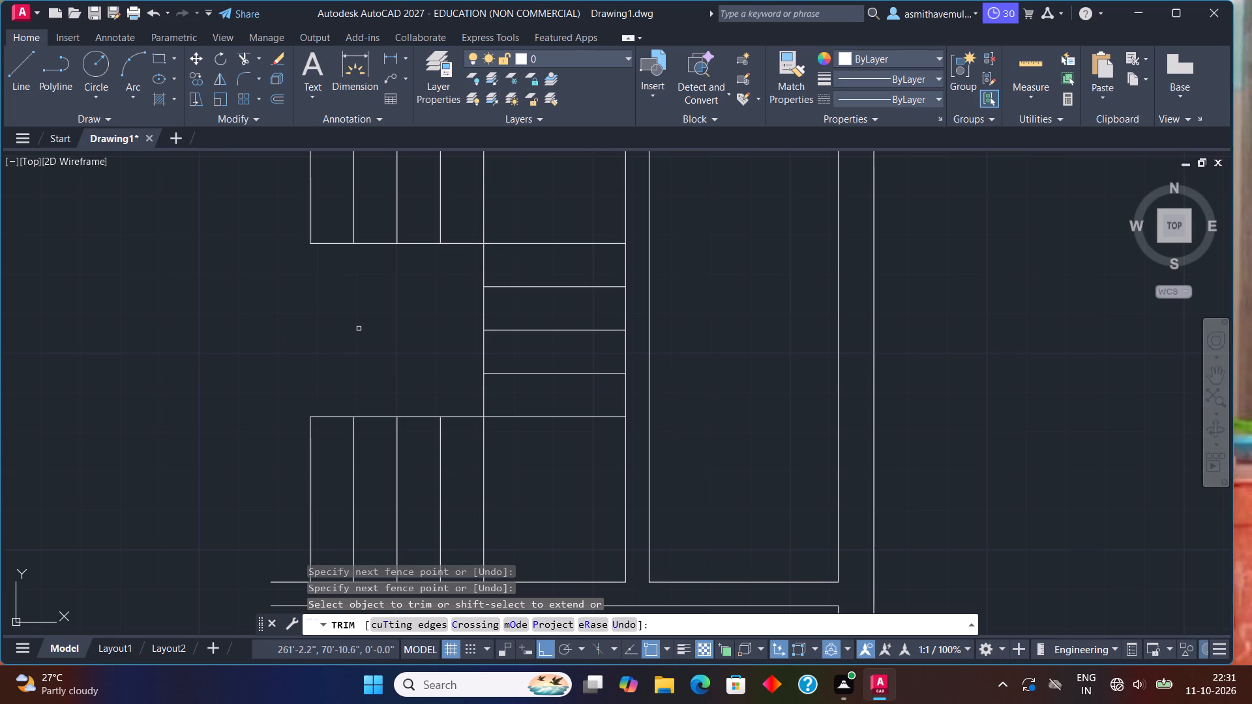
scroll(359, 329, down, 1)
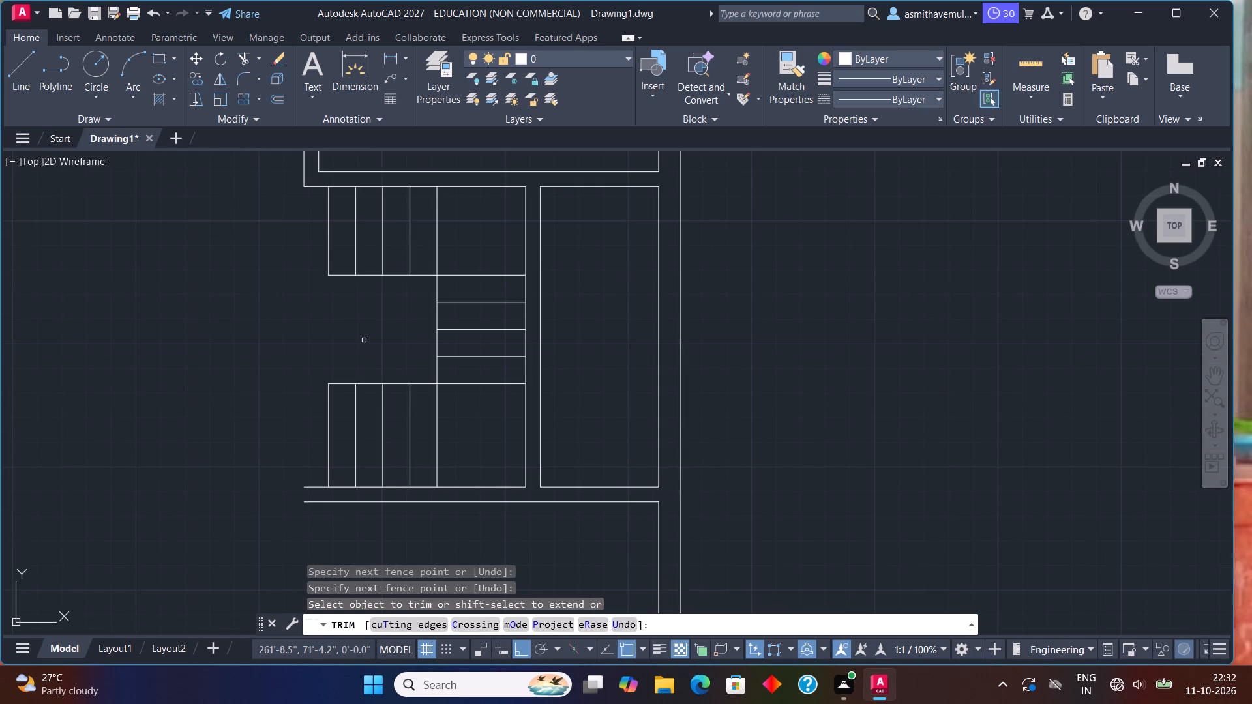
key(Escape)
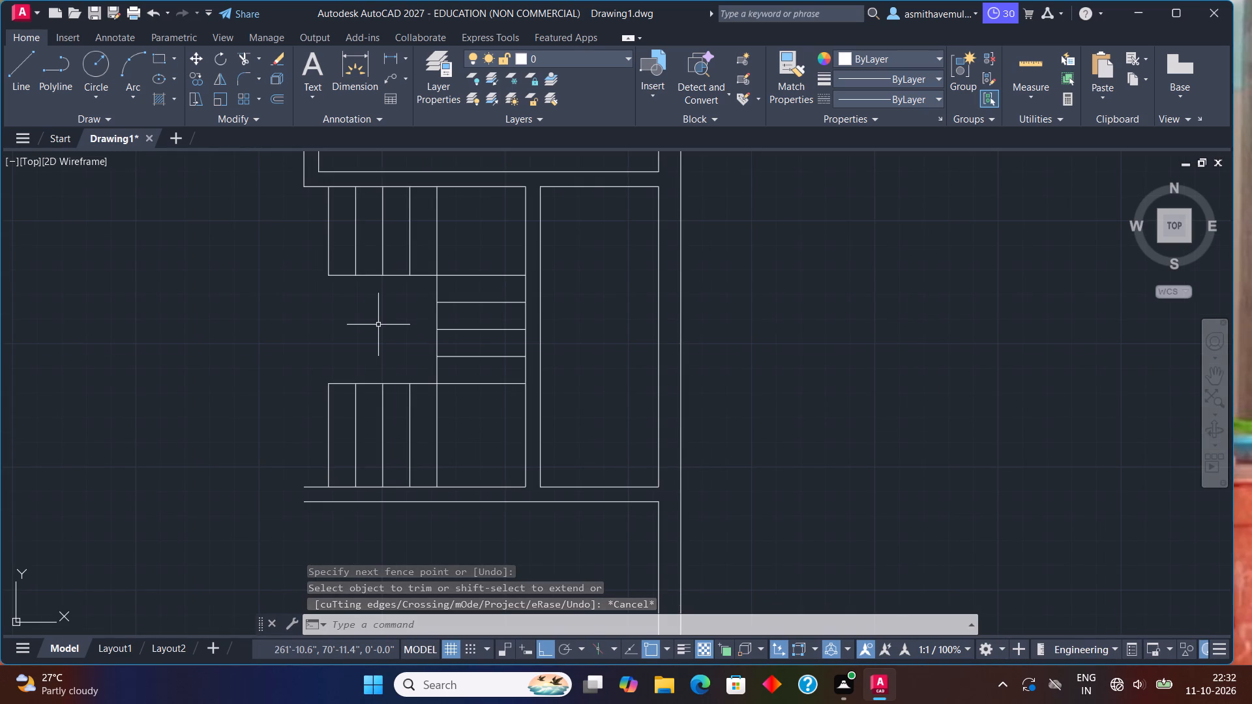
key(Escape)
key(Escape)
key(Escape)
key(Escape)
key(Escape)
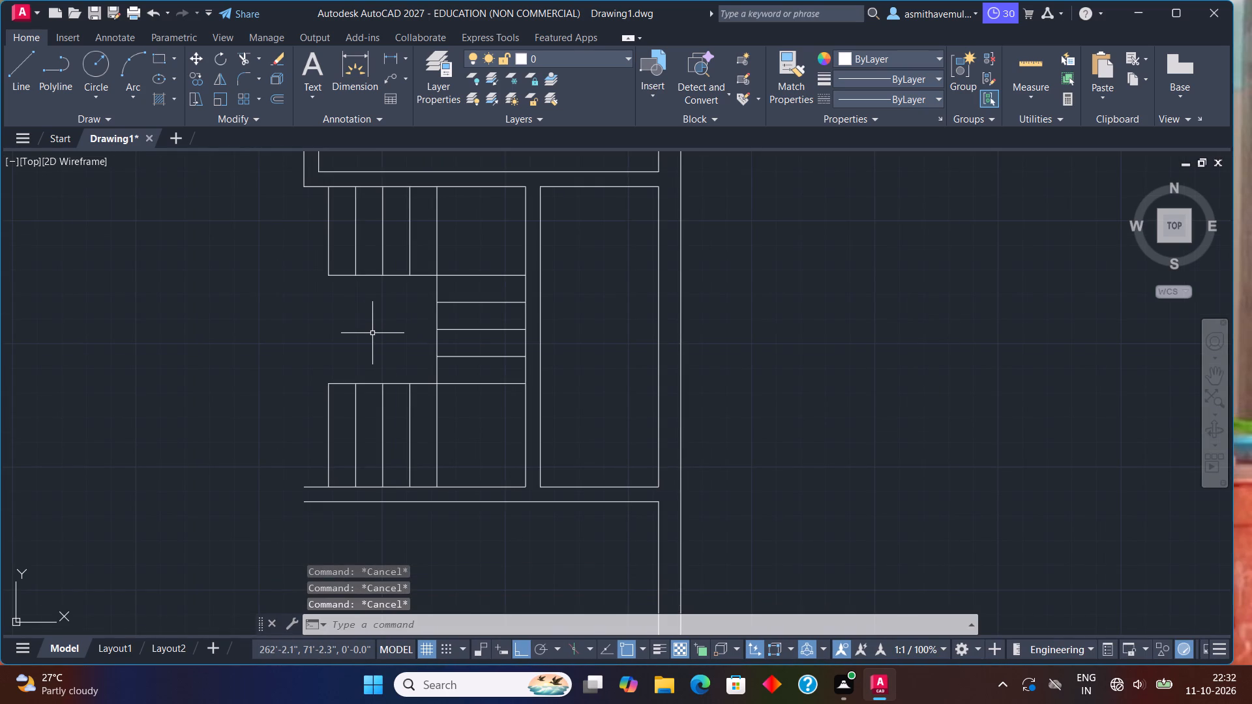
Set the linetype of the middle flight's three inner horizontal tread lines to the dashed ACAD_ISO02W100.
scroll(375, 332, down, 1)
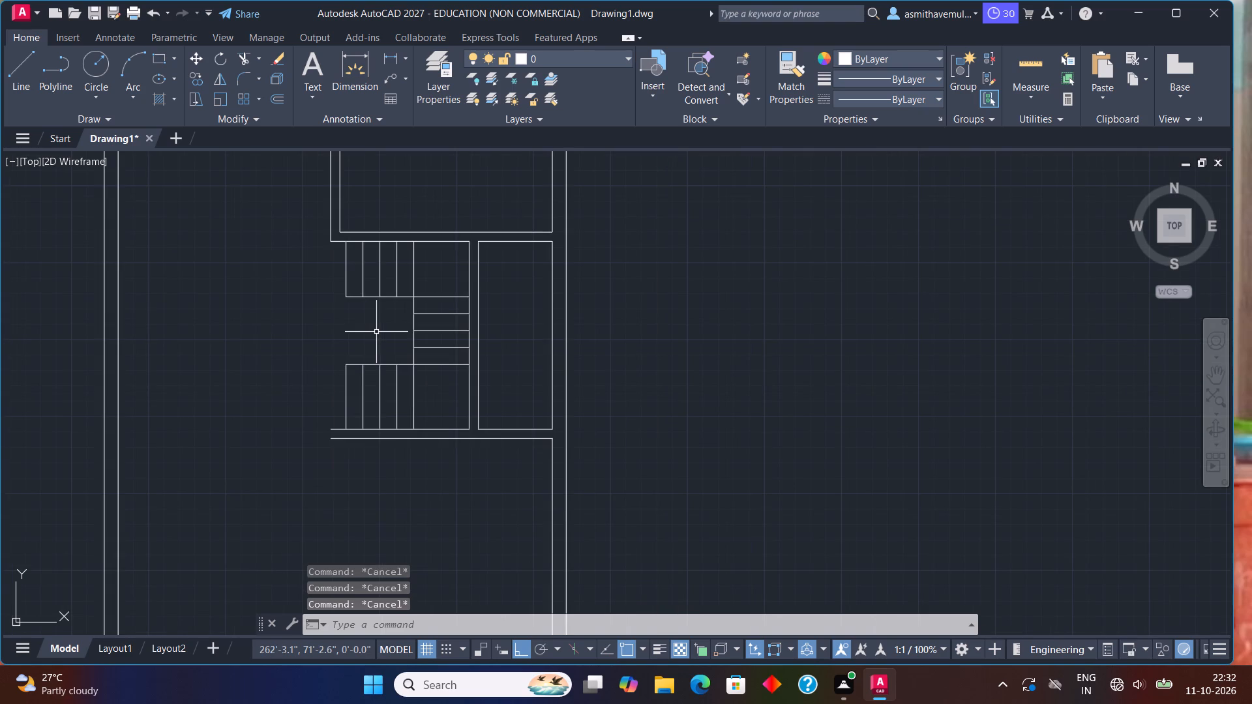
middle_drag(378, 329, 438, 381)
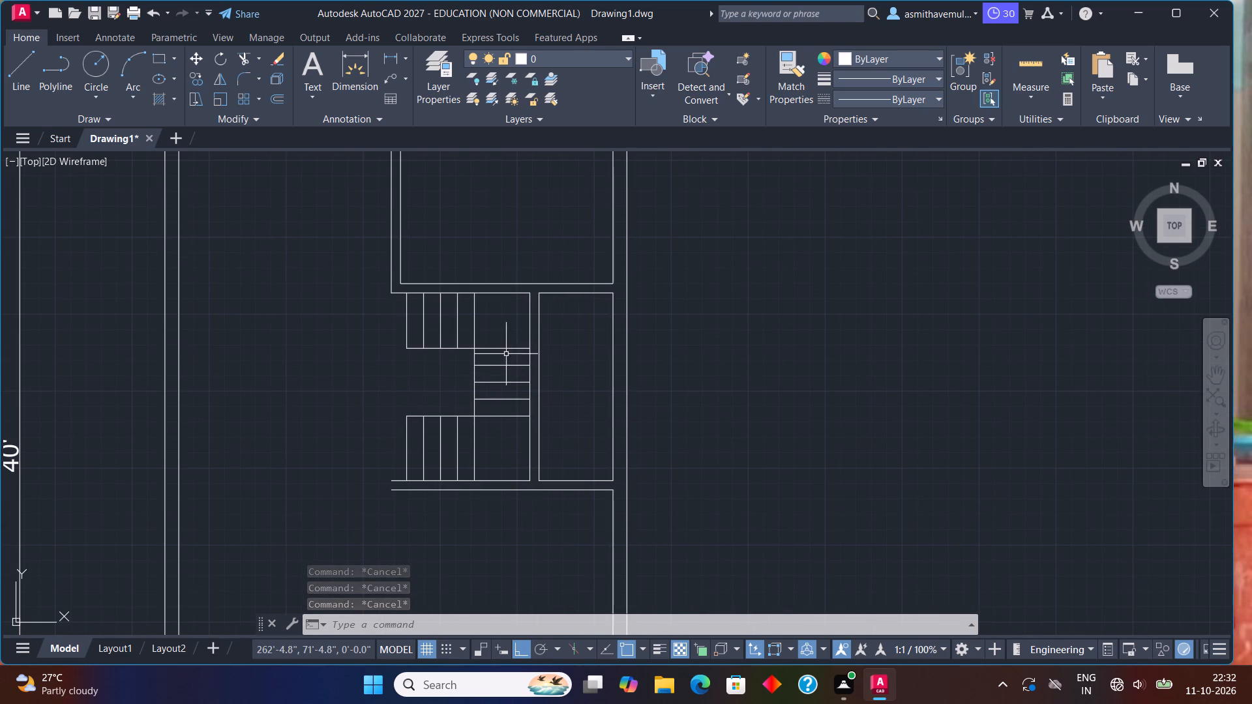
click(507, 364)
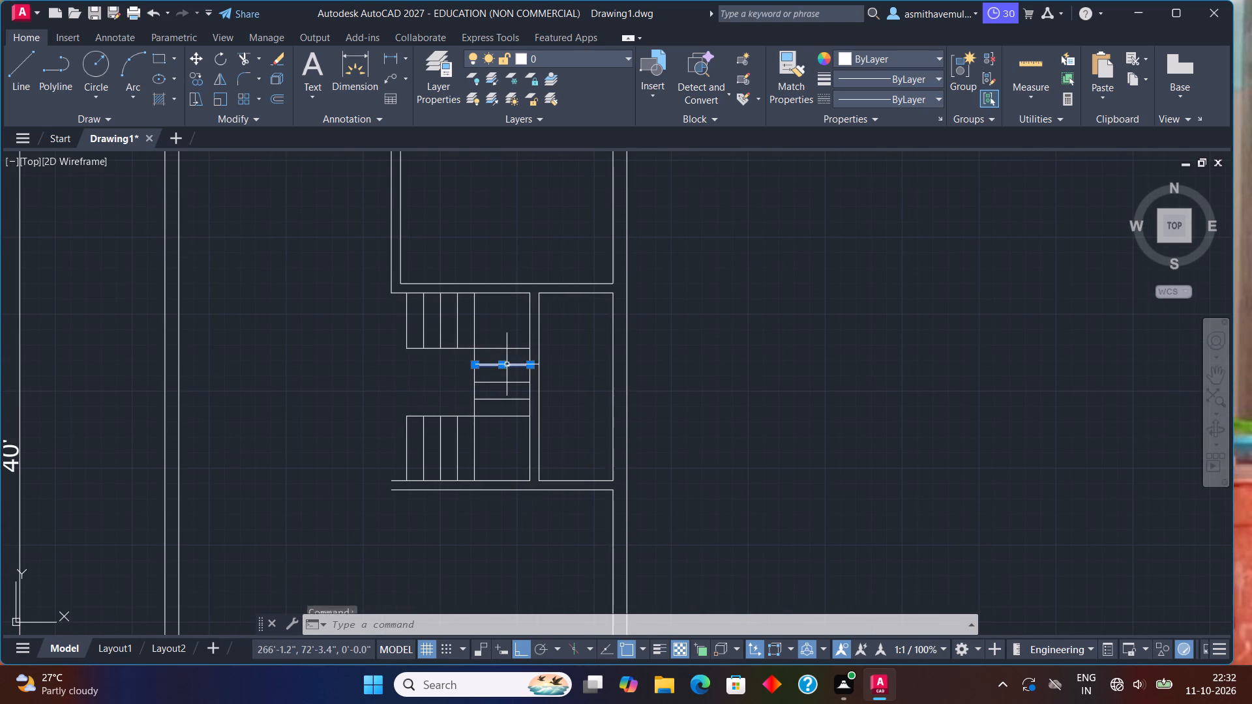
click(921, 95)
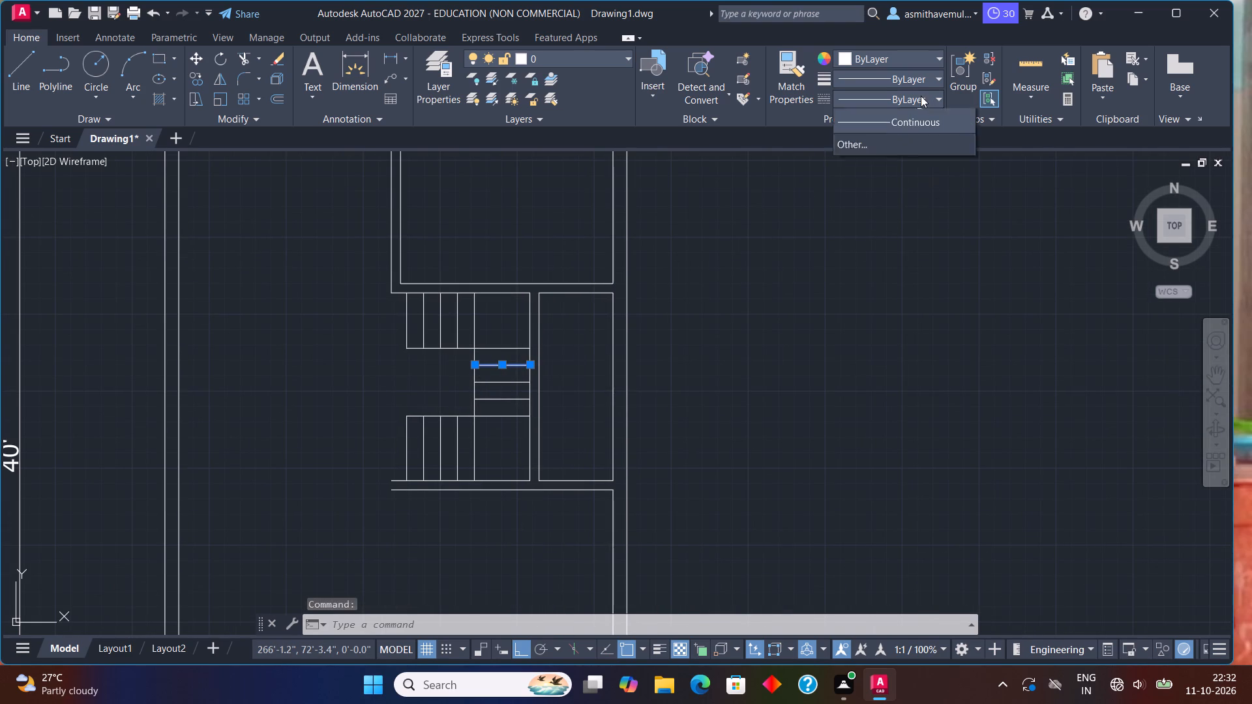
click(926, 148)
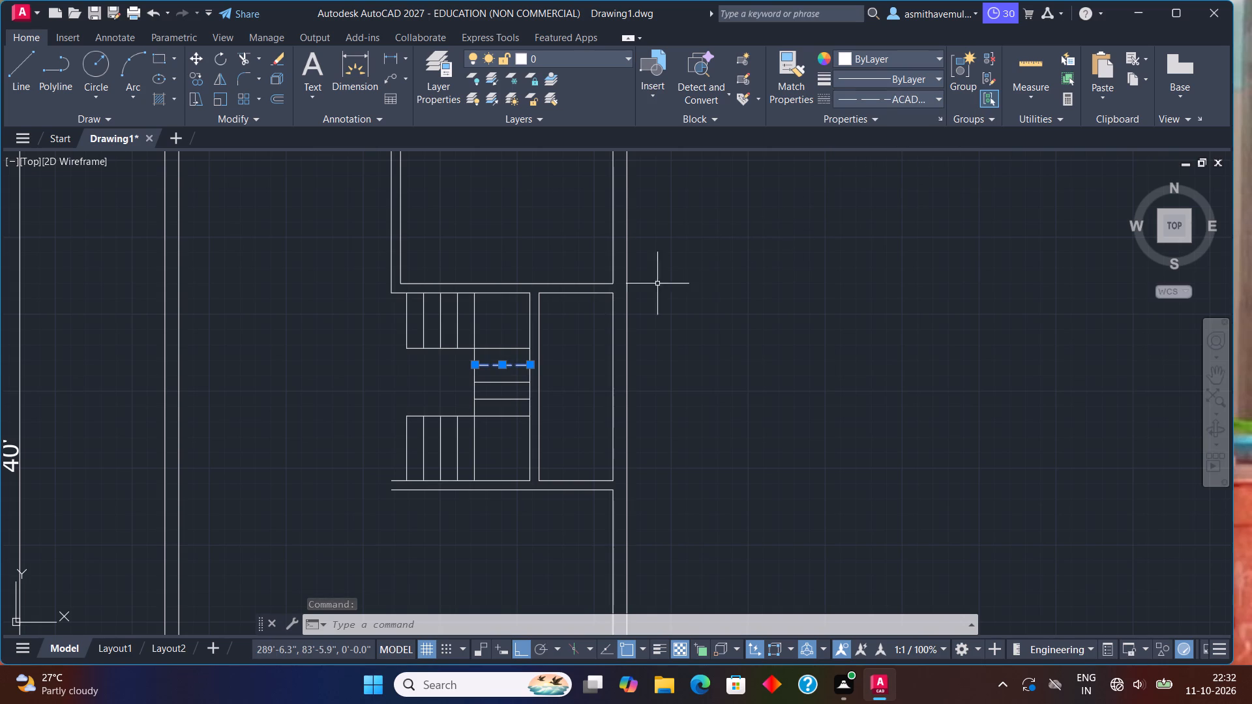
click(499, 379)
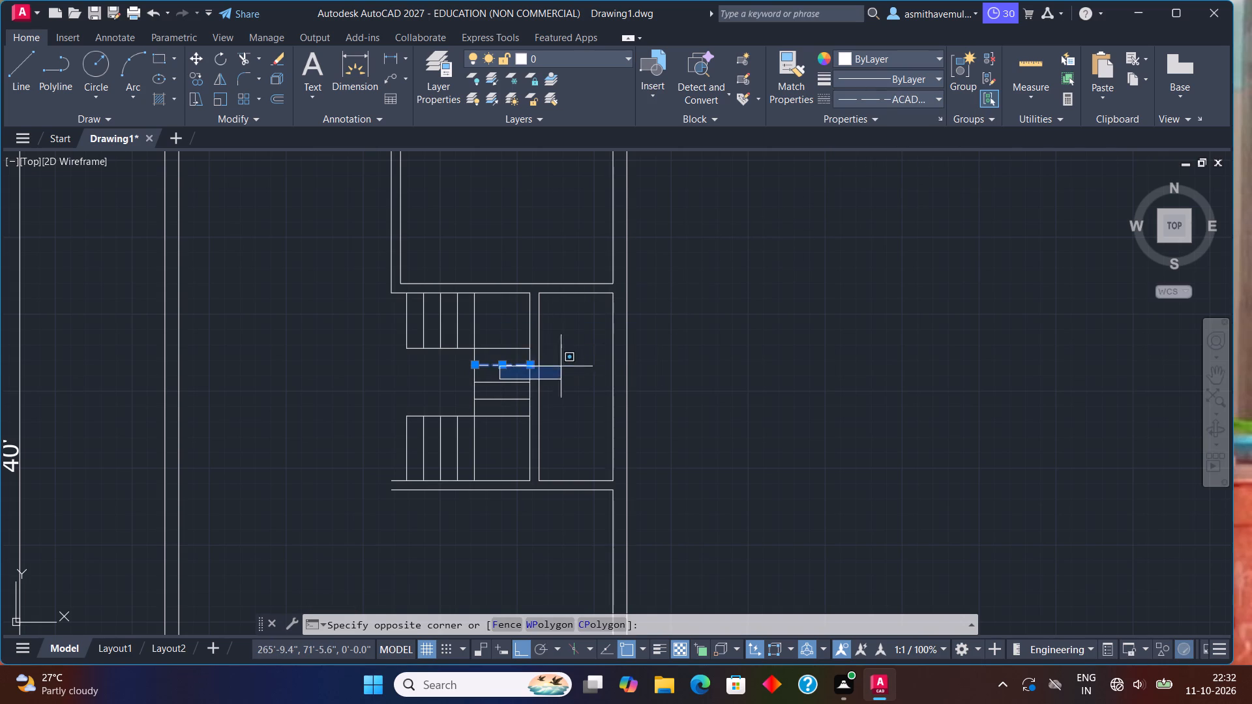
click(526, 371)
click(509, 383)
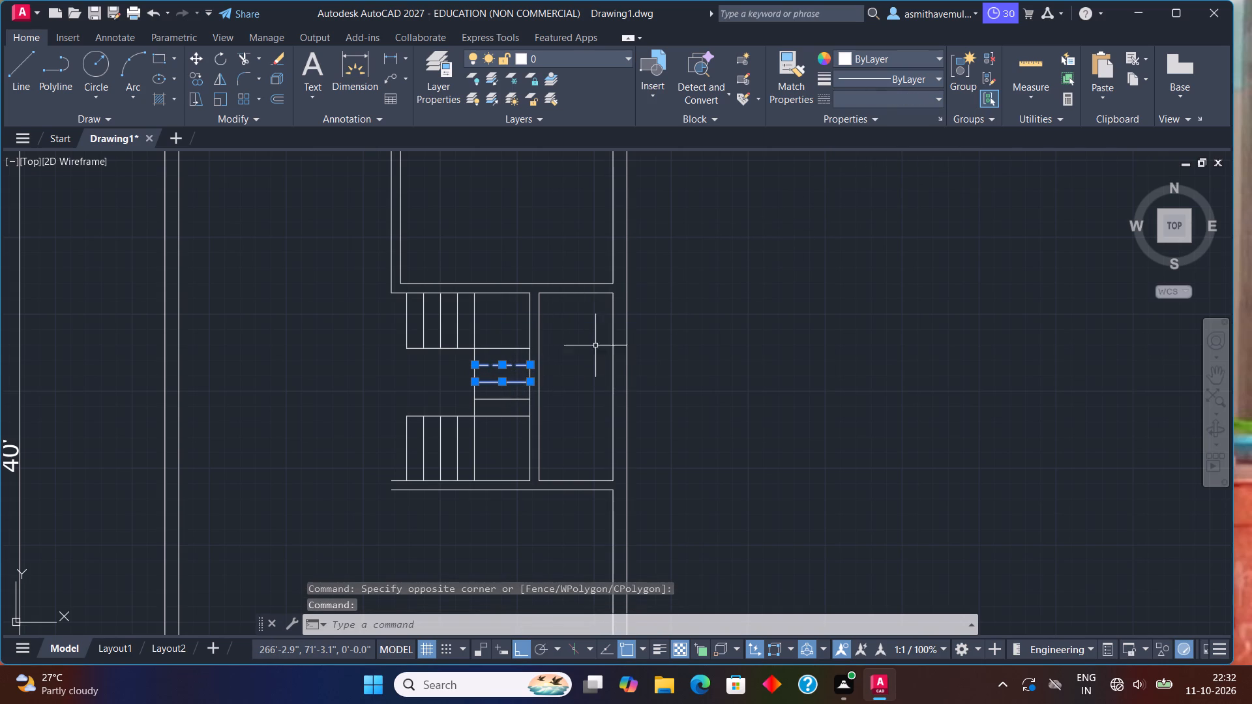
click(898, 97)
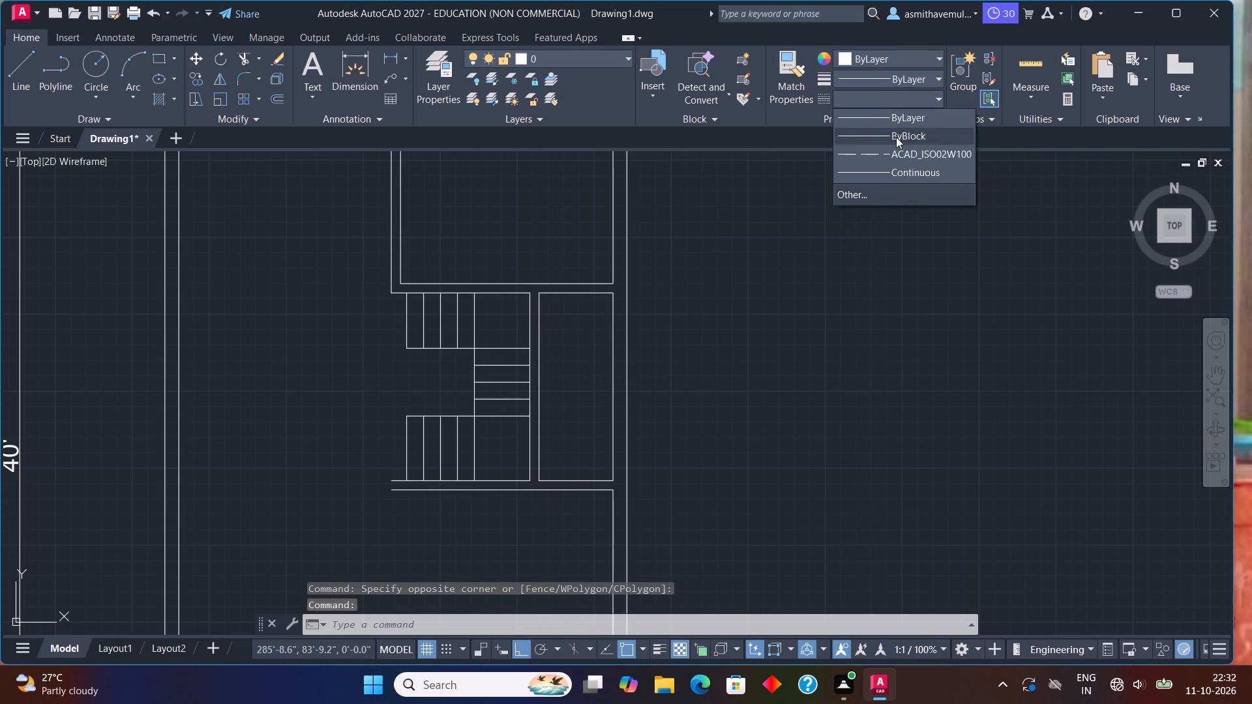
click(896, 153)
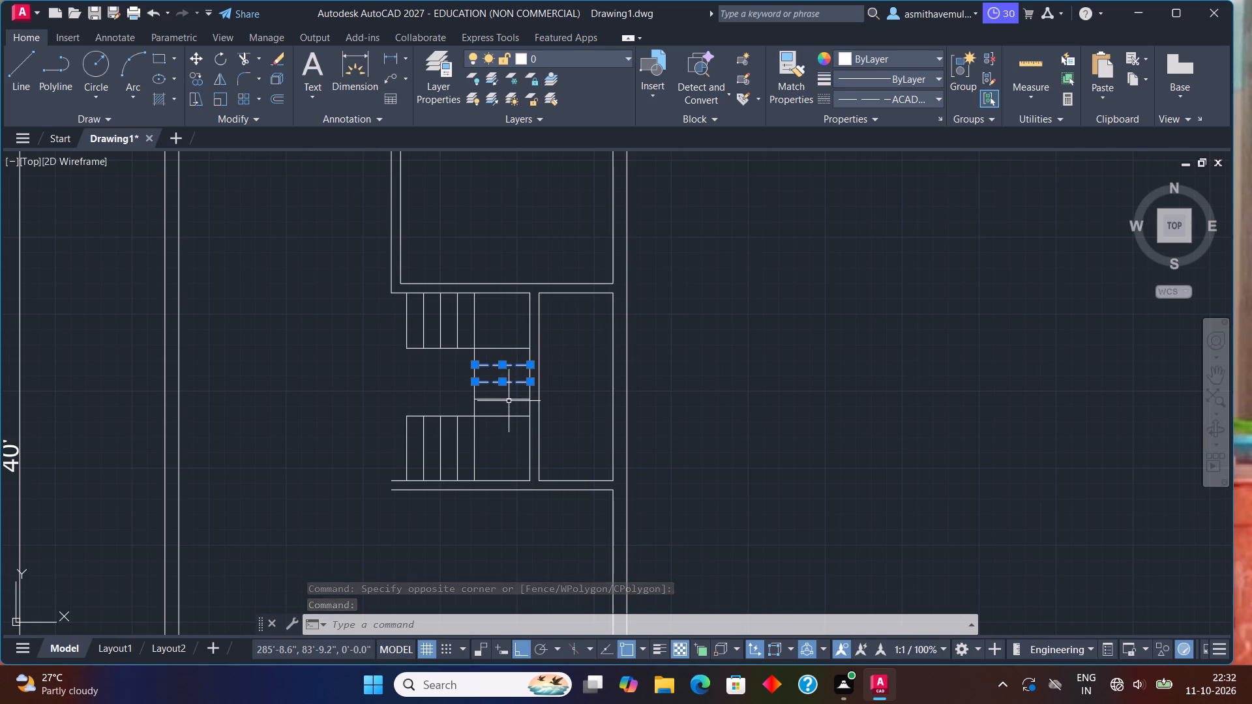
click(509, 401)
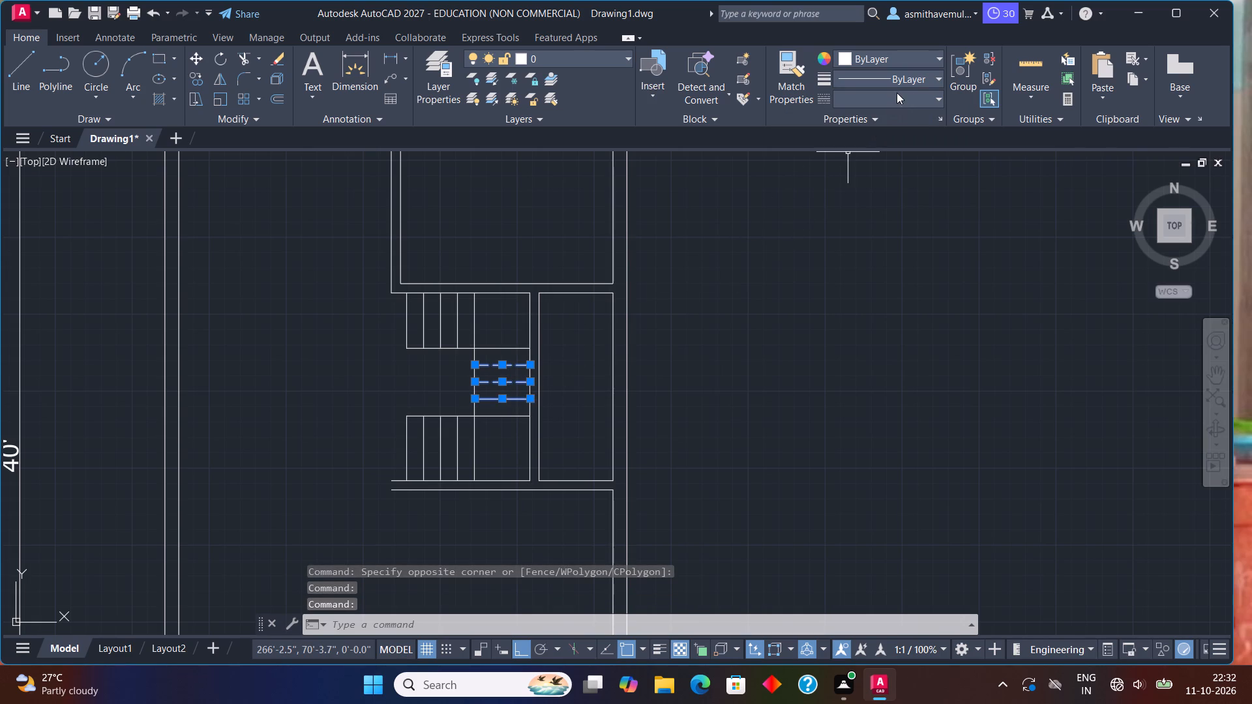
click(898, 89)
click(897, 93)
click(894, 148)
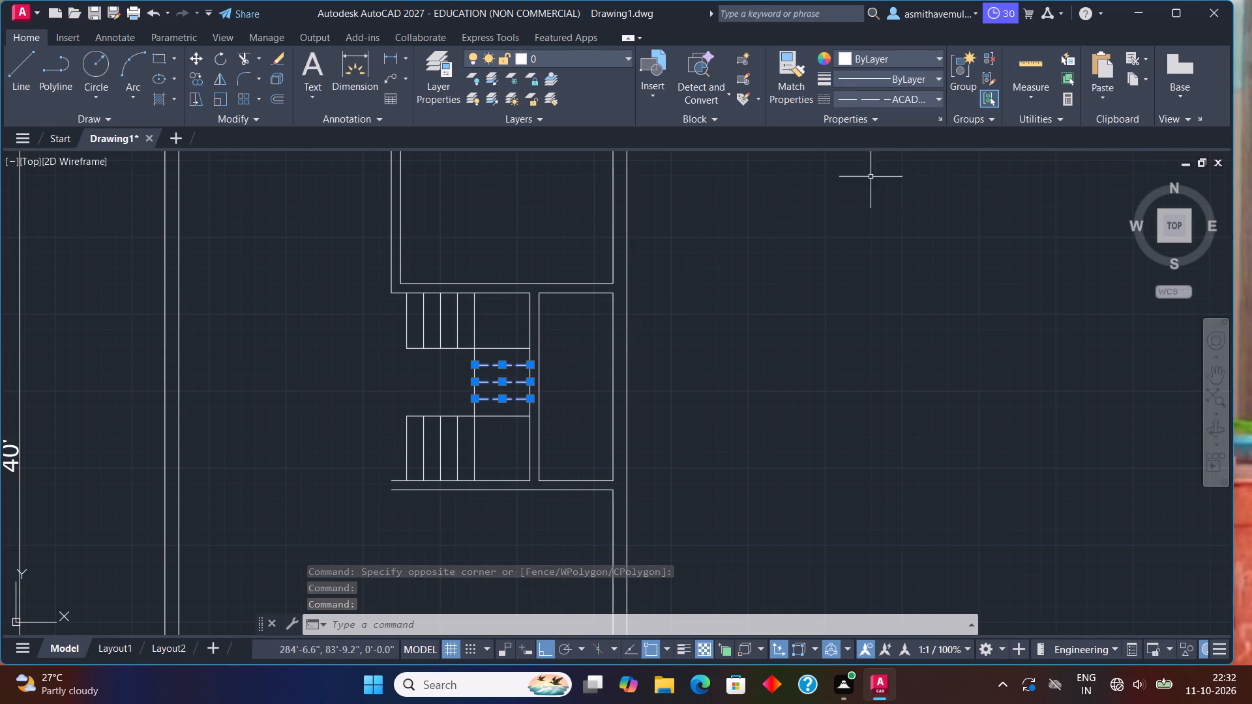
scroll(518, 394, up, 1)
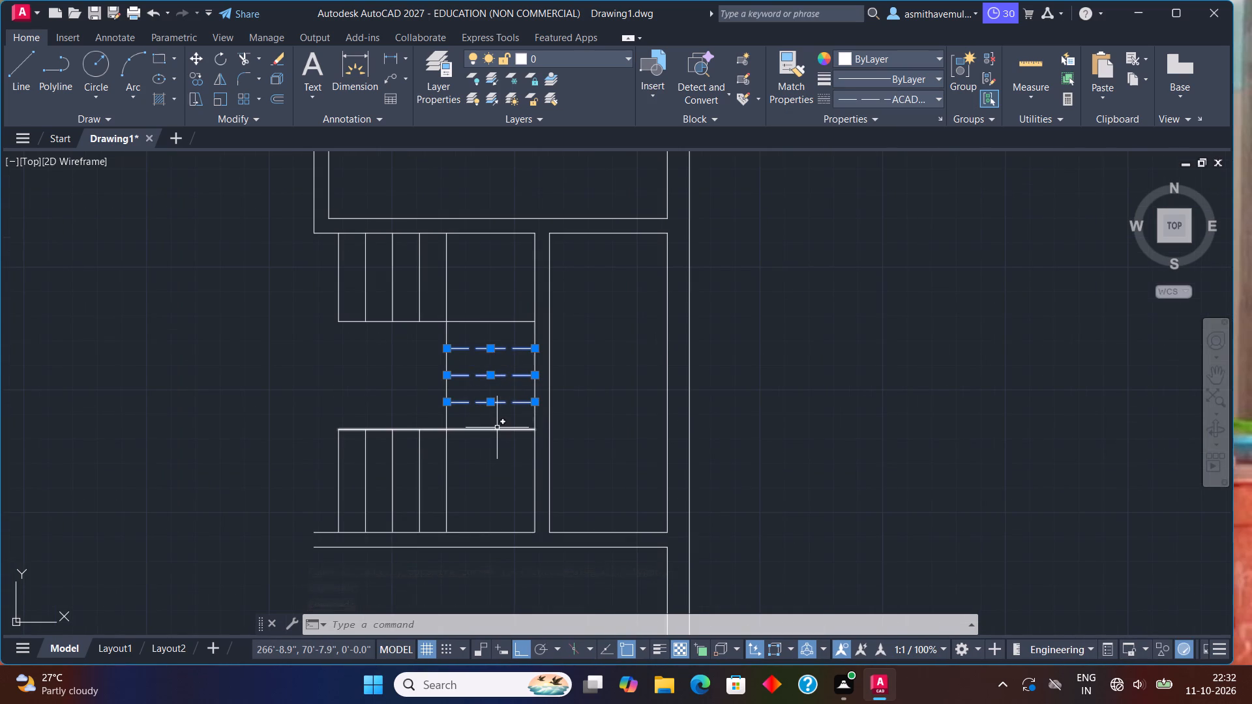
key(Escape)
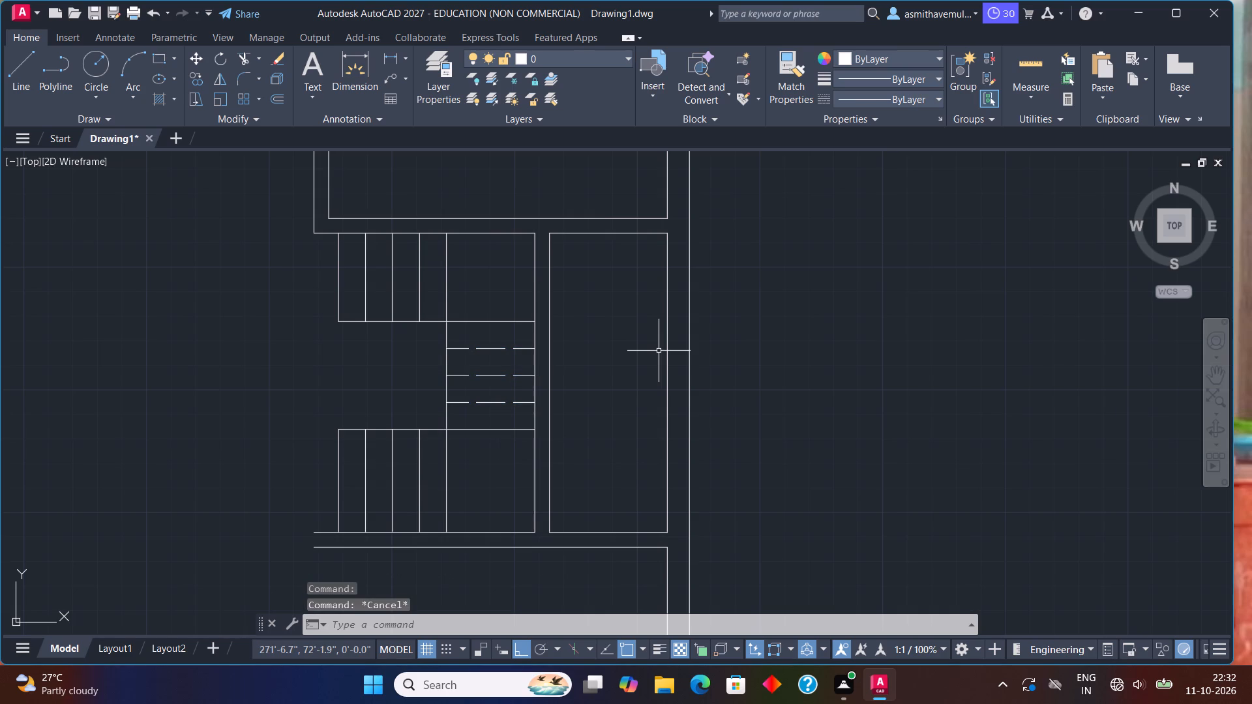
Close the open left end of the wall below the staircase with a short vertical line.
scroll(535, 396, down, 2)
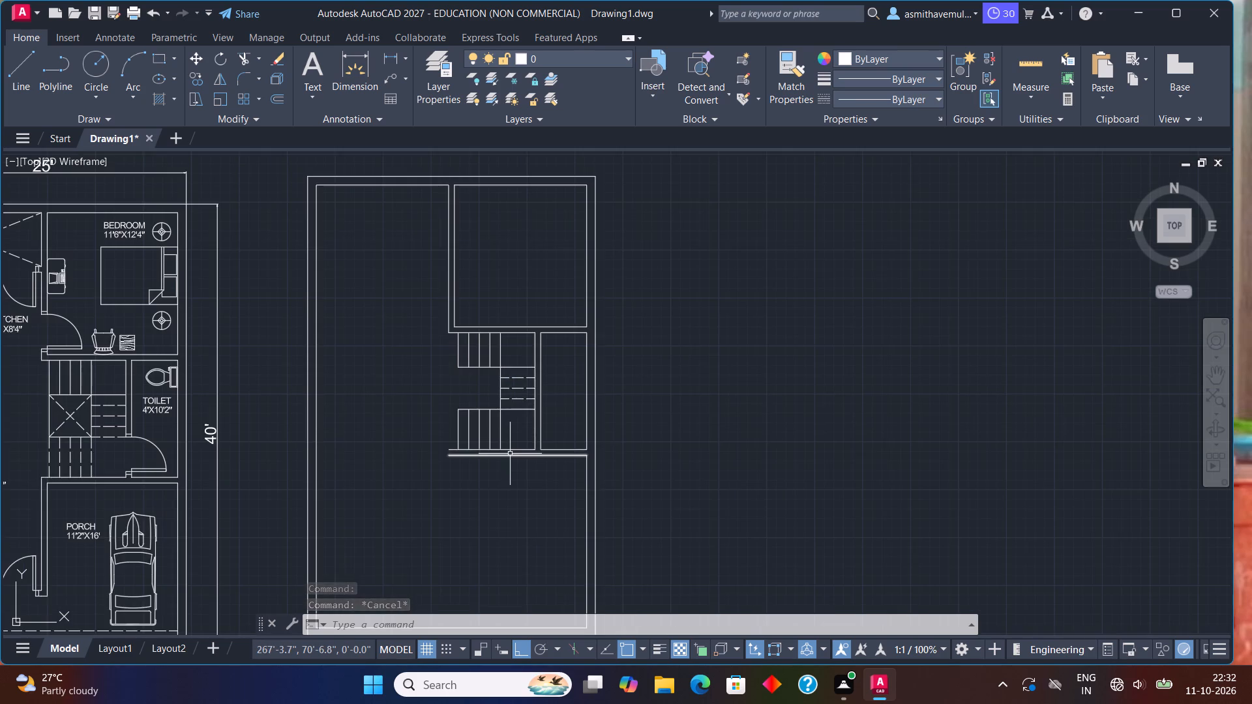
middle_drag(510, 448, 578, 378)
scroll(543, 379, up, 2)
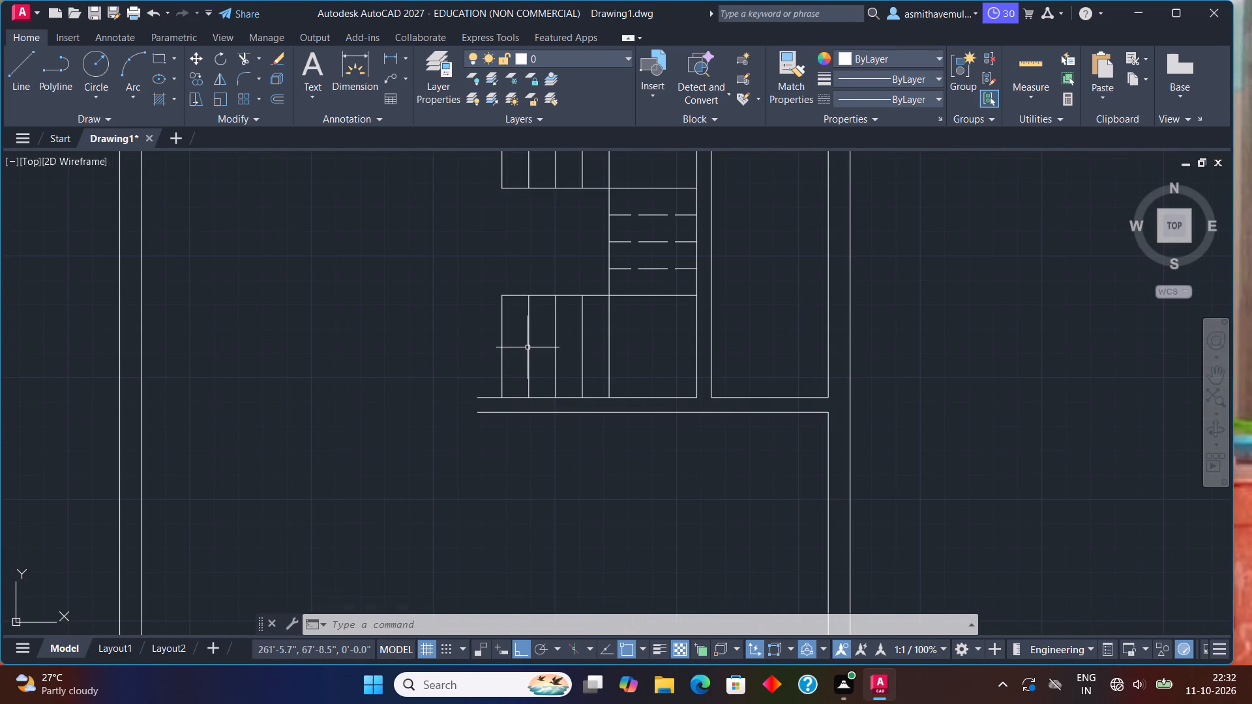
key(l)
key(Return)
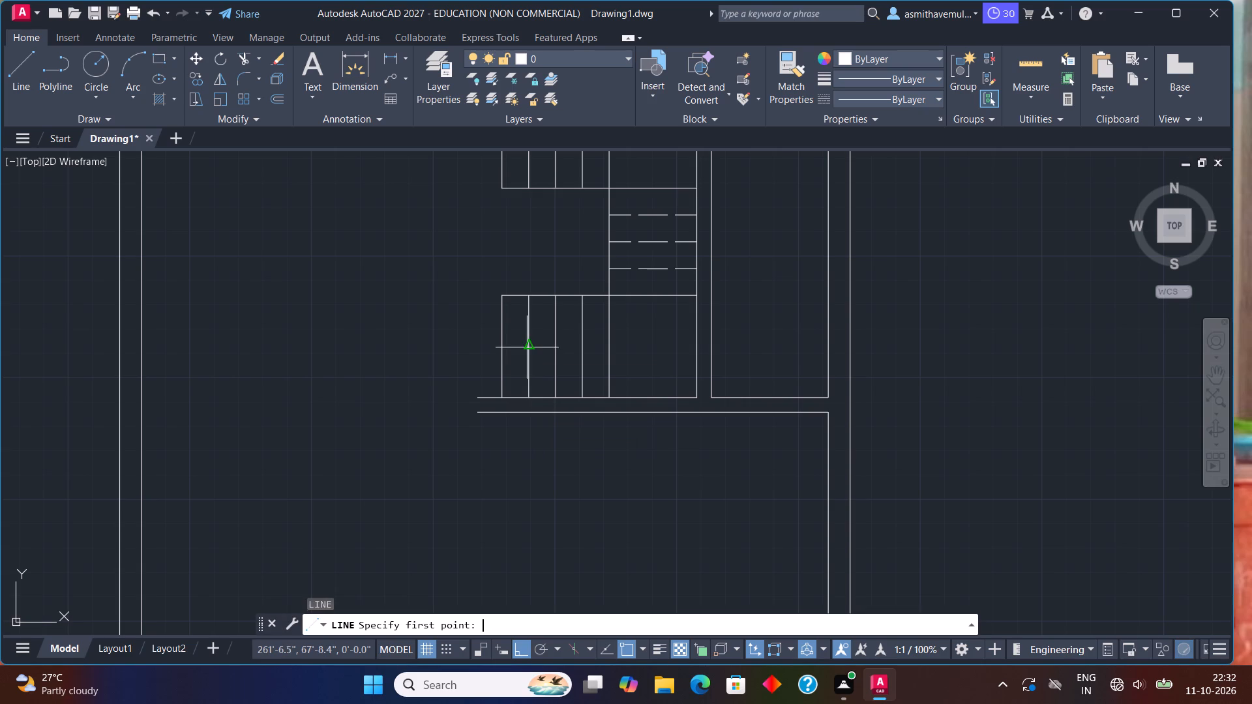
click(483, 411)
click(482, 395)
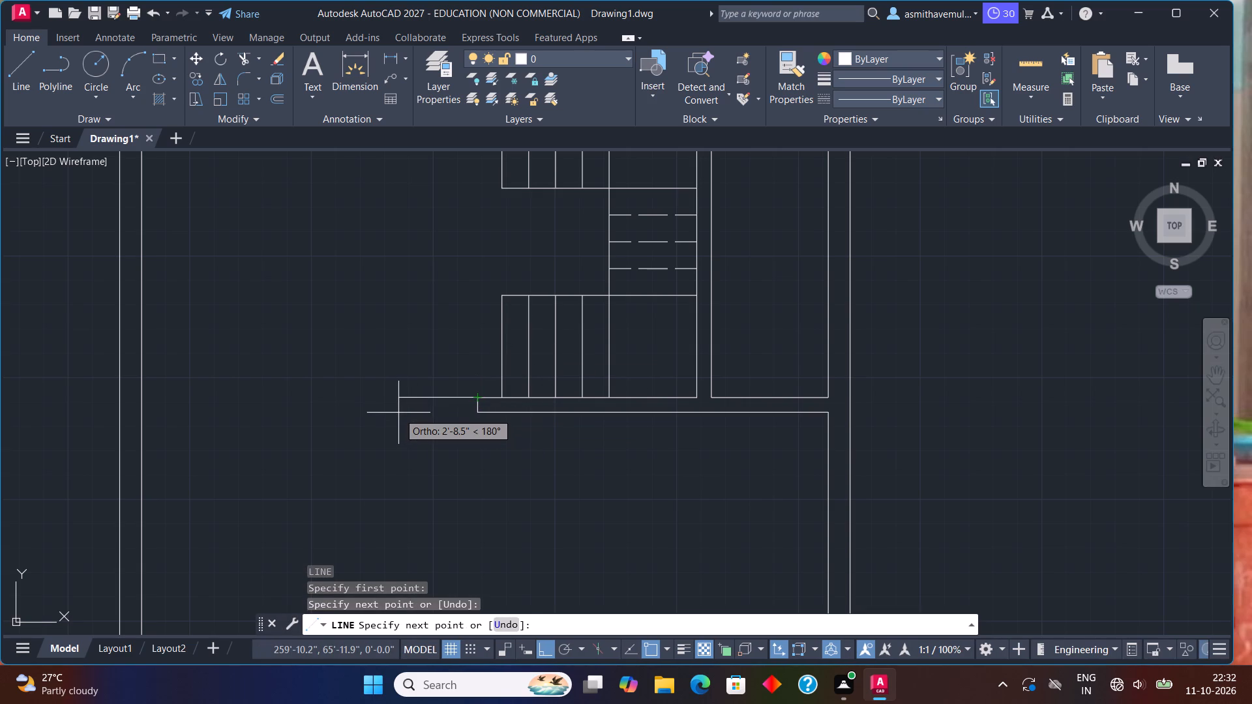
key(Escape)
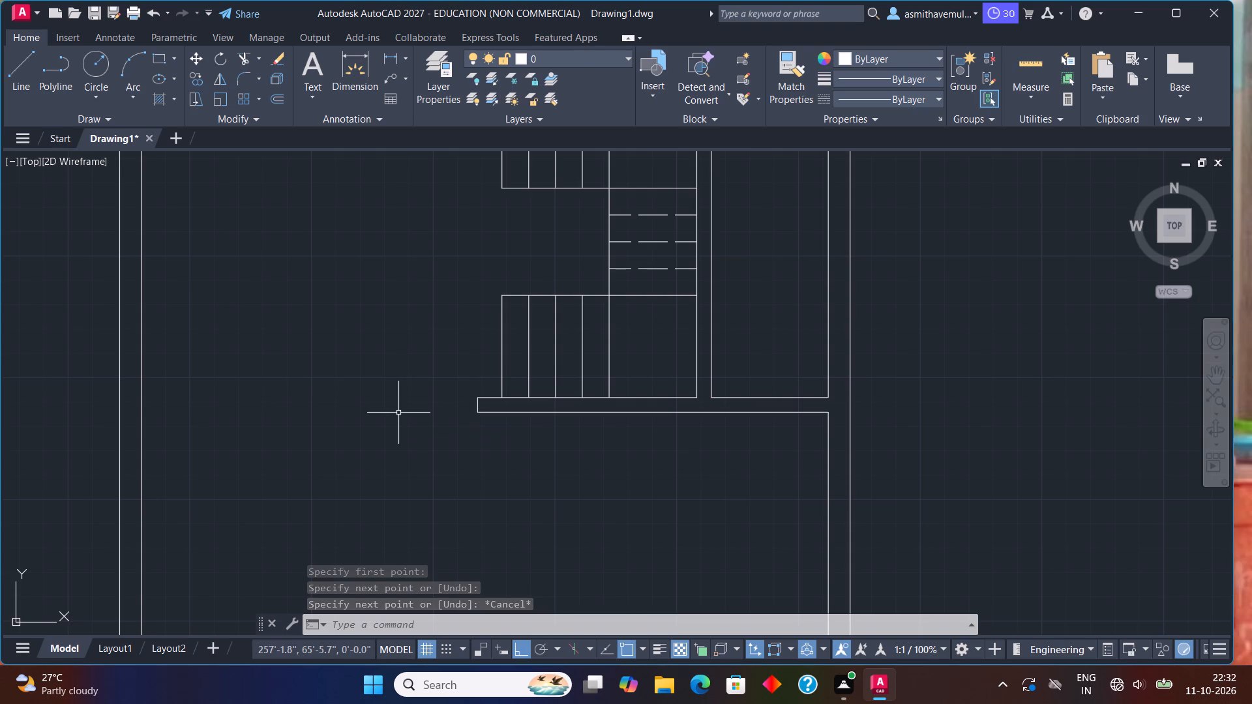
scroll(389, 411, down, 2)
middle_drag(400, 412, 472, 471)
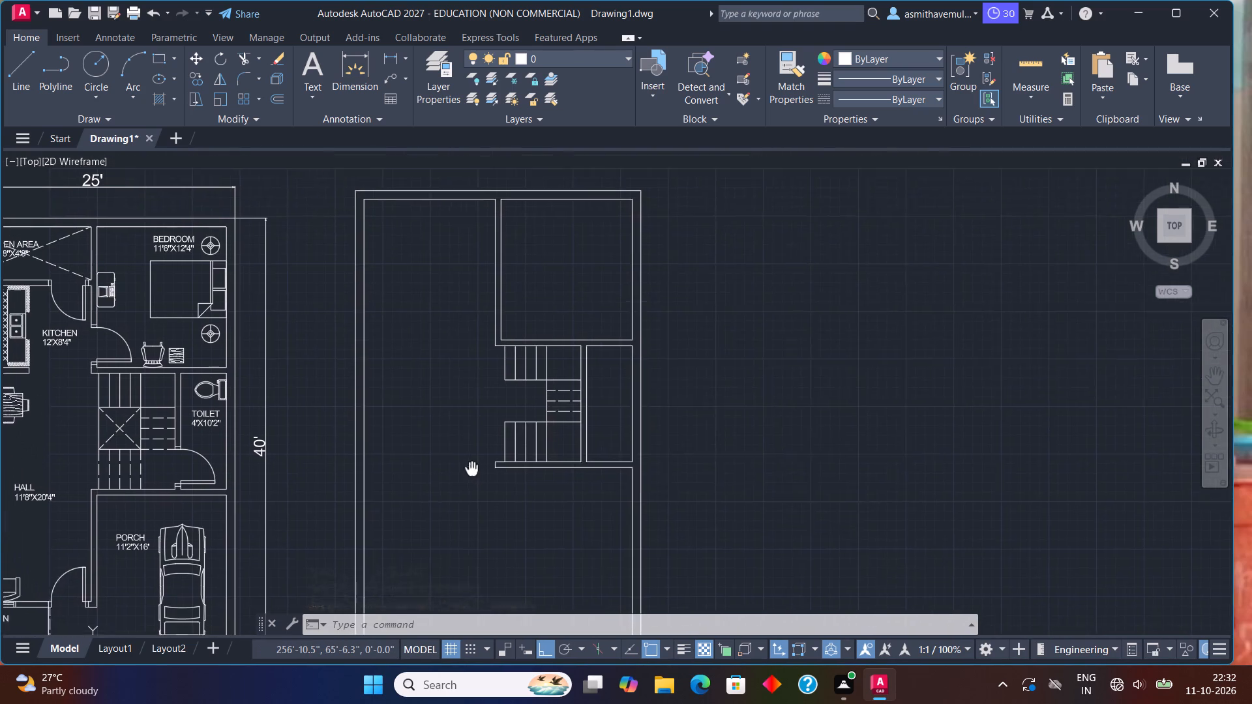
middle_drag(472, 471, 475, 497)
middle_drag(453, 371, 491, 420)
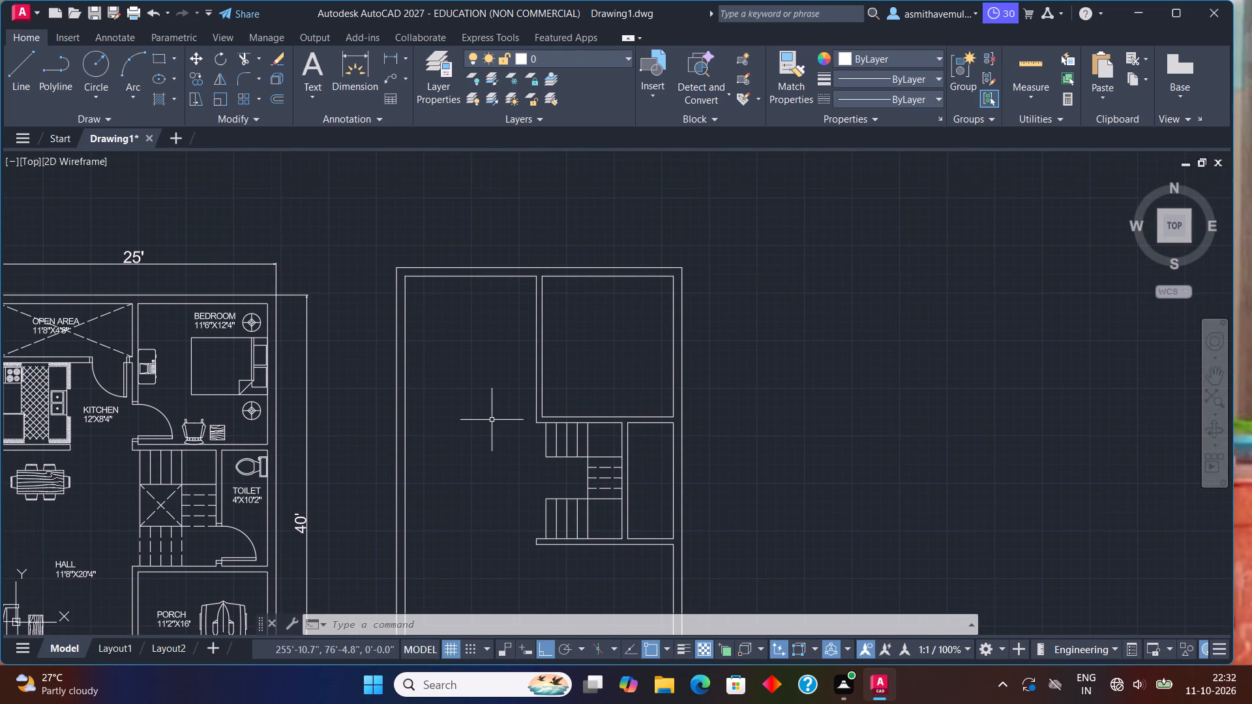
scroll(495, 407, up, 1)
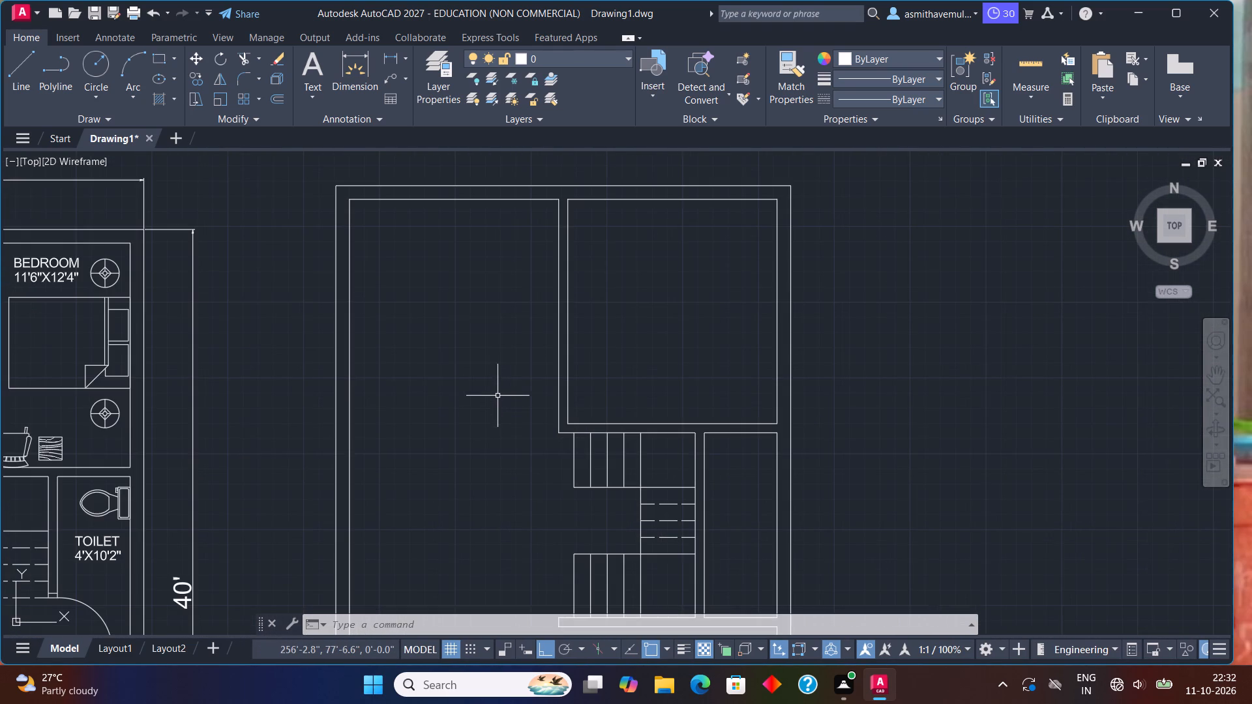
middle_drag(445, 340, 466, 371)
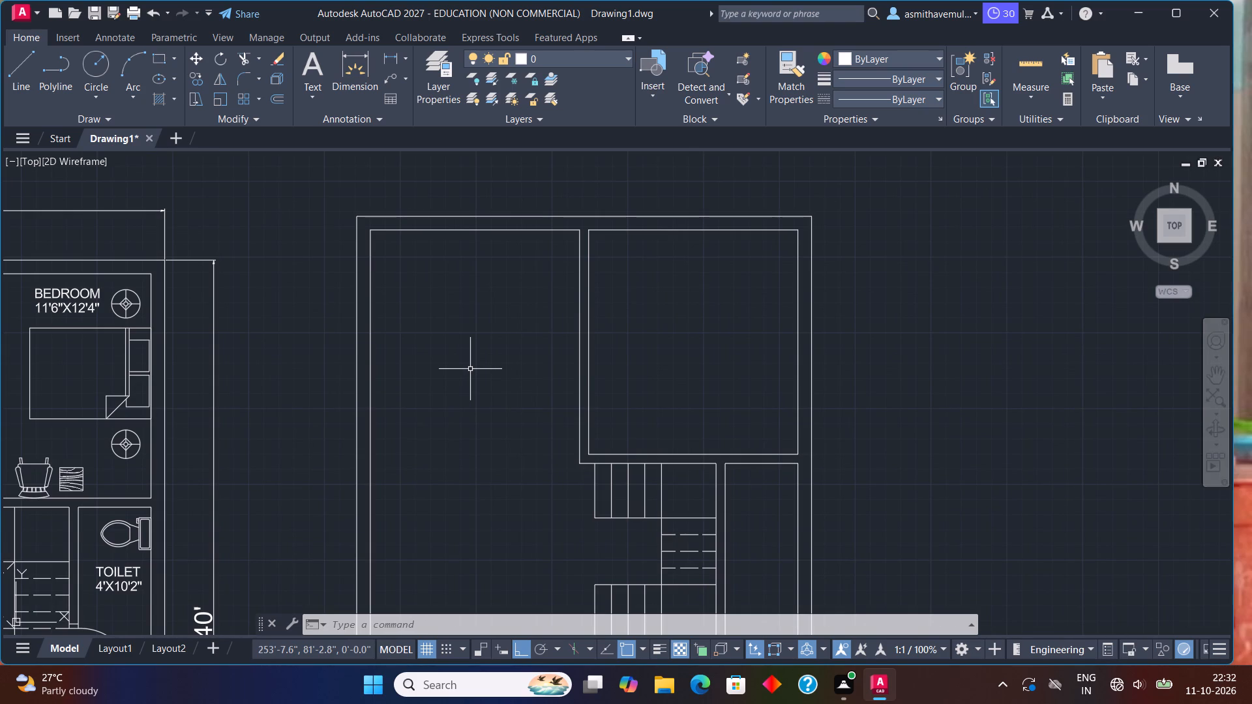
Offset the inner top wall line of the second plan's upper-left room 4'8" downward into the room.
key(o)
key(Return)
text(4')
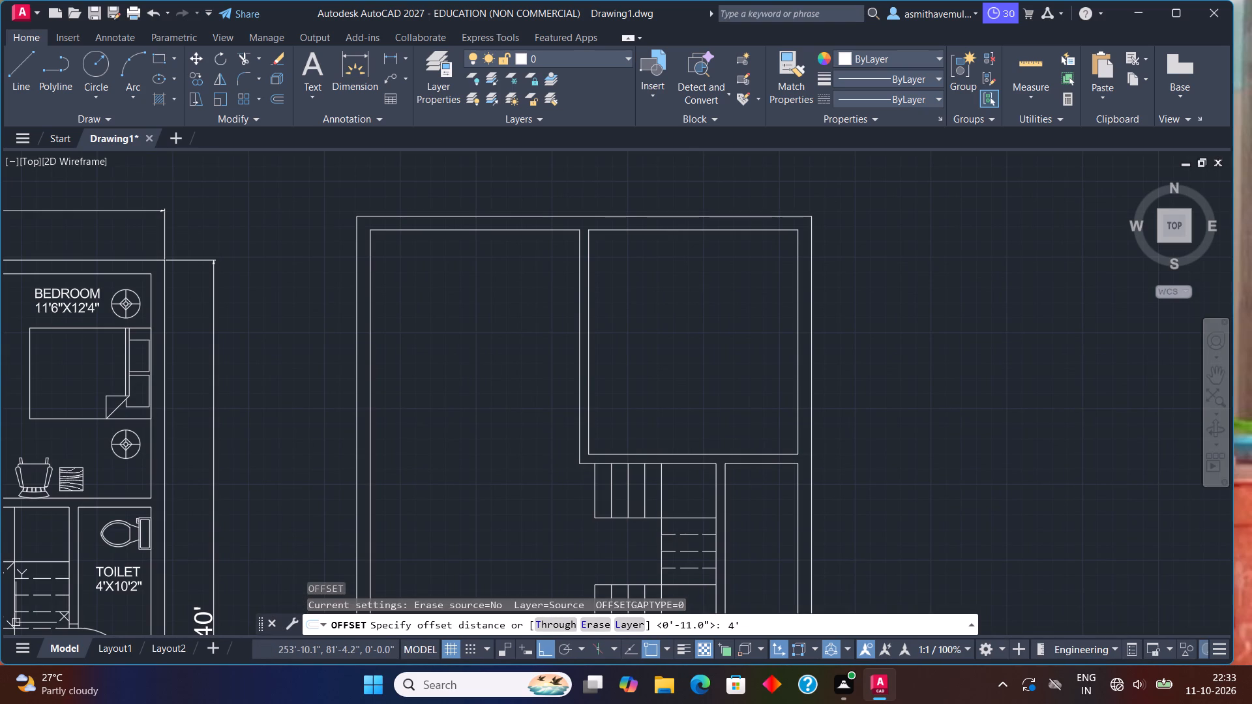
key(8)
key(shift+quotedbl)
key(Return)
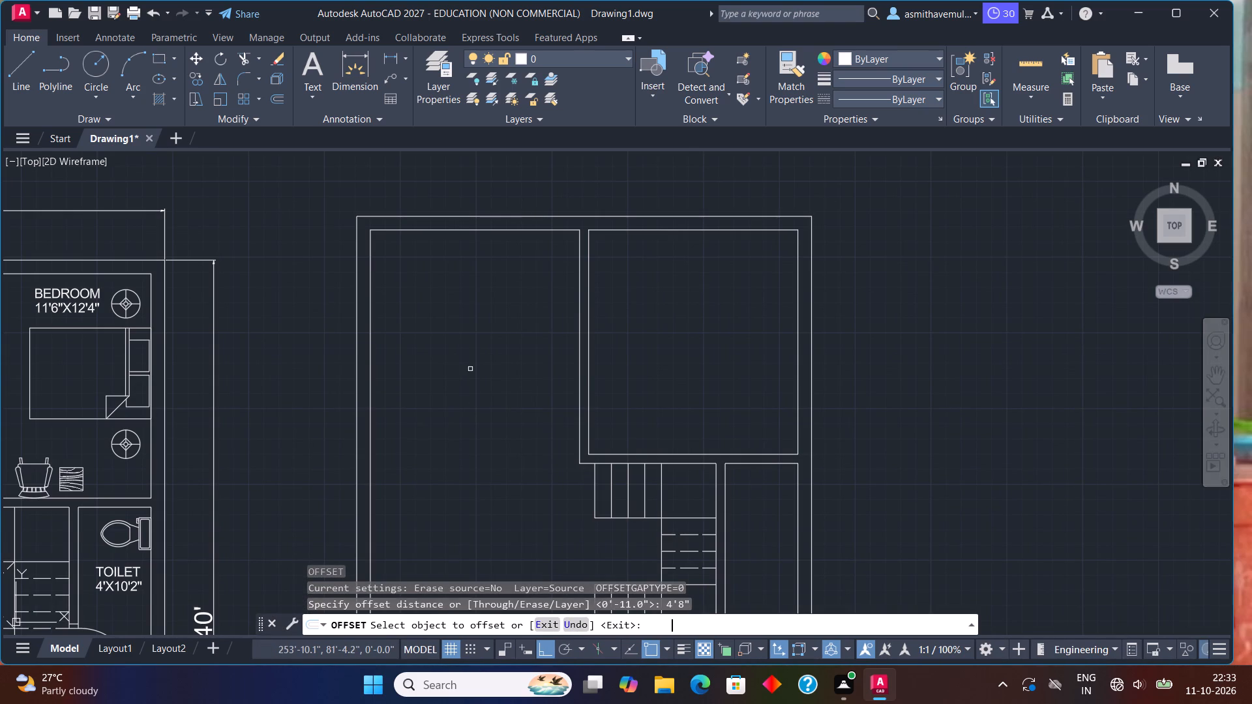
click(527, 229)
click(482, 287)
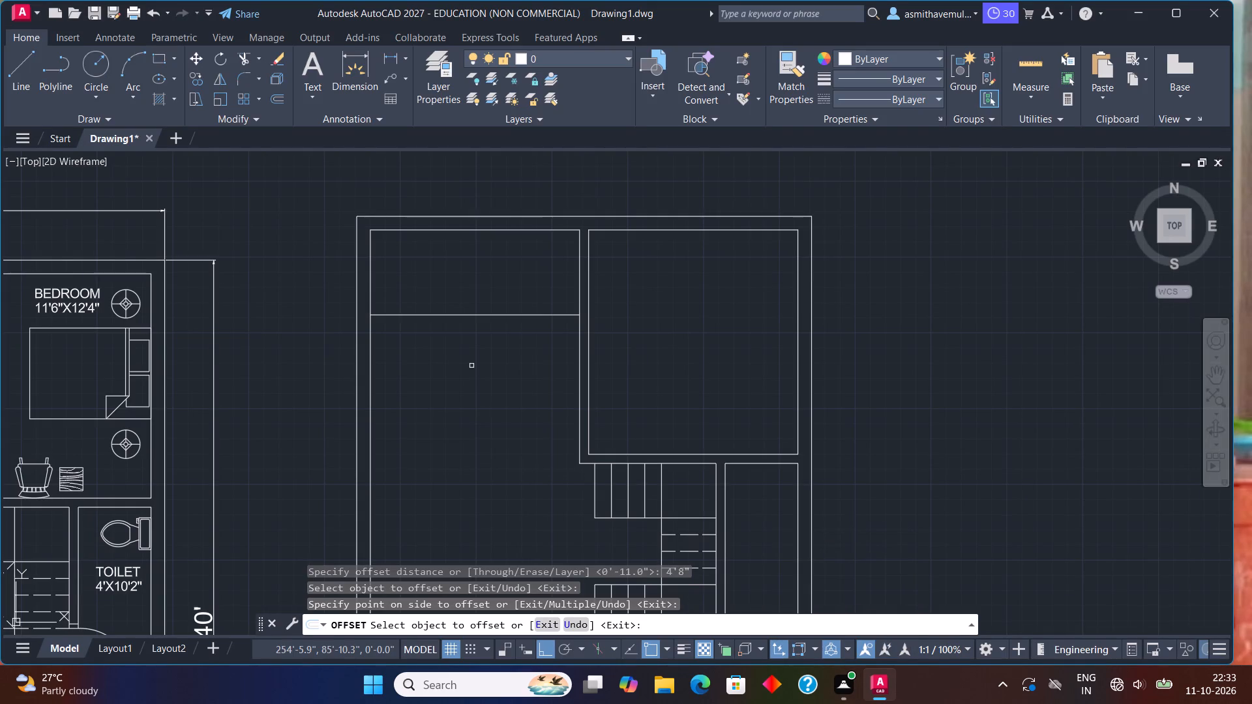
key(Escape)
Offset the new horizontal partition line 6" downward to form the second face of the wall.
key(o)
key(Return)
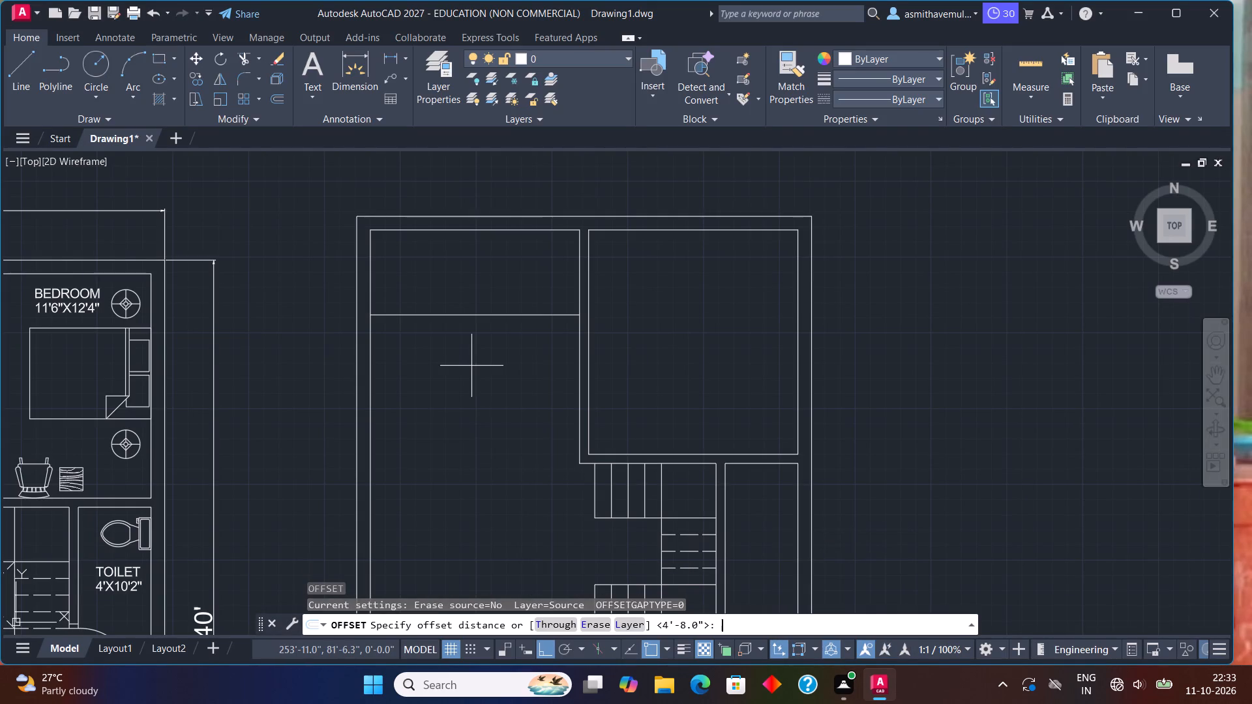
key(6)
key(shift+quotedbl)
key(Return)
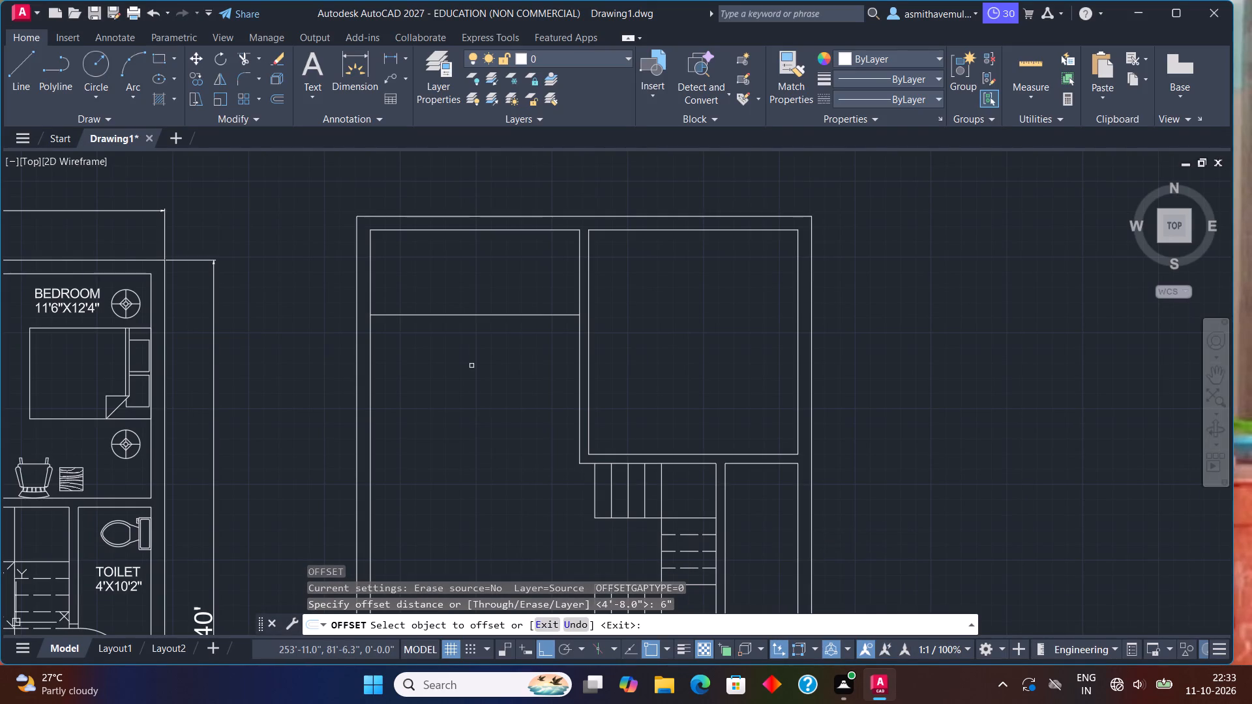
click(463, 314)
click(455, 372)
key(Escape)
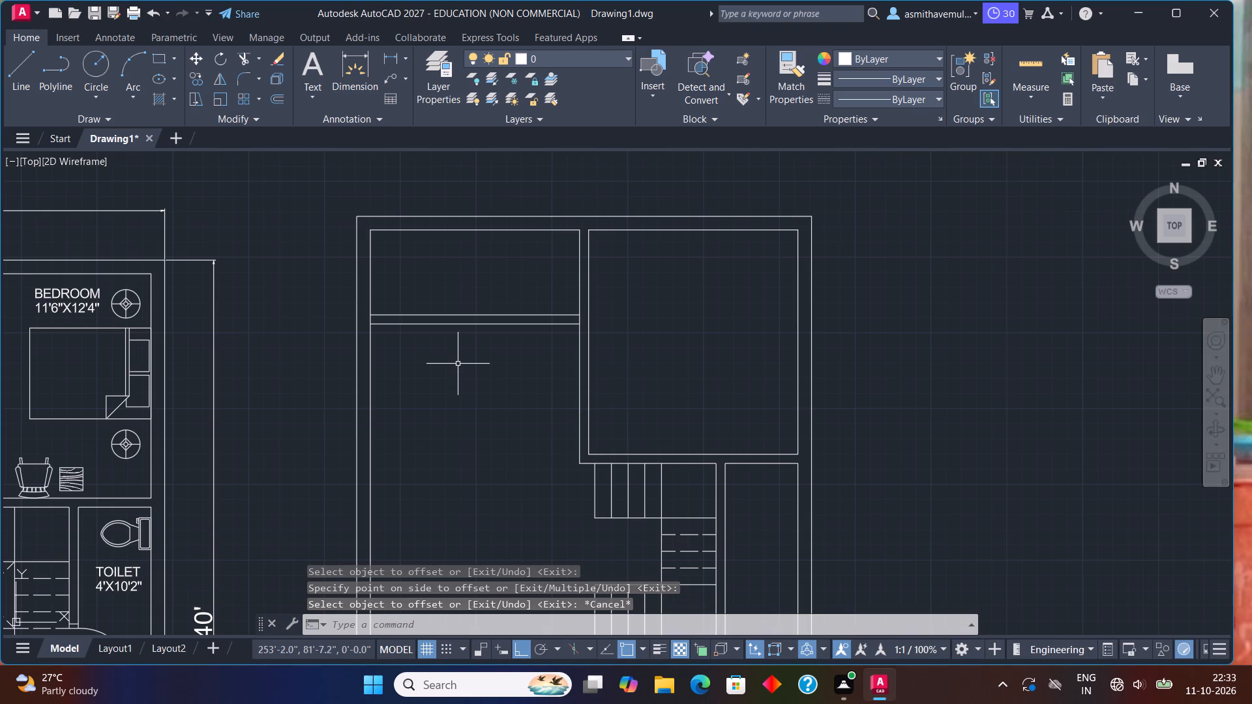
Trim the vertical wall lines between the two partition faces at both ends to open the wall junctions.
middle_drag(478, 381, 500, 435)
scroll(494, 428, up, 1)
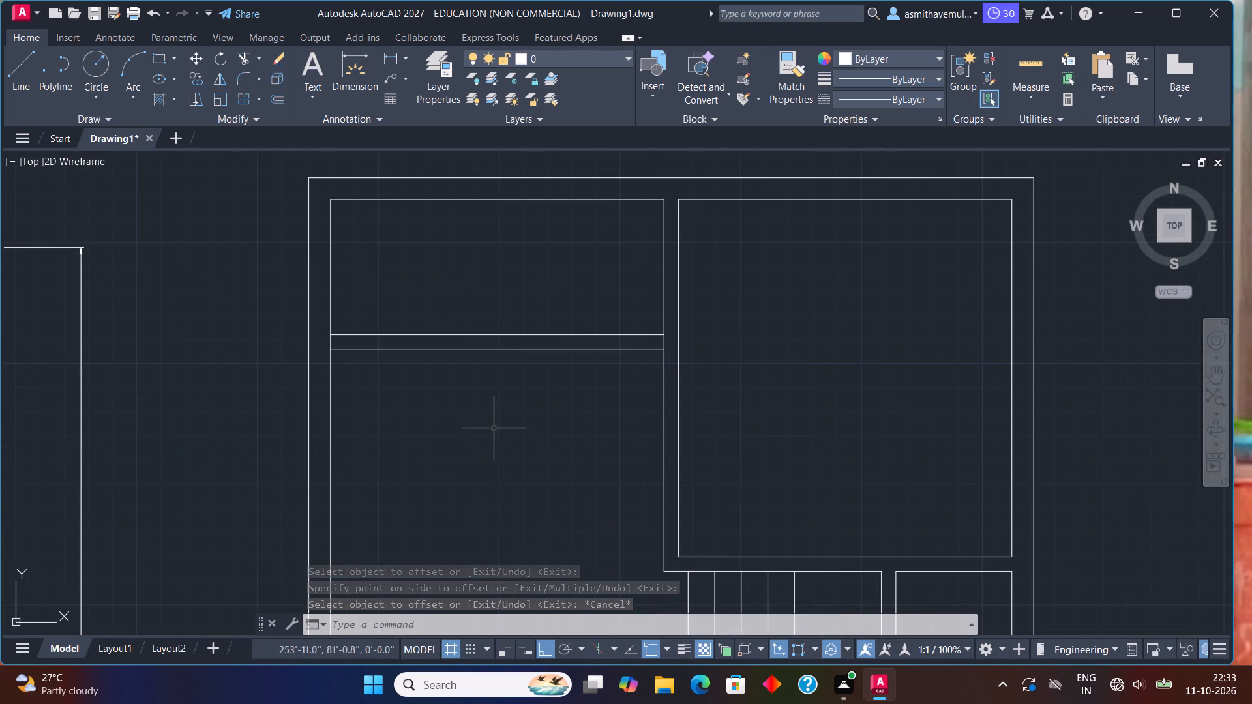
text(TRIM)
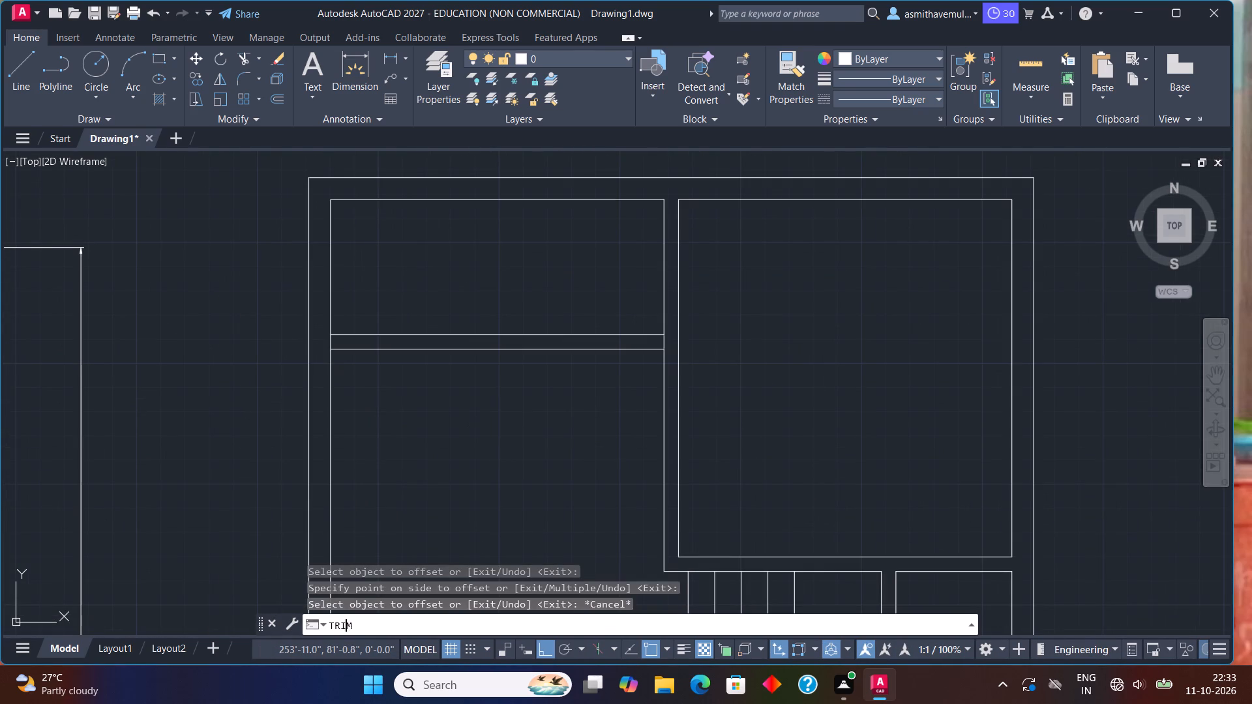
key(Return)
scroll(406, 321, up, 1)
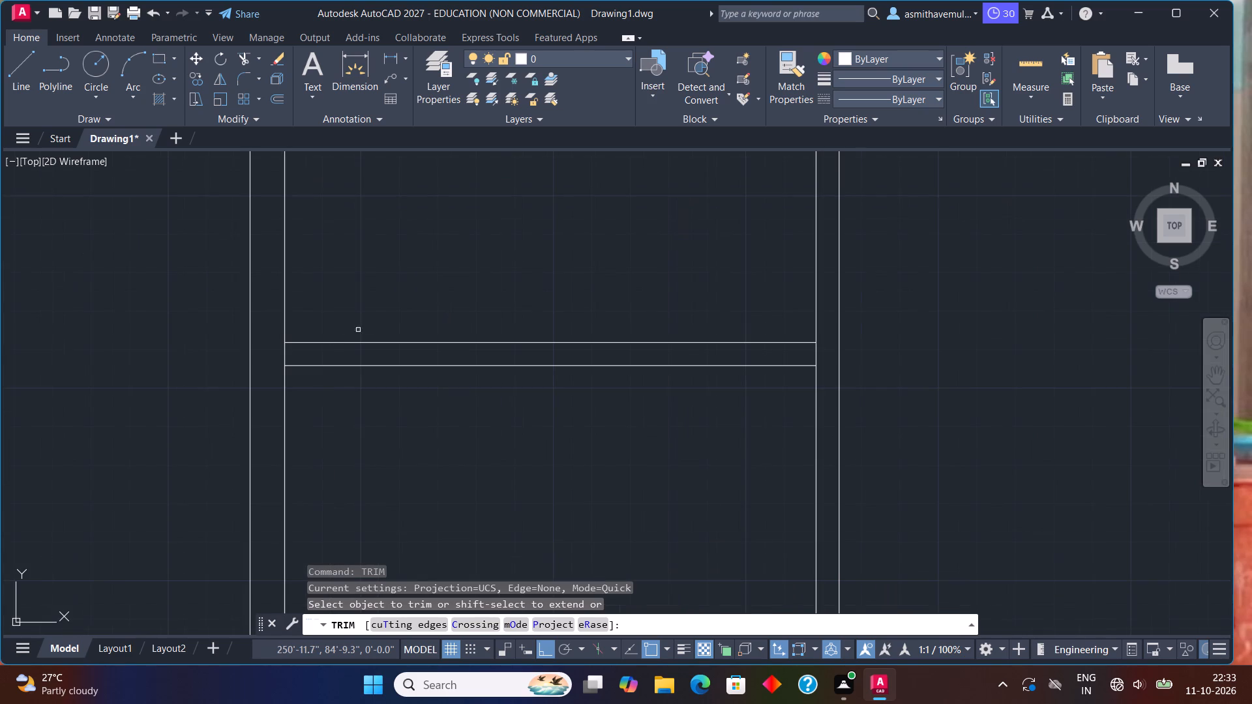
drag(279, 359, 295, 357)
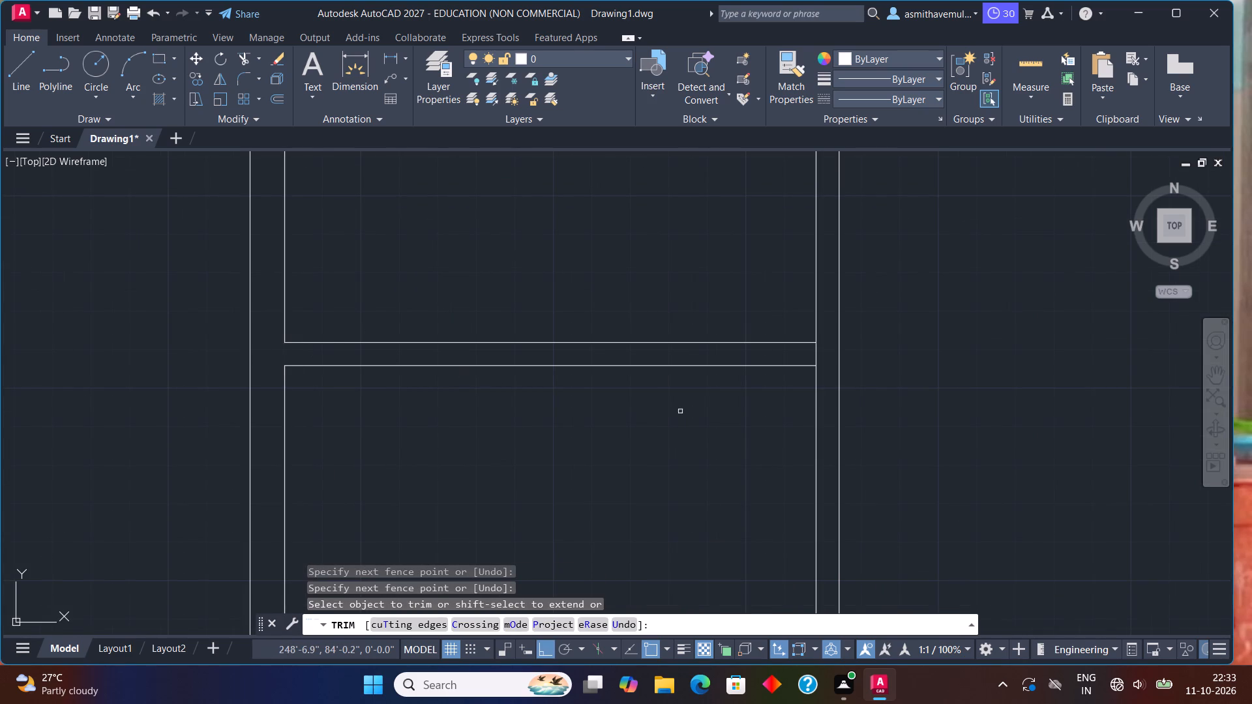
drag(801, 358, 821, 357)
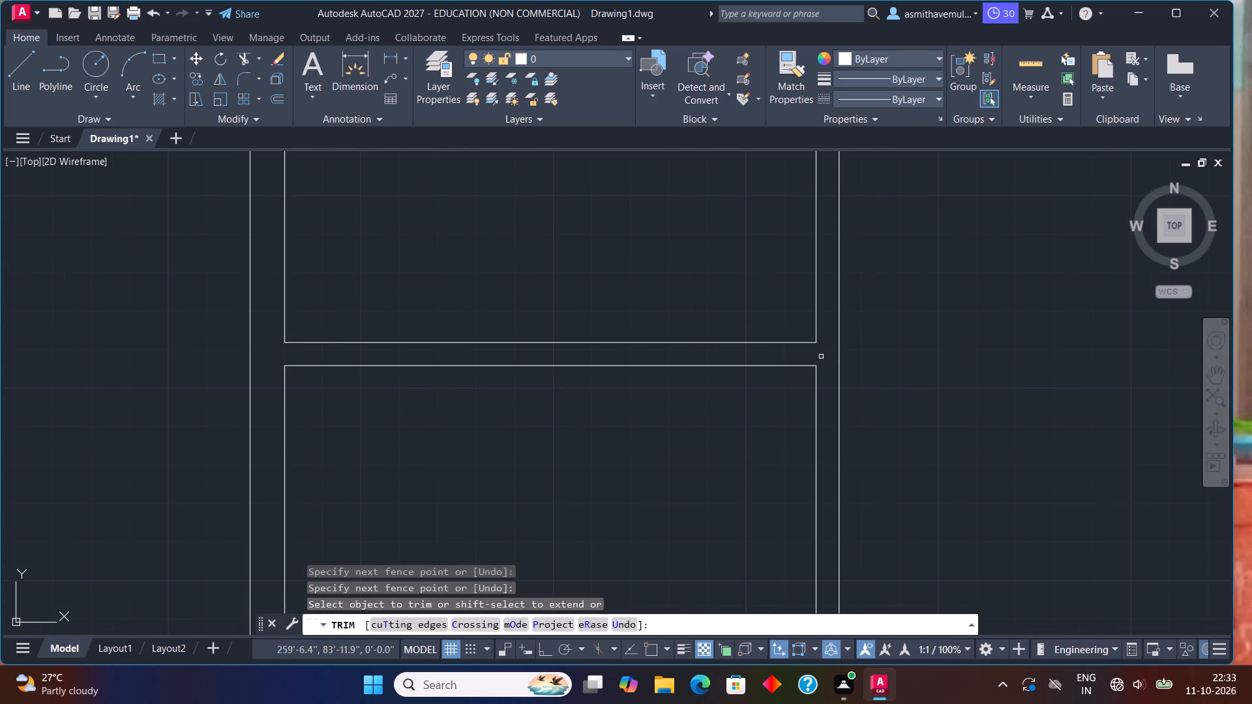
key(Escape)
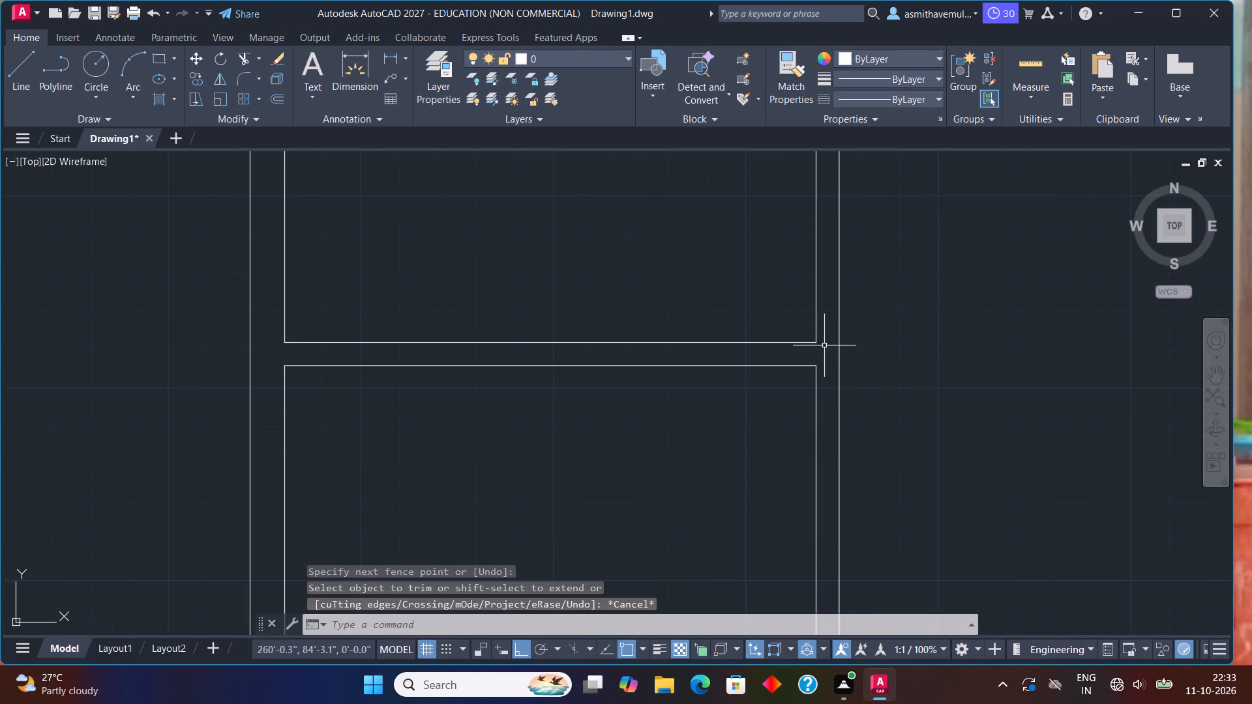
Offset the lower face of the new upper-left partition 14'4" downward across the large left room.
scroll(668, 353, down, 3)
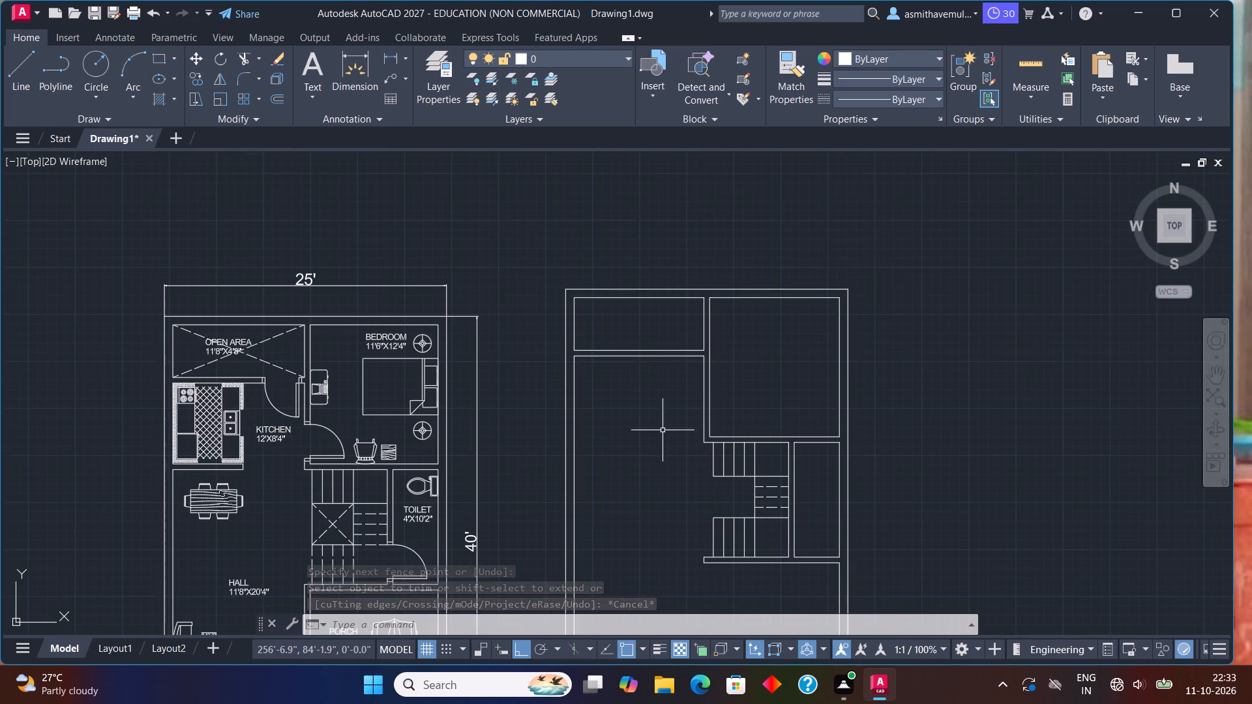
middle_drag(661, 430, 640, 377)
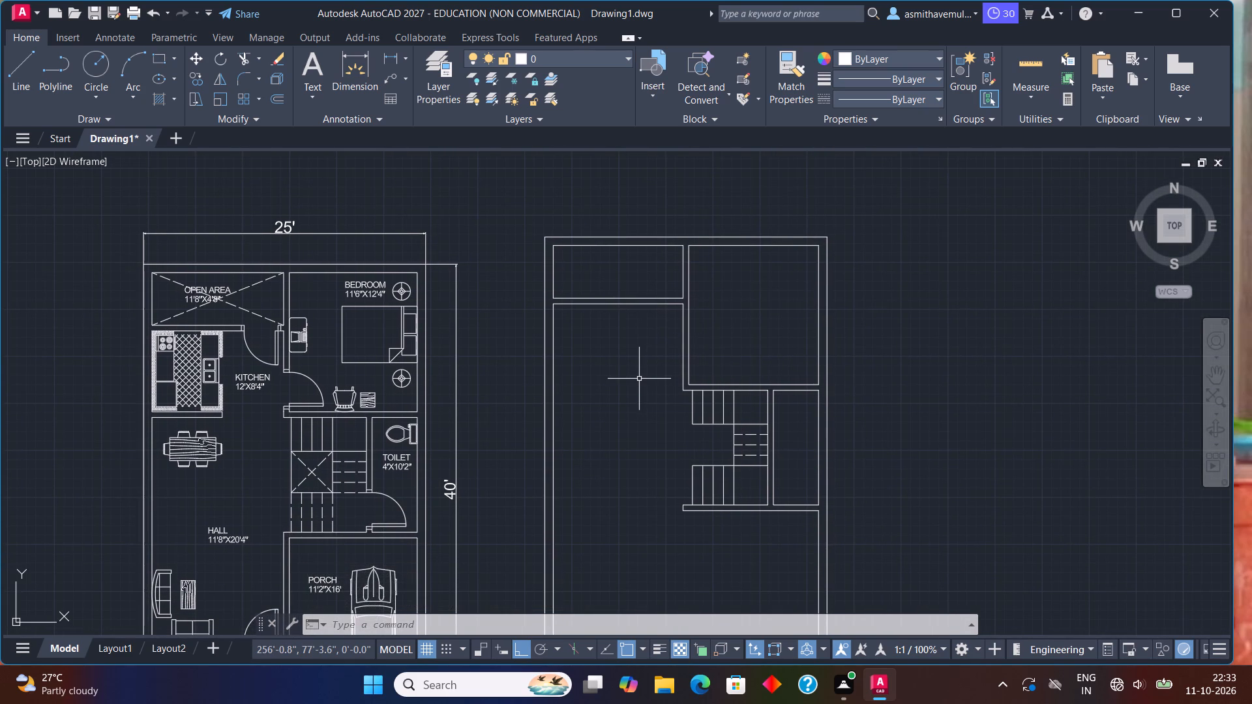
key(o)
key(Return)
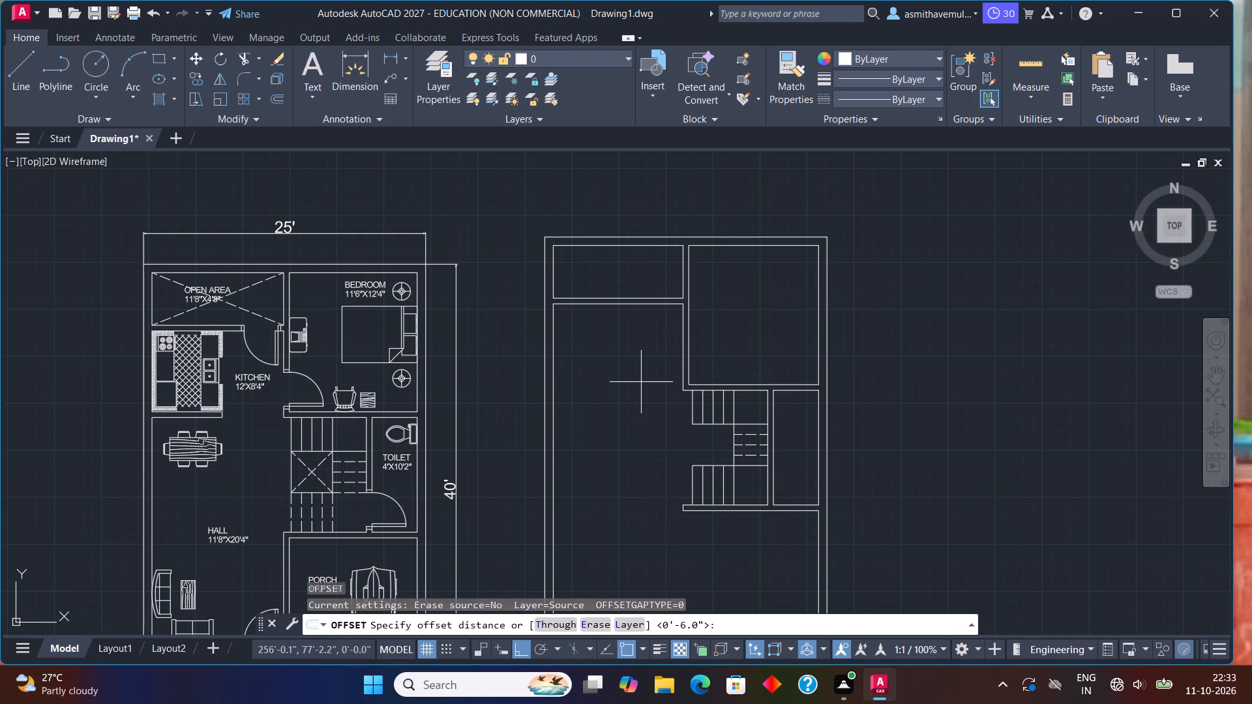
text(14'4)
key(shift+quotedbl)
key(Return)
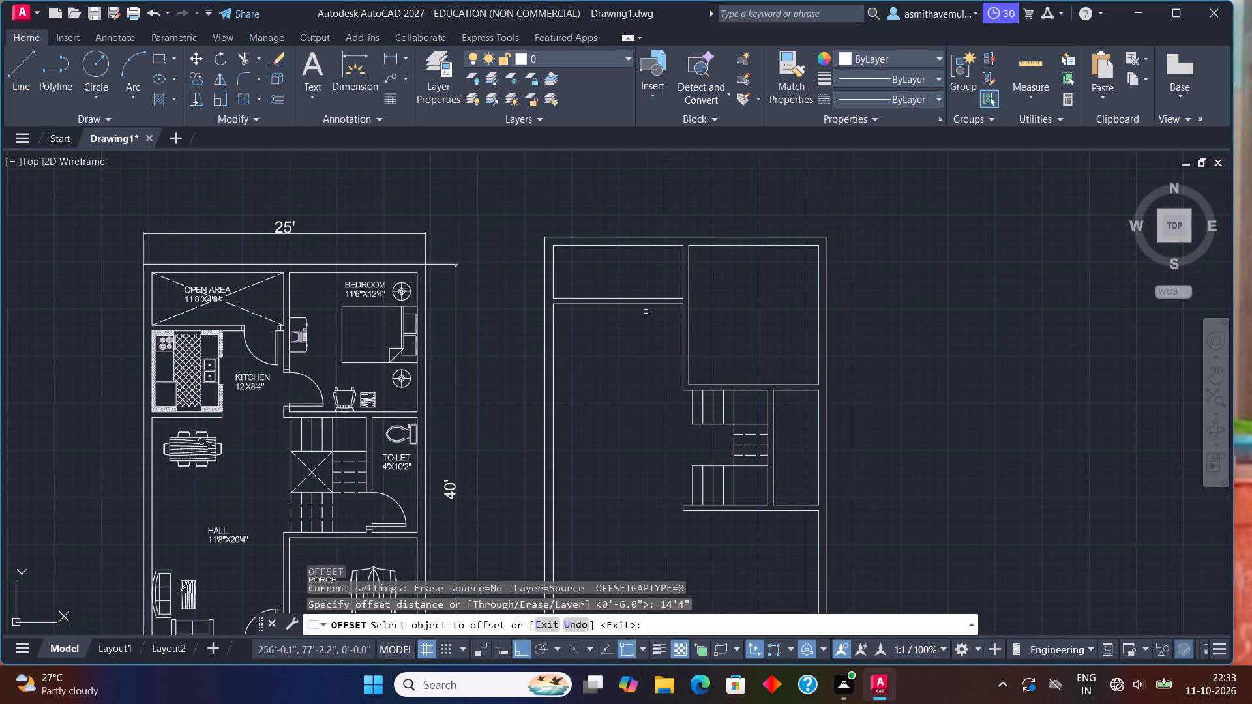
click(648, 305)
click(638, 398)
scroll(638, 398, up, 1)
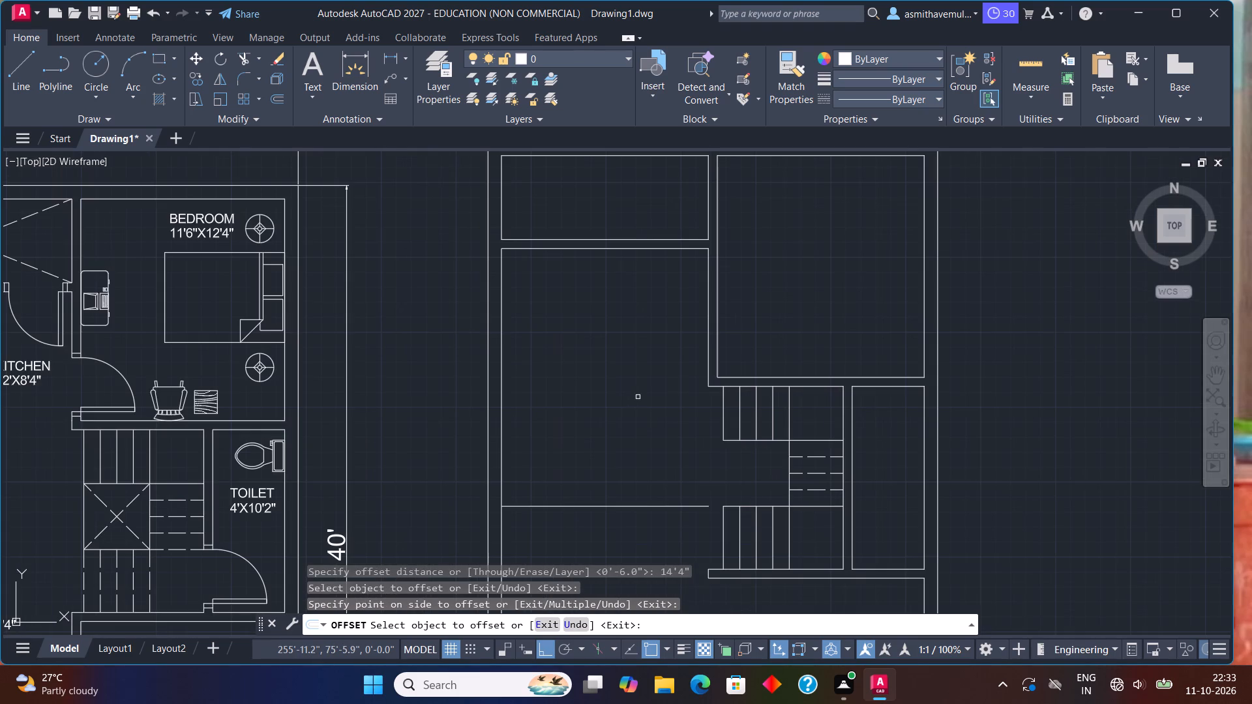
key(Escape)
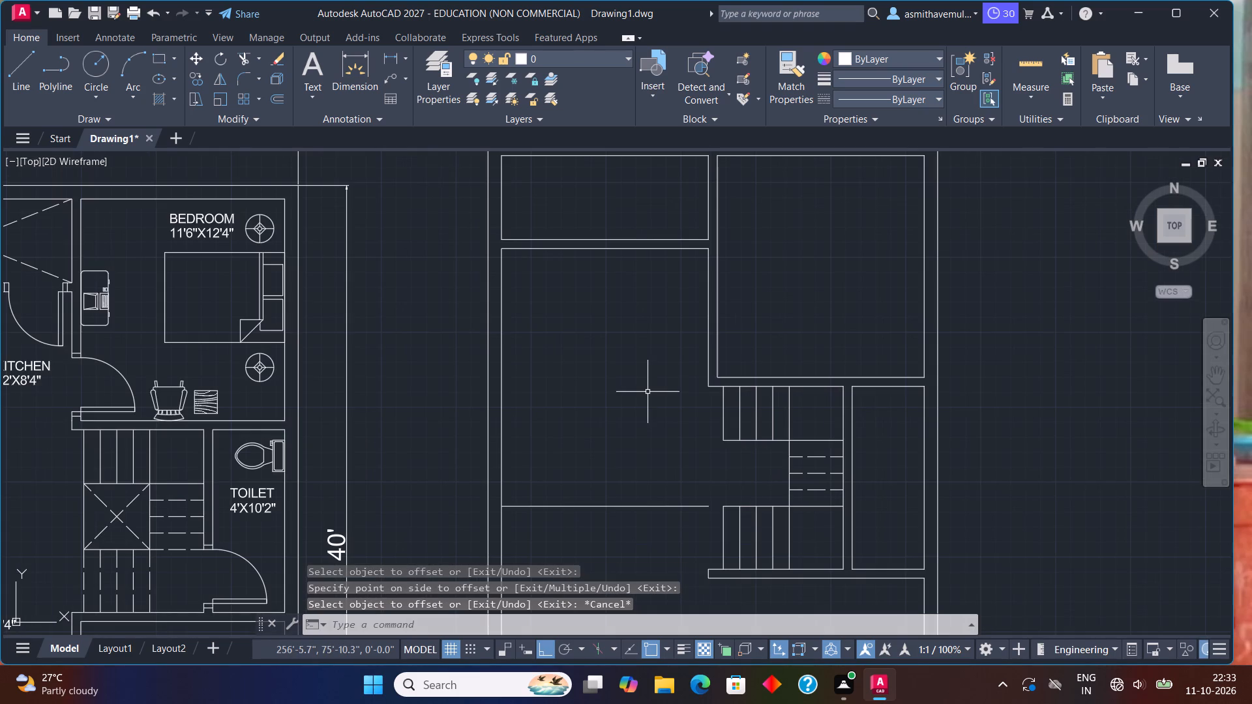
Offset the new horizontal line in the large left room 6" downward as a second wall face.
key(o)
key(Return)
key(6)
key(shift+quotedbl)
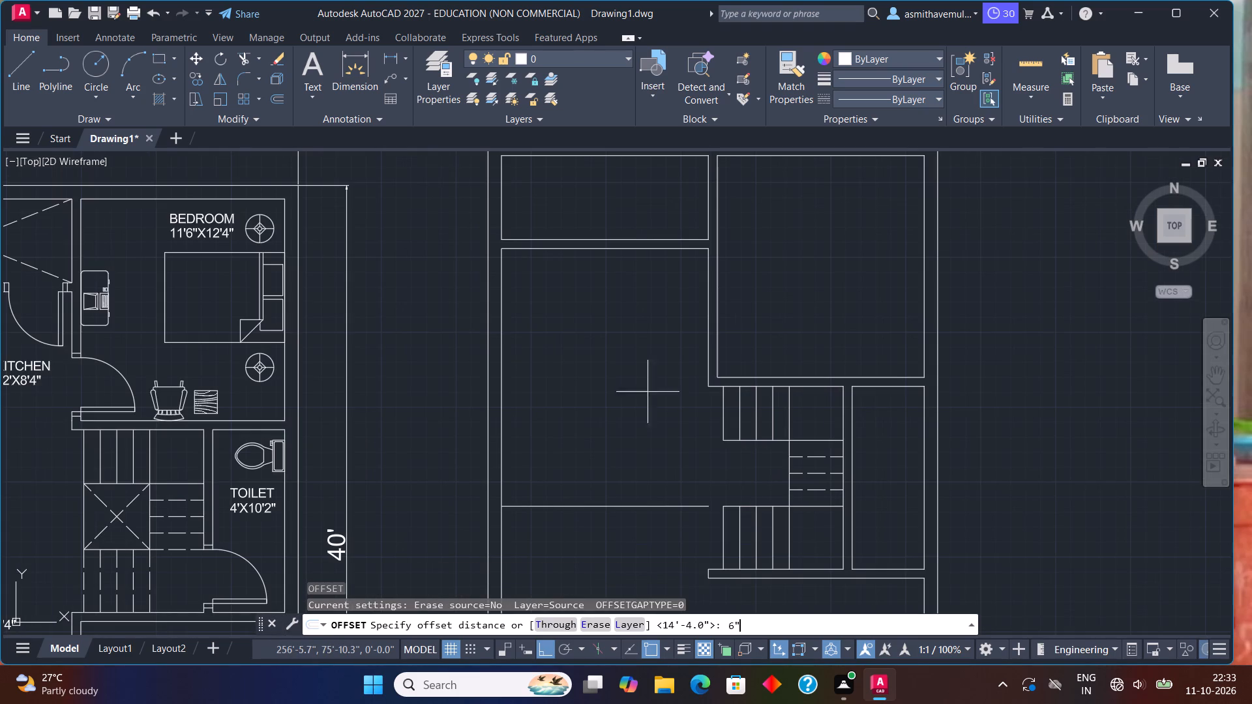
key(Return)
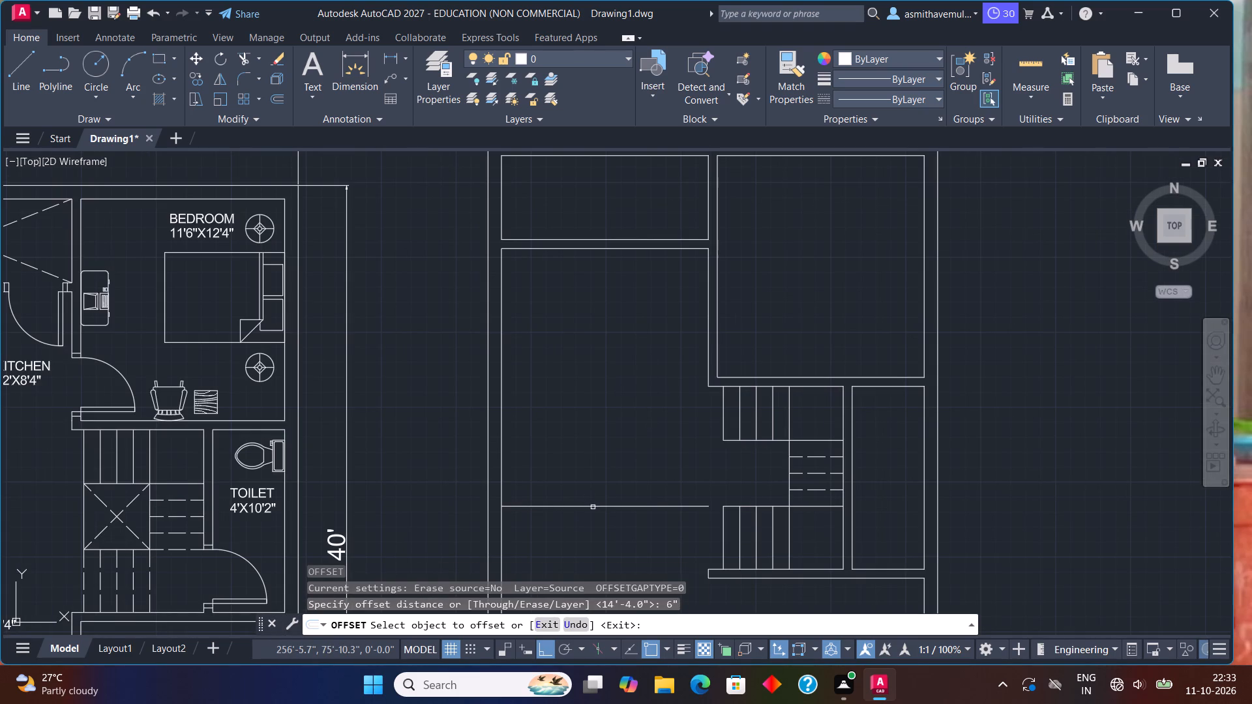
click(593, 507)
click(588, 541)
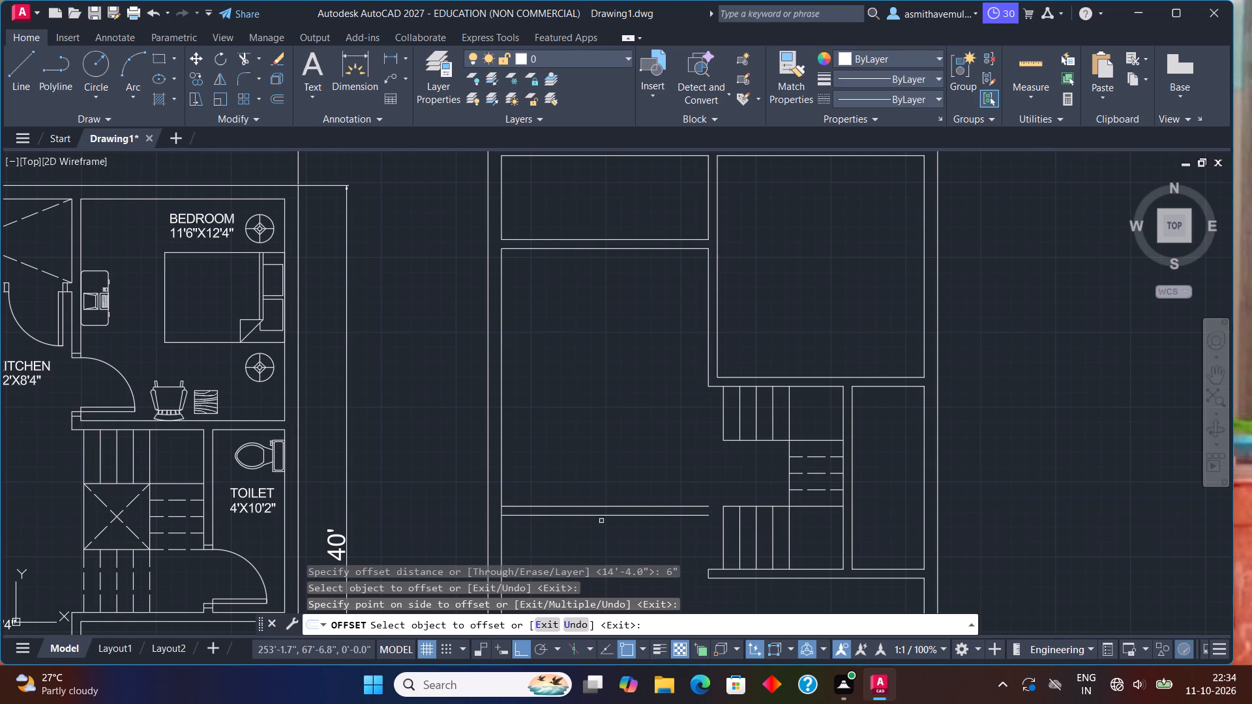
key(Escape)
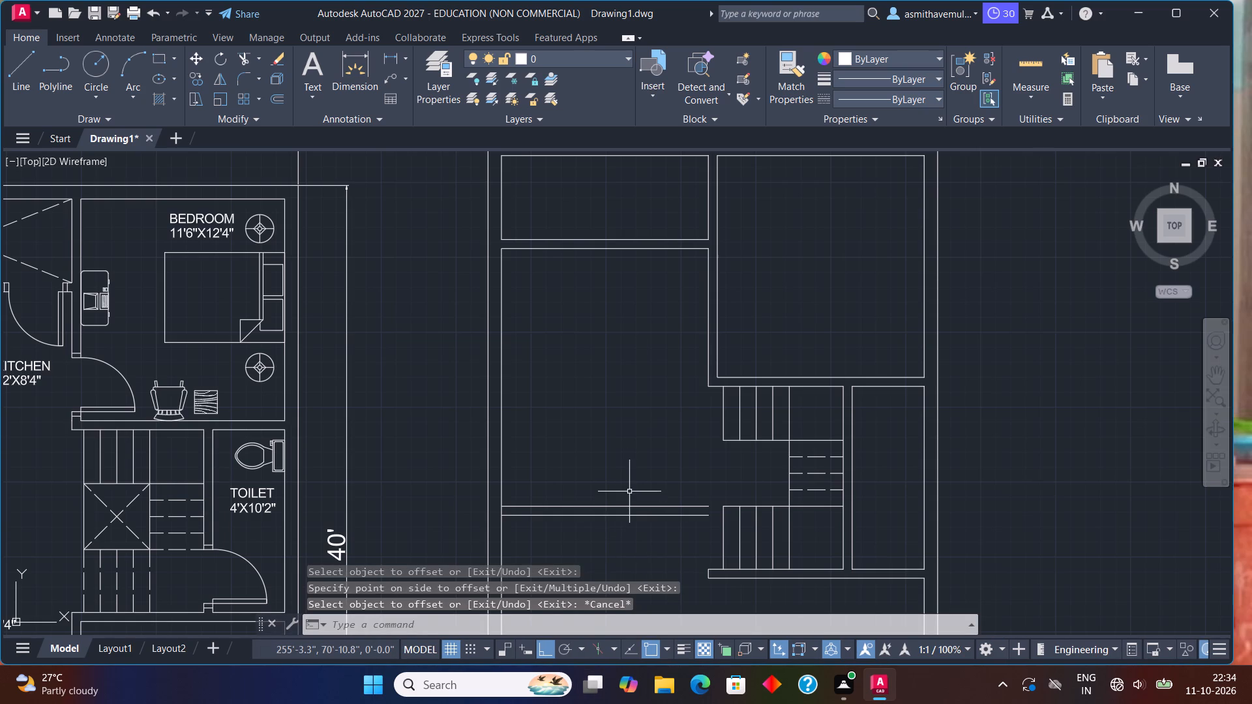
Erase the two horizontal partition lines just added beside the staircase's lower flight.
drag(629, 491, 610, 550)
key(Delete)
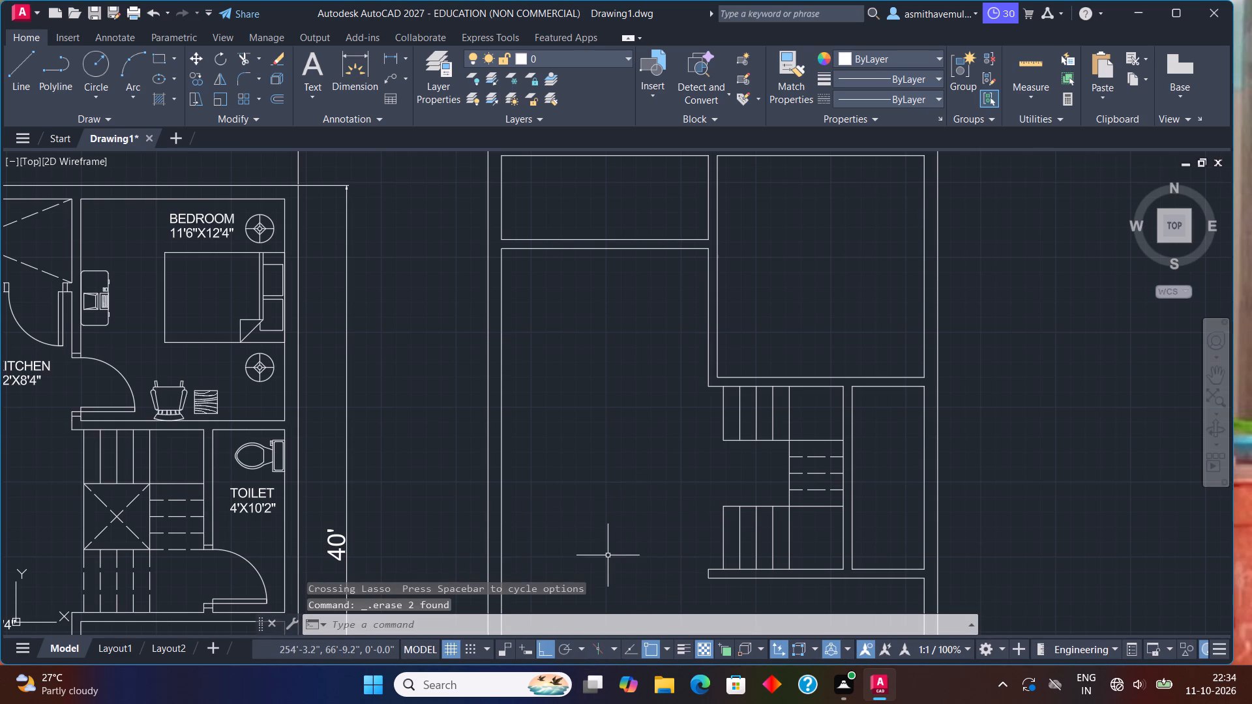
Extend both faces of the wall below the staircase leftward to the inner line of the left exterior wall.
middle_drag(706, 523, 678, 345)
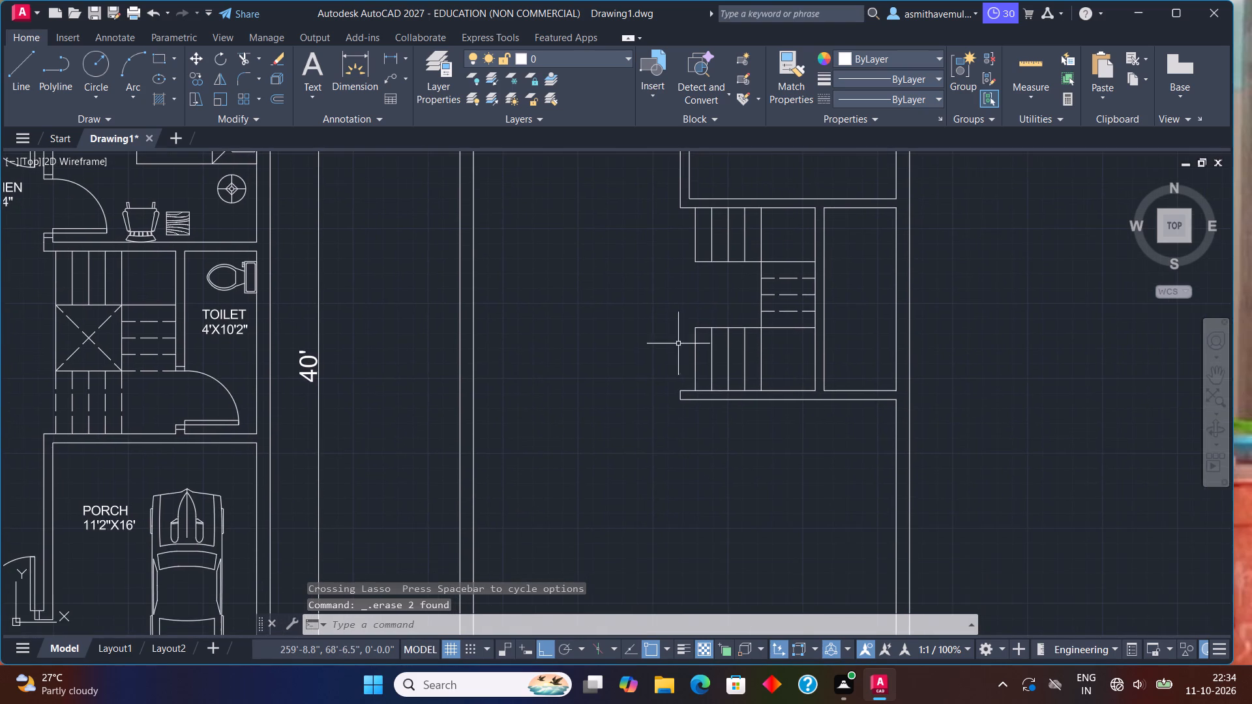
scroll(652, 396, up, 1)
text(EXTEND)
key(Return)
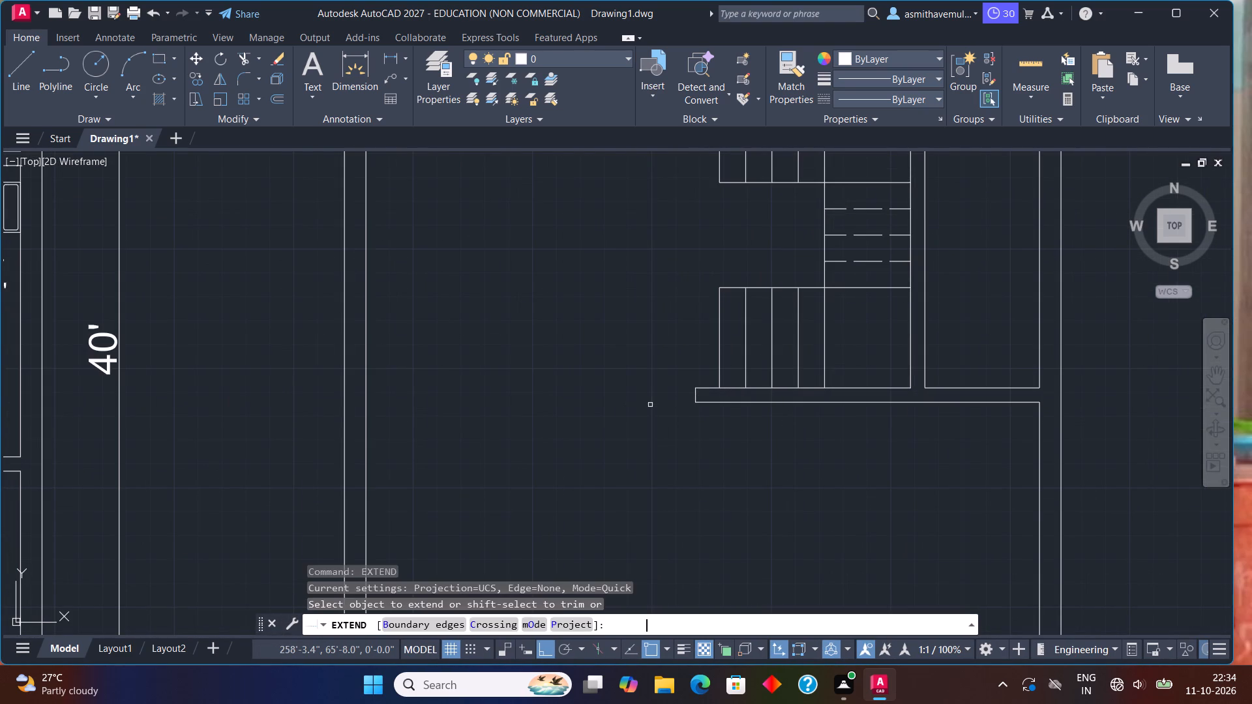
click(702, 387)
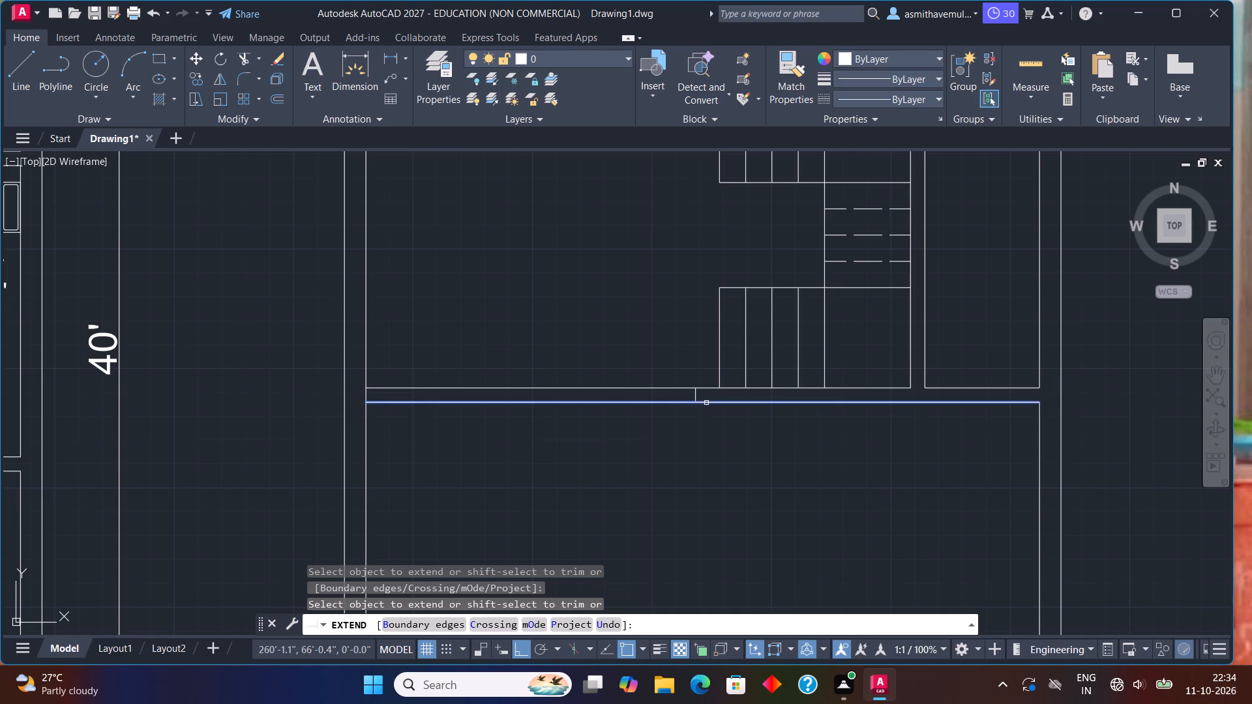
click(708, 402)
key(Escape)
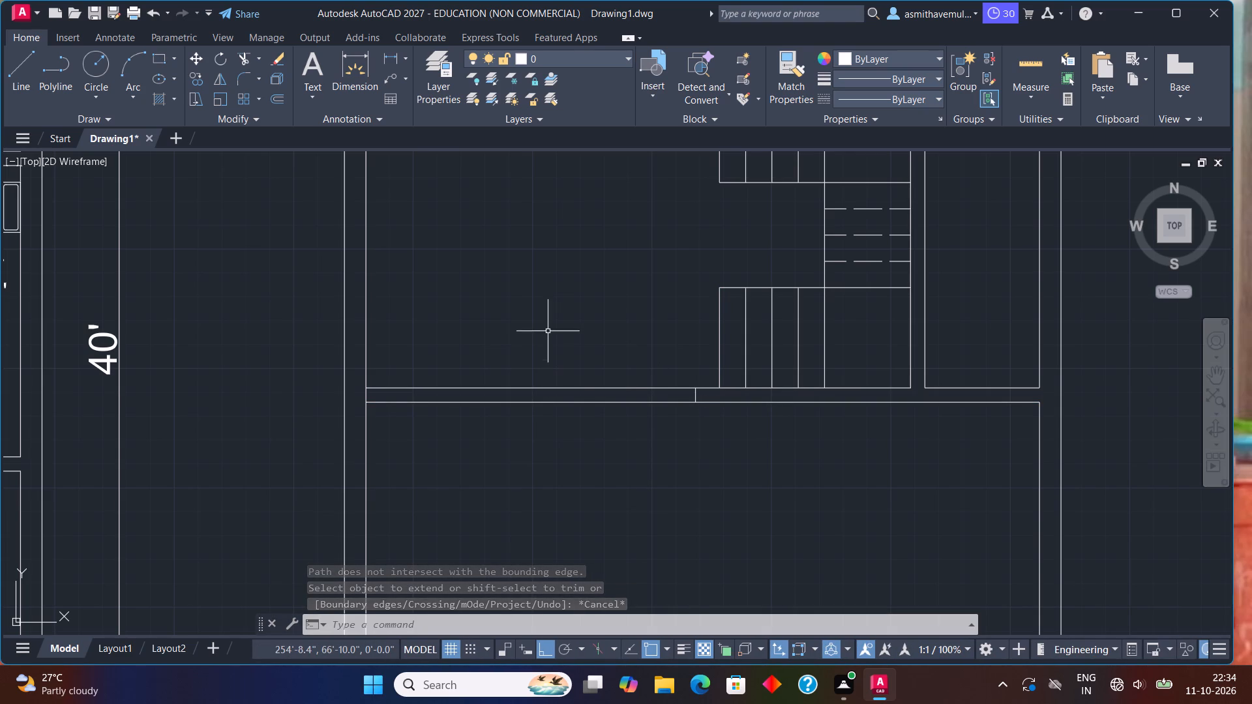
Offset the inner line of the left exterior wall 12' to the right, across the large lower room.
middle_drag(624, 462, 621, 342)
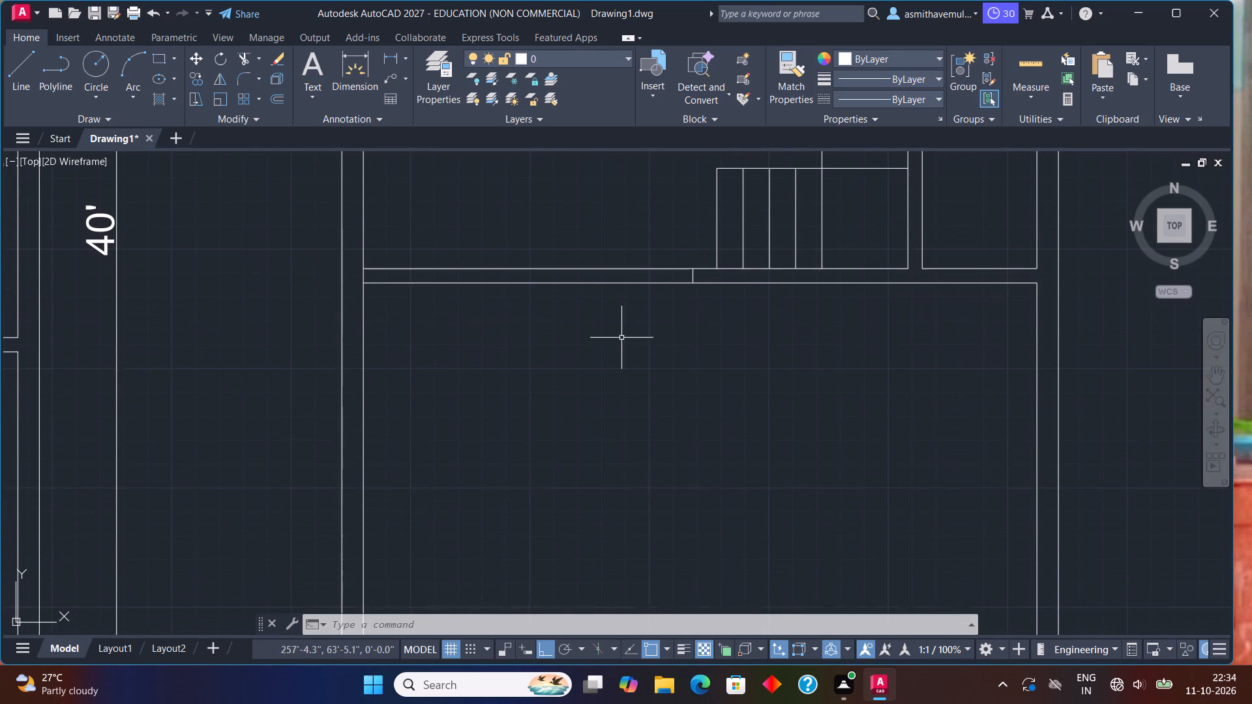
scroll(621, 389, down, 1)
middle_drag(624, 379, 624, 350)
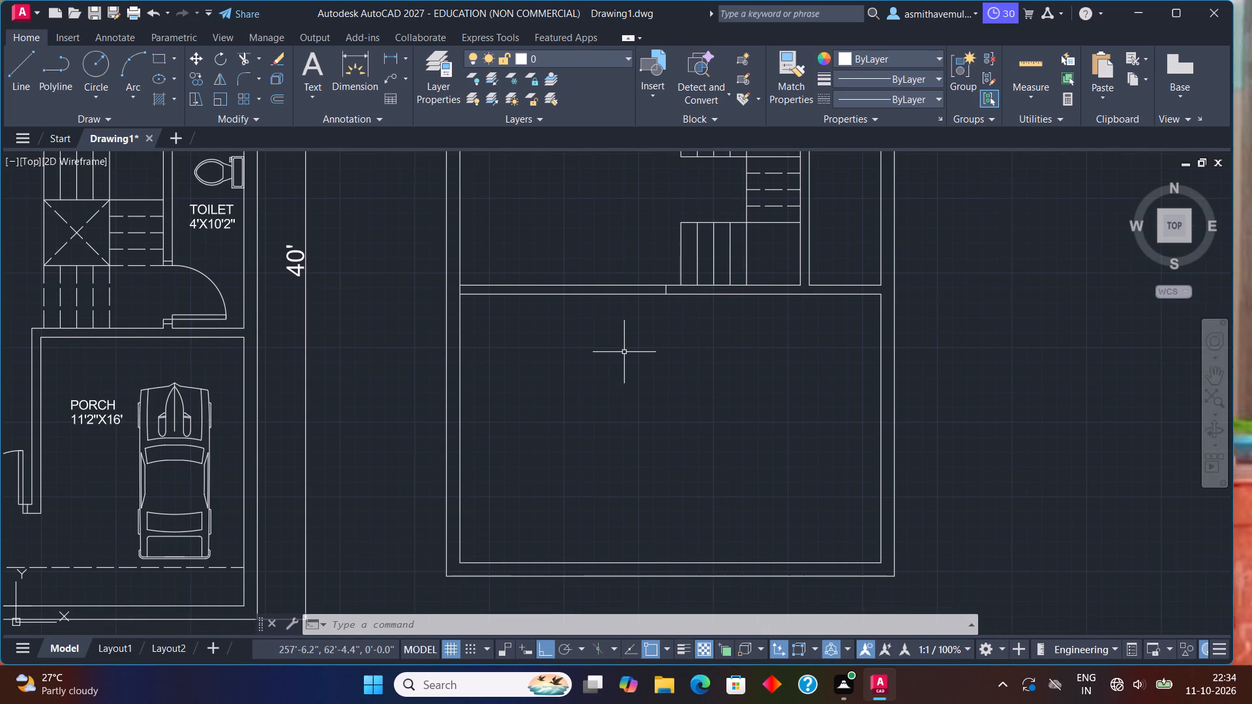
key(o)
key(Return)
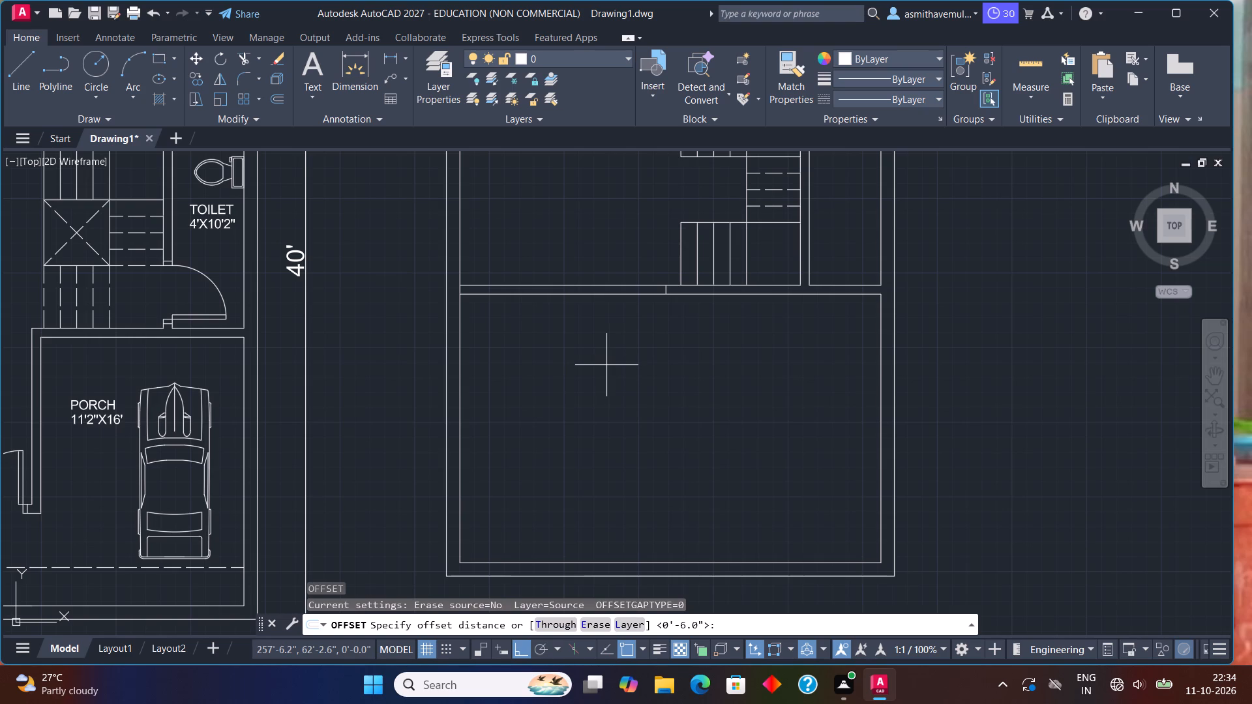
text(12')
key(Return)
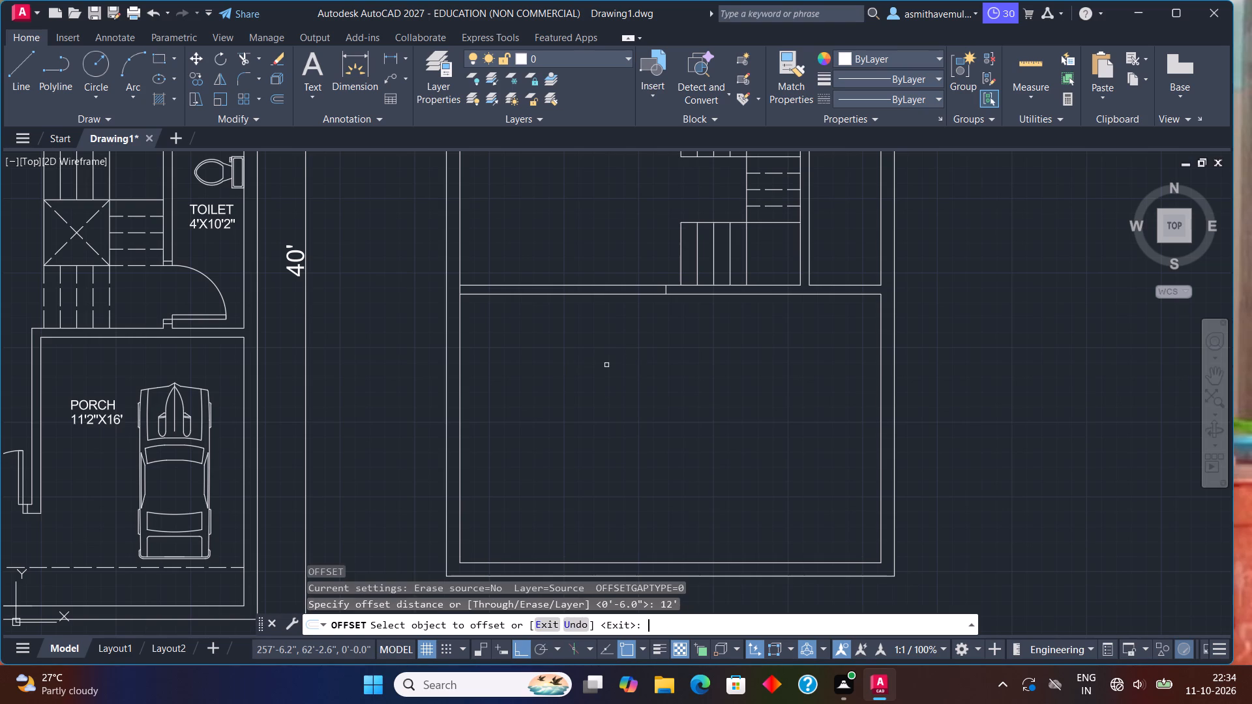
click(458, 383)
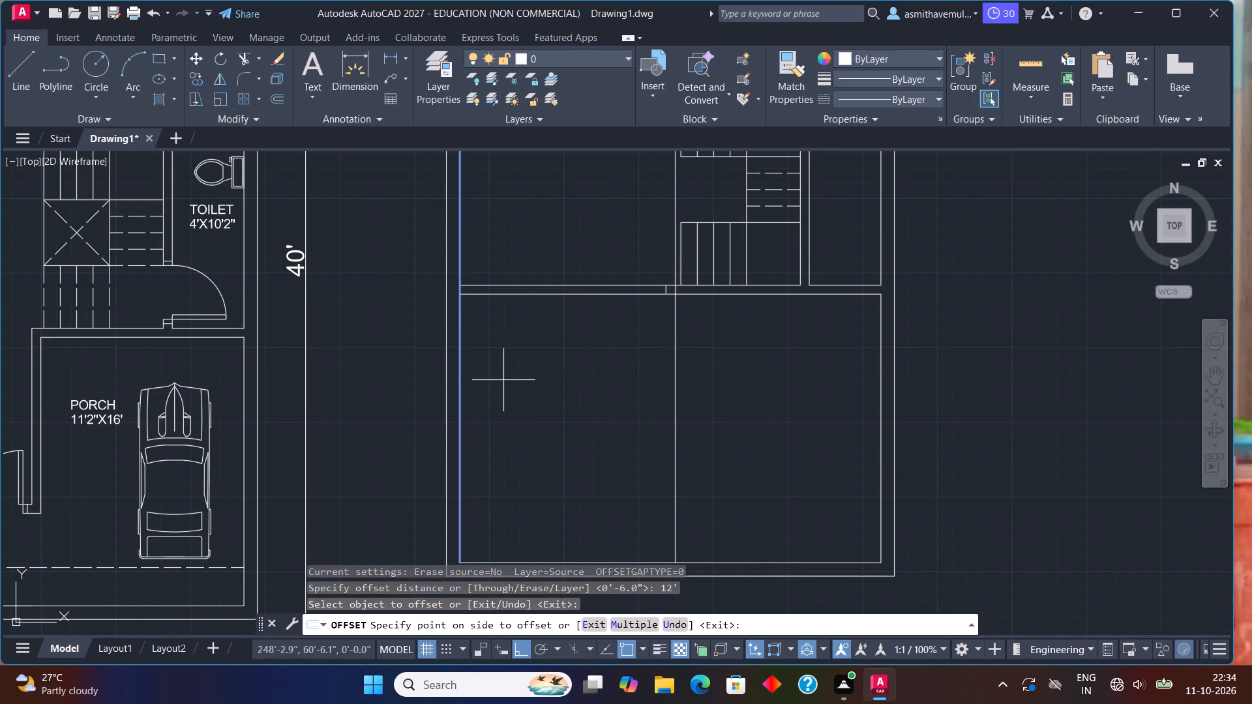
click(509, 380)
middle_drag(618, 349, 565, 357)
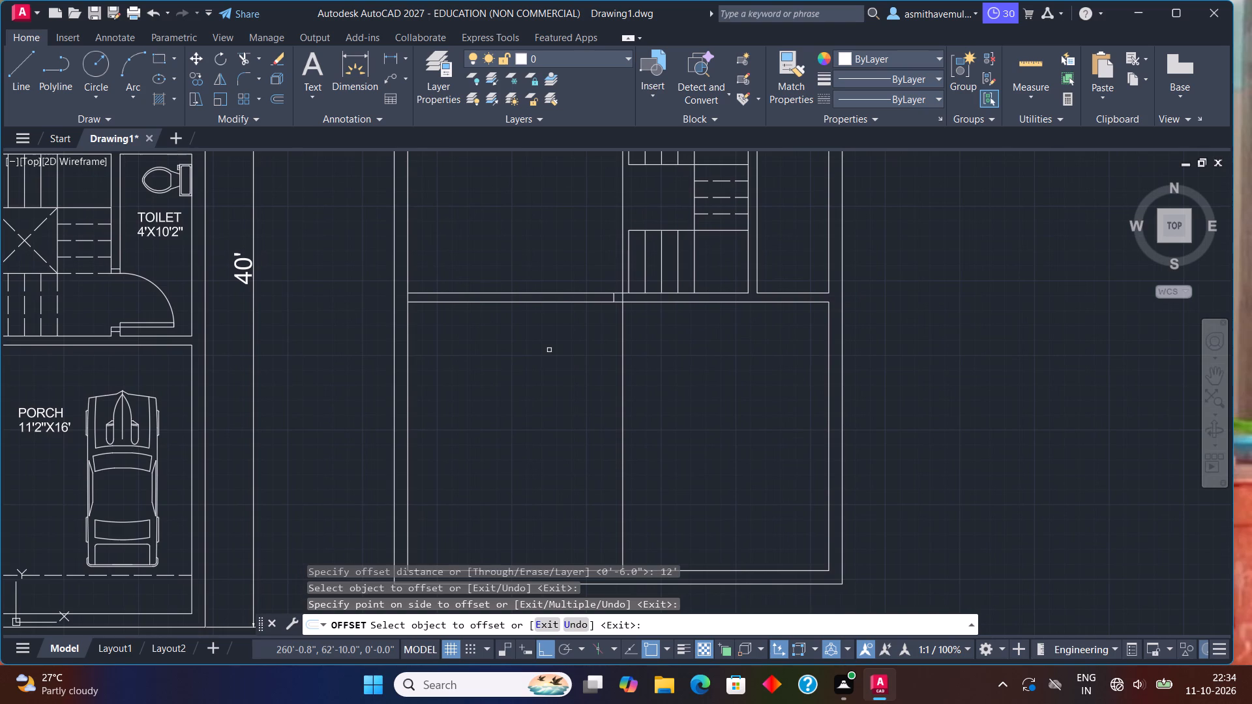
key(Escape)
Offset the lower face of the wall below the staircase 10' downward into the large lower room.
key(o)
key(Return)
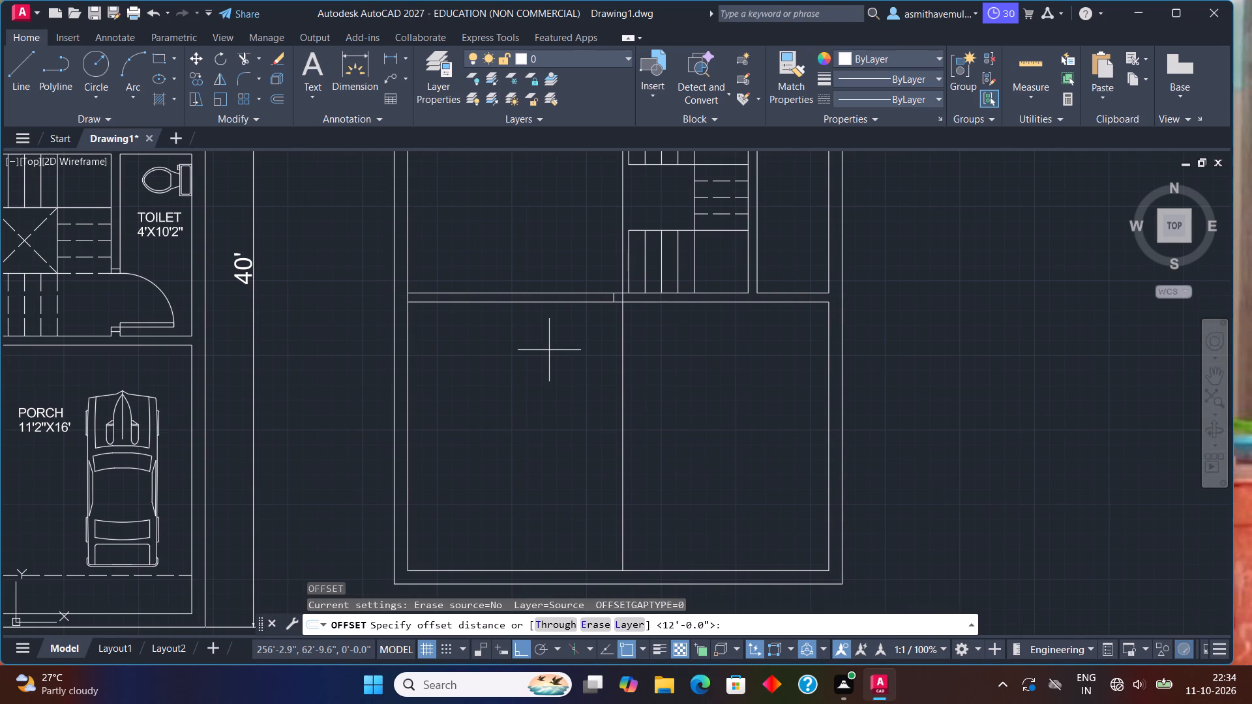
text(10')
key(Return)
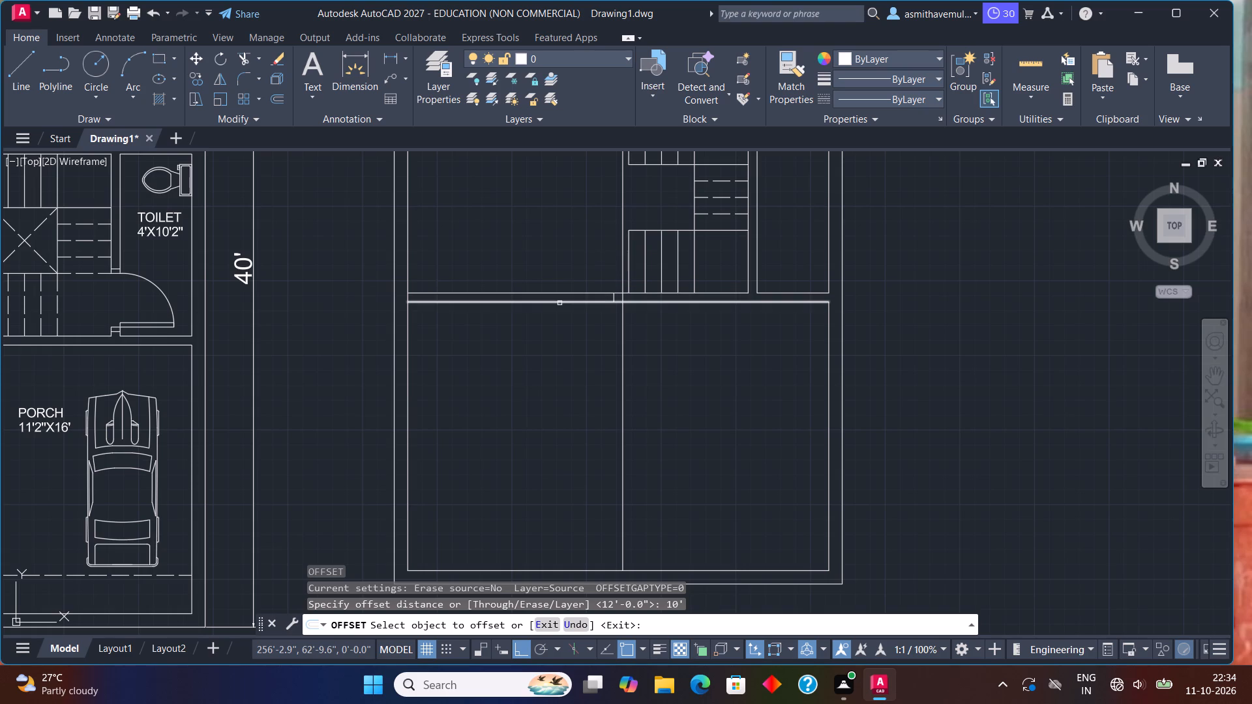
click(556, 301)
click(530, 443)
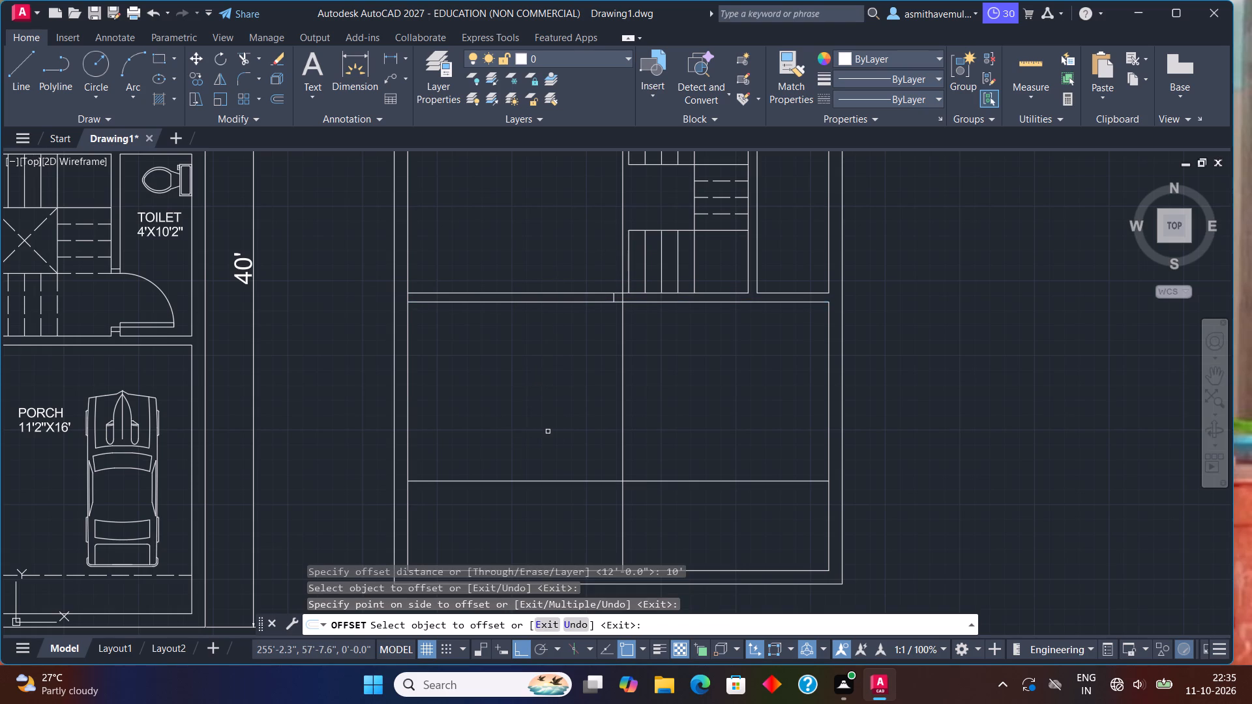
key(Escape)
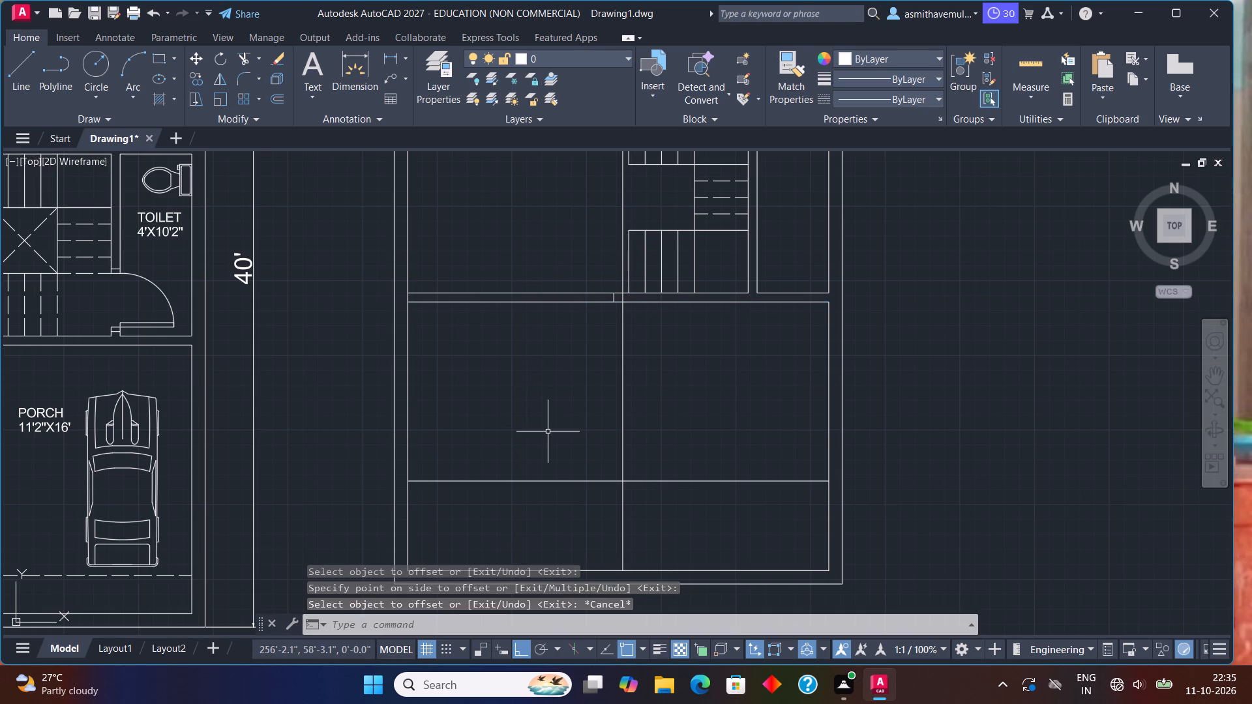
Offset the new horizontal line 6" downward and the new vertical line 6" to the right as second wall faces.
key(o)
key(Return)
key(6)
key(shift+quotedbl)
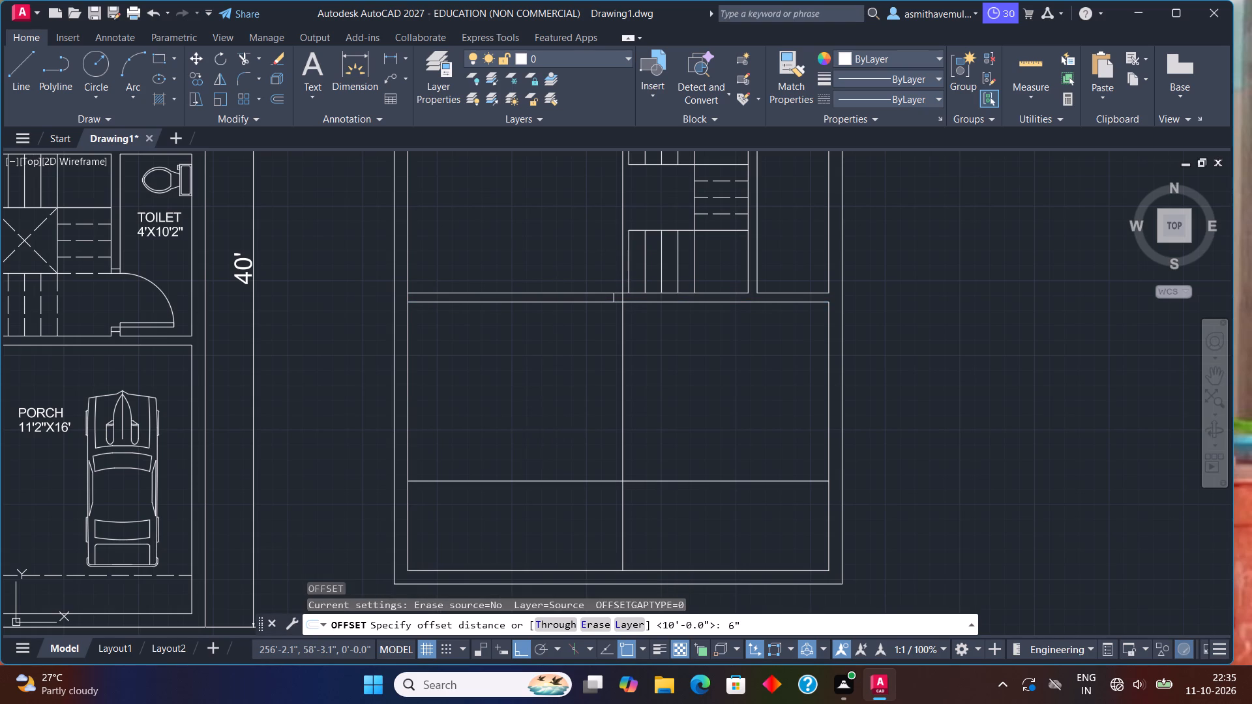
key(Return)
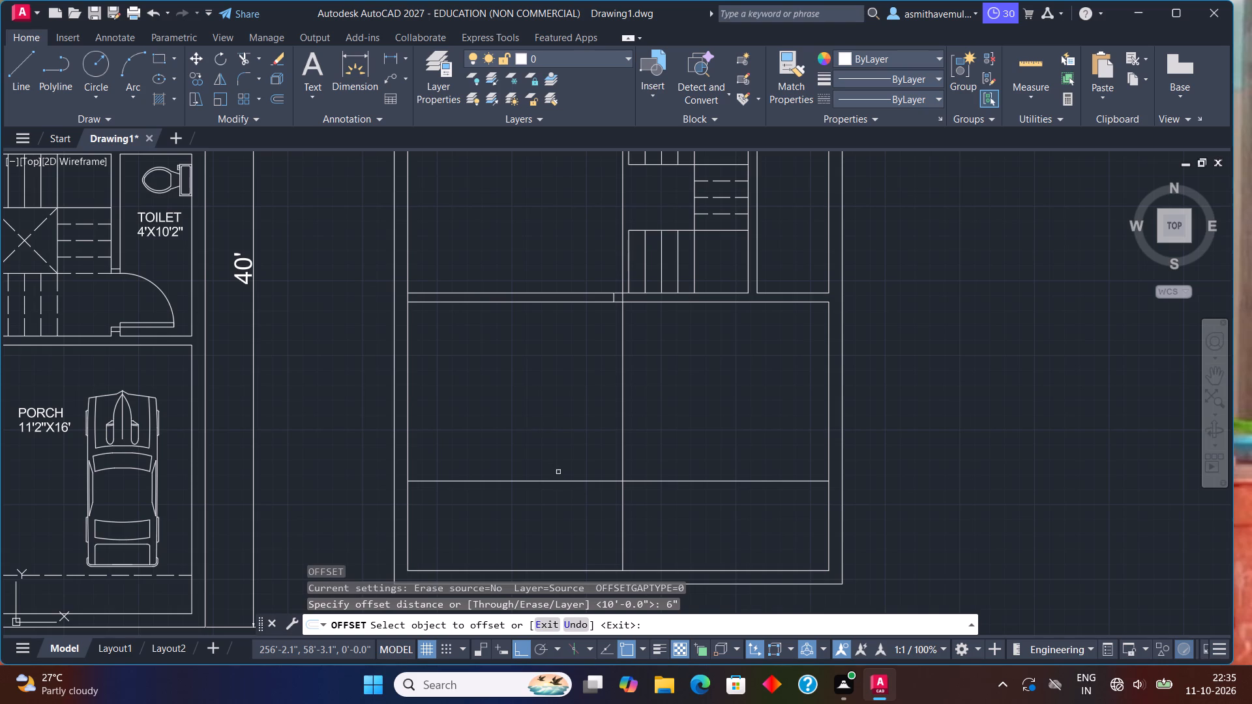
click(563, 481)
click(556, 507)
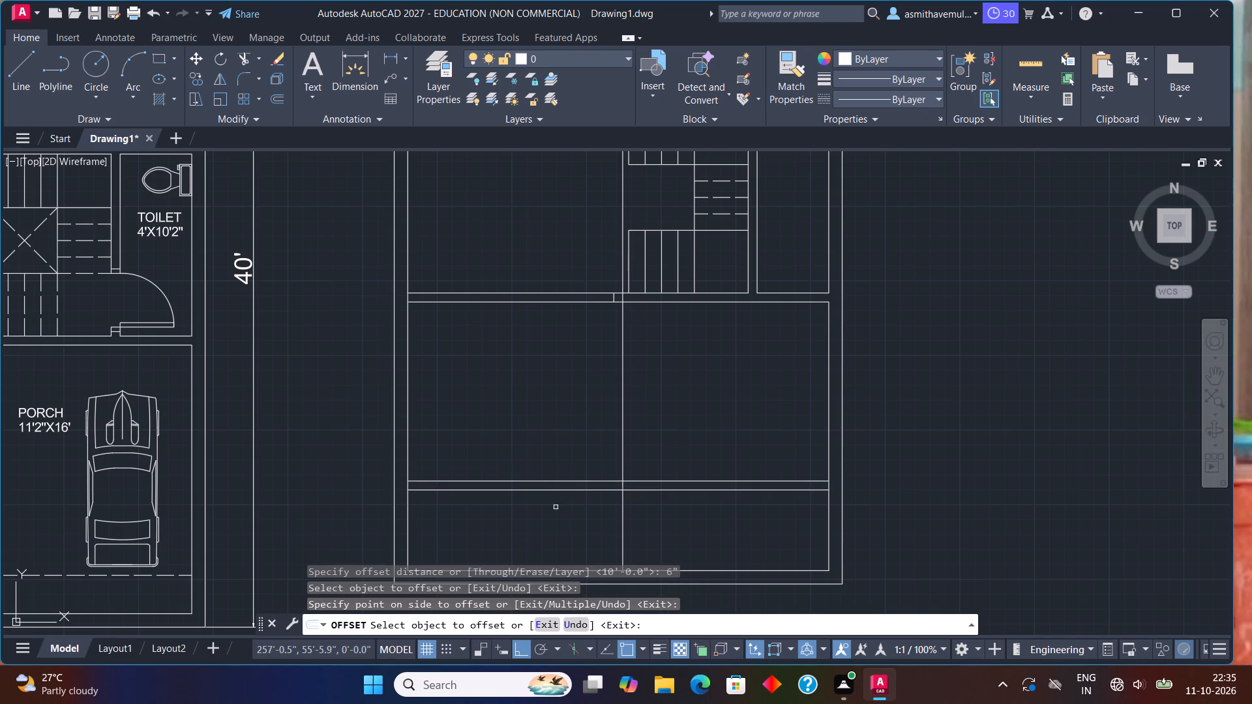
click(625, 426)
click(676, 418)
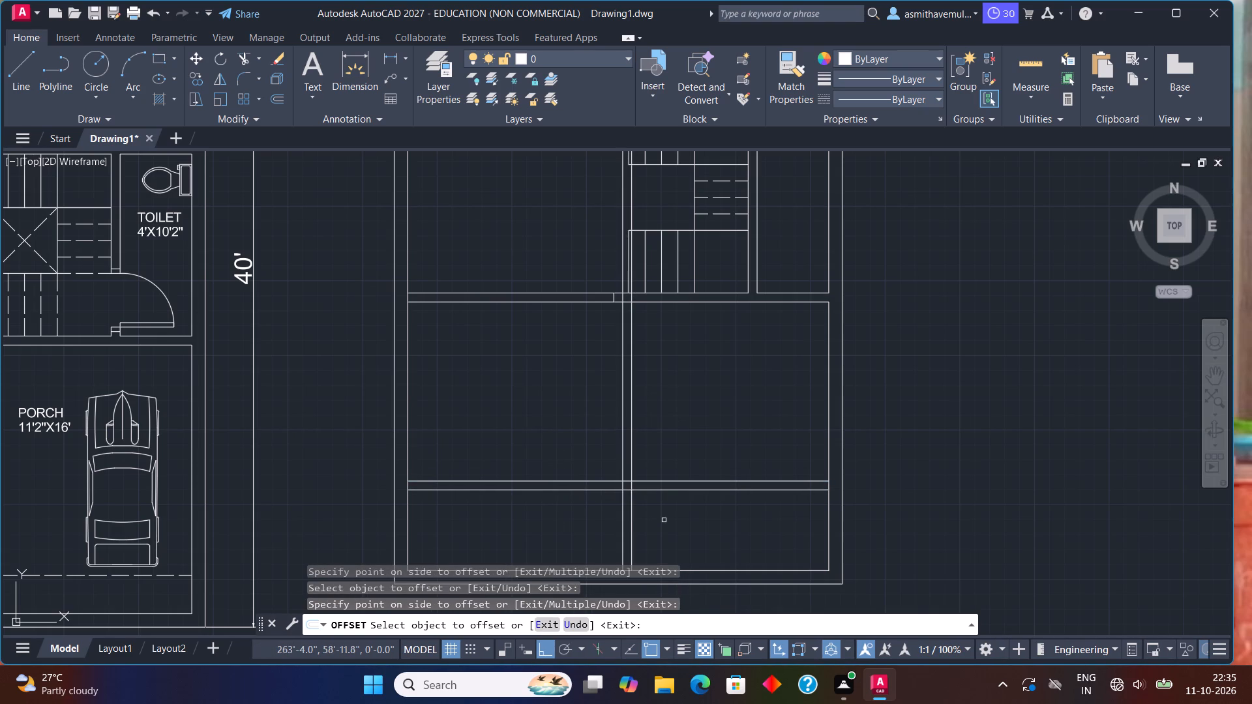
key(Escape)
Trim both vertical partition lines where they cross the thickness of the wall below the staircase.
text(TRIM)
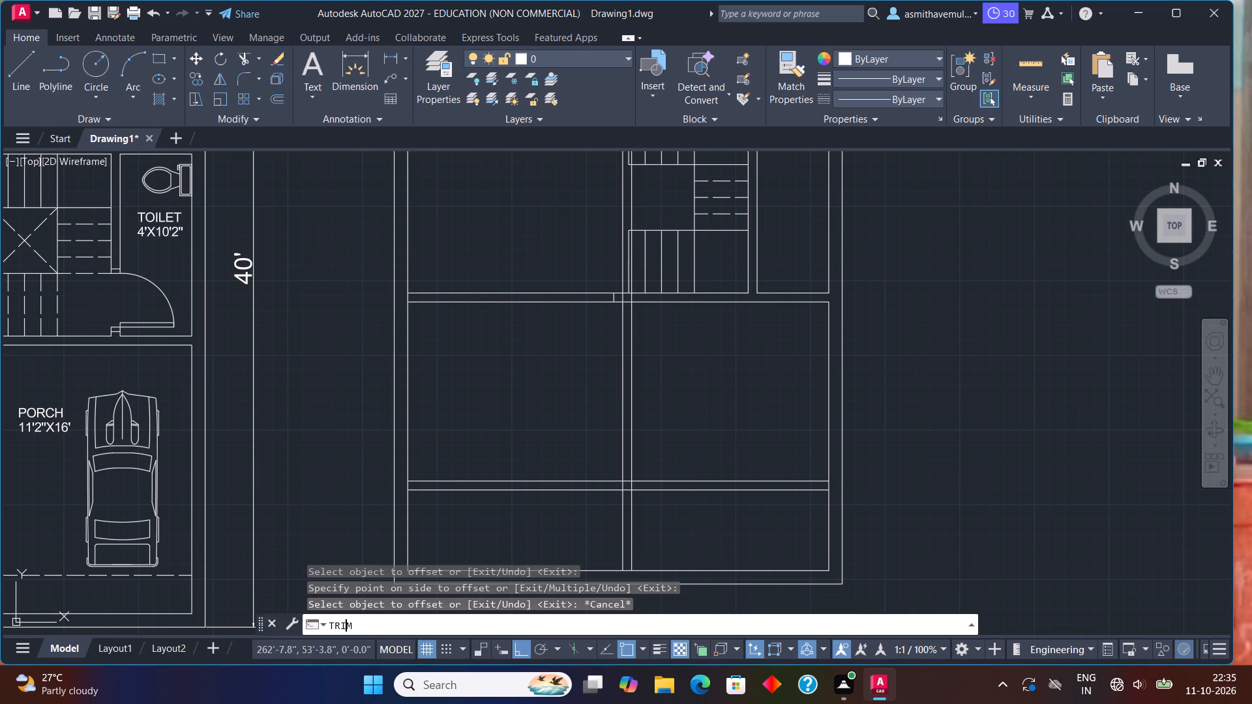
key(Return)
middle_drag(599, 295, 604, 323)
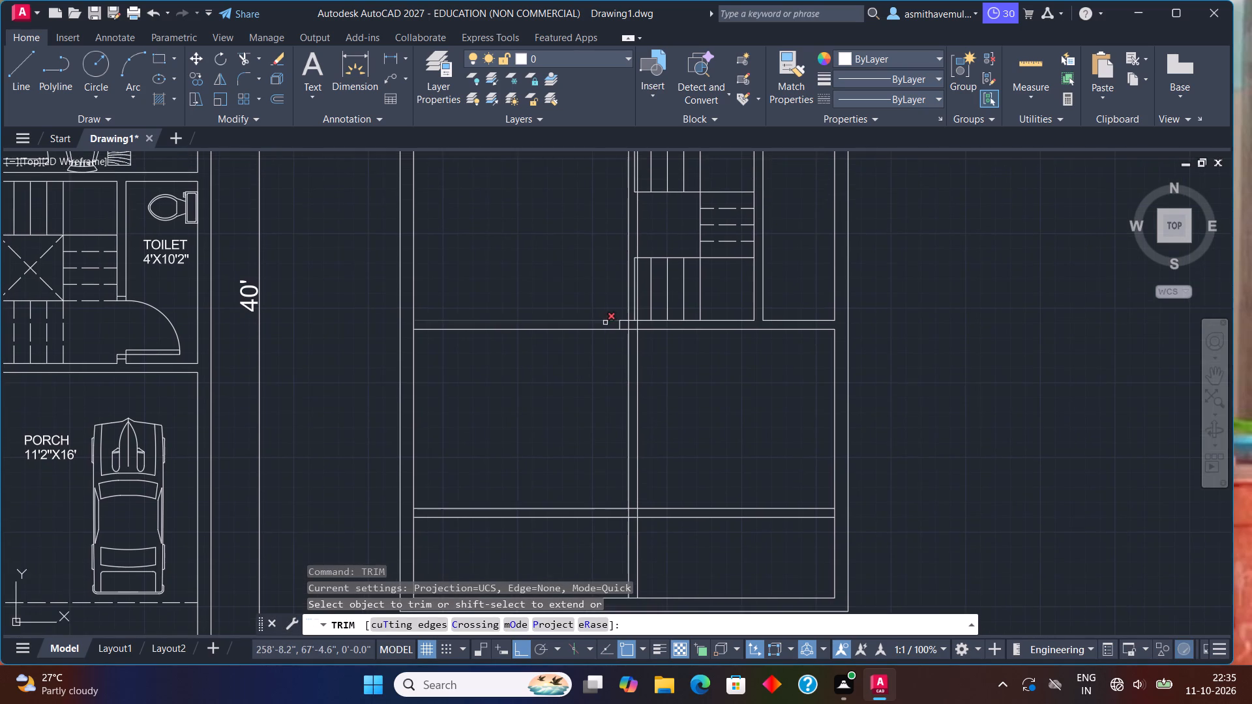
scroll(607, 323, up, 2)
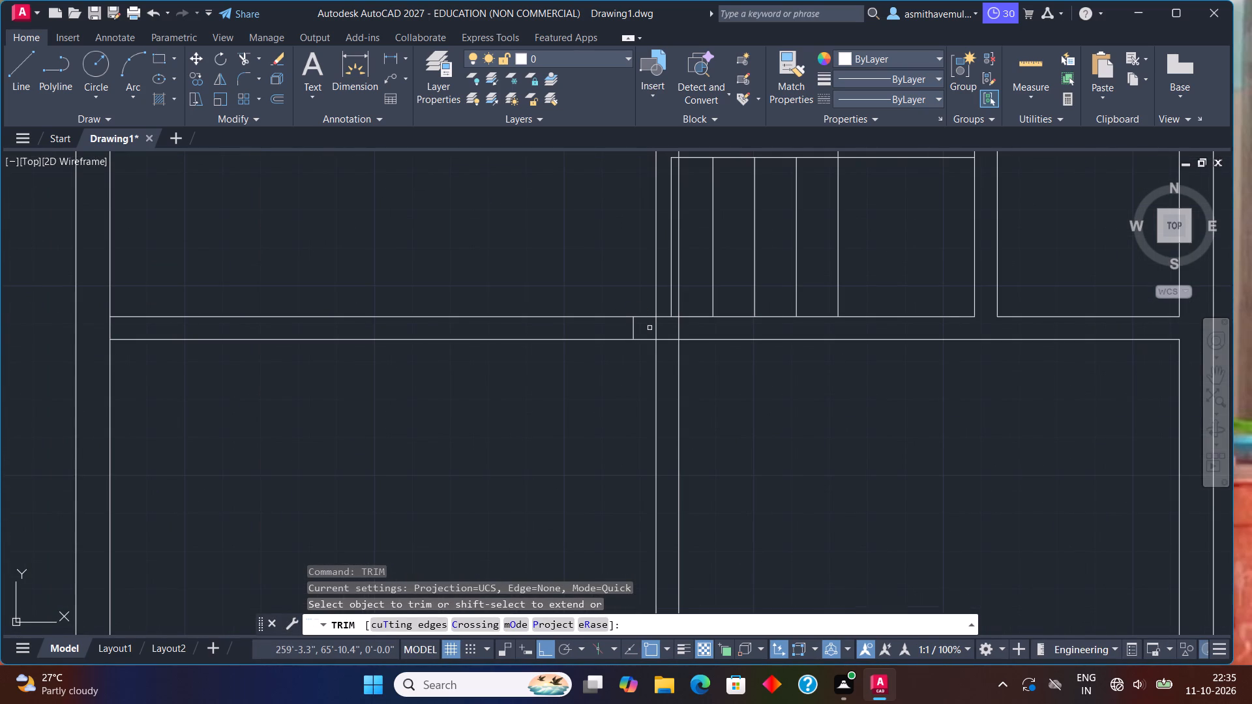
click(655, 328)
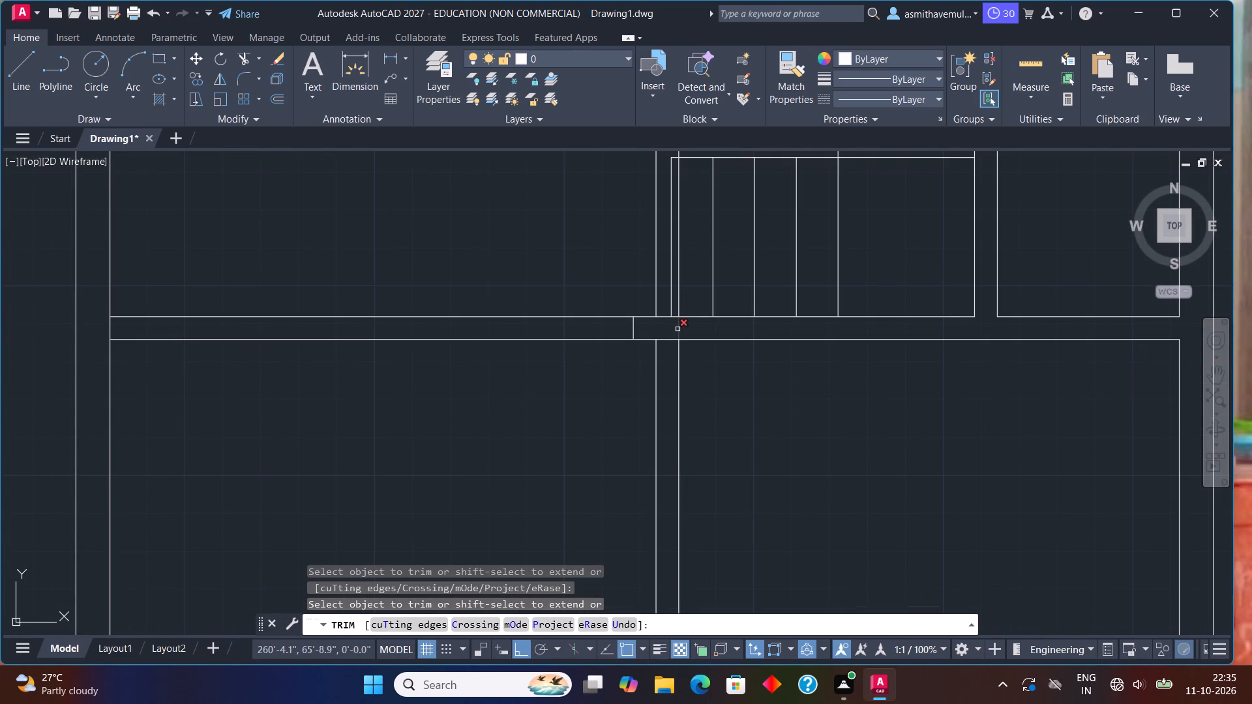
click(679, 330)
key(Escape)
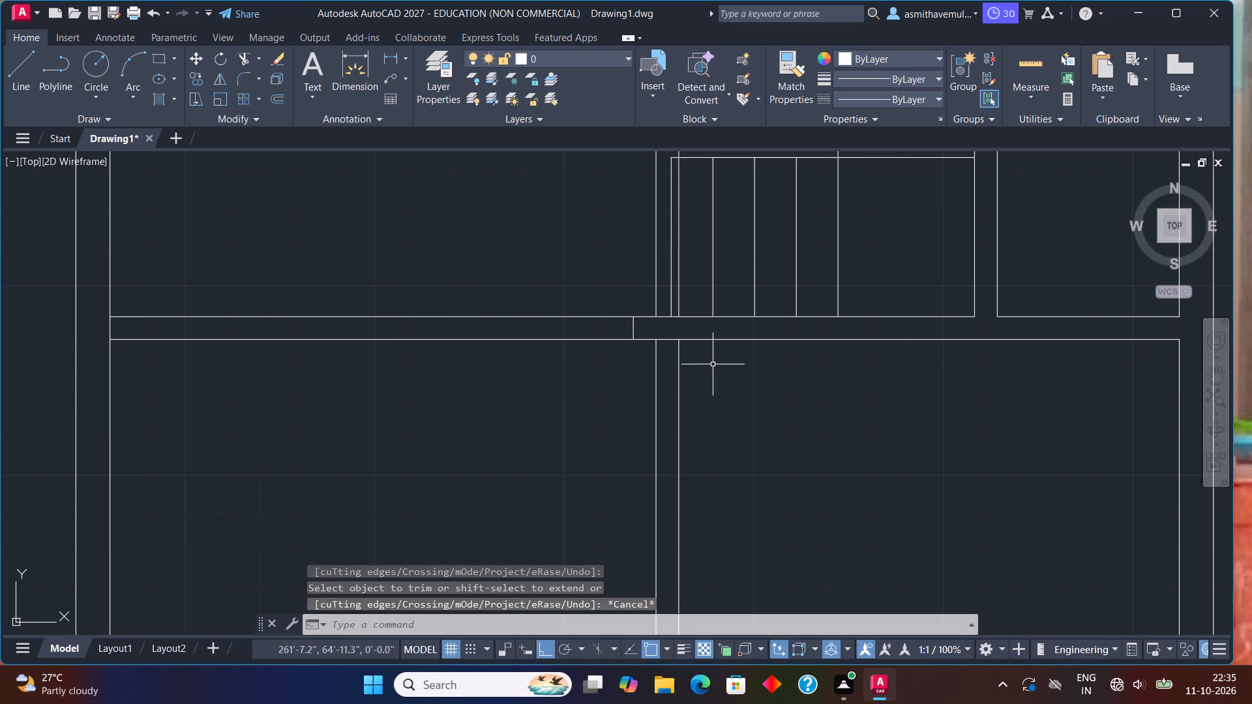
Erase the two leftover vertical partition segments above the wall, beside the staircase's lower flight.
click(680, 264)
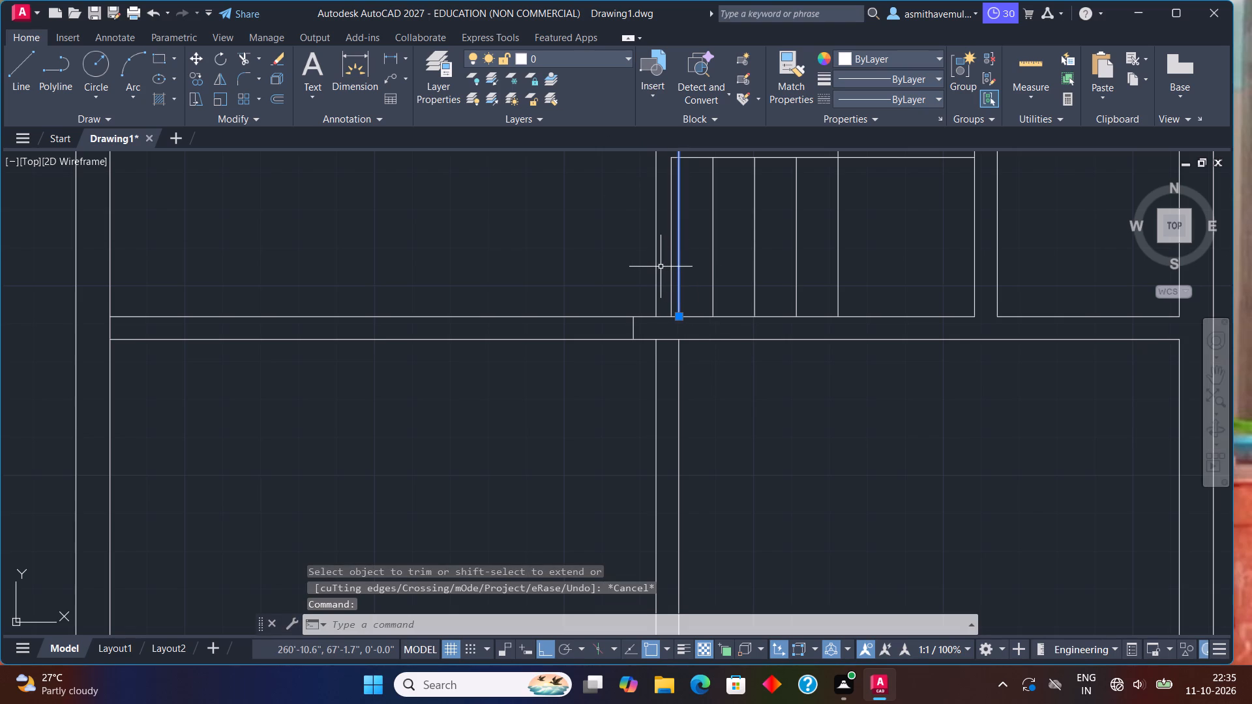
click(658, 267)
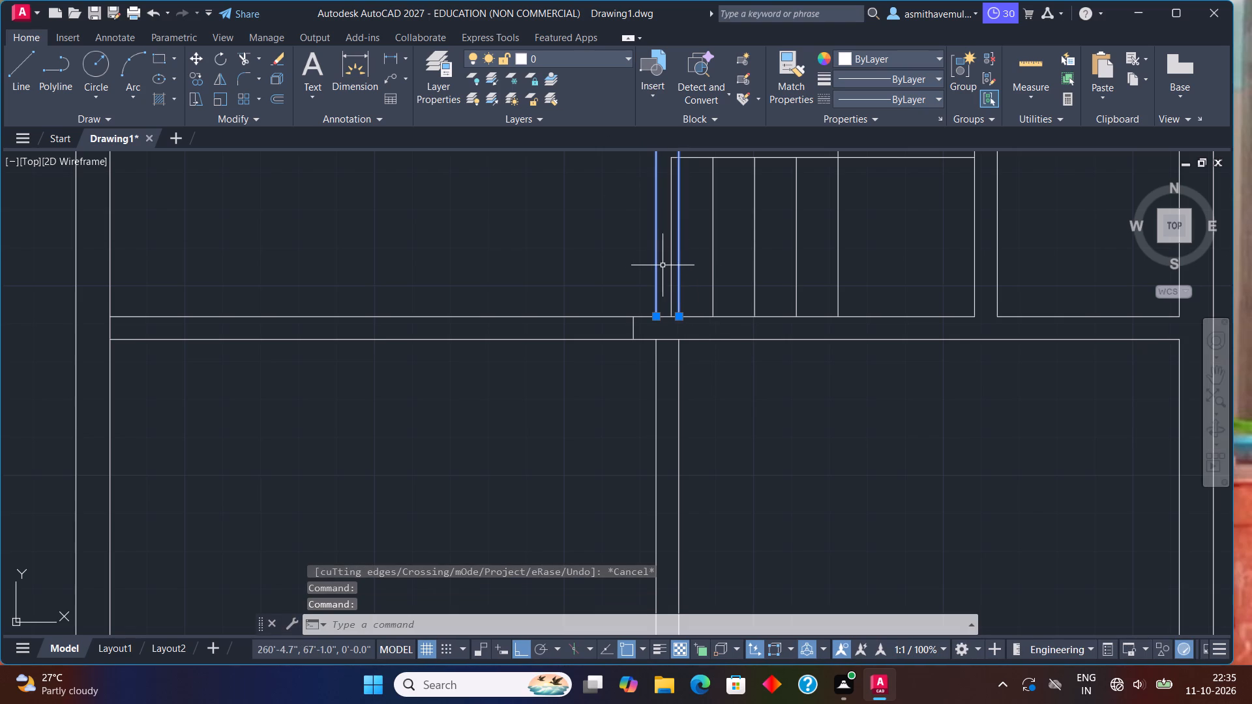
key(Delete)
Offset the right face of the new vertical partition in the lower room 4'8" to the right.
scroll(647, 282, down, 1)
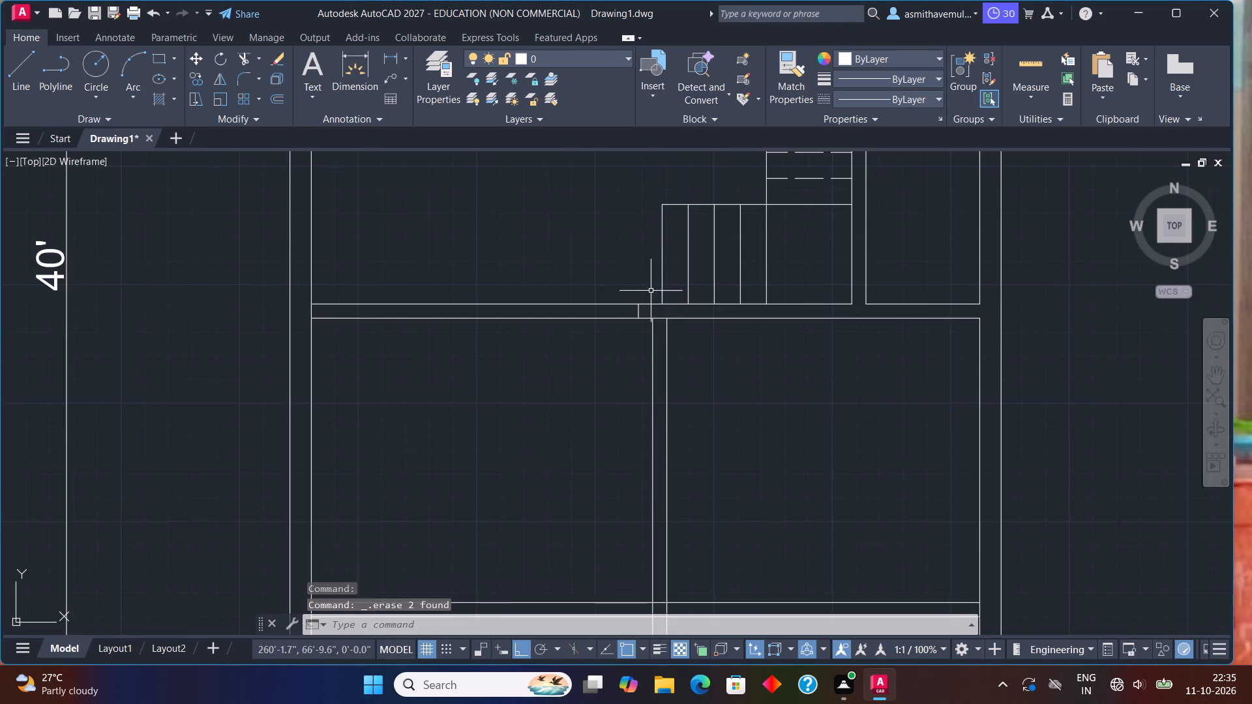
scroll(664, 288, down, 1)
middle_drag(694, 345, 698, 331)
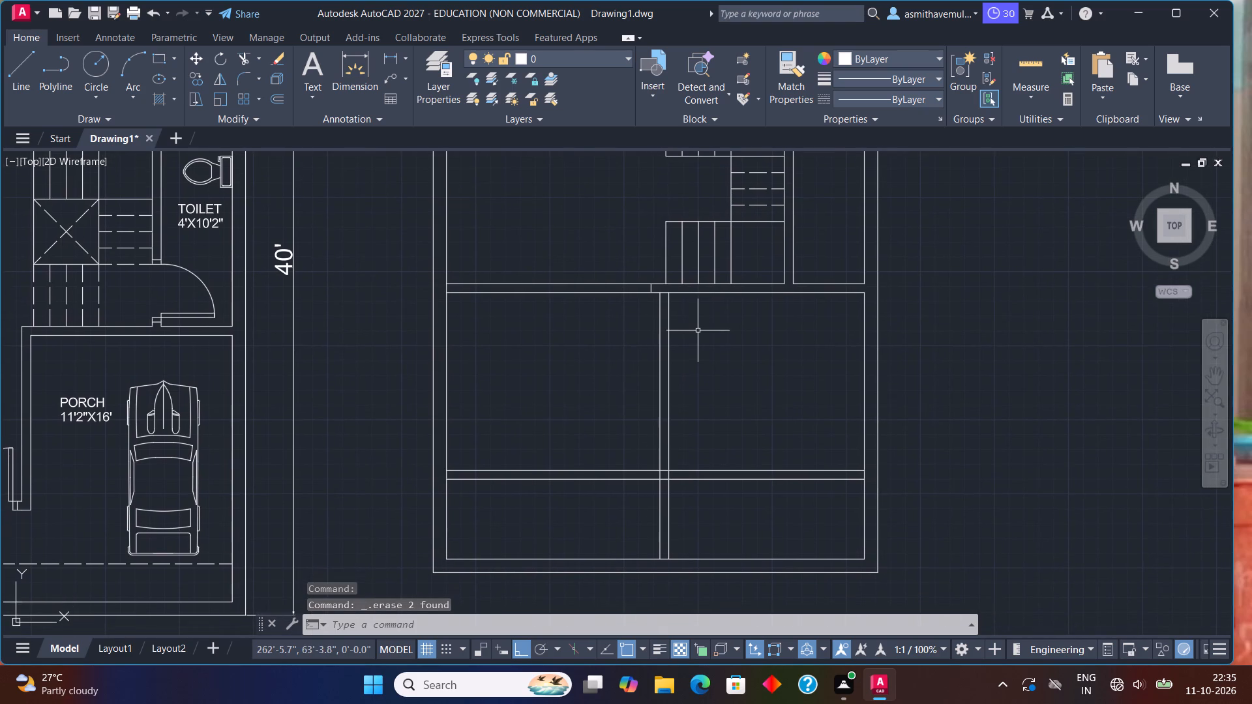
middle_drag(705, 330, 663, 326)
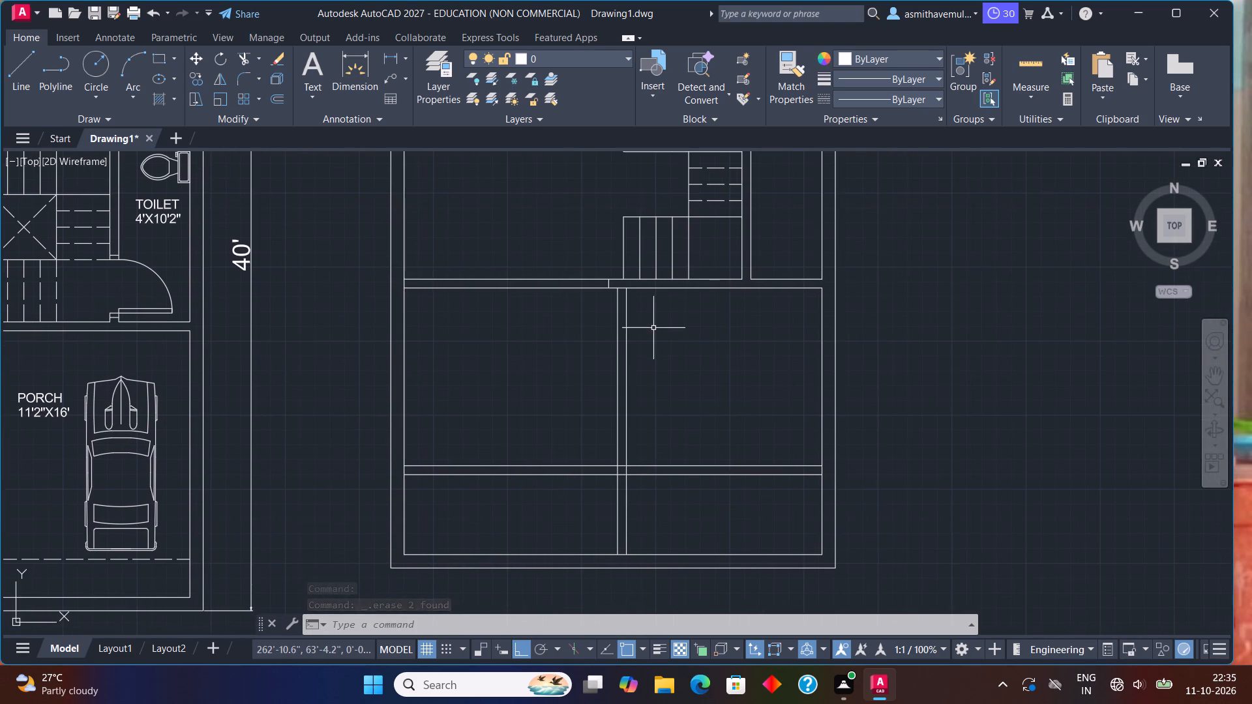
scroll(653, 334, up, 1)
middle_drag(655, 332, 593, 317)
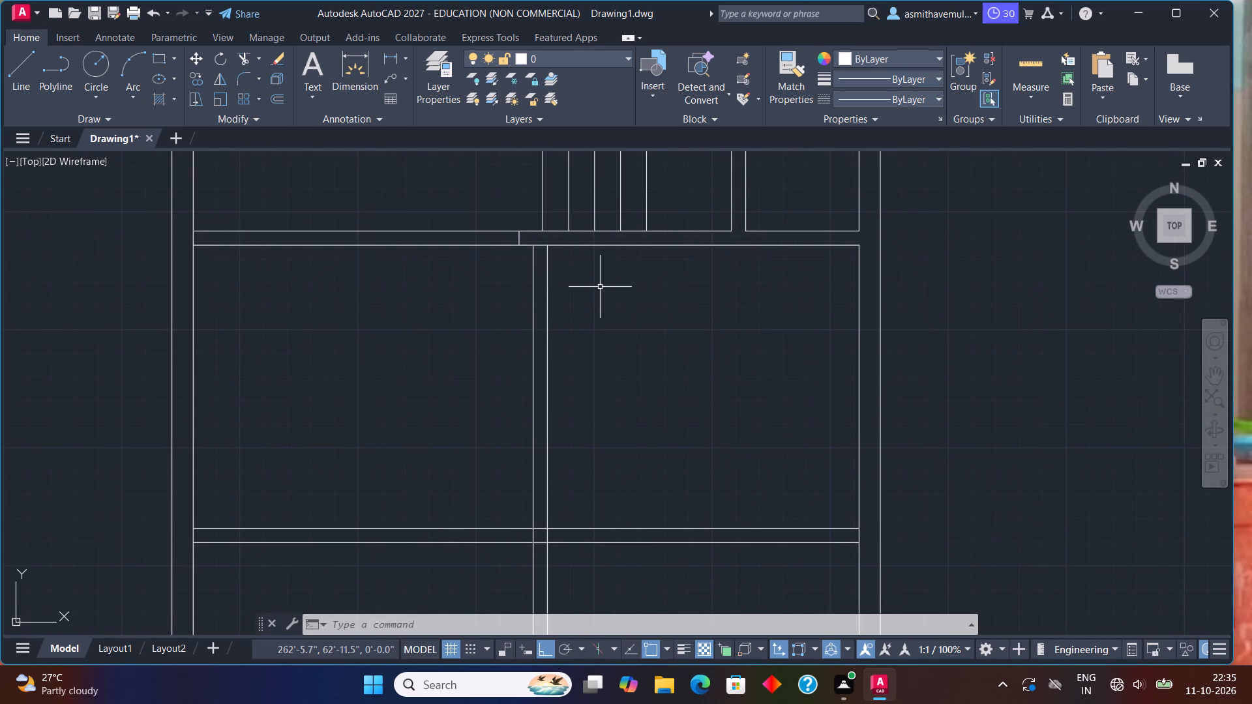
key(o)
key(Return)
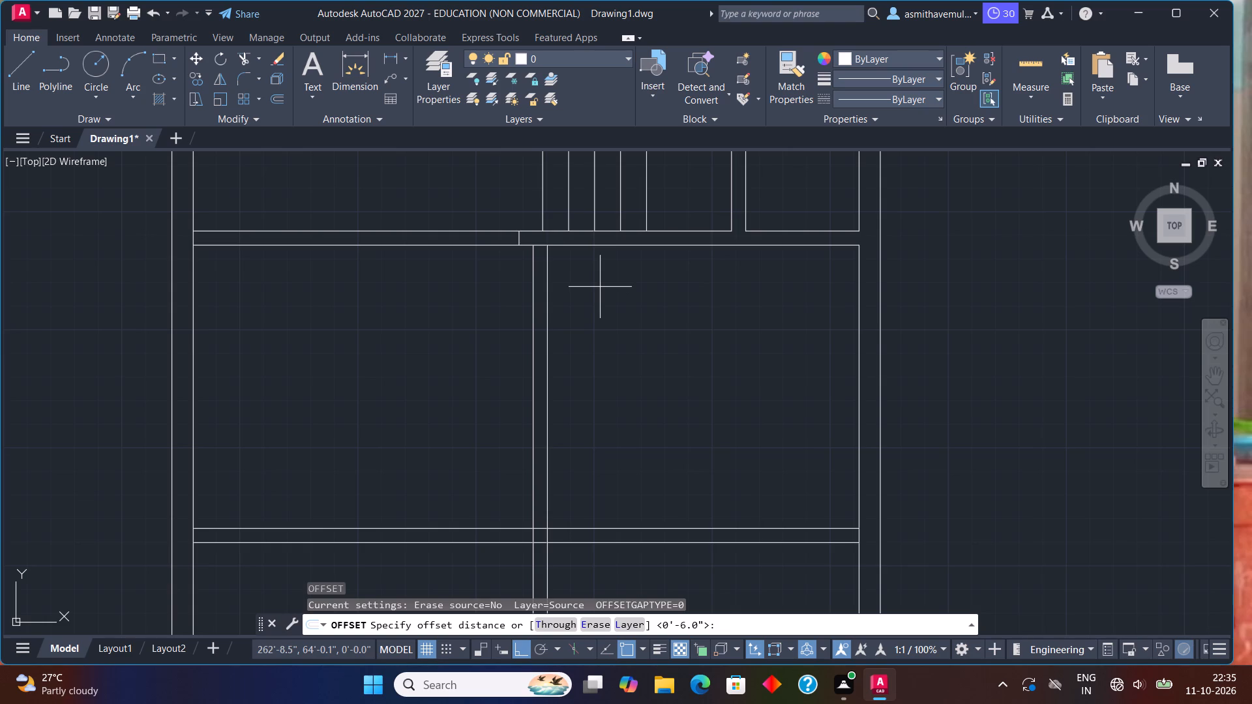
key(4)
key(apostrophe)
key(8)
key(shift+quotedbl)
key(Return)
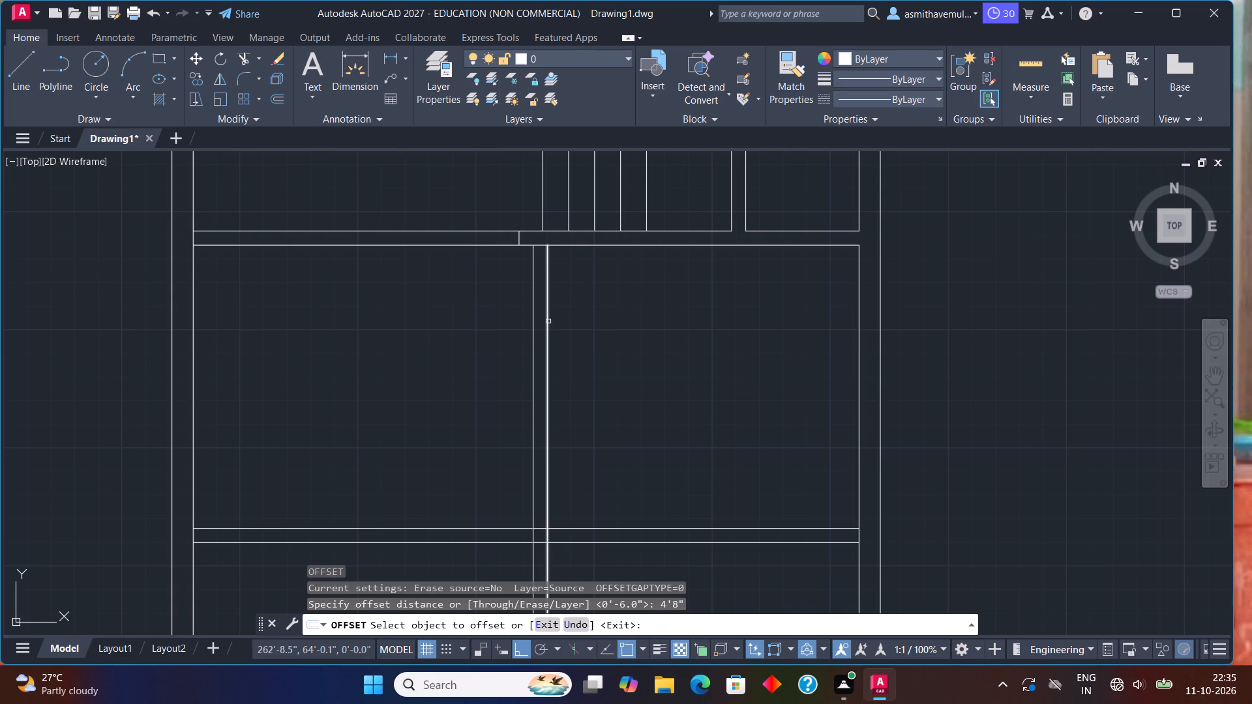
drag(548, 321, 554, 321)
click(776, 345)
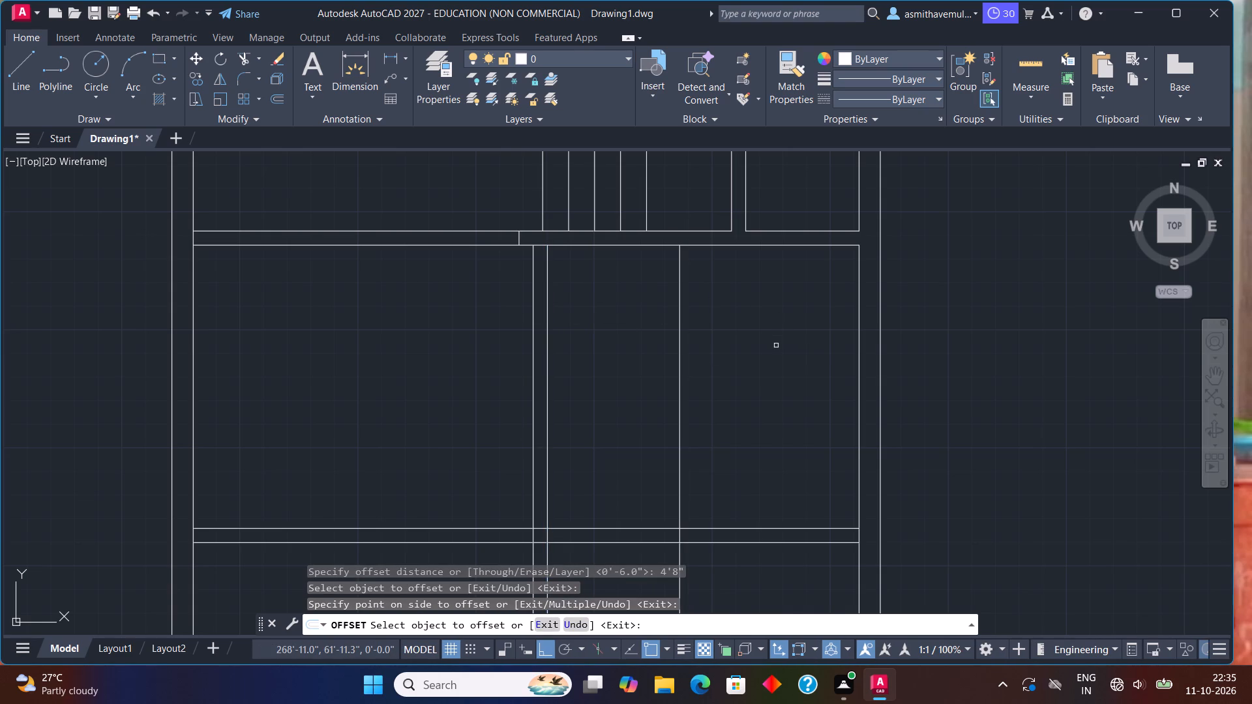
key(Escape)
Offset the newest vertical line in the lower room 6" to the right as a second wall face.
key(o)
key(Return)
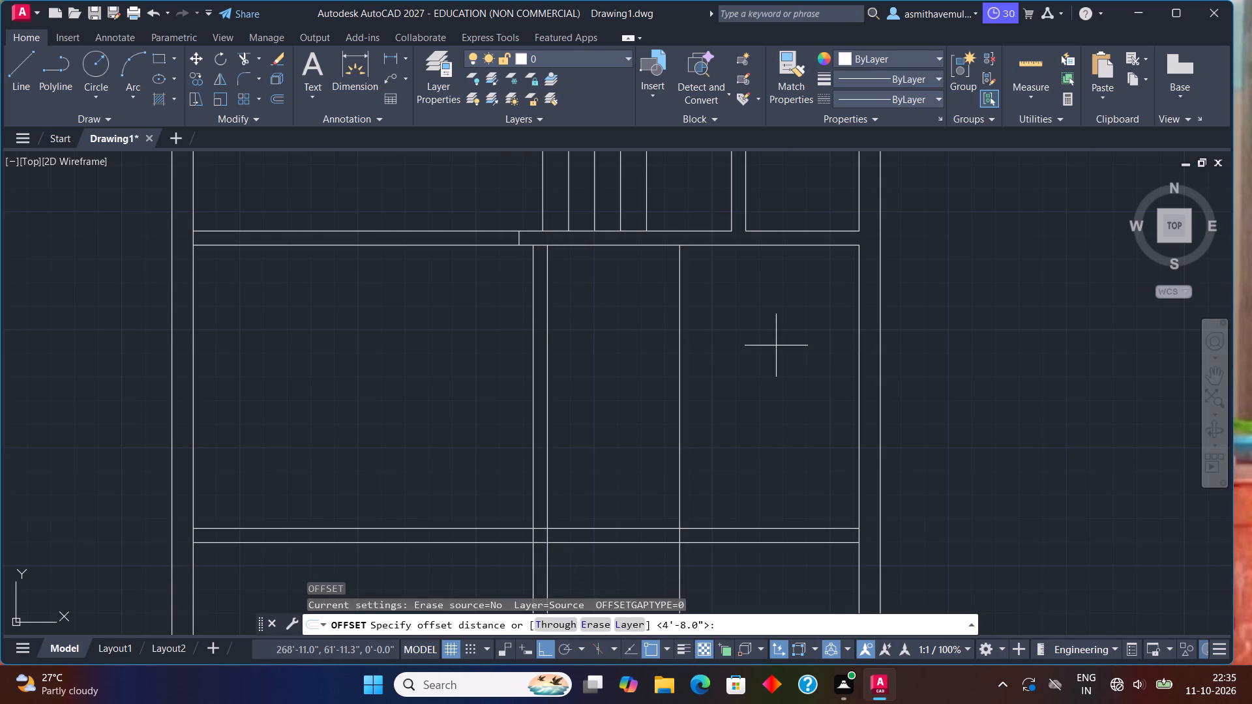
text(6")
key(Return)
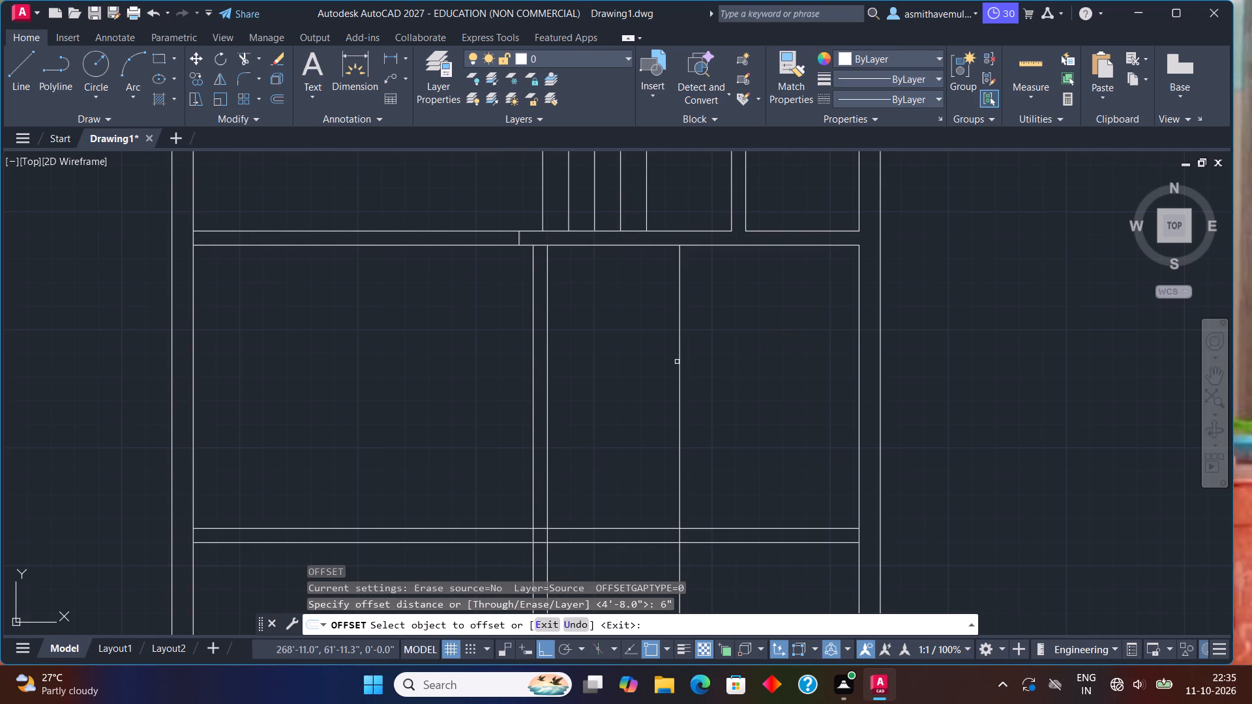
click(681, 358)
click(739, 347)
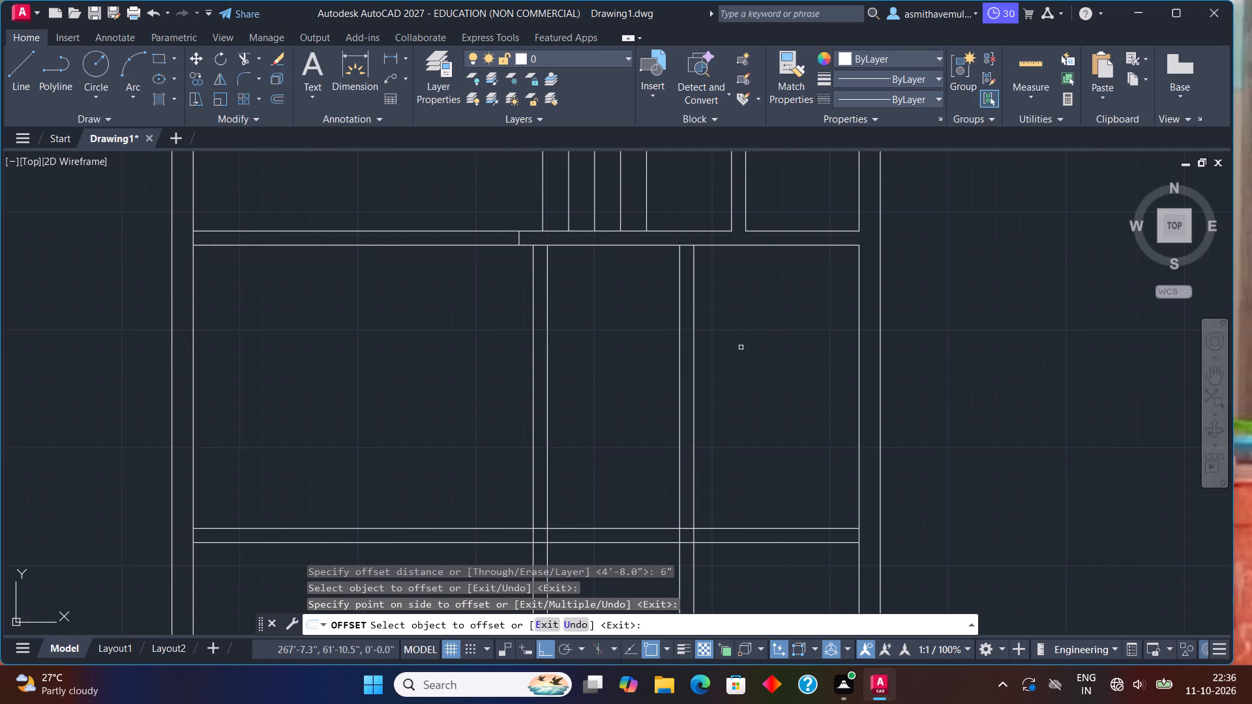
key(Escape)
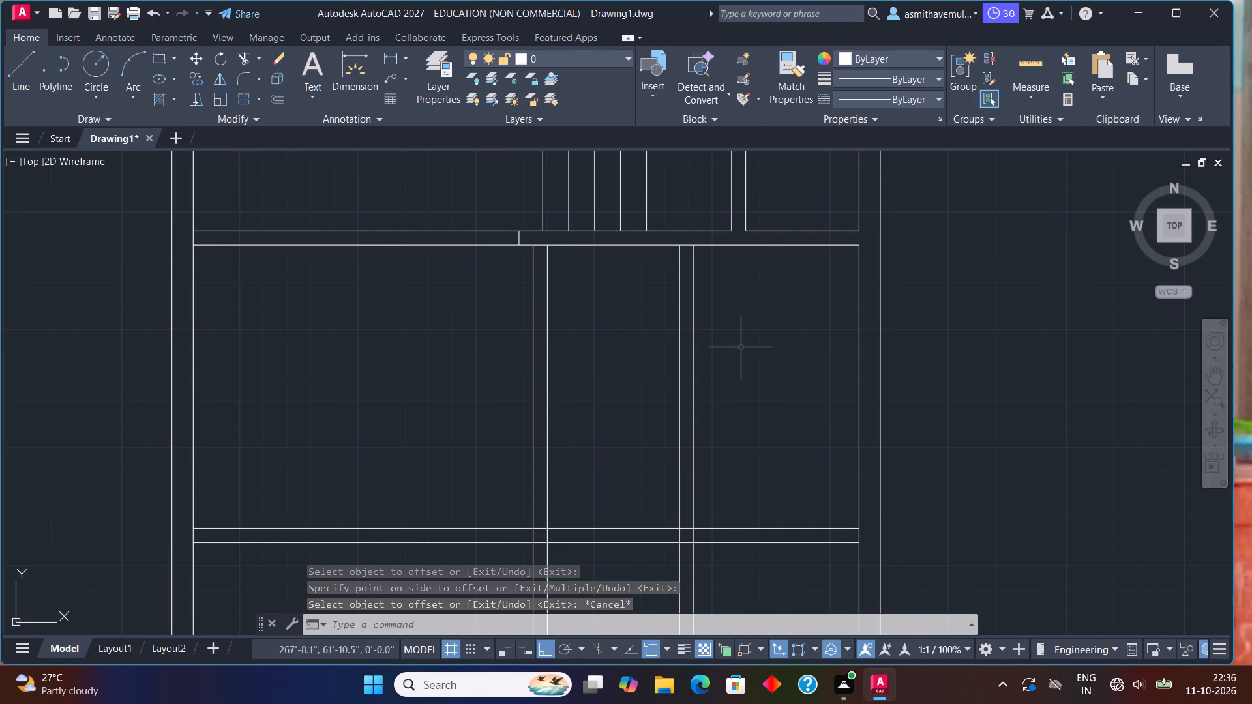
Trim the lower horizontal wall lines beyond the right partition and the lines of both partitions below that wall.
text(TRIM)
key(Return)
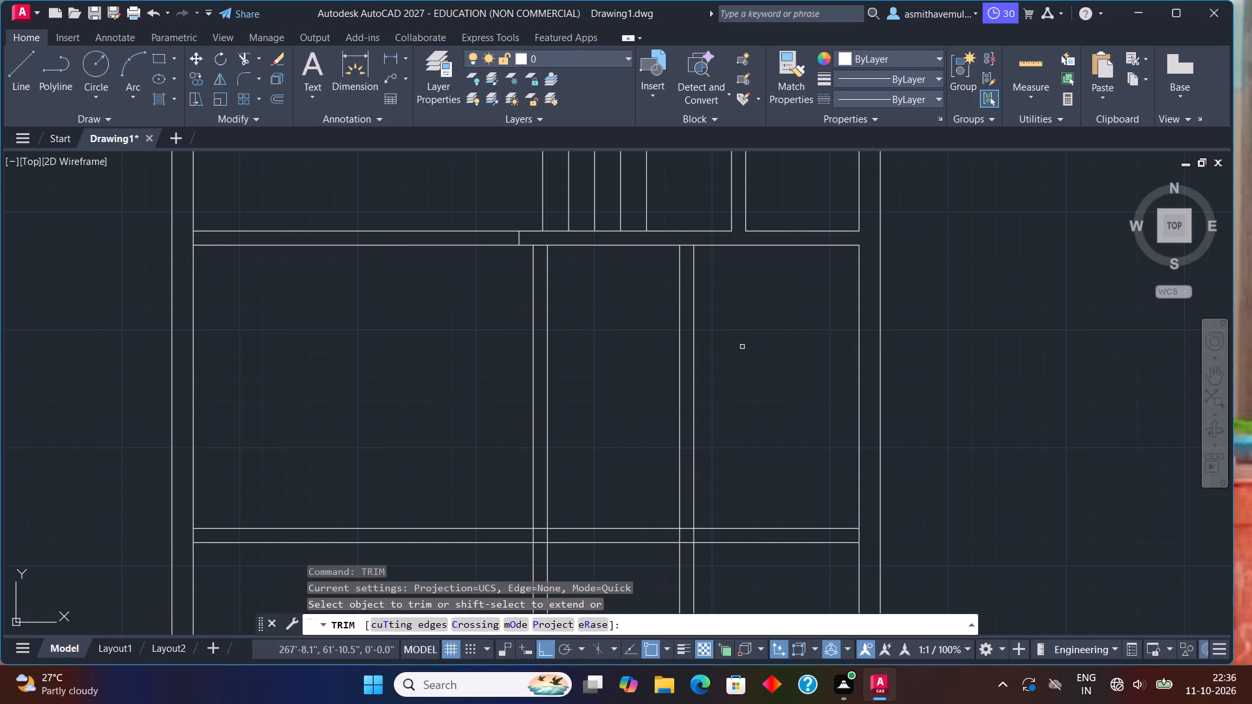
drag(734, 512, 730, 565)
scroll(727, 564, down, 1)
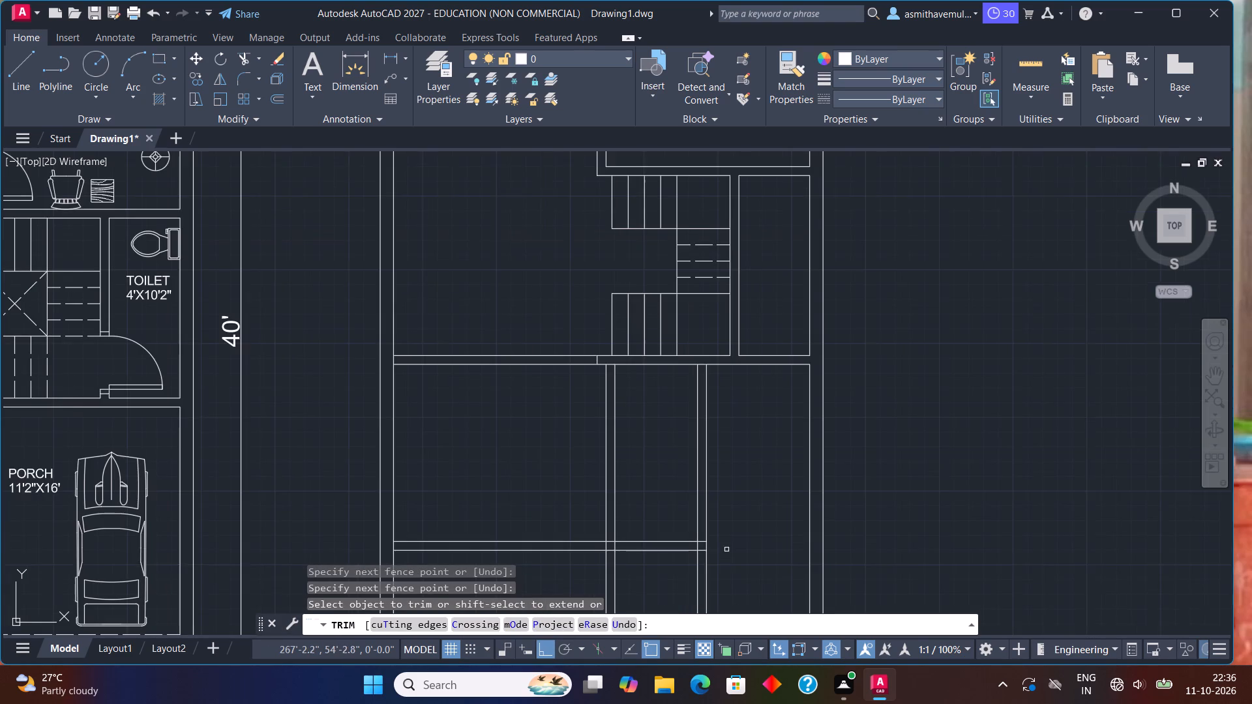
middle_drag(726, 550, 725, 414)
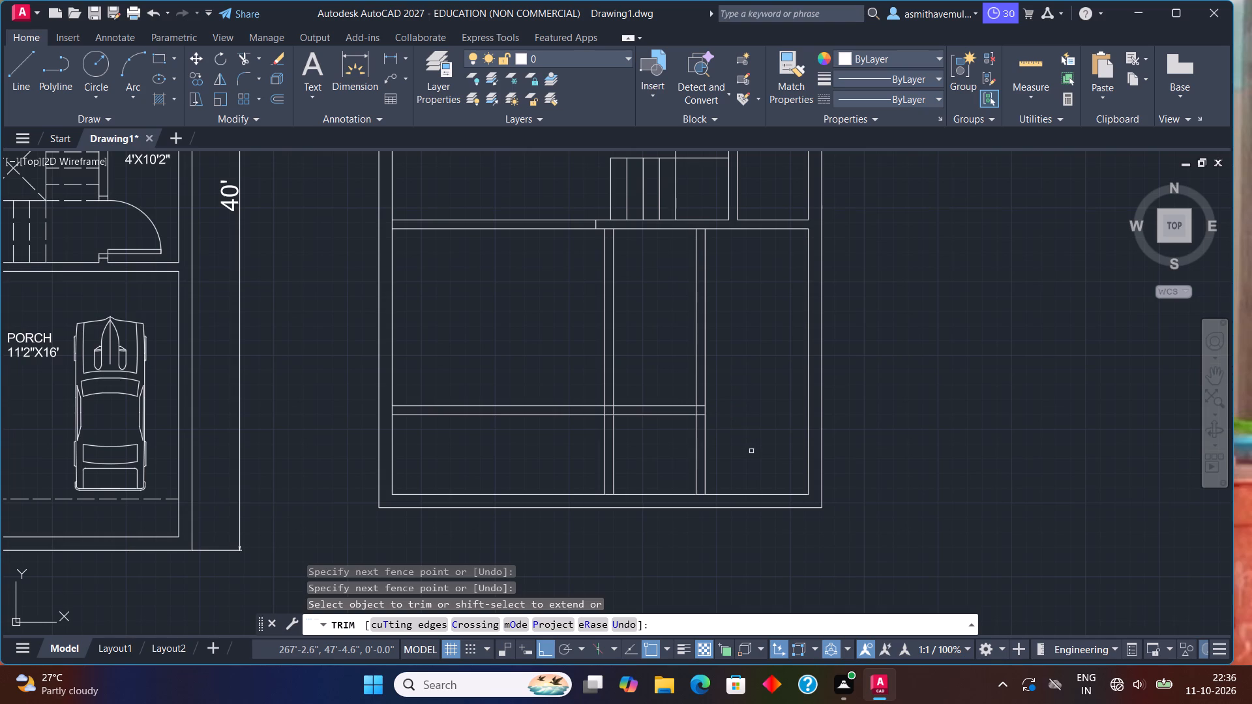
drag(749, 451, 581, 452)
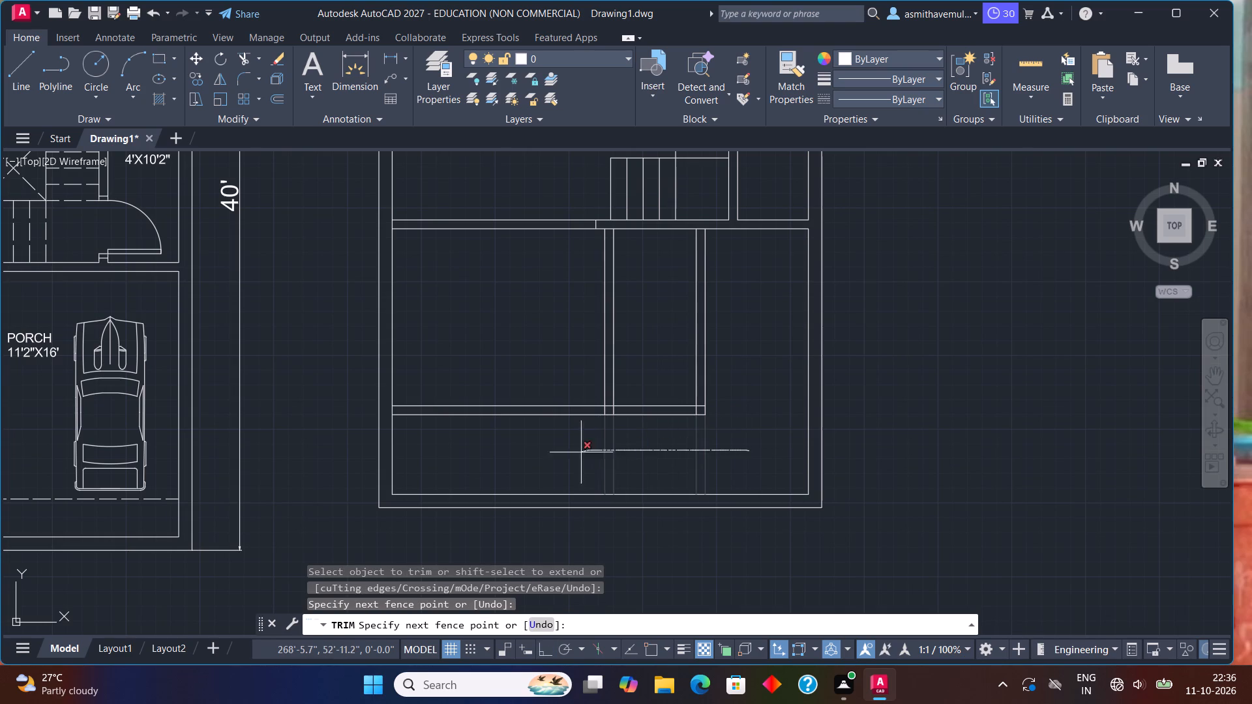
scroll(597, 400, up, 1)
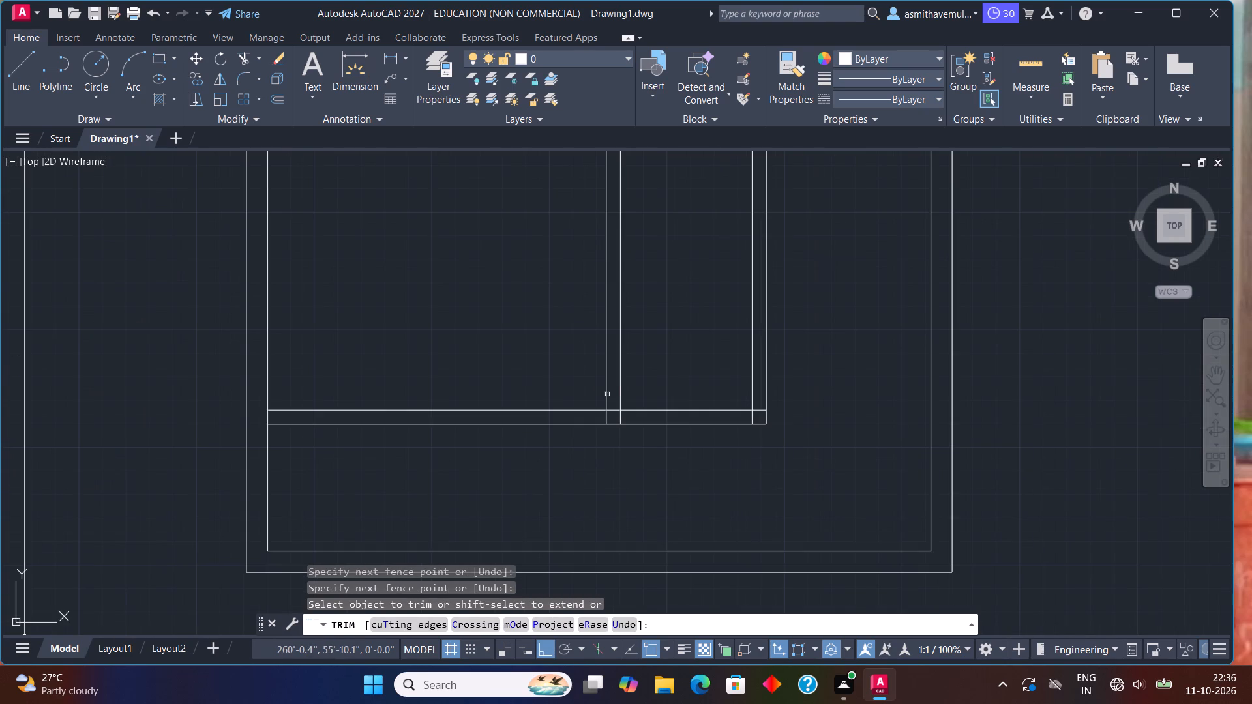
scroll(627, 381, down, 1)
middle_drag(631, 379, 638, 385)
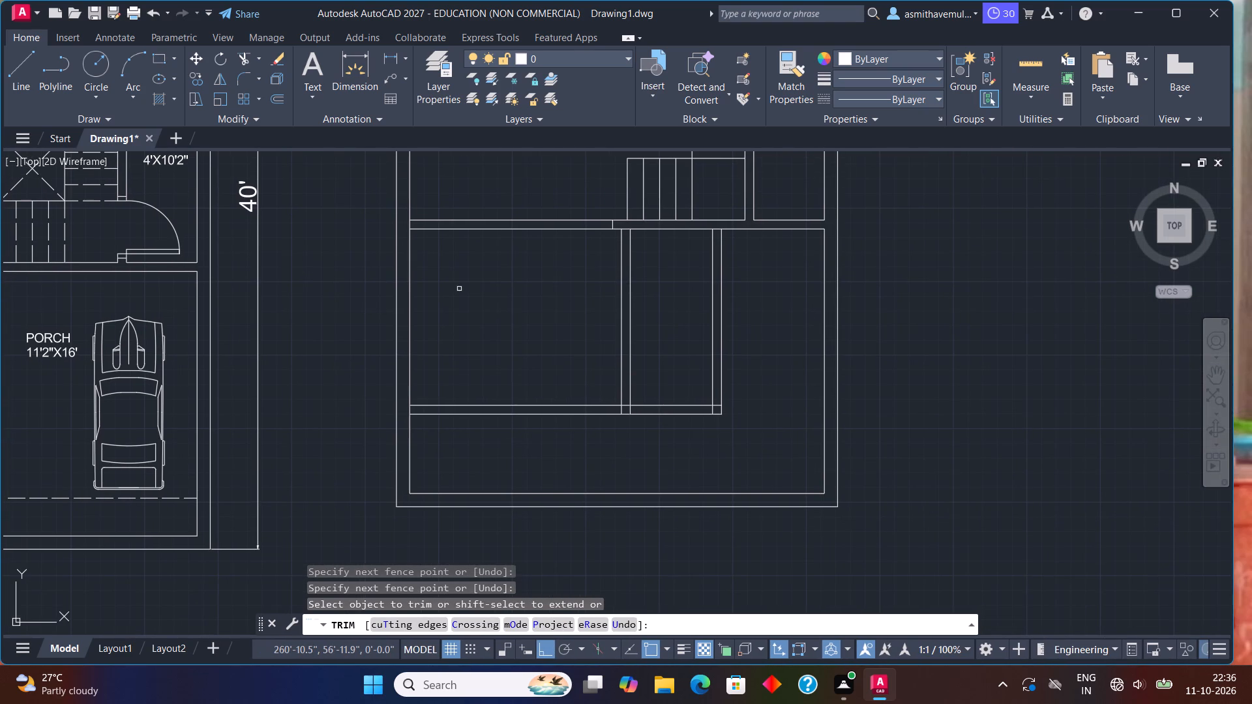
Trim the left outer wall's inner face where the two horizontal walls of the lower room join it.
scroll(438, 229, up, 1)
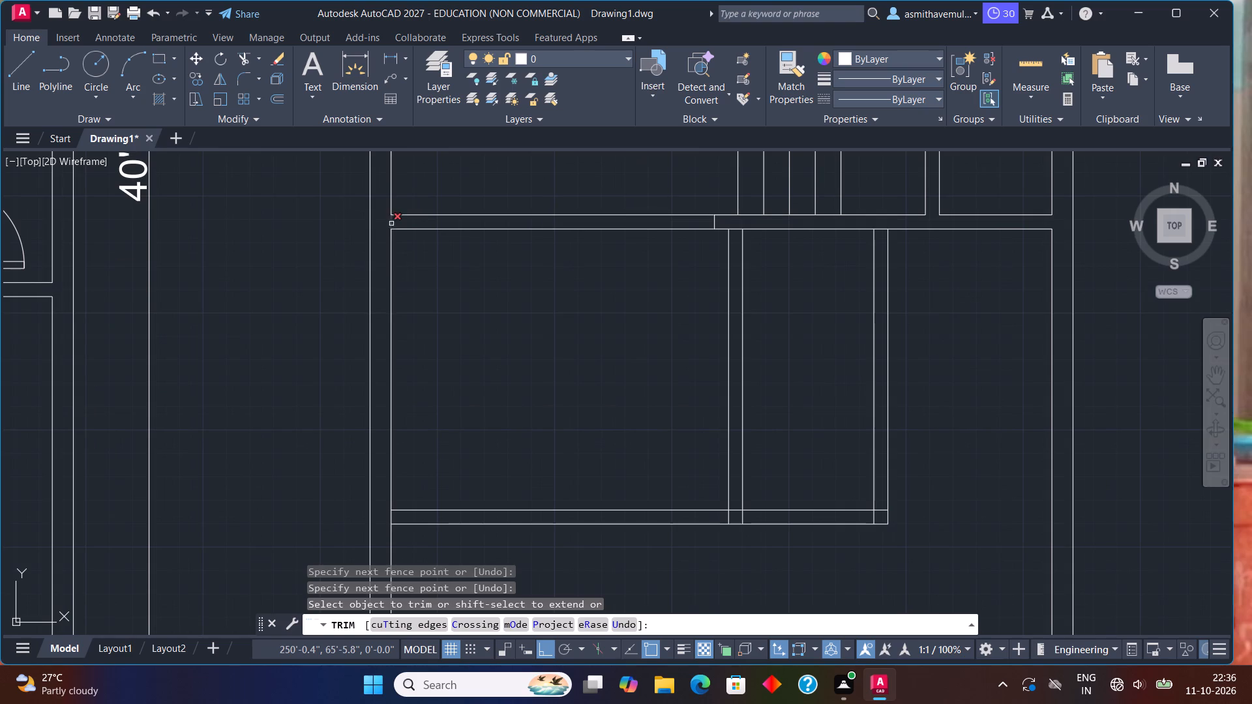
click(391, 224)
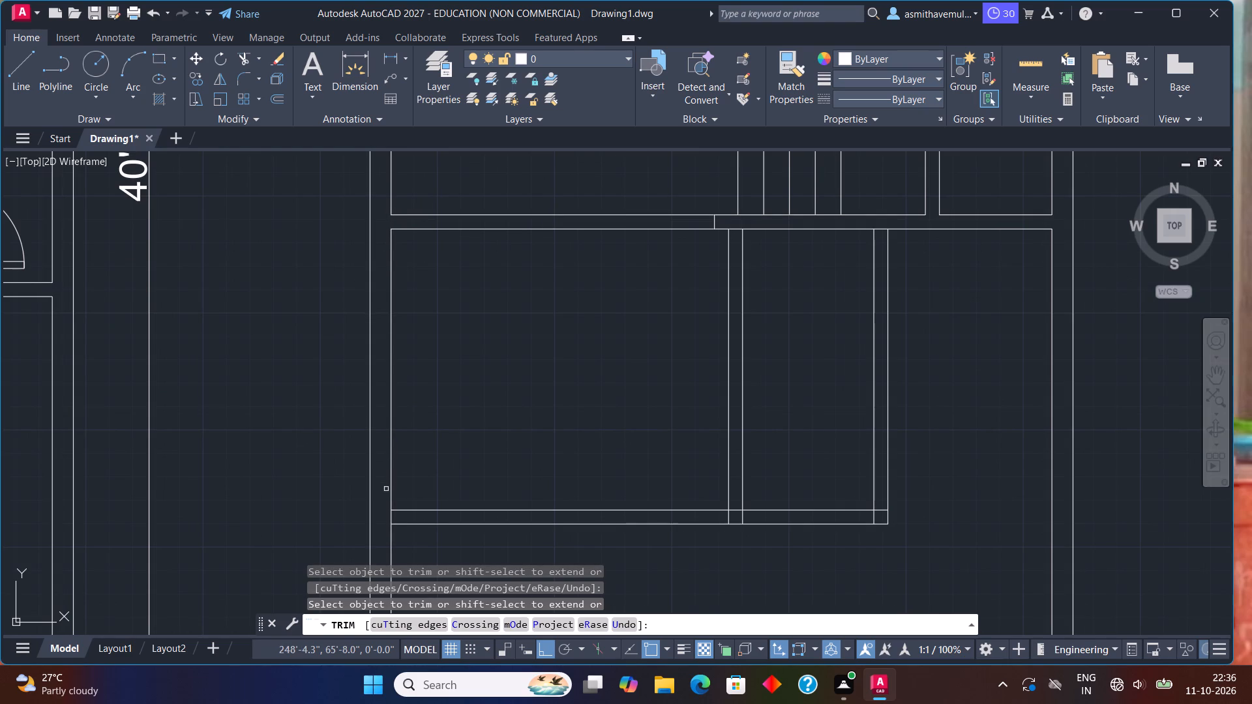
scroll(386, 516, up, 1)
drag(389, 515, 398, 515)
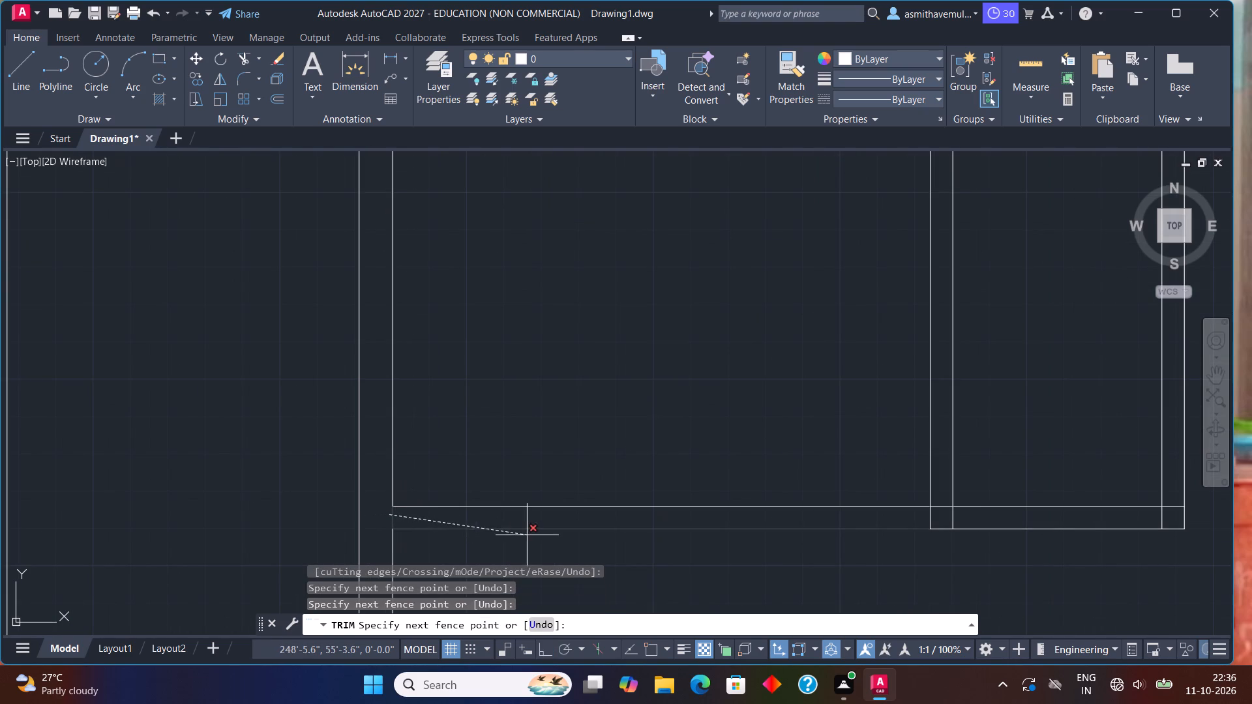
click(536, 513)
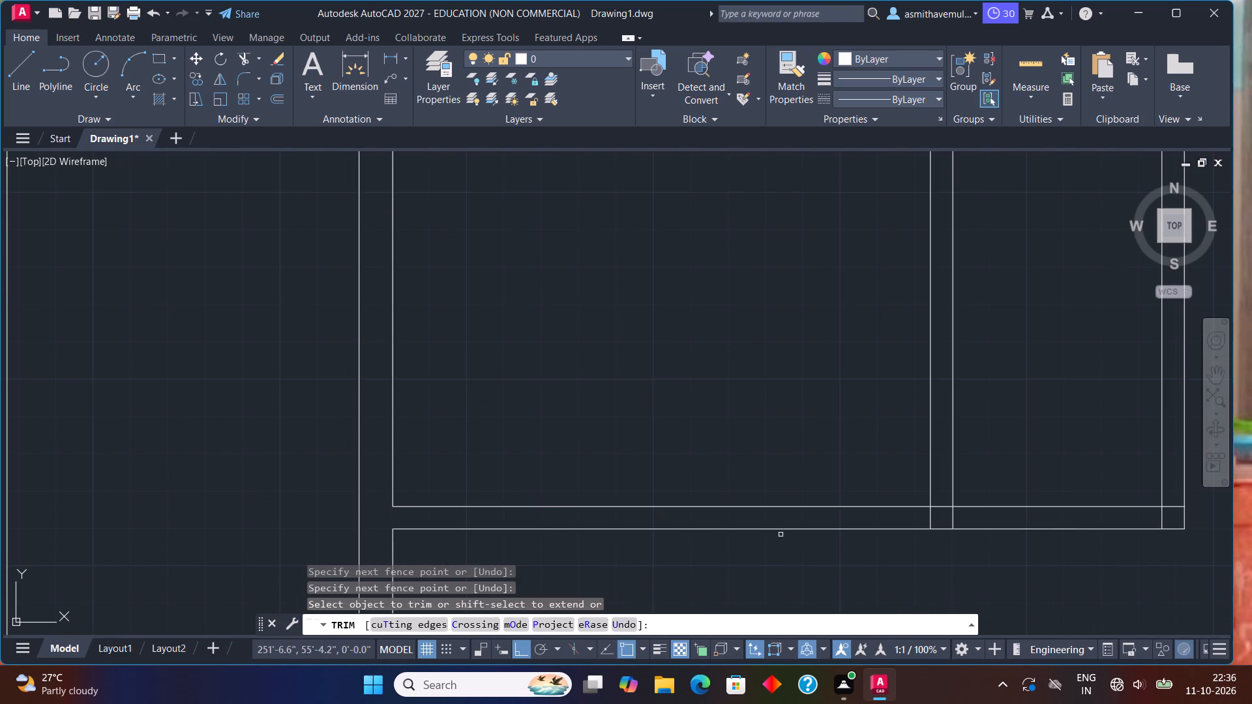
Trim the overlapping lines where both vertical partitions meet the lower horizontal wall, leaving clean wall junctions.
middle_drag(781, 534, 495, 461)
drag(655, 422, 681, 447)
drag(666, 444, 664, 444)
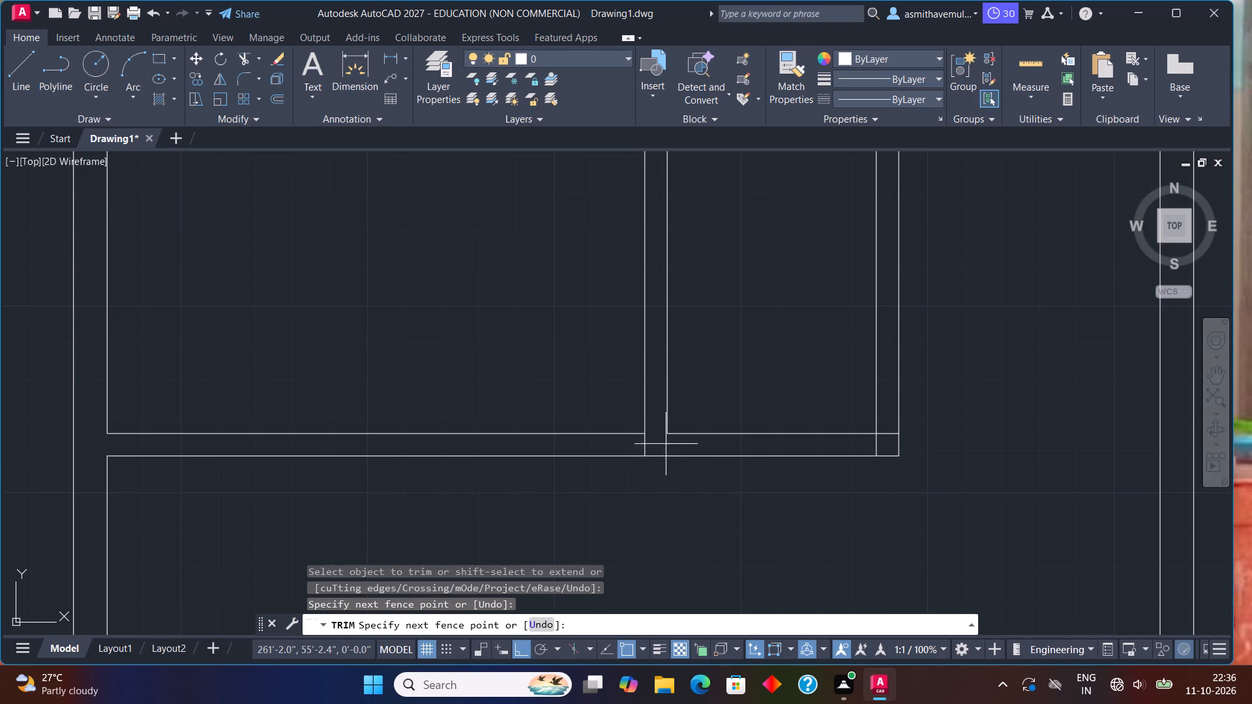
drag(664, 444, 627, 450)
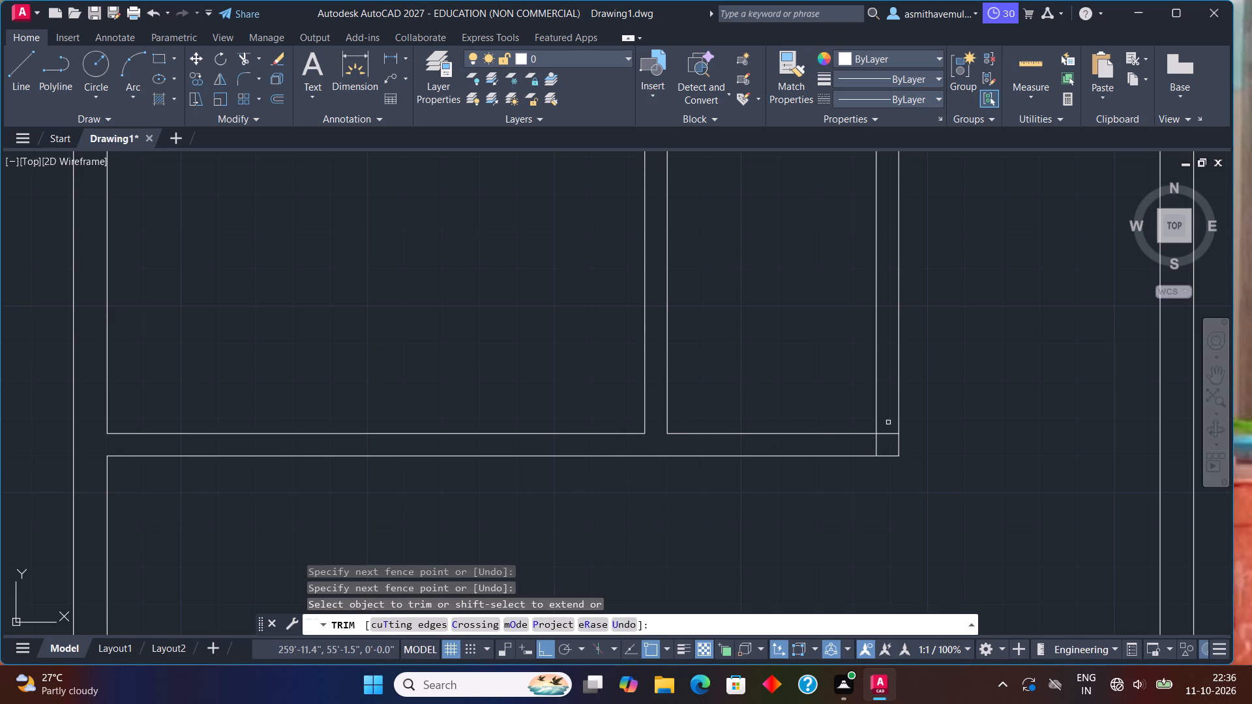
drag(888, 422, 867, 447)
scroll(863, 437, down, 1)
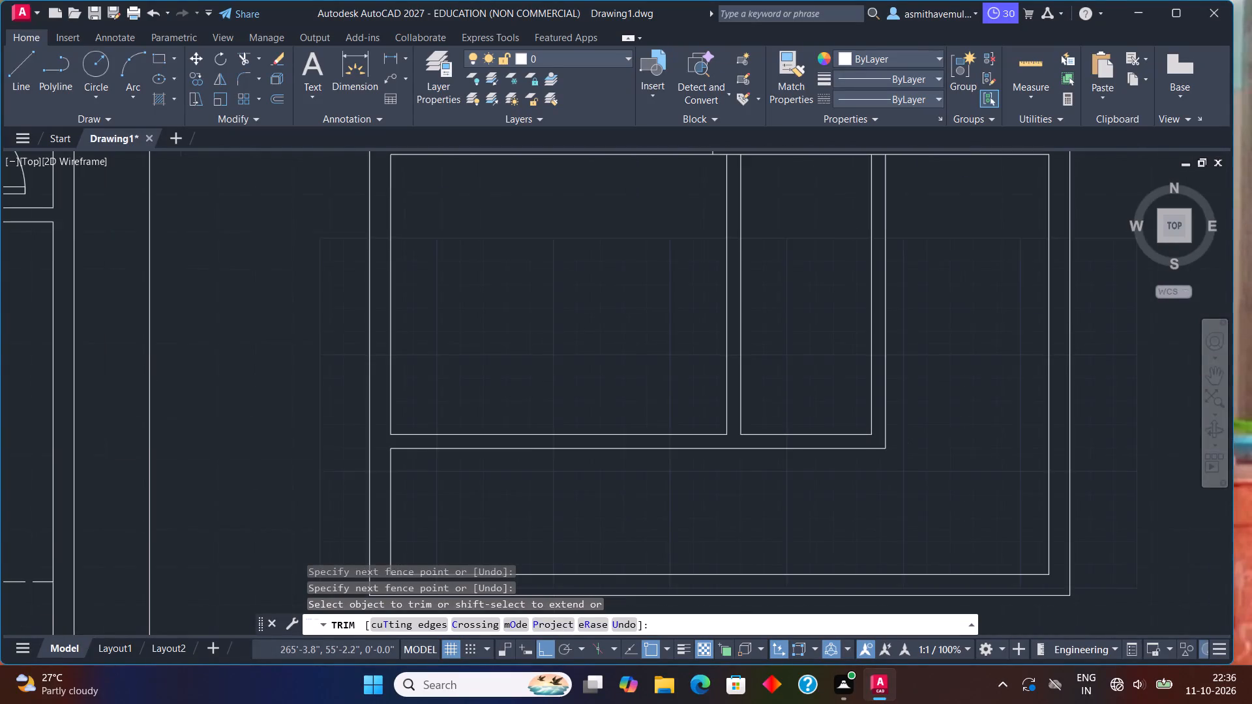
scroll(842, 409, down, 1)
middle_drag(837, 403, 838, 428)
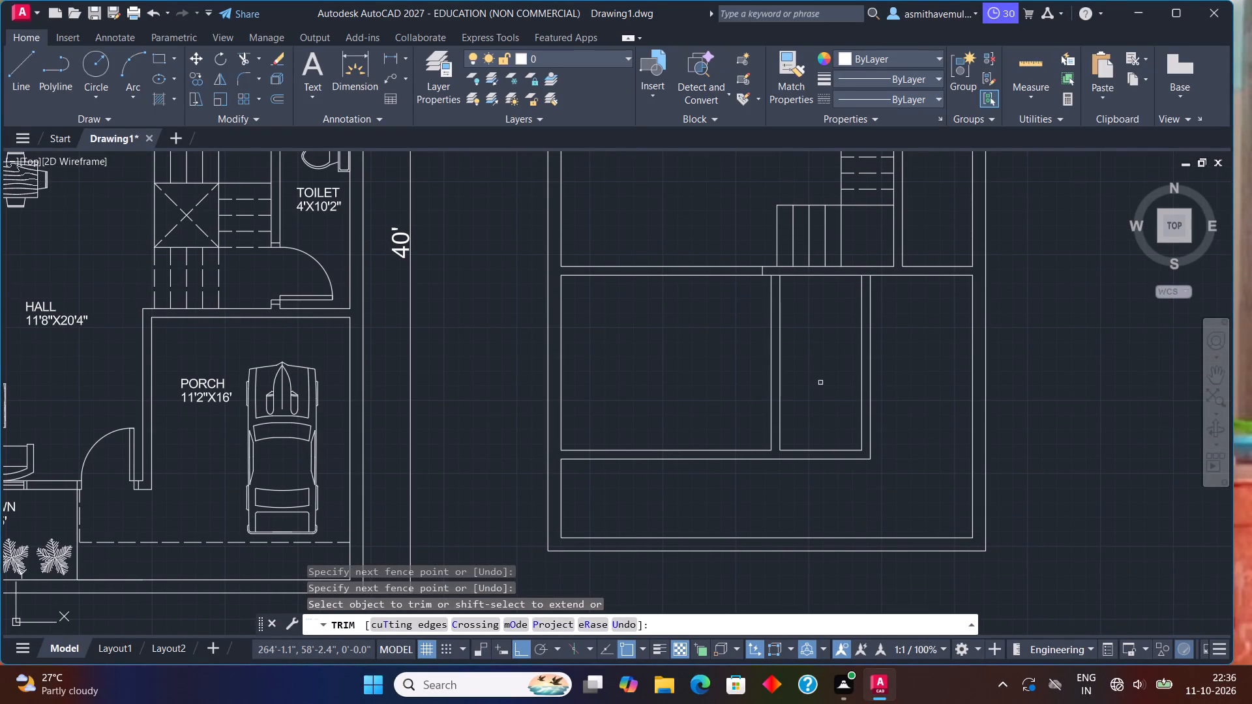
key(Escape)
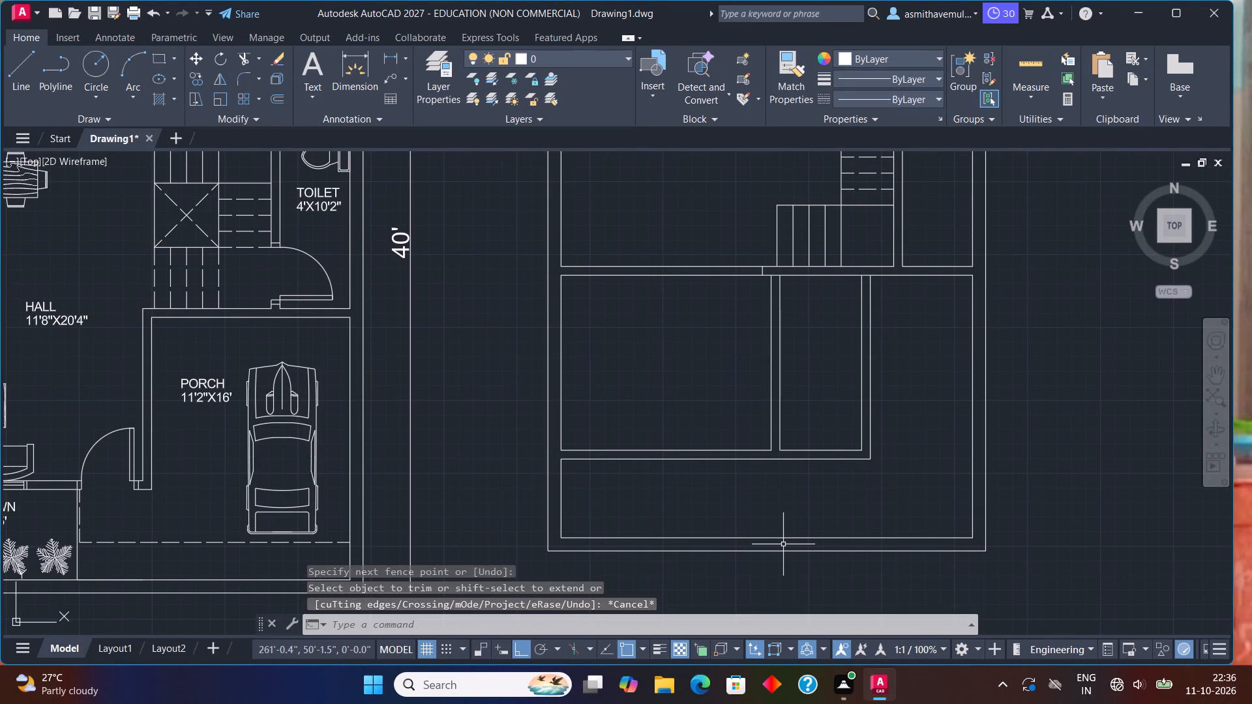
Draw a line across the thickness of the wall below the staircase, 3" left of the existing short vertical line.
middle_drag(750, 375, 725, 435)
scroll(732, 367, up, 1)
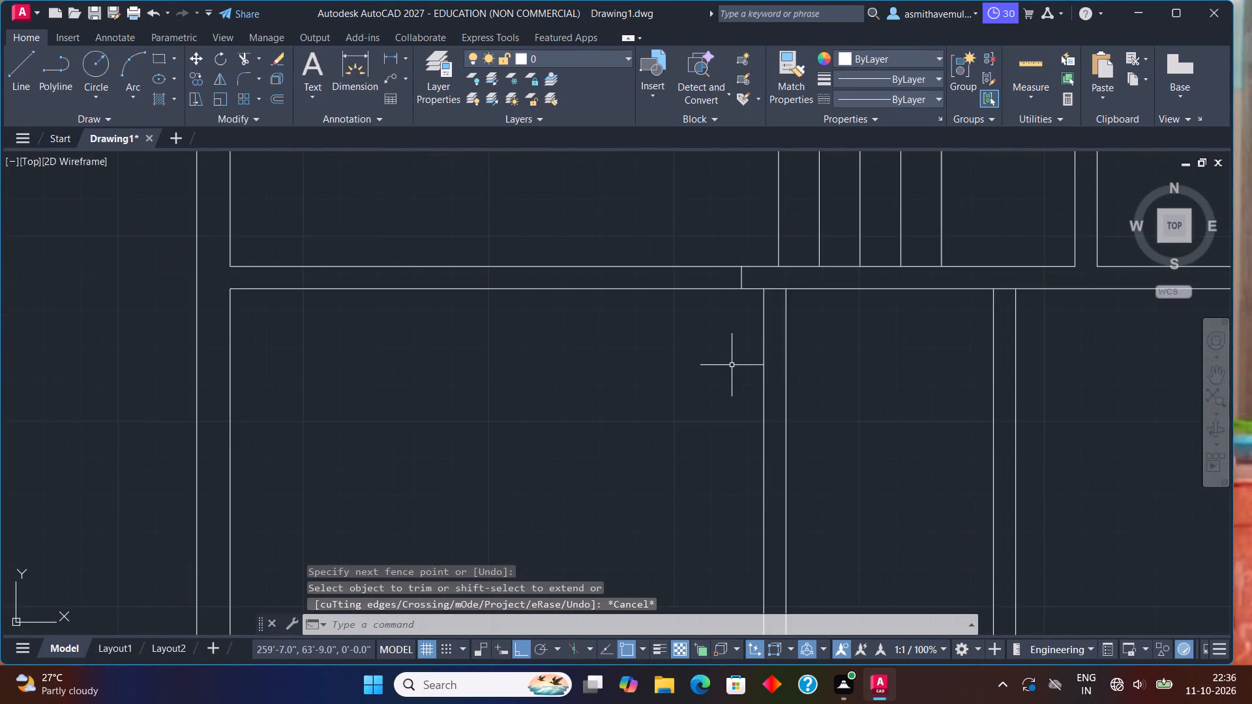
scroll(732, 365, up, 2)
middle_drag(733, 361, 732, 434)
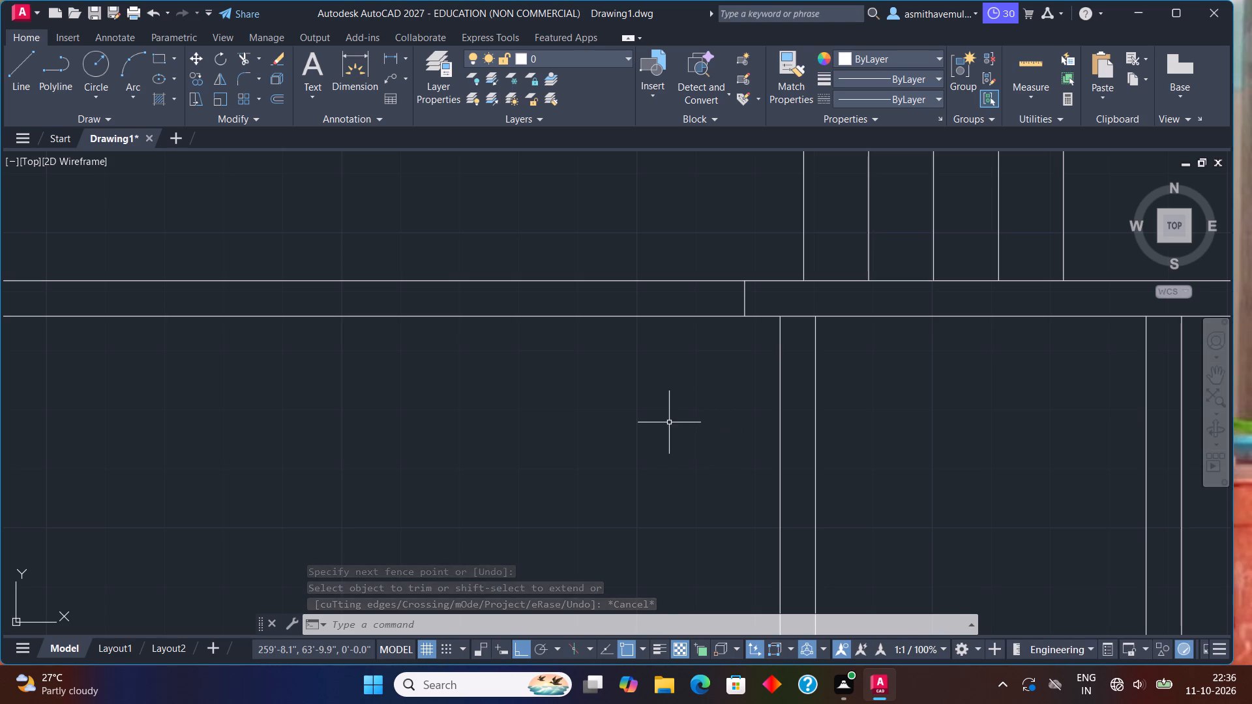
key(l)
key(Return)
text(FROM)
key(Return)
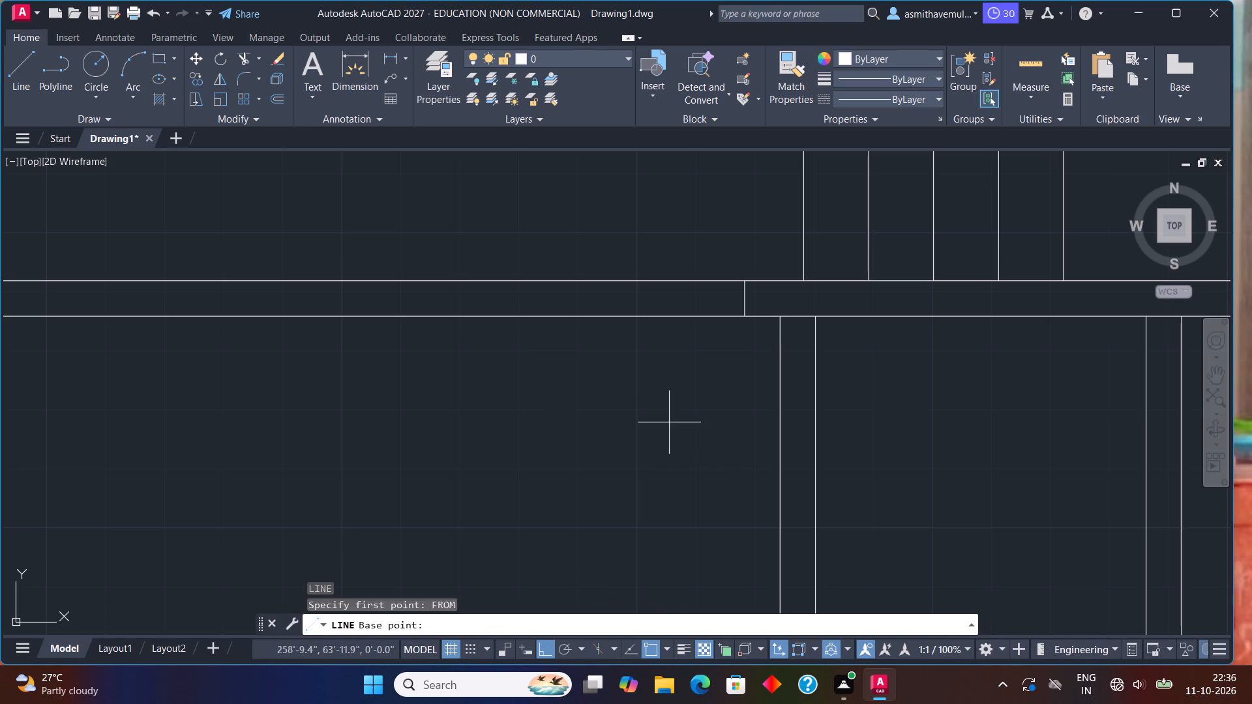
click(748, 314)
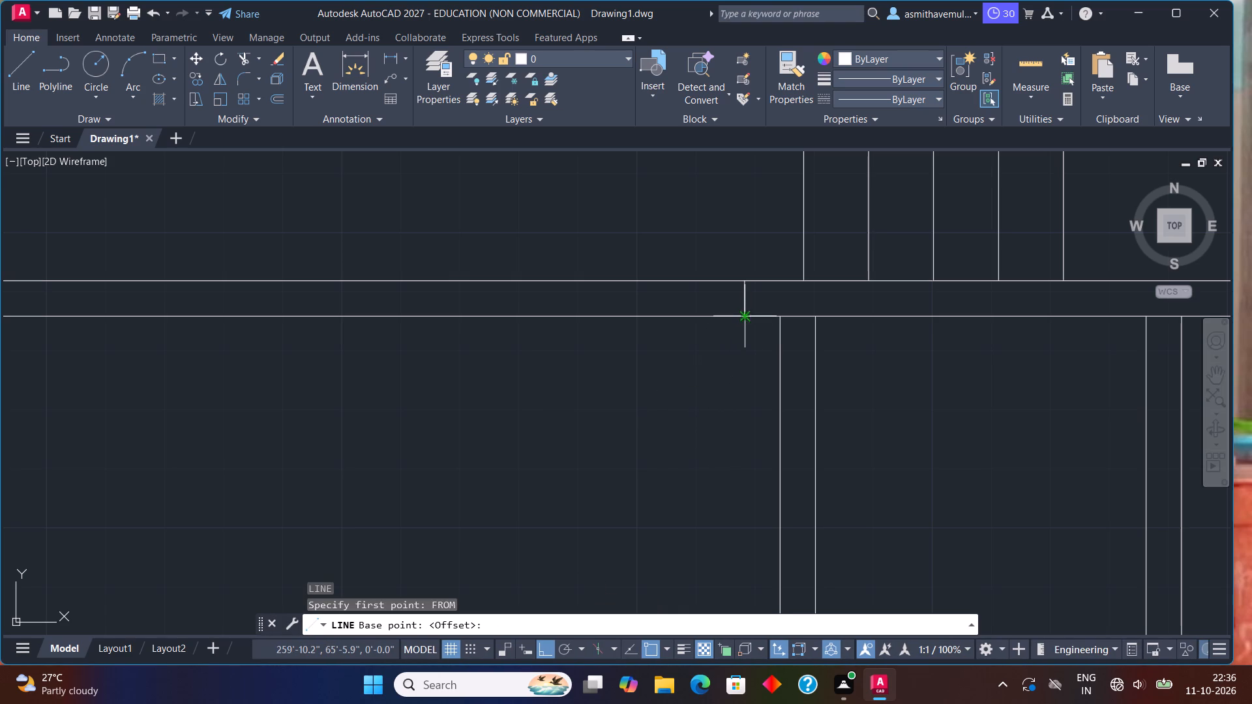
text(@-3)
text(",0)
key(Return)
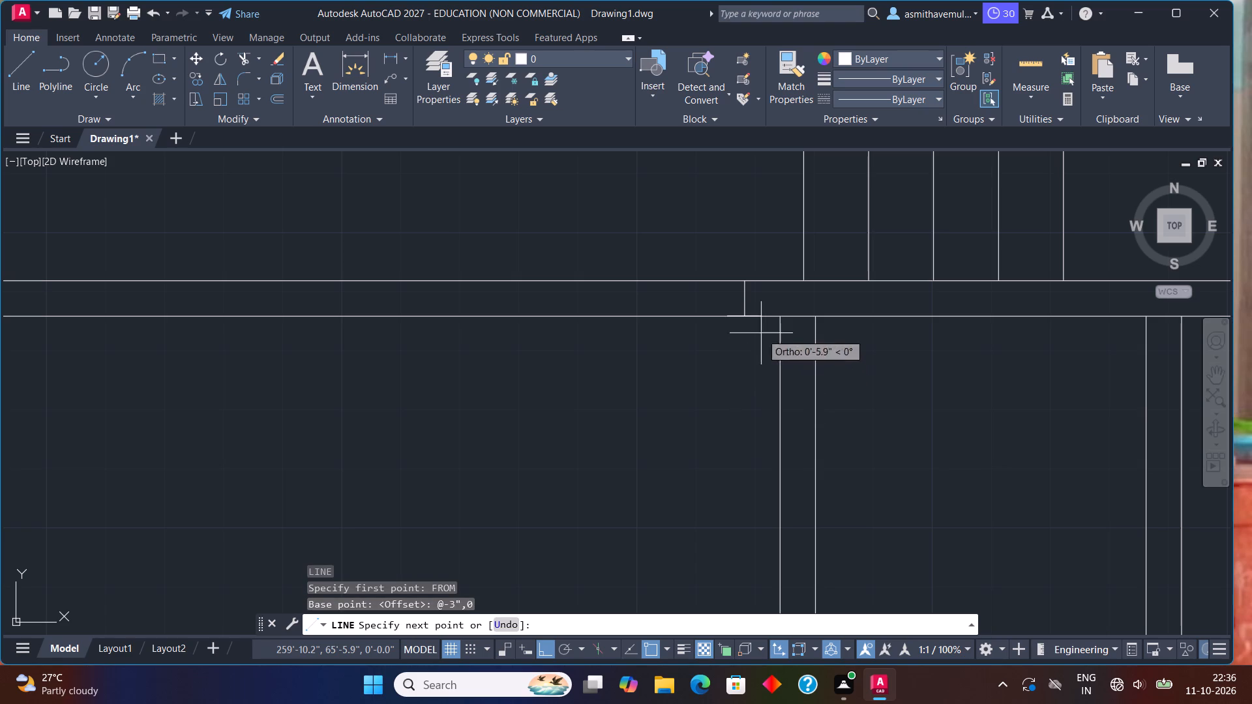
click(729, 282)
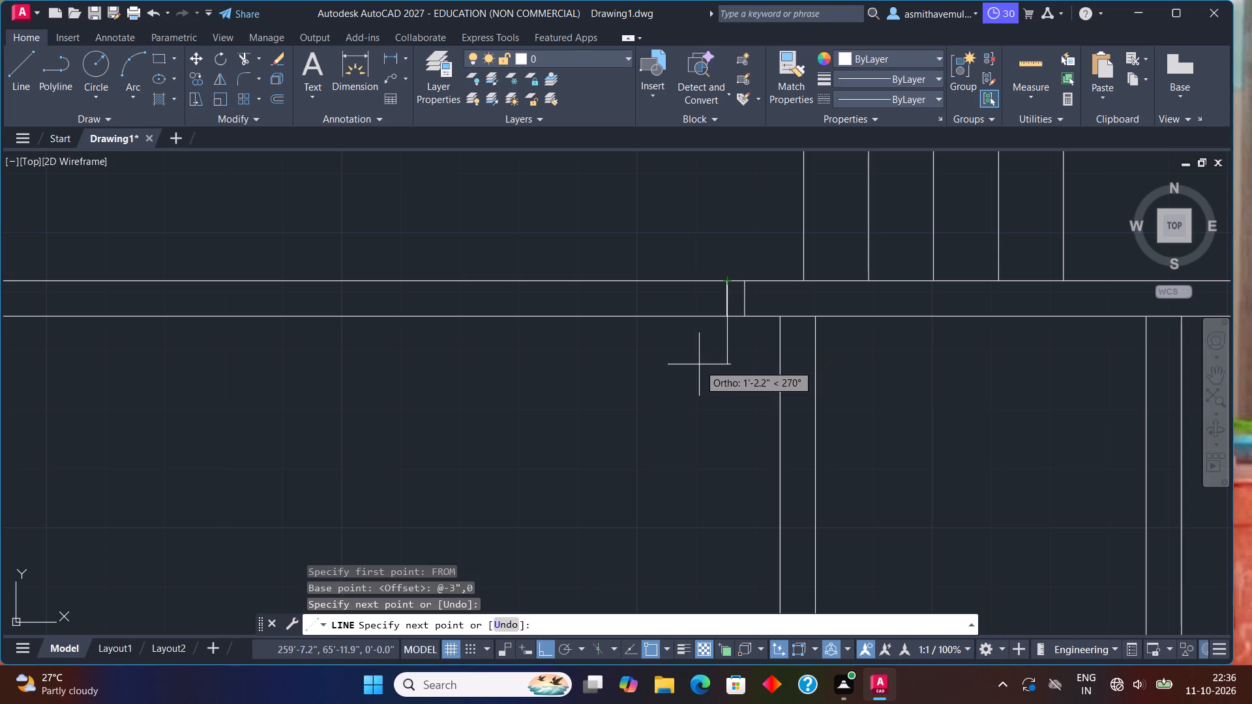
key(Escape)
Offset the new short line across the wall 3' to the left for the door opening's width.
key(o)
key(Return)
text(3')
key(Return)
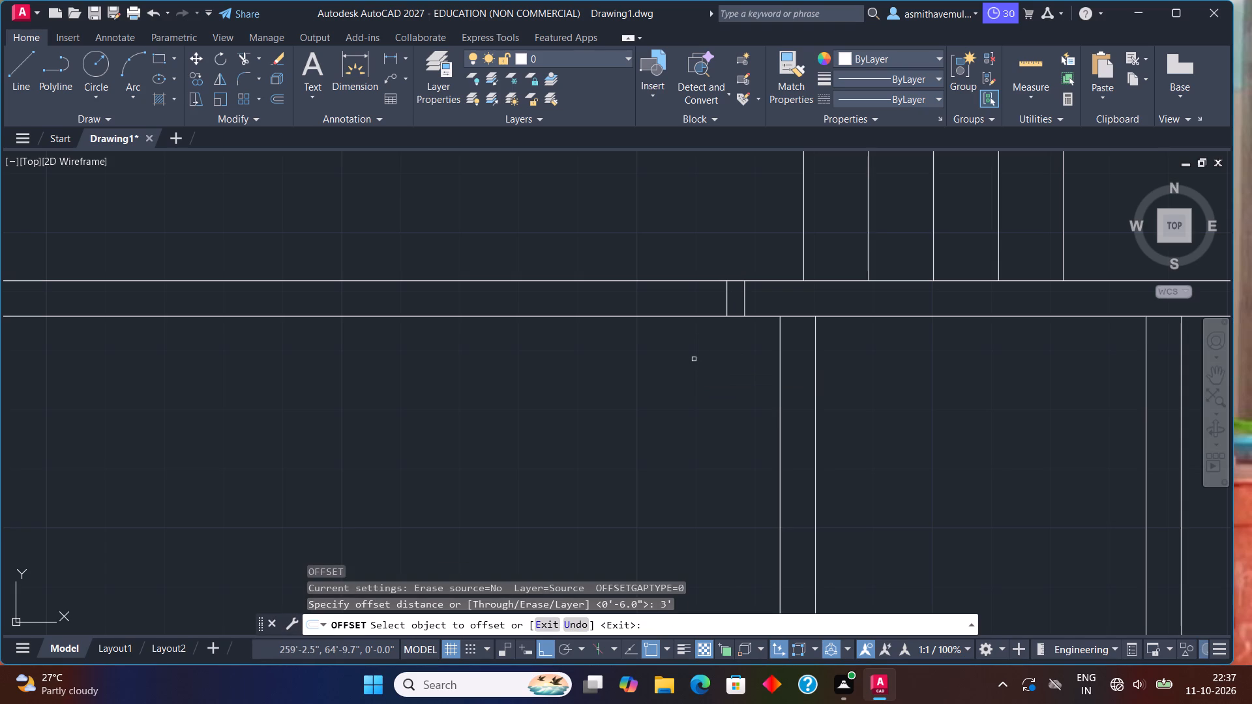
click(726, 307)
click(677, 309)
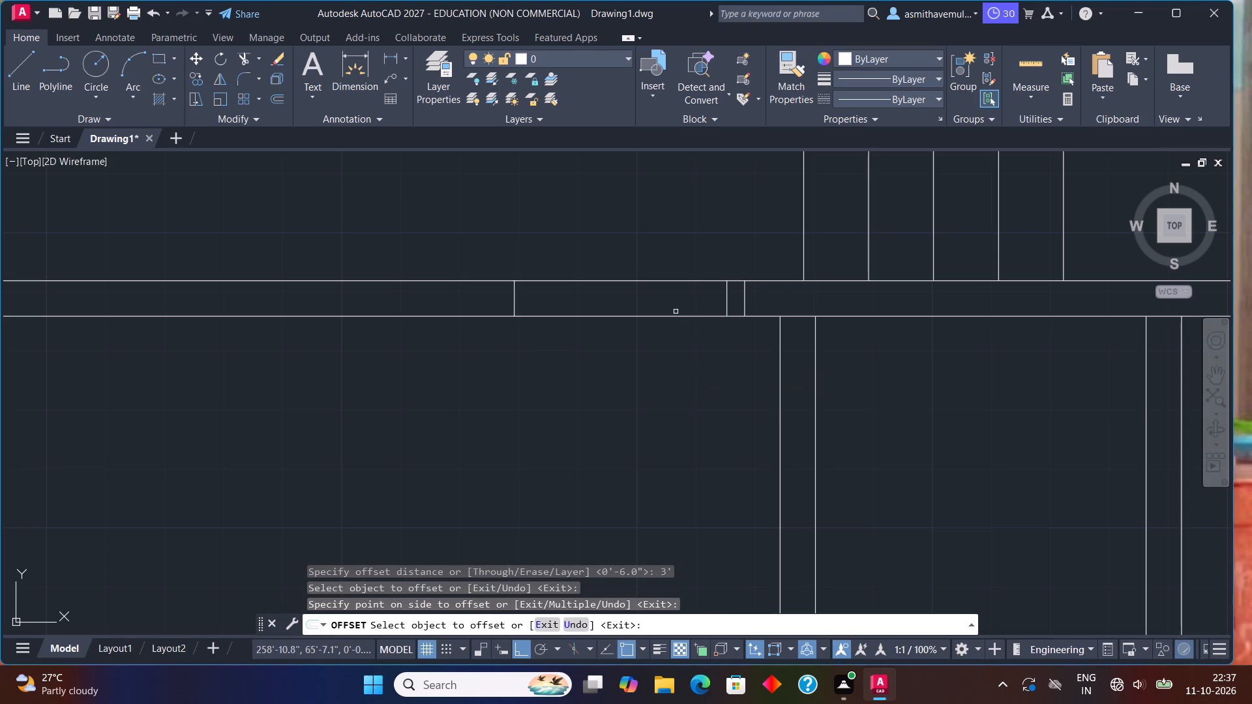
key(Escape)
Offset the door opening's left edge line 3" to the left as the second jamb face.
key(o)
key(Return)
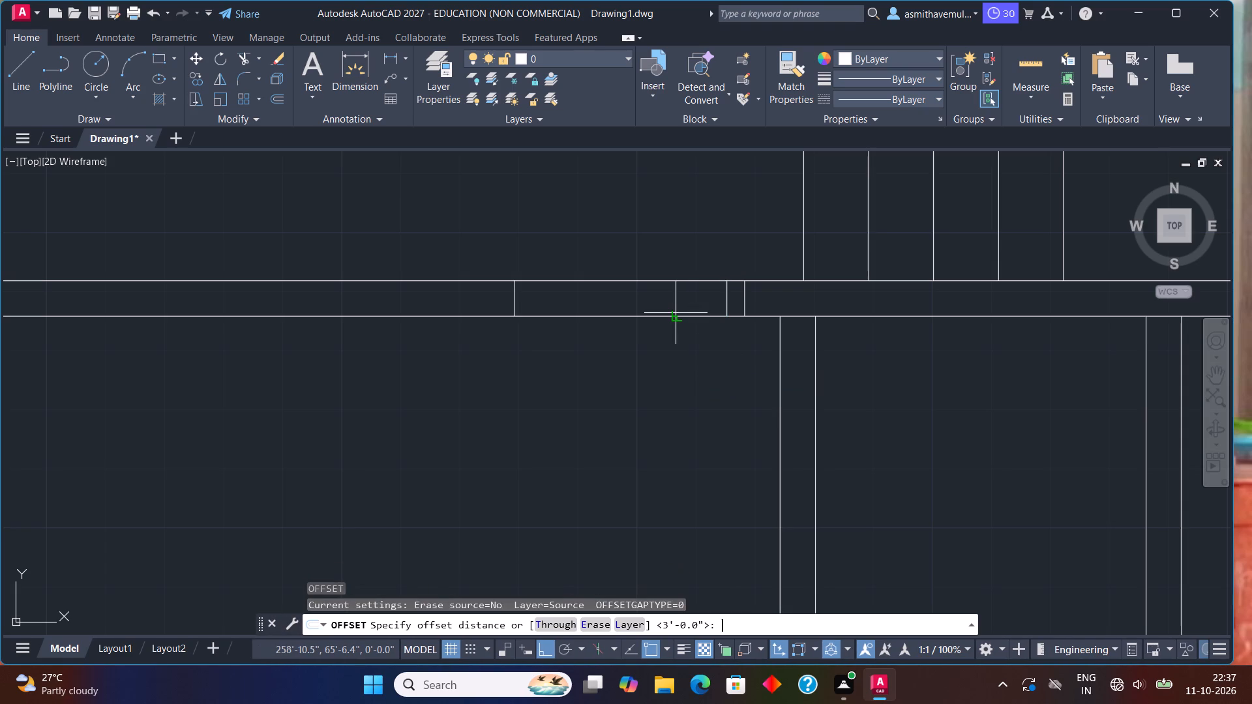
key(3)
key(shift+quotedbl)
key(Return)
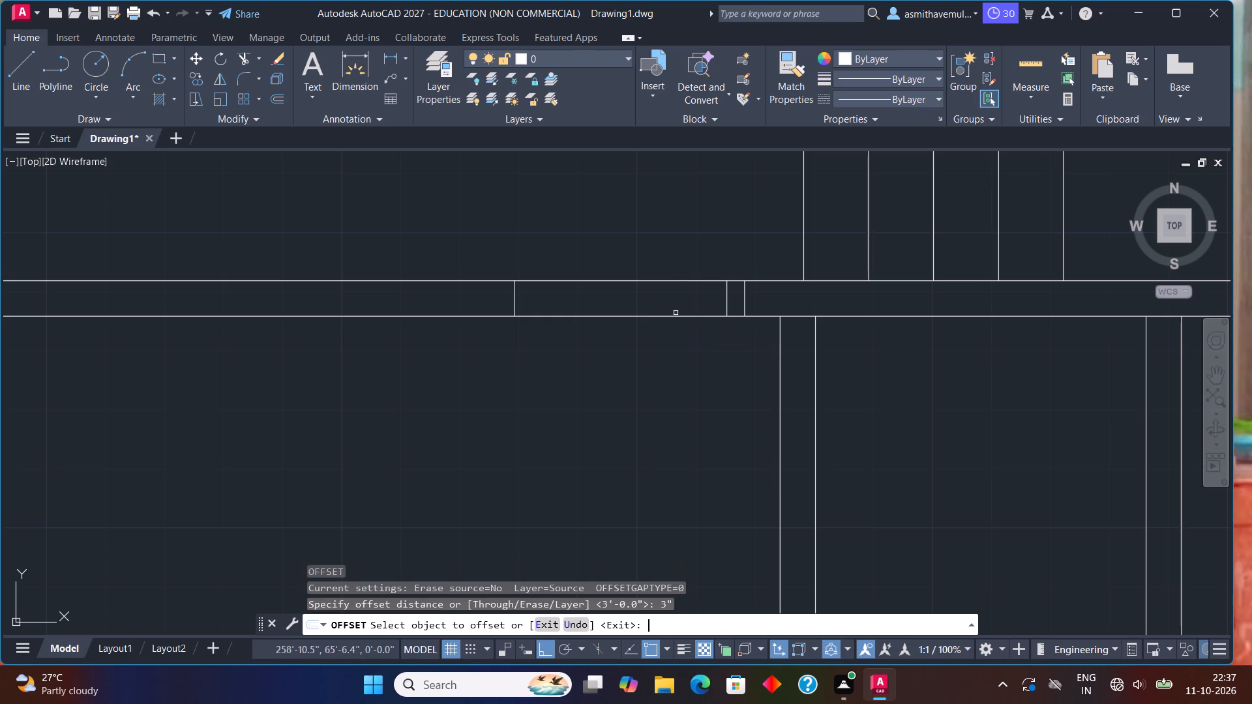
click(514, 300)
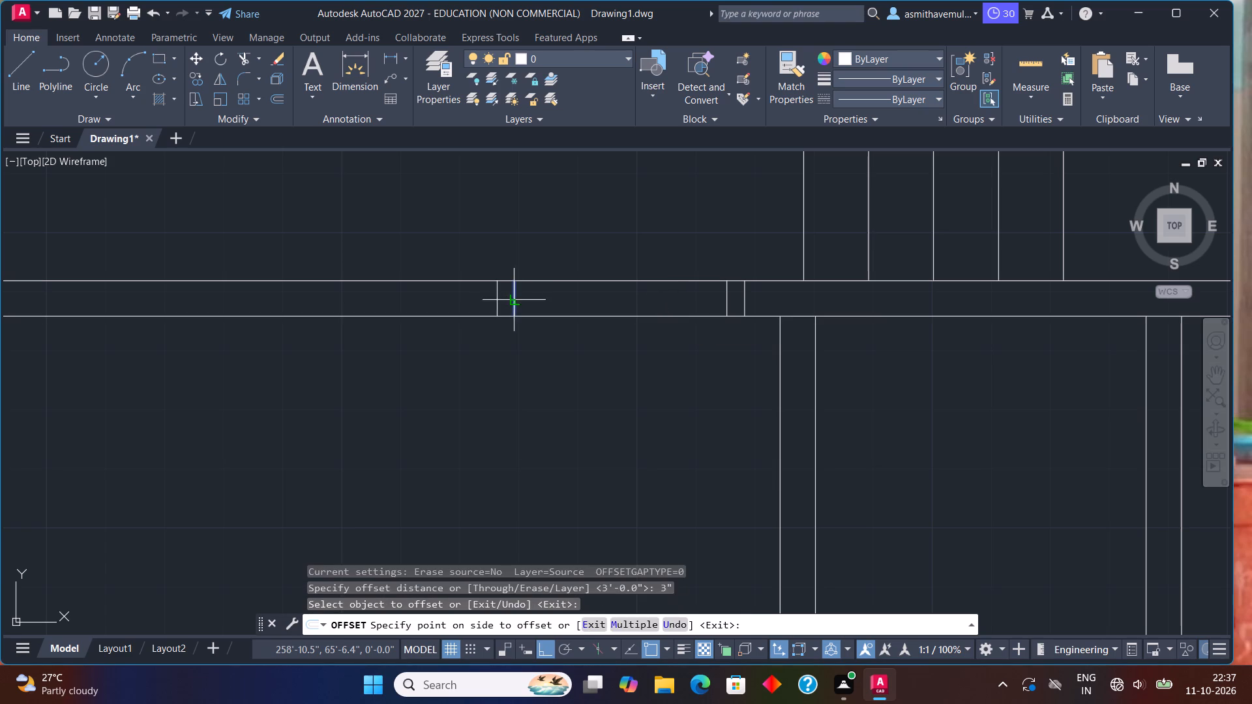
click(482, 299)
key(Escape)
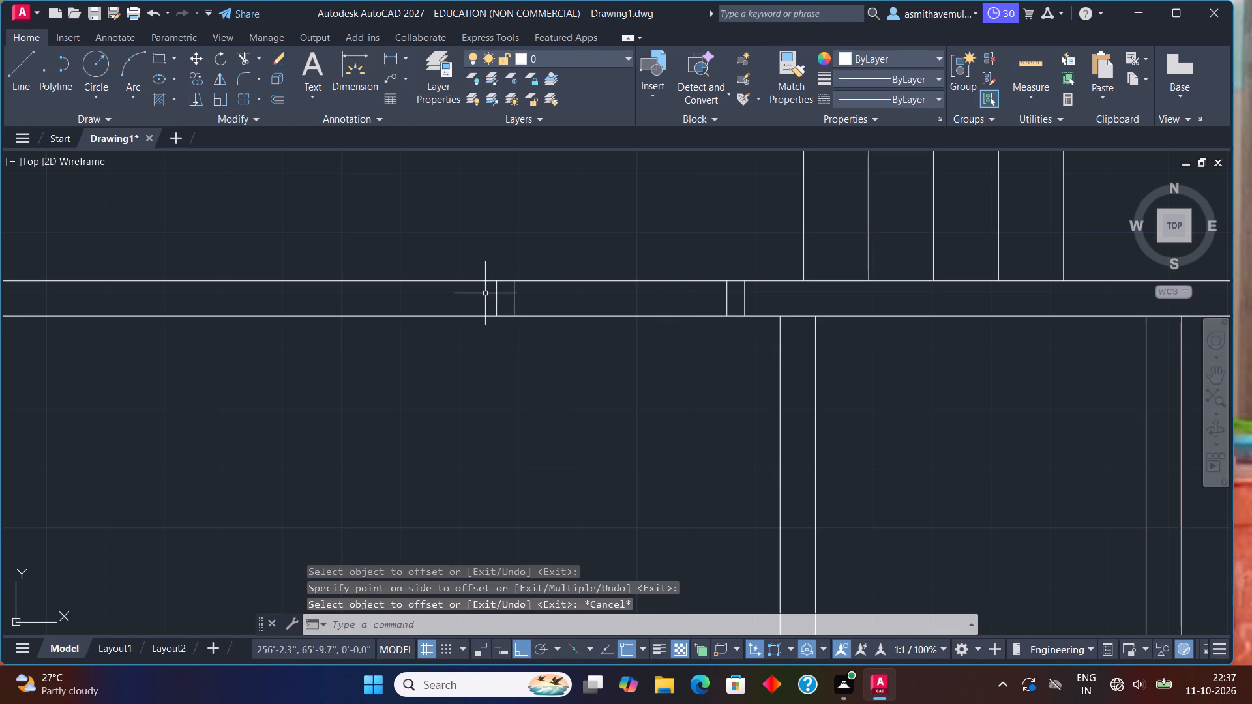
Trim both wall lines between the inner jamb lines to clear the door opening.
text(TRIM)
key(Return)
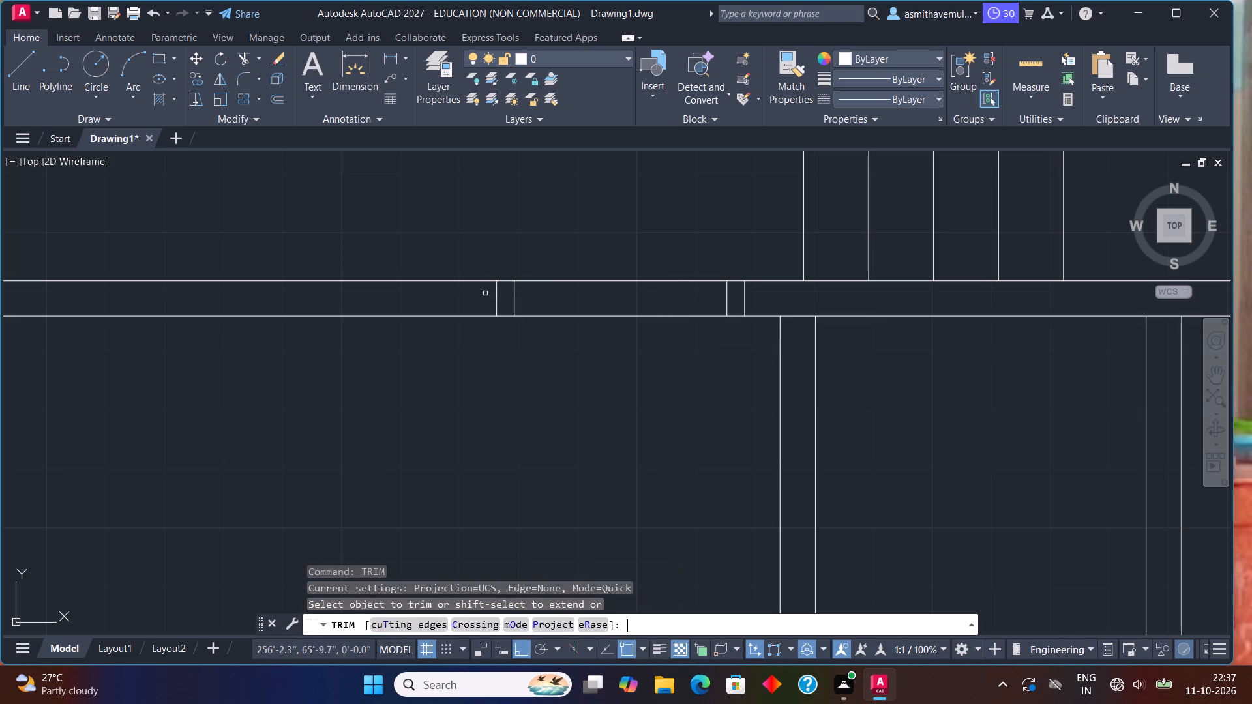
drag(548, 370, 603, 277)
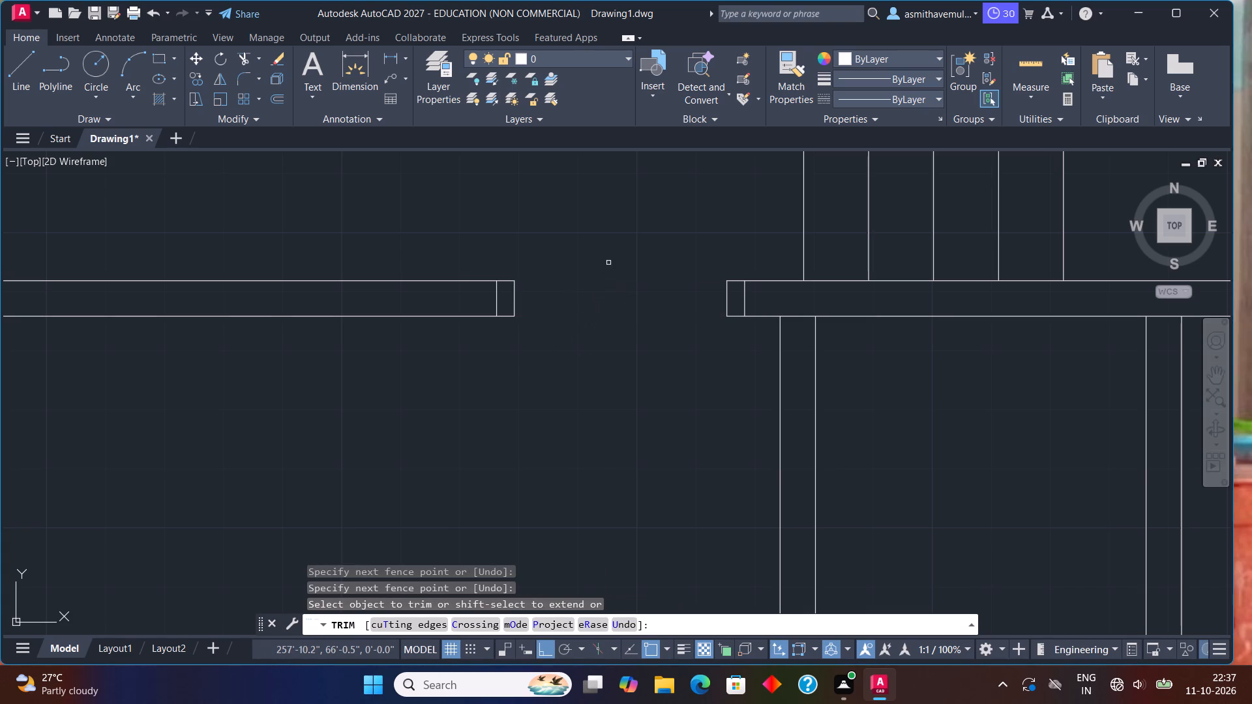
key(Escape)
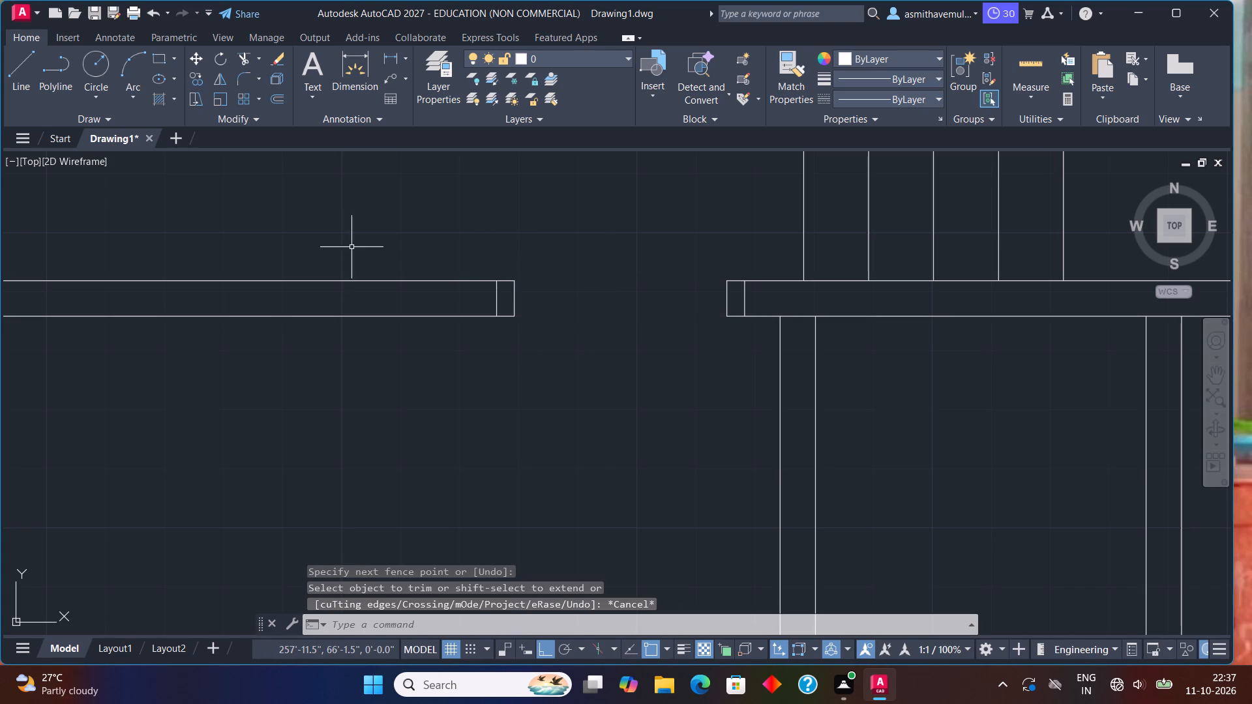
Draw a 3" by 3' rectangle as the door leaf, hanging down from the lower corner of the opening's right jamb.
scroll(414, 418, down, 1)
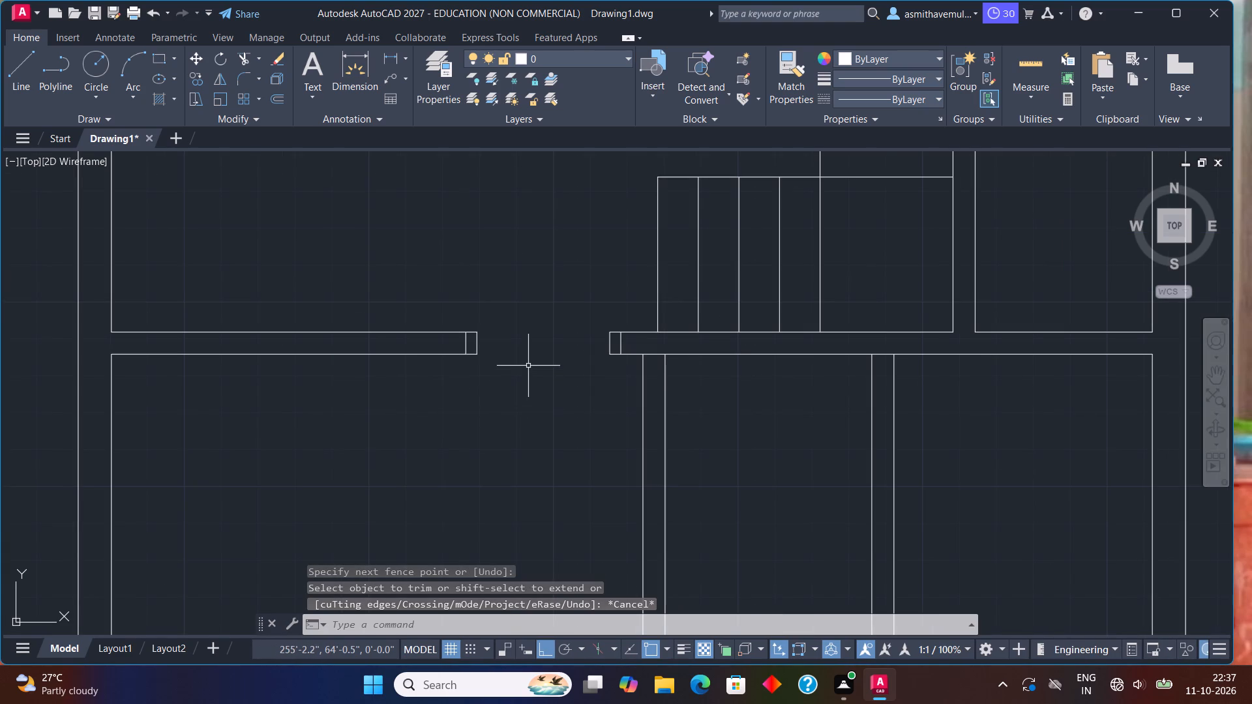
text(REC)
key(Return)
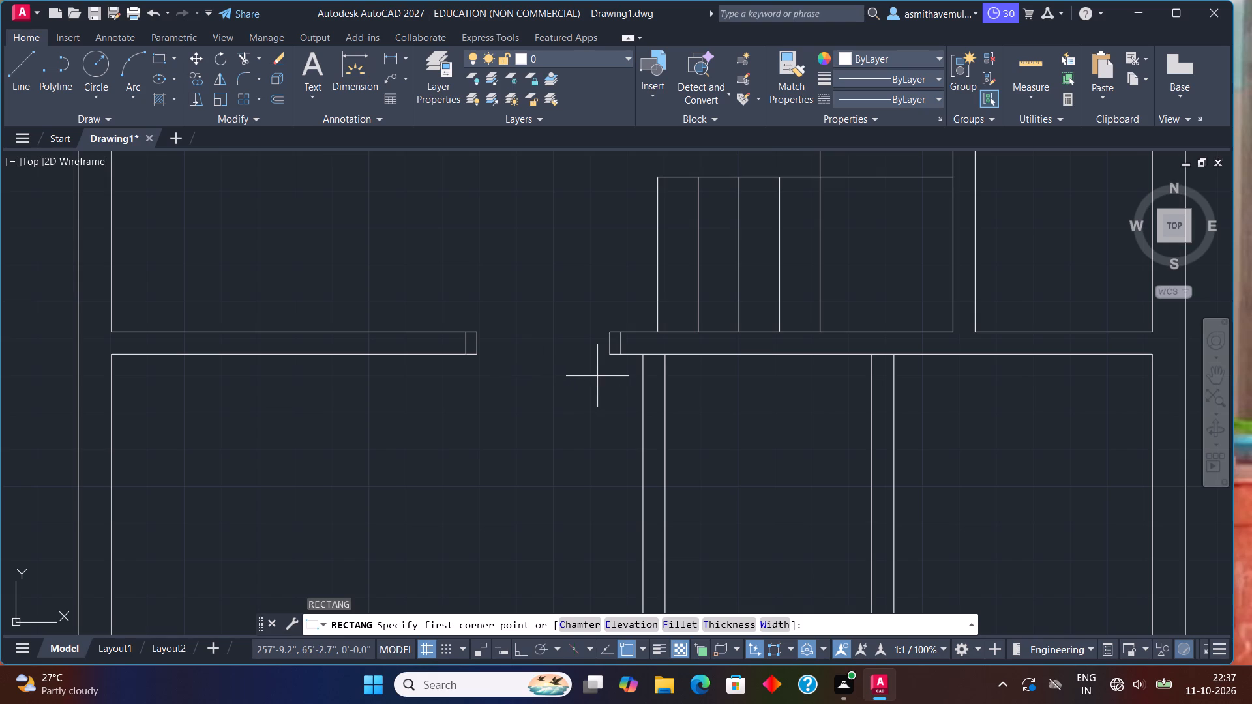
middle_drag(607, 445, 607, 497)
scroll(610, 462, up, 1)
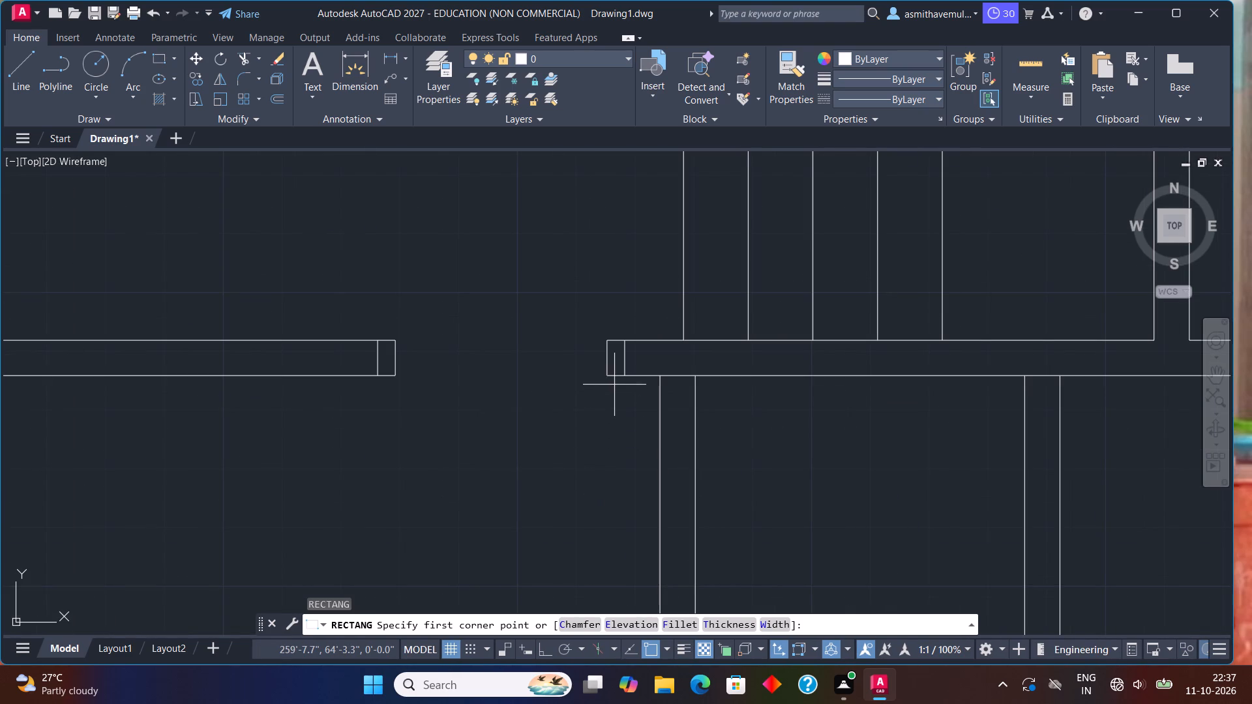
click(608, 373)
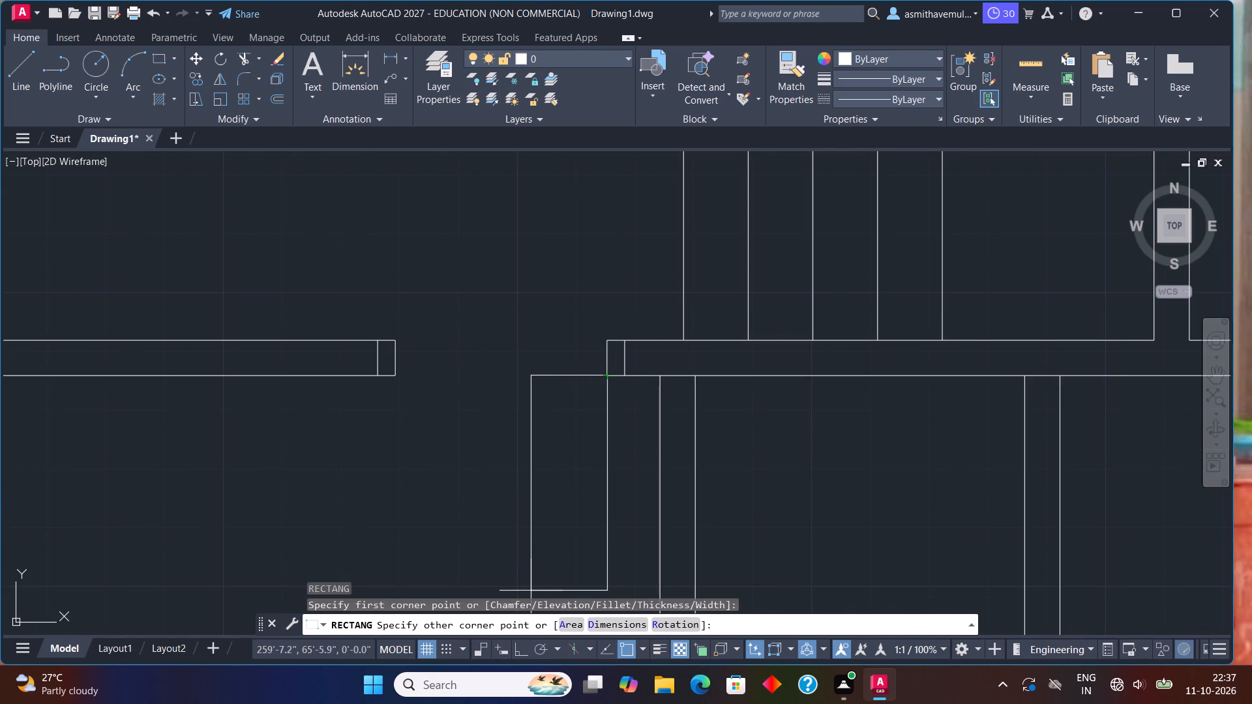
key(d)
key(Return)
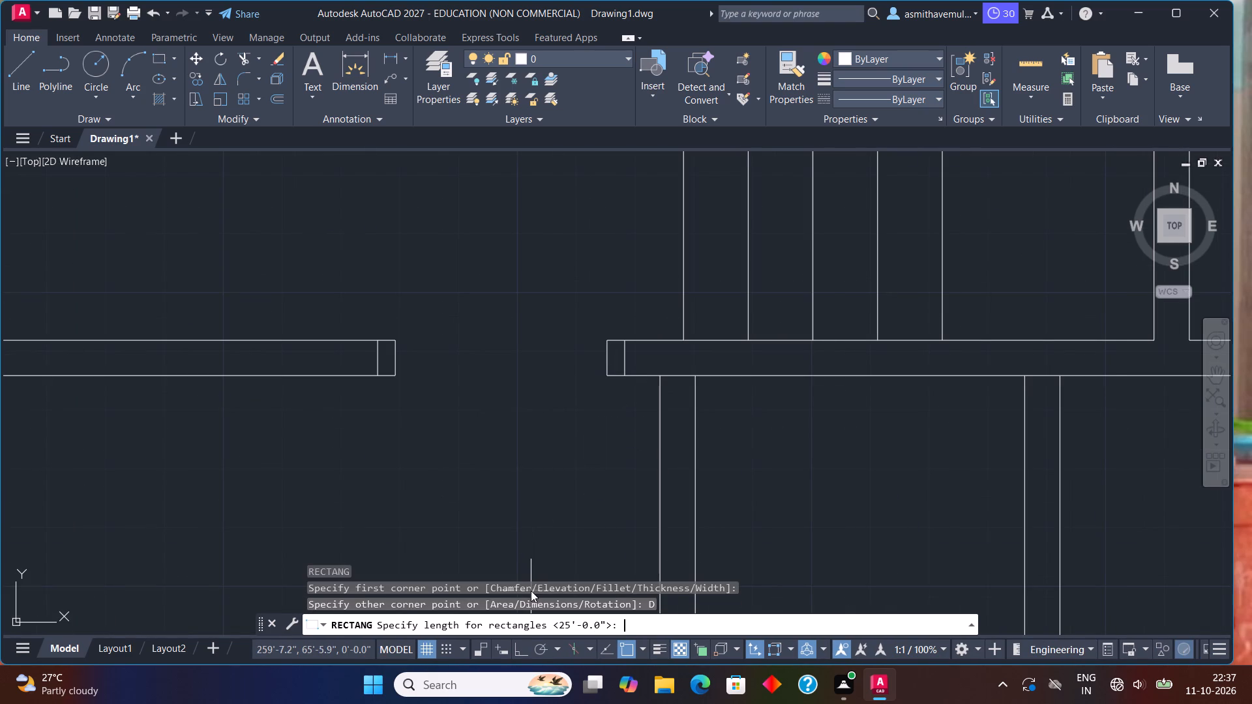
key(3)
key(shift+quotedbl)
key(Return)
text(3')
key(Return)
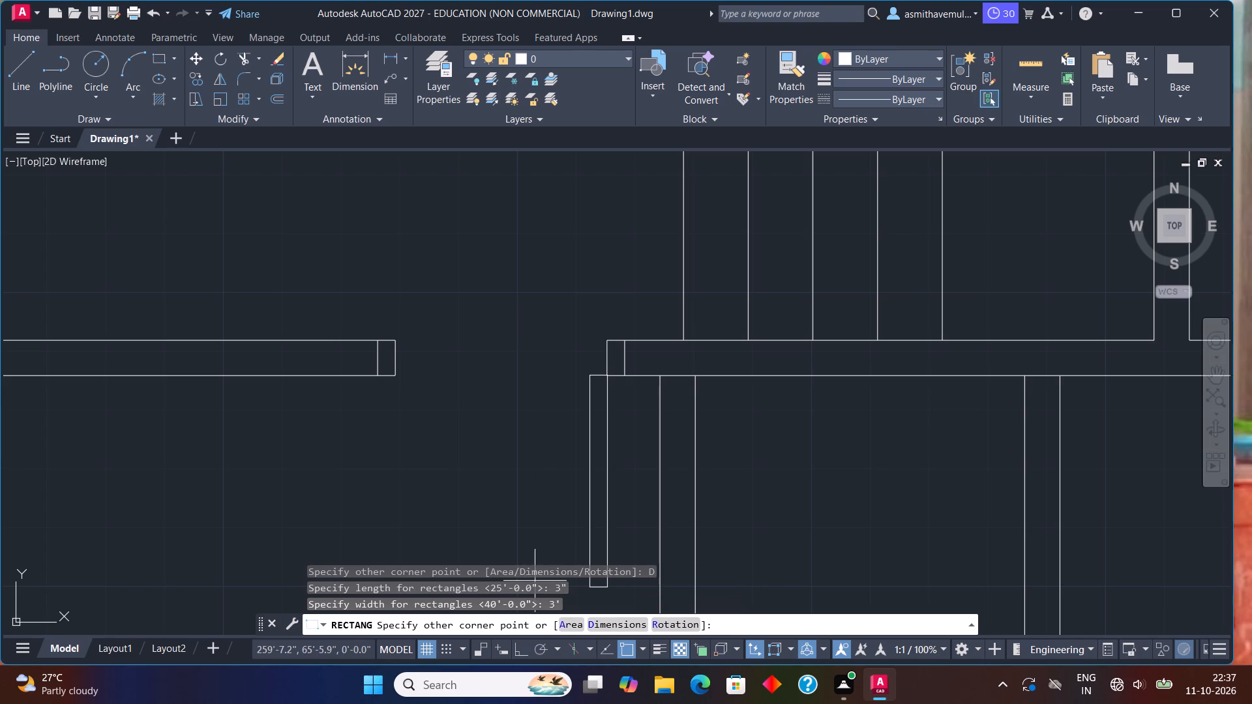
click(544, 545)
Draw a three-point arc for the door swing through the leaf's two bottom corners to the left jamb's lower corner.
middle_drag(543, 524, 498, 464)
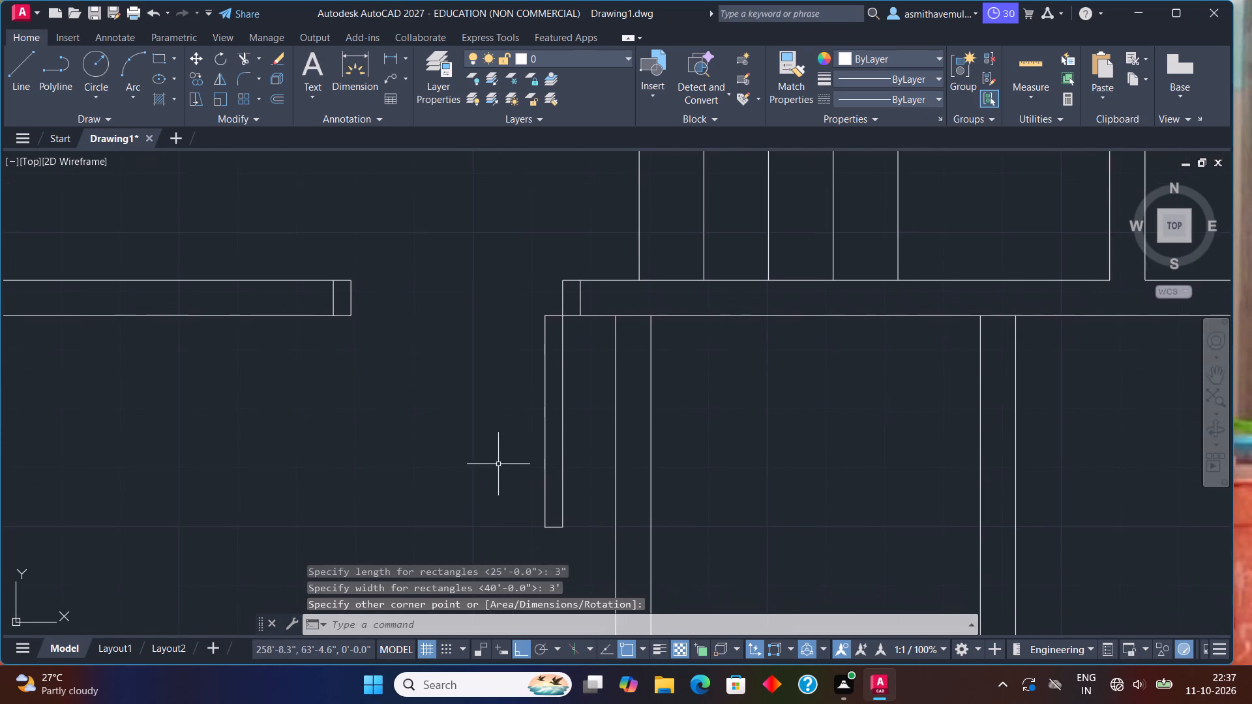
text(ARC)
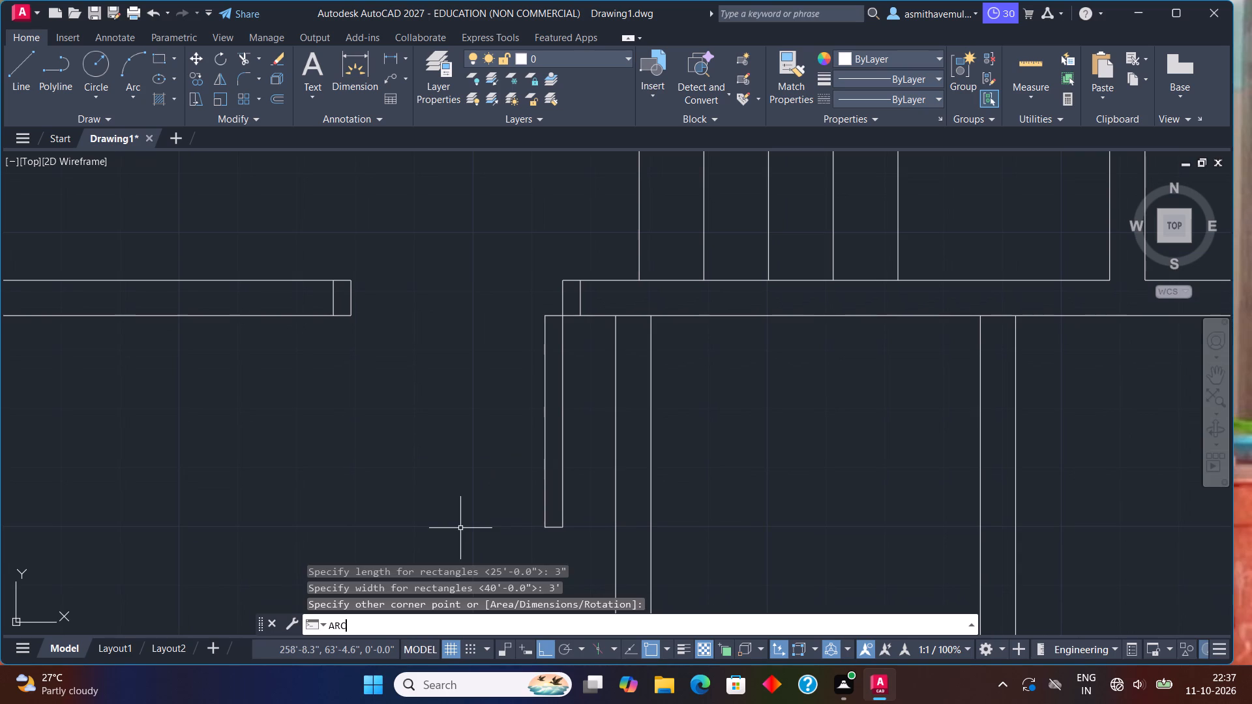
key(Return)
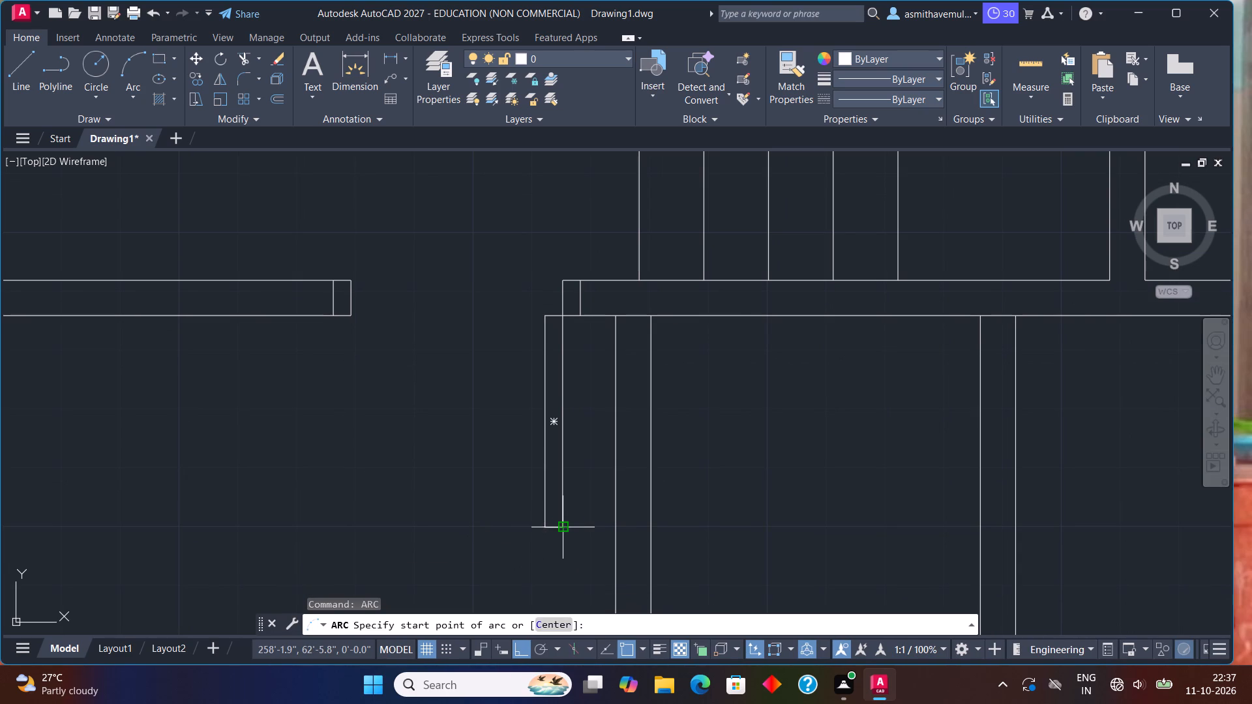
click(561, 528)
click(545, 527)
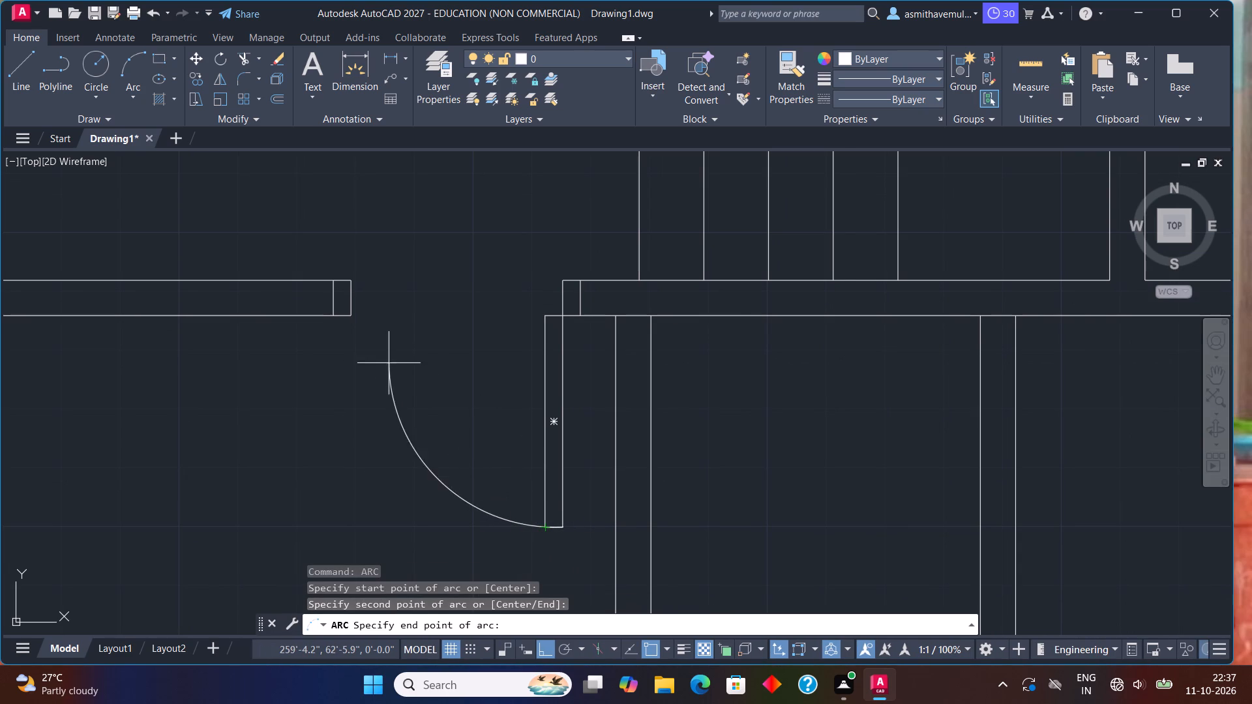
click(355, 315)
Offset the bottom inner wall line of the narrow room below the staircase 7' upward.
scroll(395, 334, down, 2)
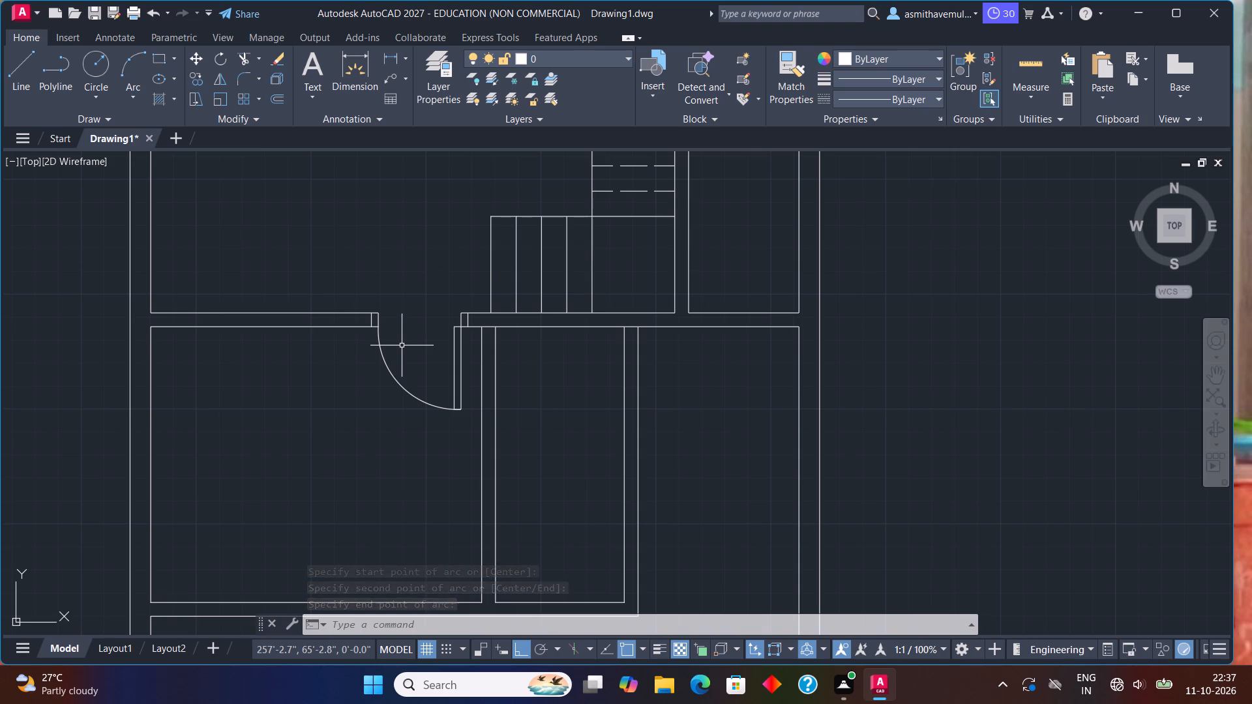
middle_drag(501, 436, 465, 400)
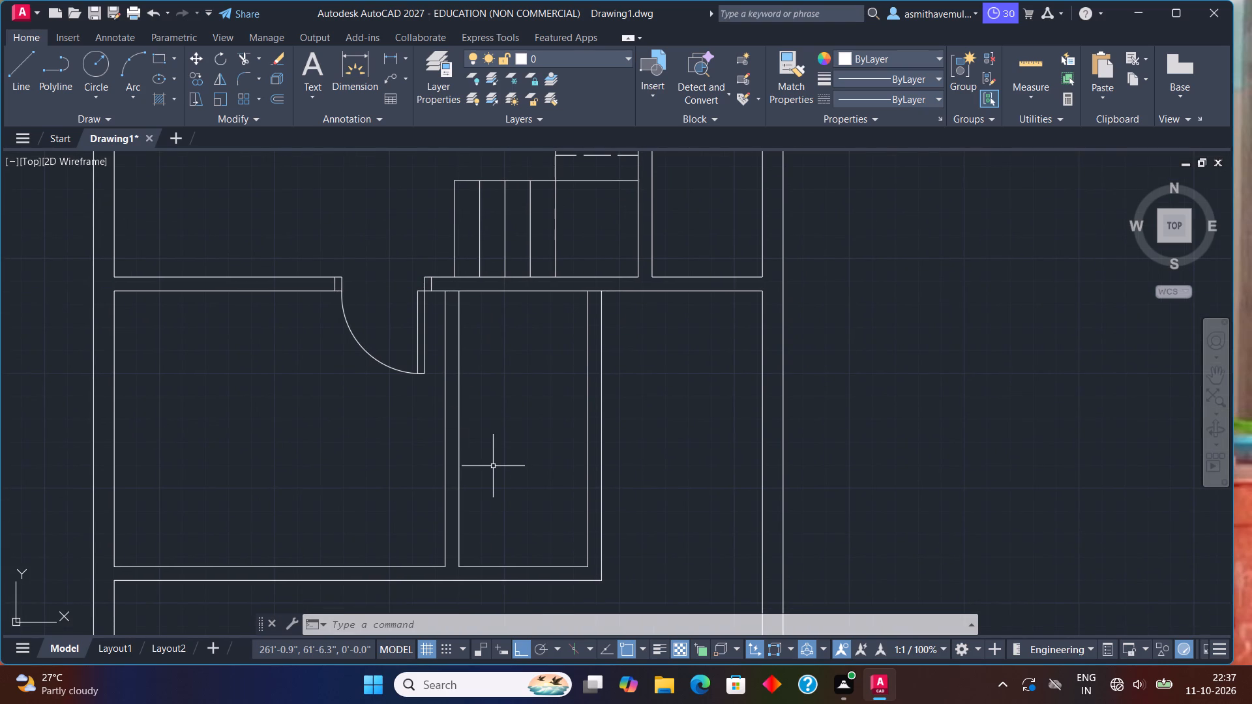
key(o)
key(Return)
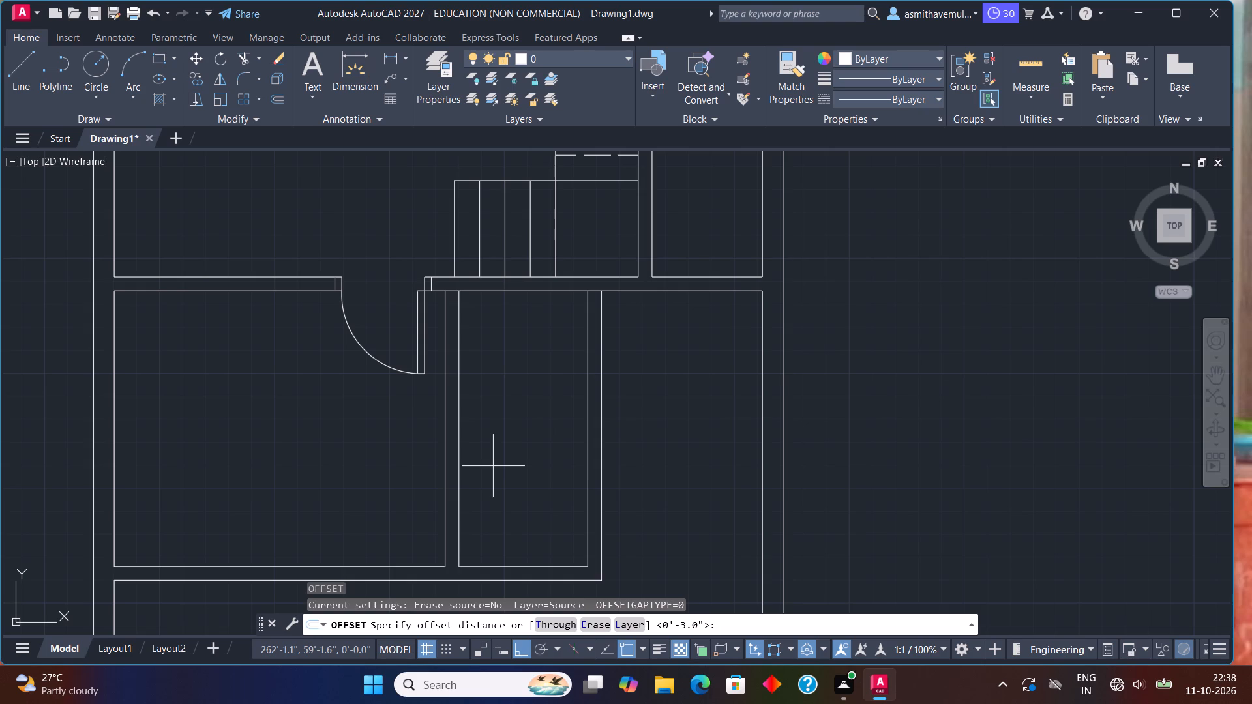
text(7')
key(Return)
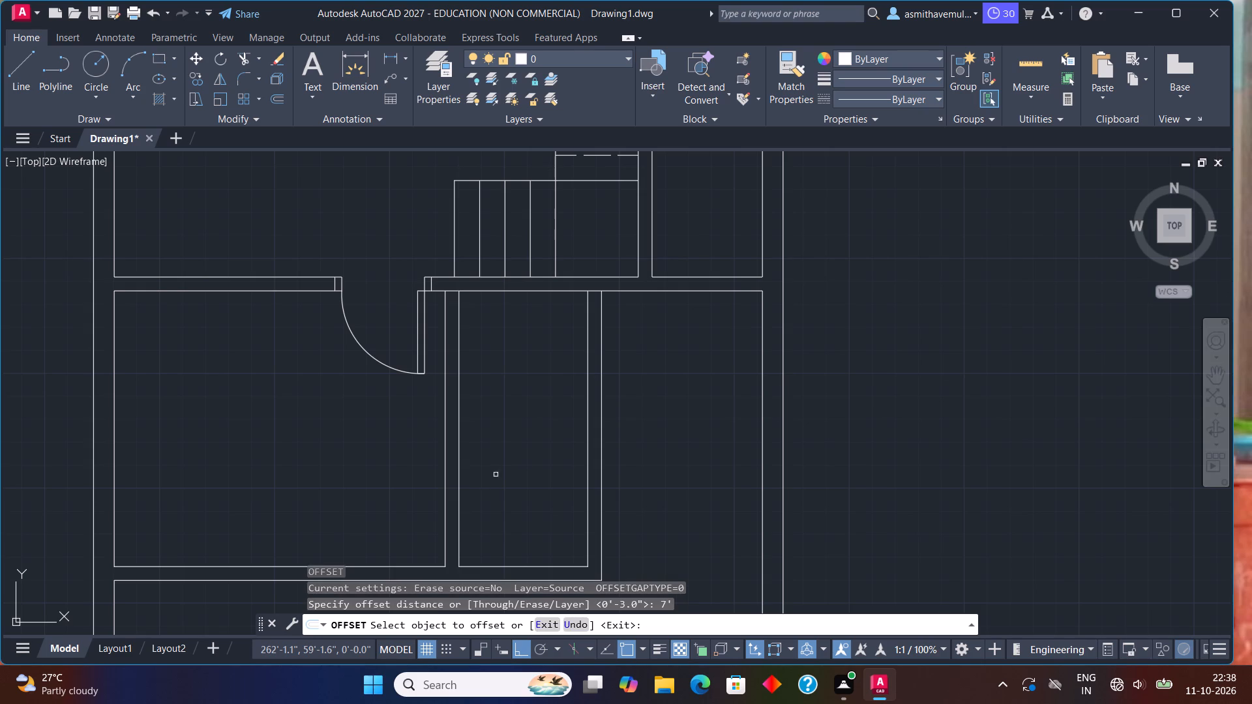
click(558, 566)
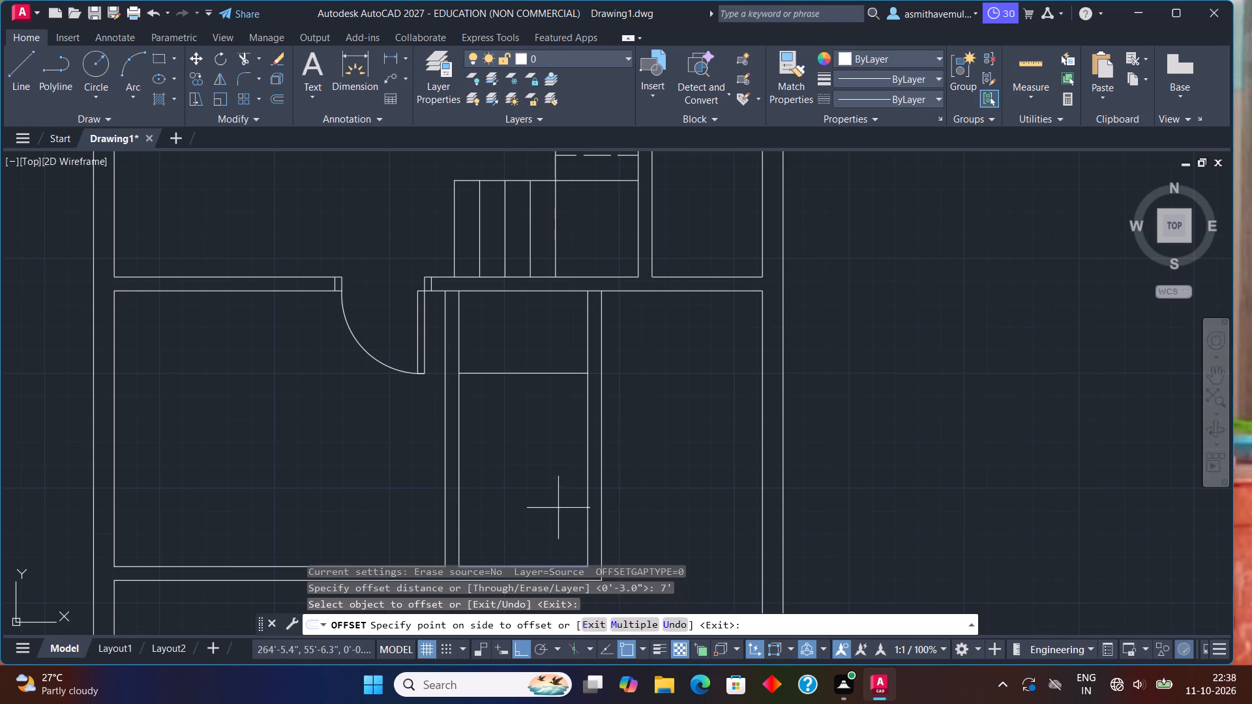
click(558, 507)
key(Escape)
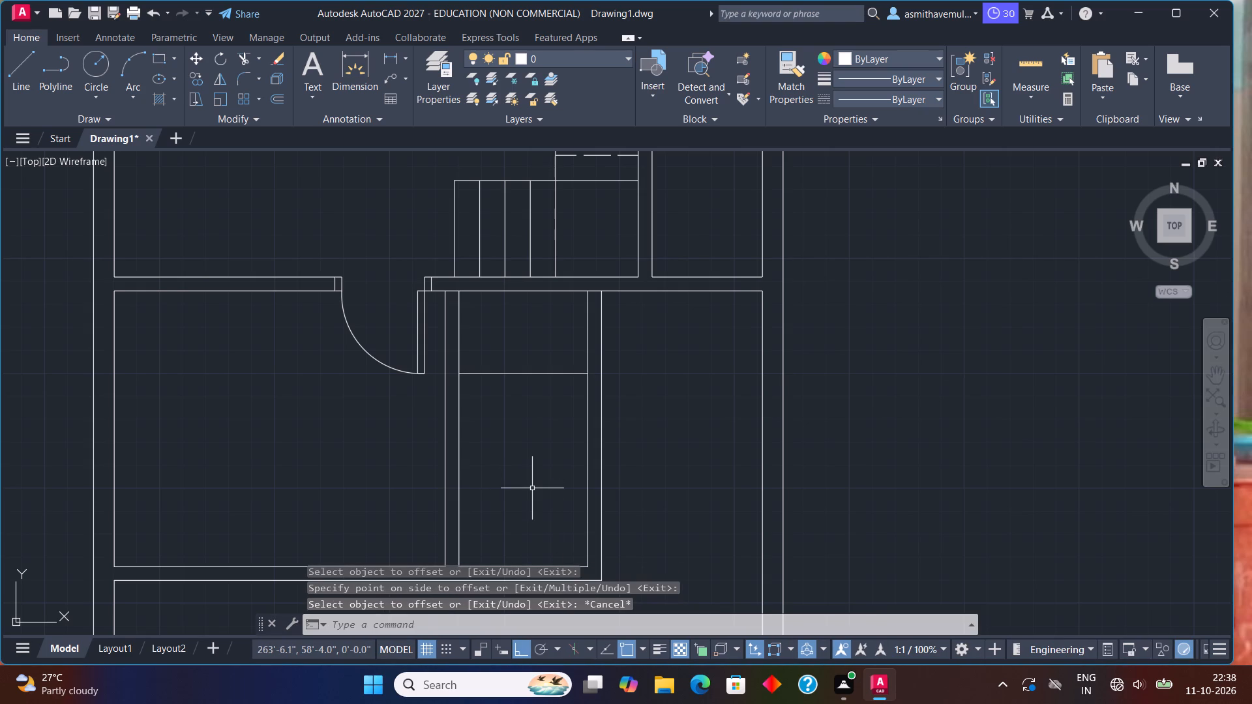
Offset the new horizontal line across the narrow room 6" upward to give the partition its wall thickness.
scroll(531, 478, down, 1)
middle_drag(533, 476, 541, 490)
scroll(539, 473, up, 1)
key(o)
key(Return)
text(6")
key(Return)
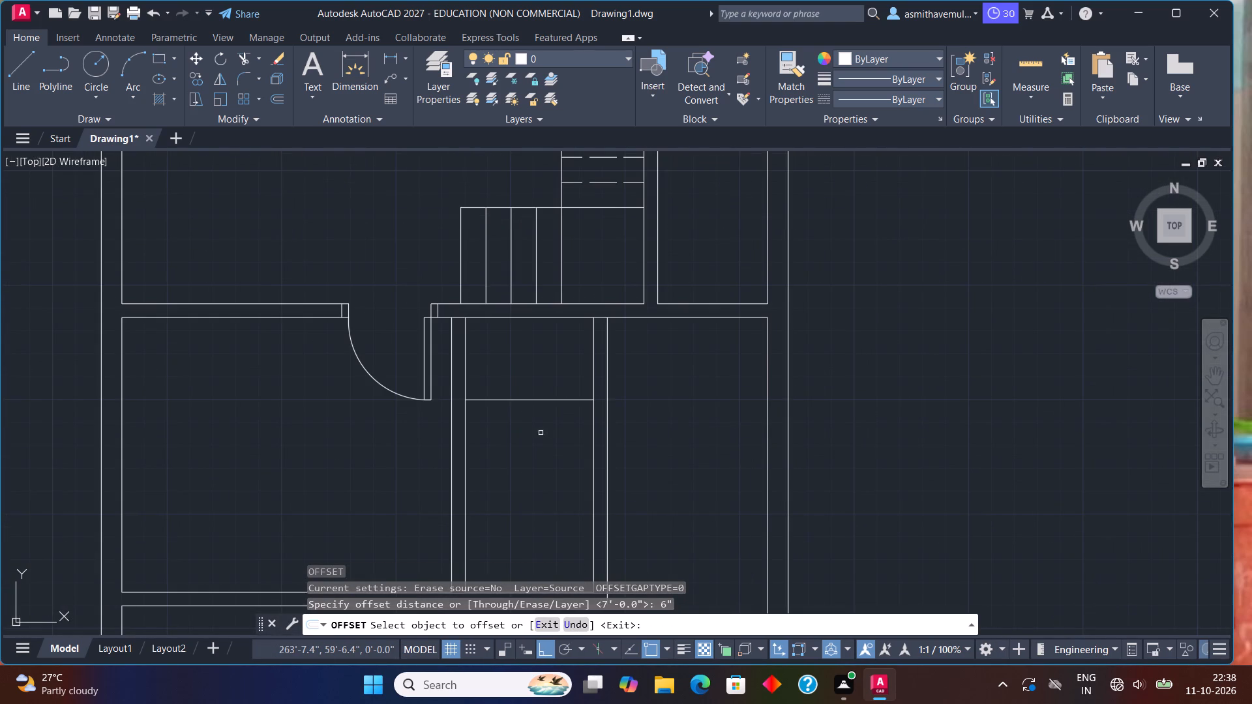
click(544, 401)
click(549, 383)
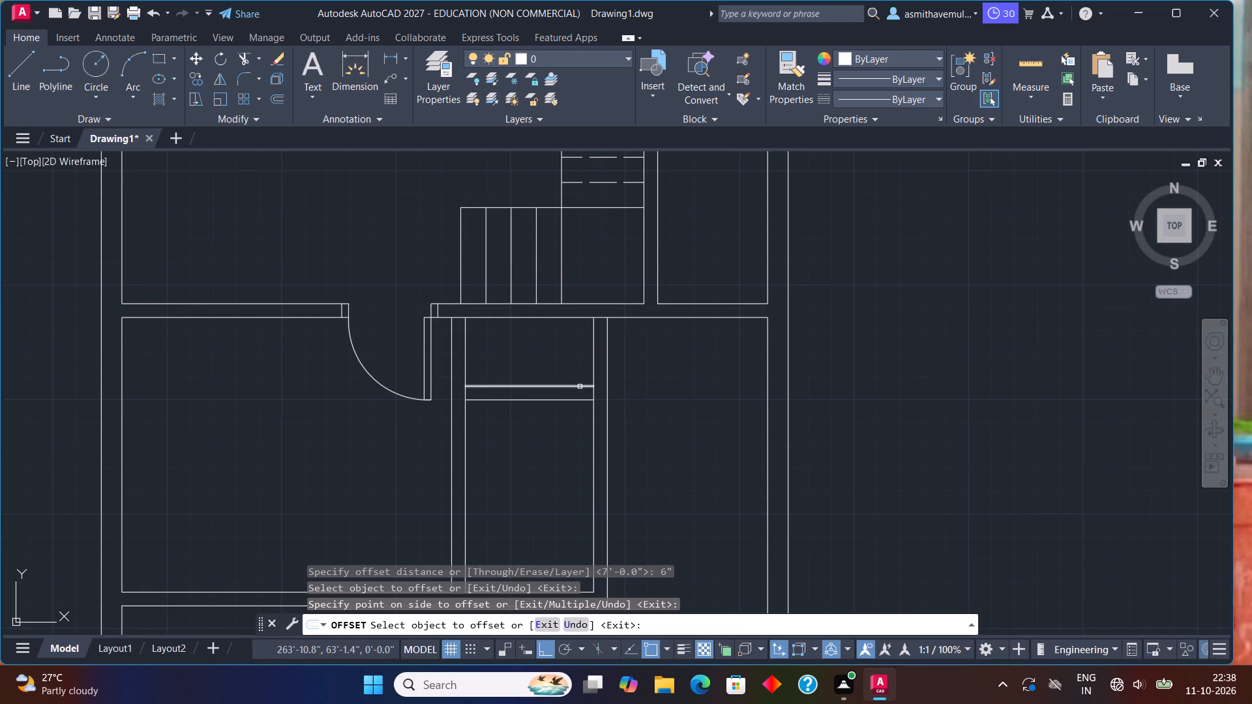
key(Escape)
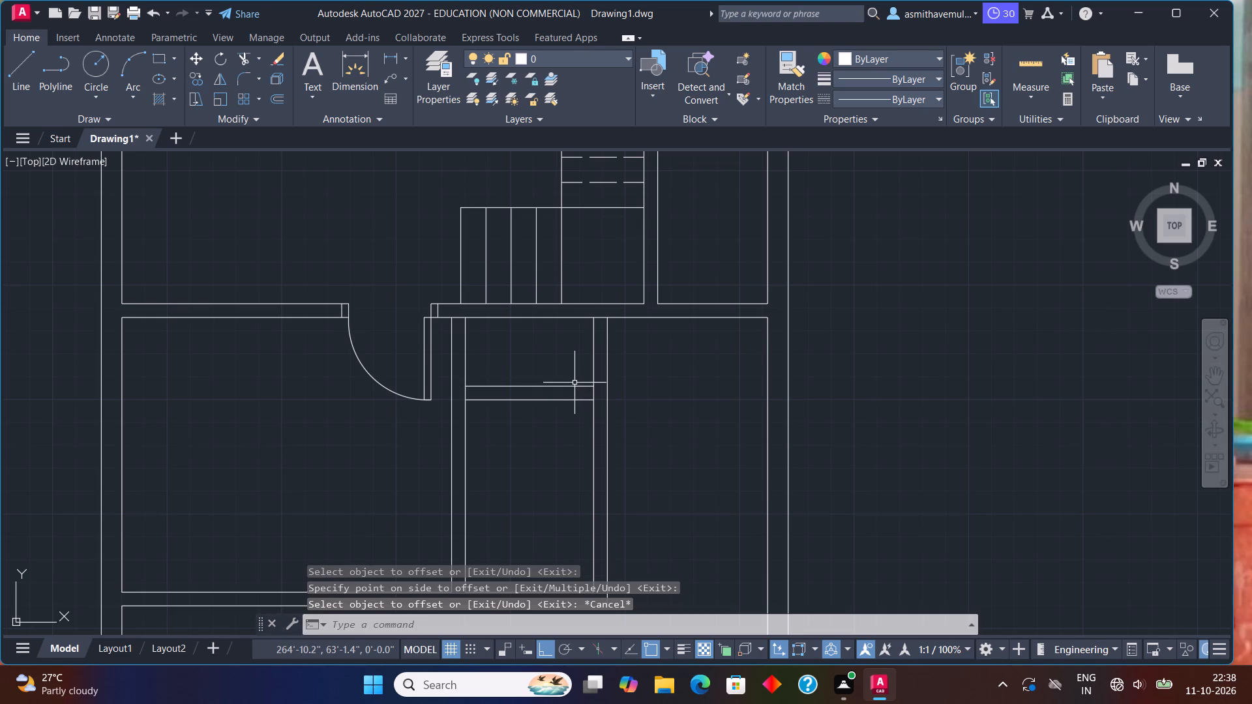
Extend the partition's upper line at both ends to the outer faces of the narrow room's side walls.
text(EXTEND)
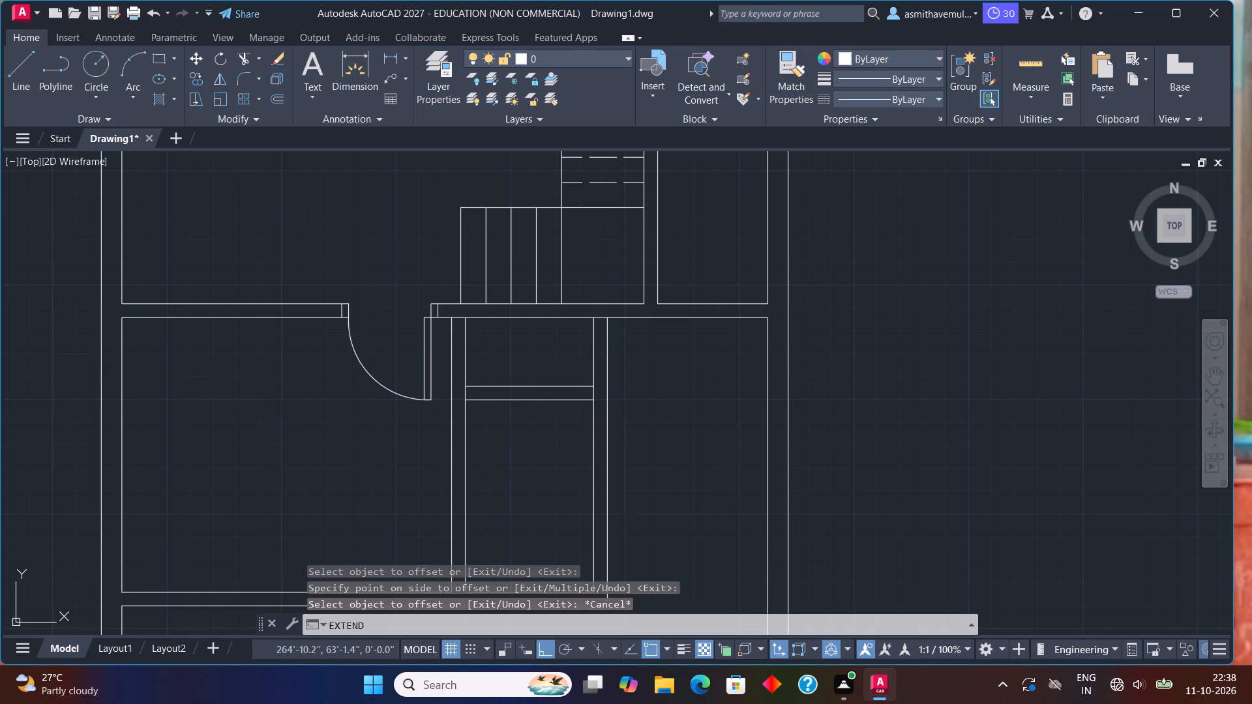
key(Return)
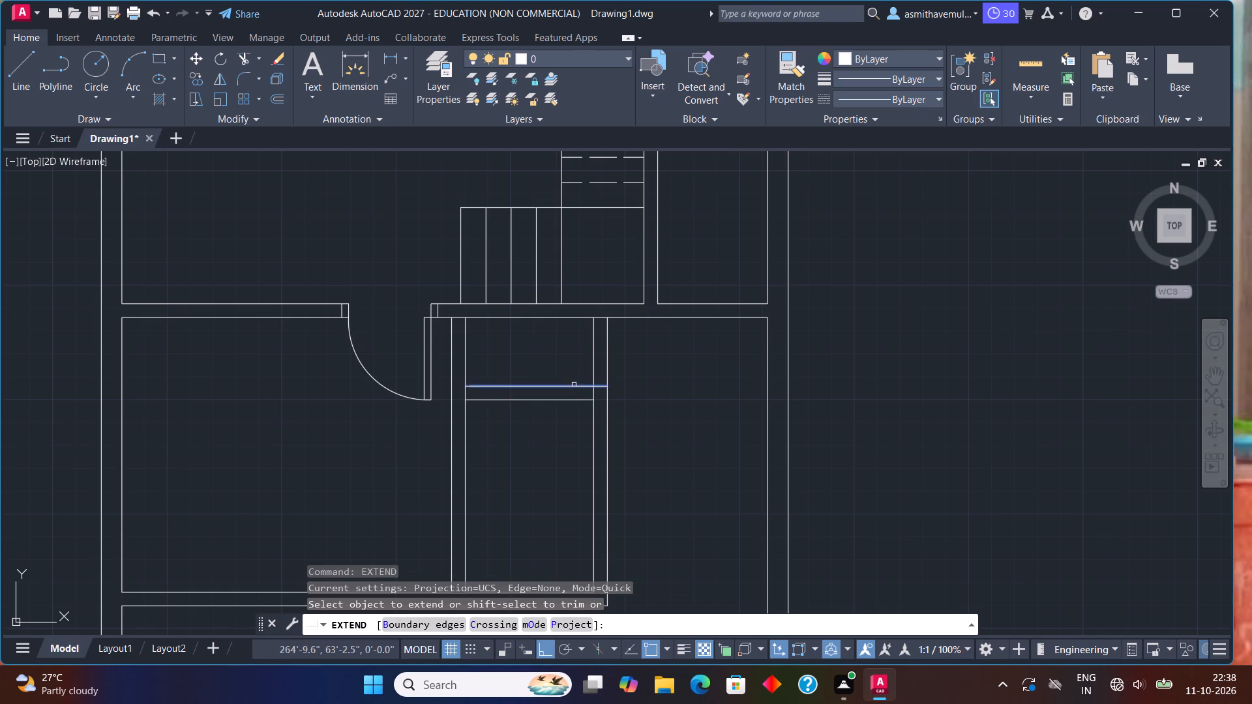
click(574, 387)
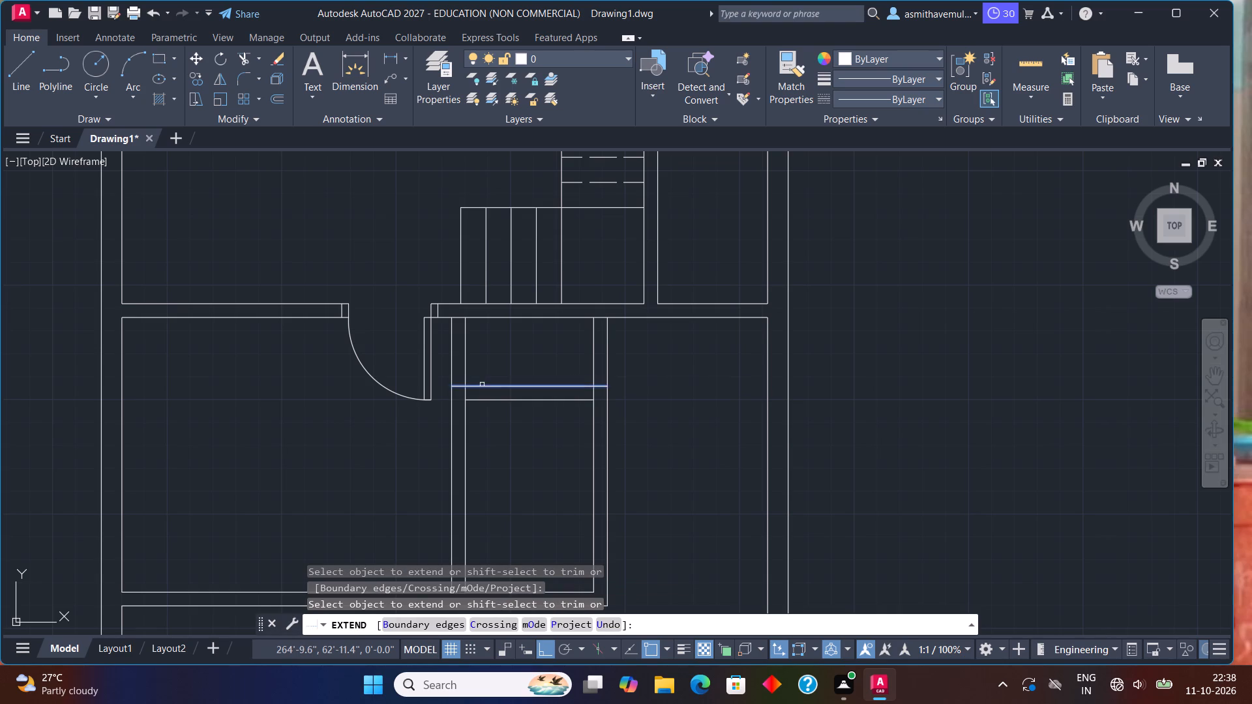
click(481, 385)
key(Escape)
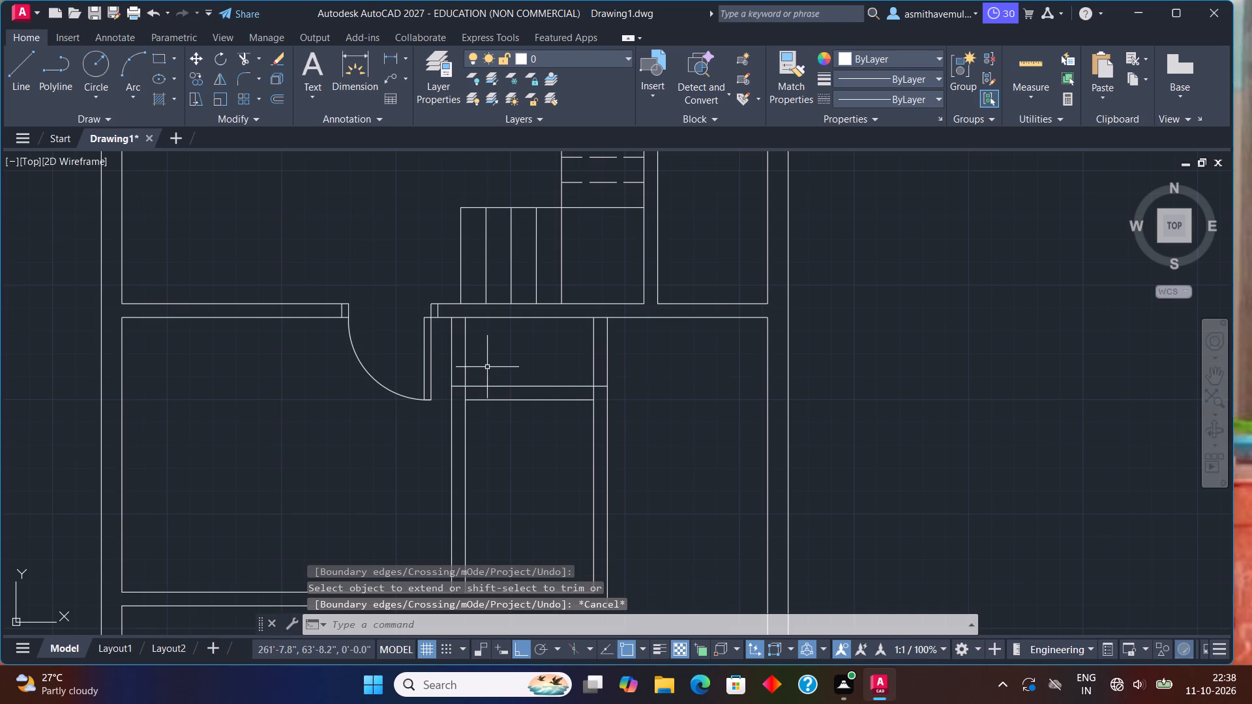
Trim the side wall lines above the new partition and the leftover inner line pieces at its two corners.
text(TRIM)
key(Return)
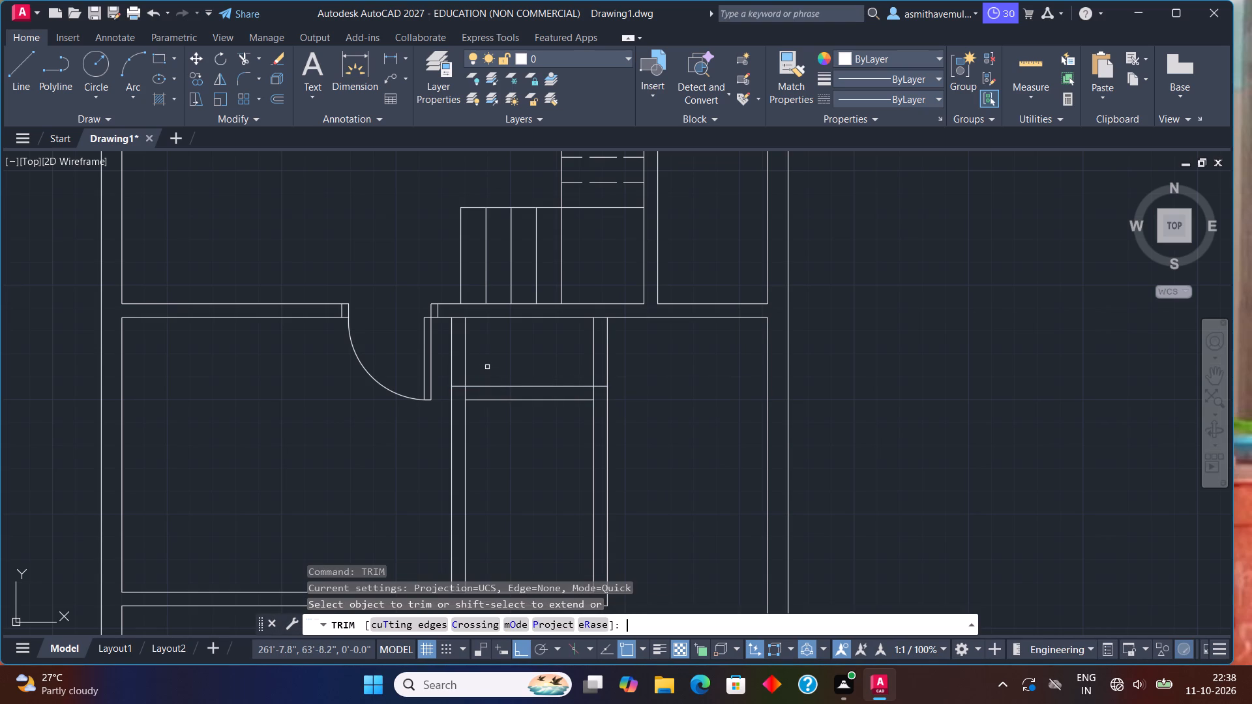
drag(528, 356, 637, 390)
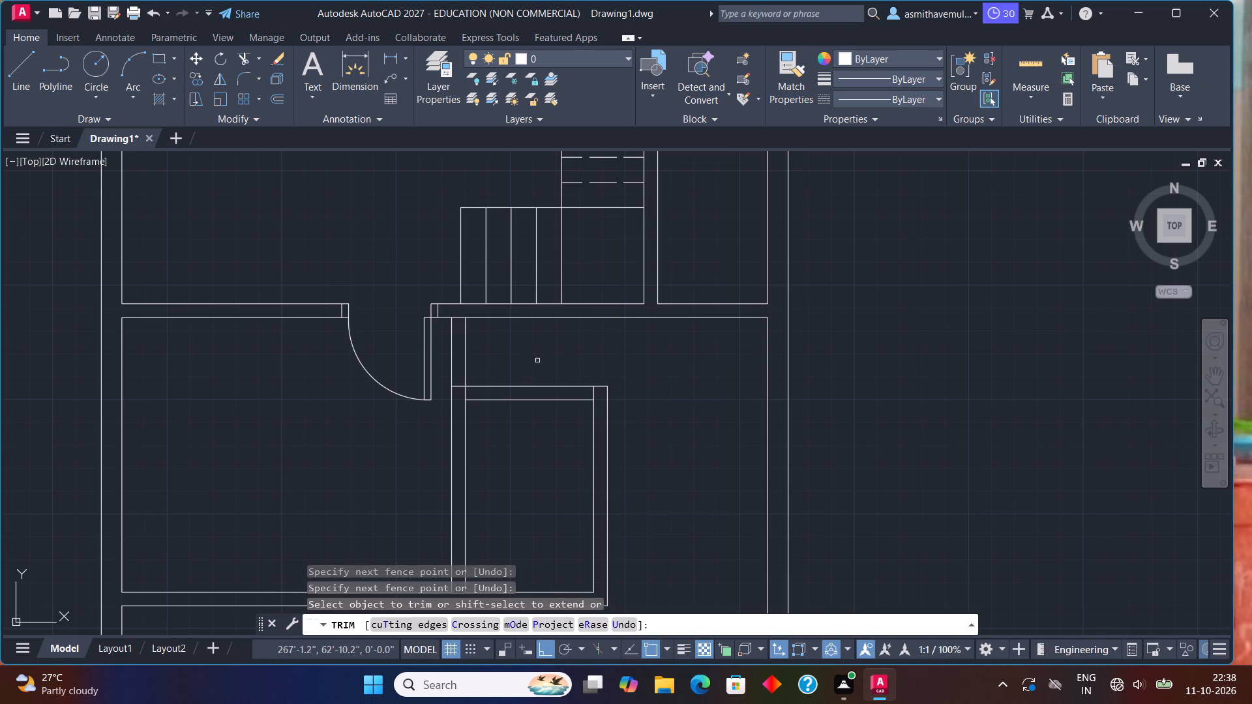
click(451, 359)
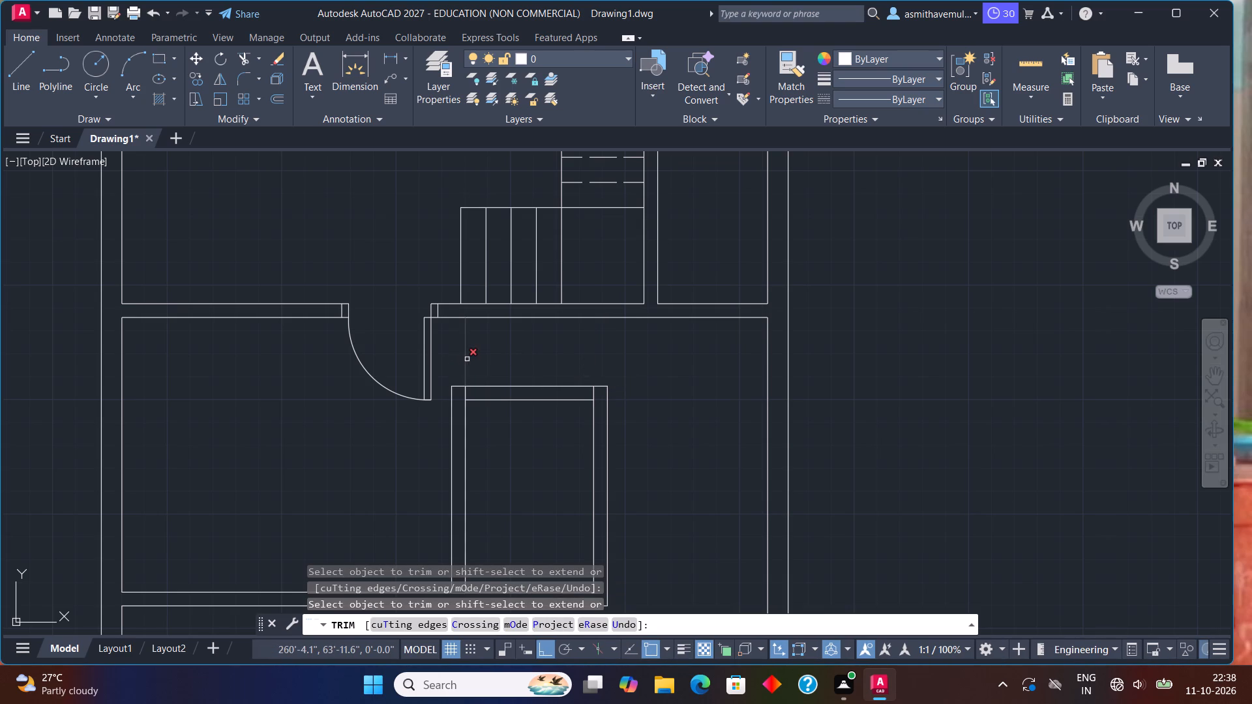
click(467, 359)
scroll(468, 389, up, 1)
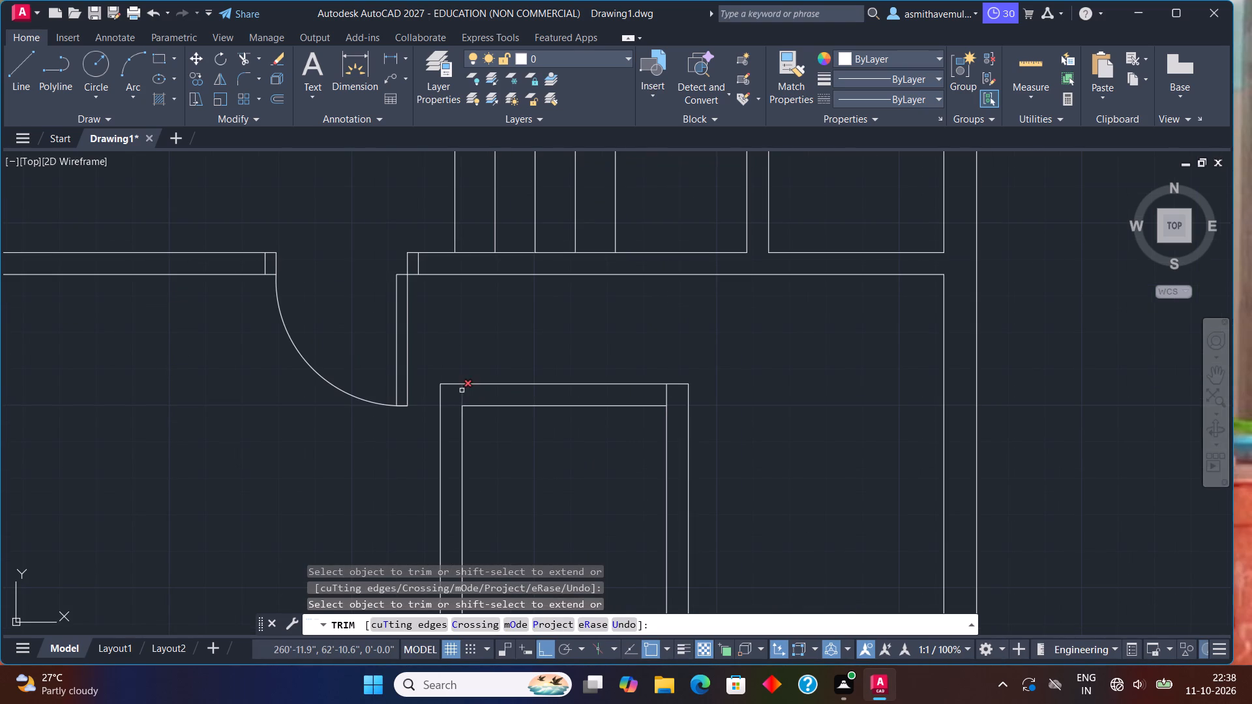
click(461, 390)
drag(655, 396, 670, 396)
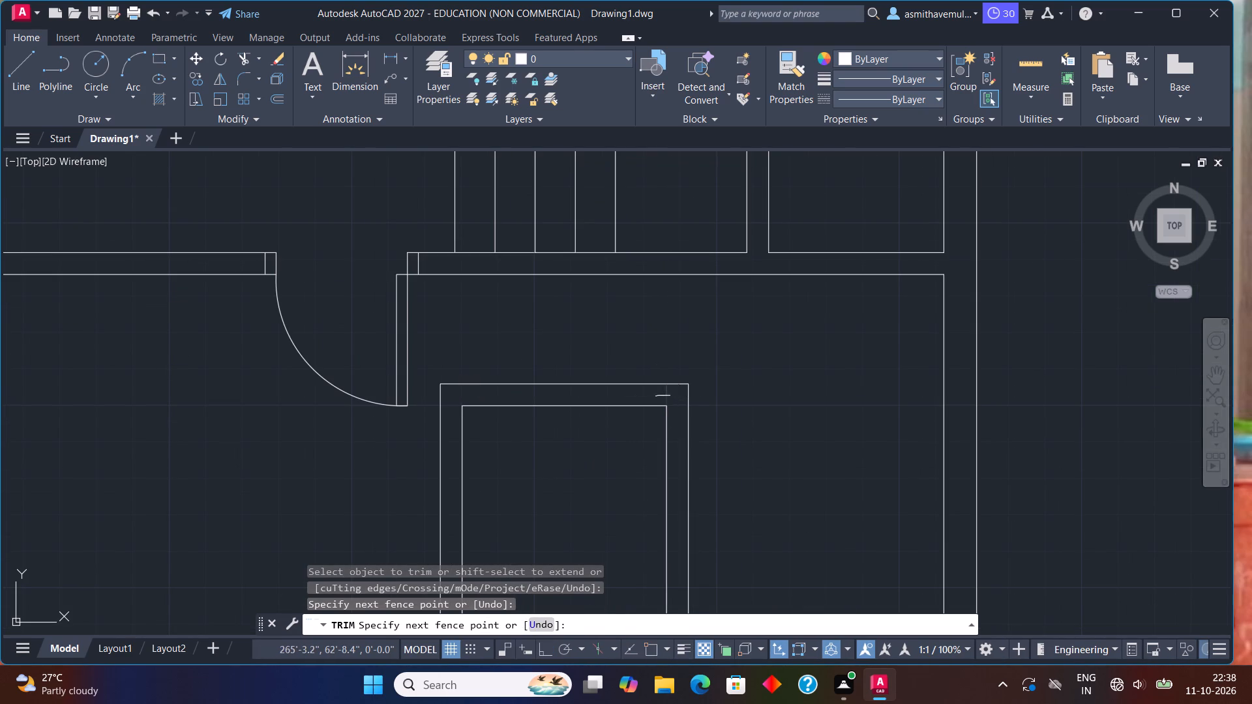
scroll(670, 396, down, 2)
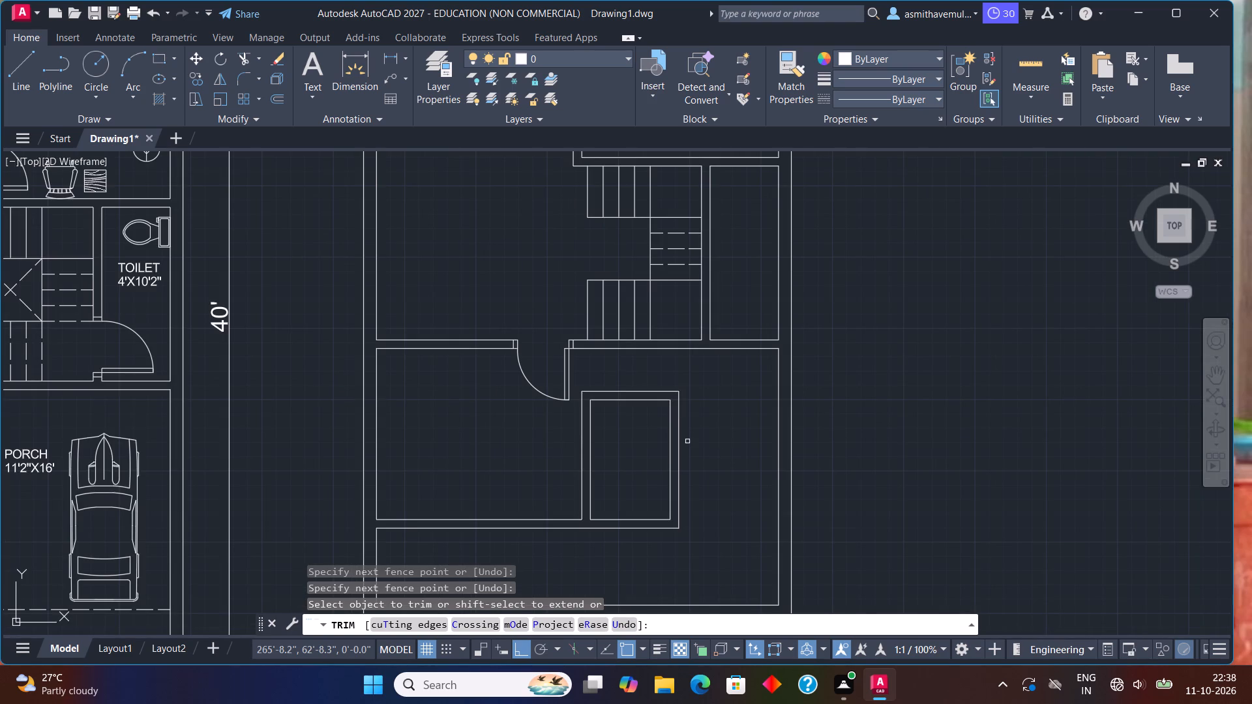
key(Escape)
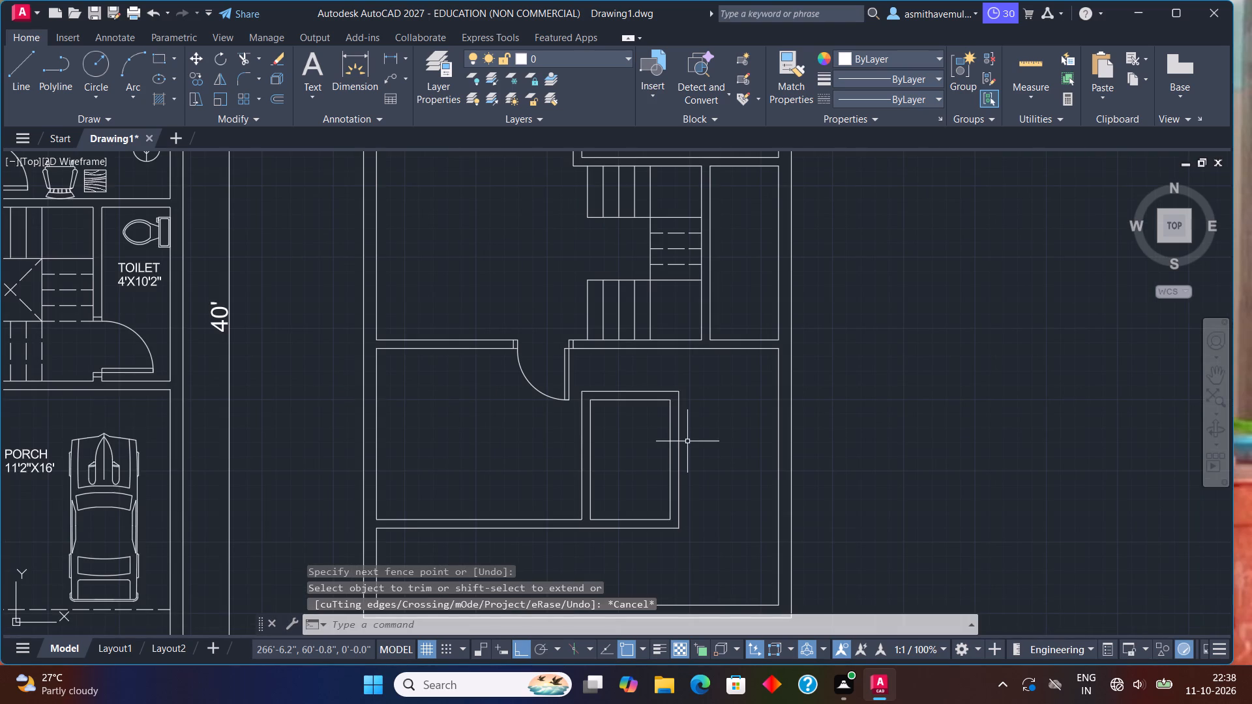
Draw a short jamb line across the narrow room's top partition, starting 3" right of the room's upper-left inner corner.
scroll(533, 441, up, 1)
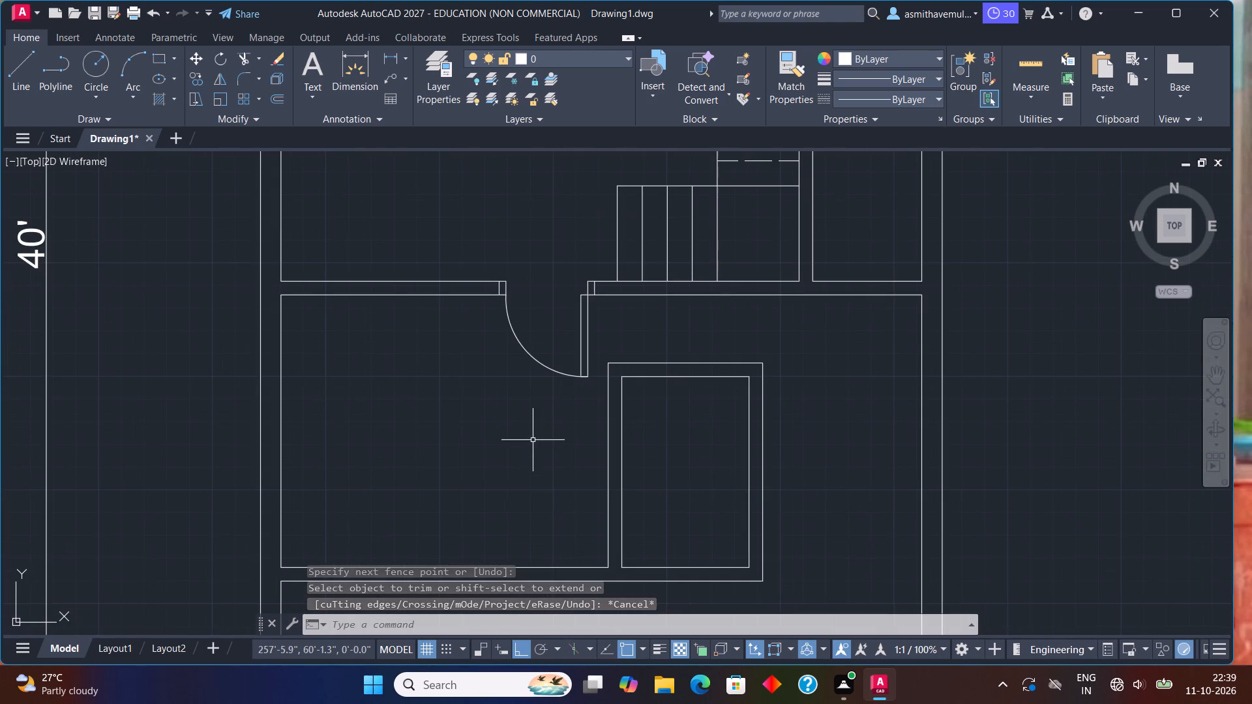
middle_drag(535, 440, 540, 497)
key(l)
key(Return)
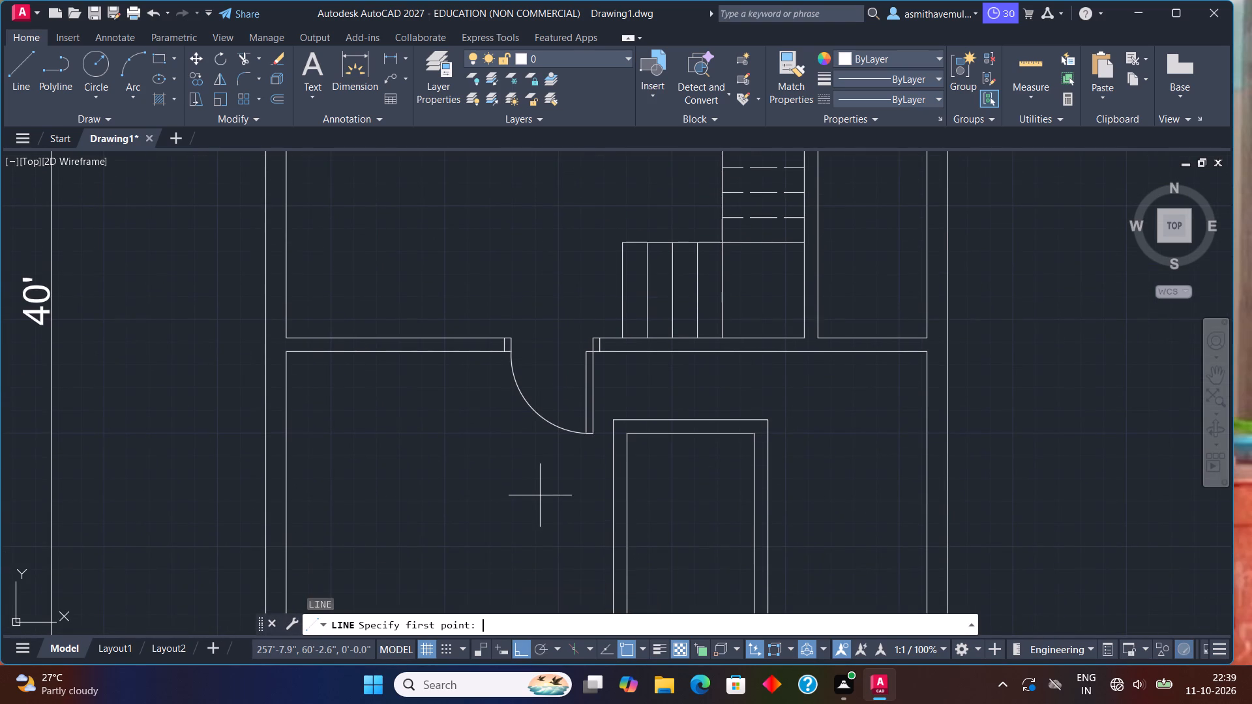
text(FROM)
key(Return)
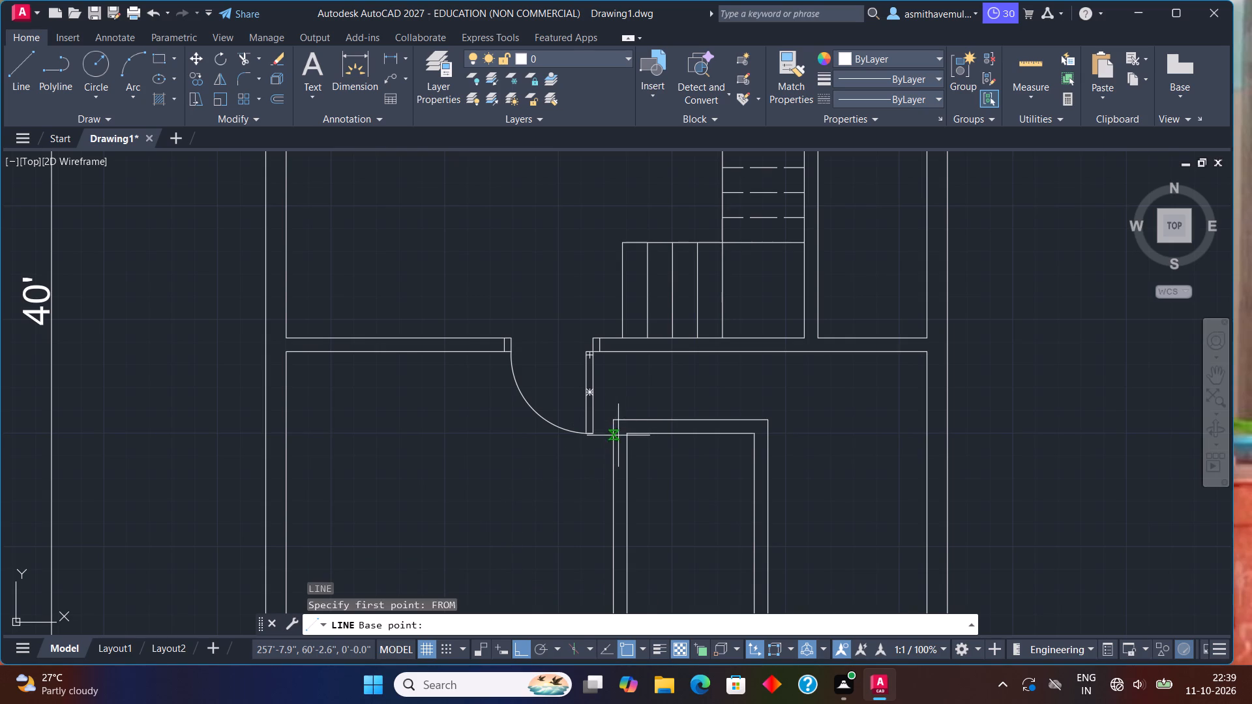
middle_drag(619, 436, 512, 526)
scroll(512, 527, up, 1)
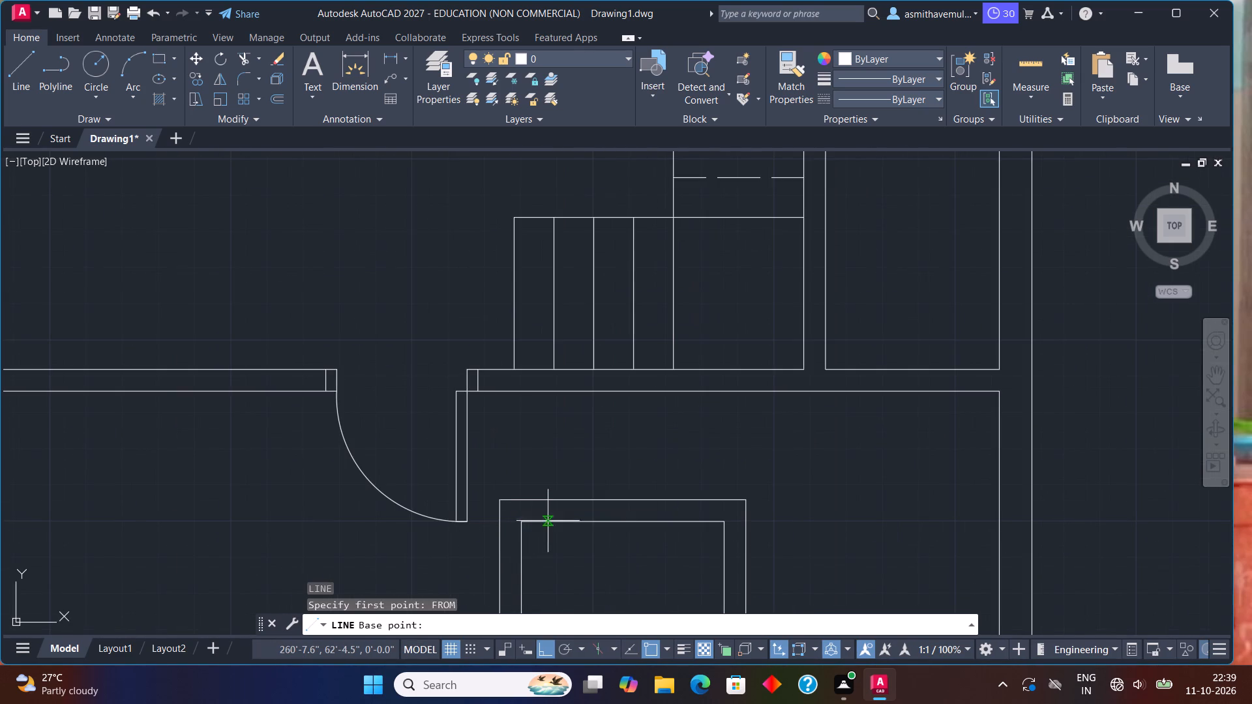
click(519, 523)
text(@3)
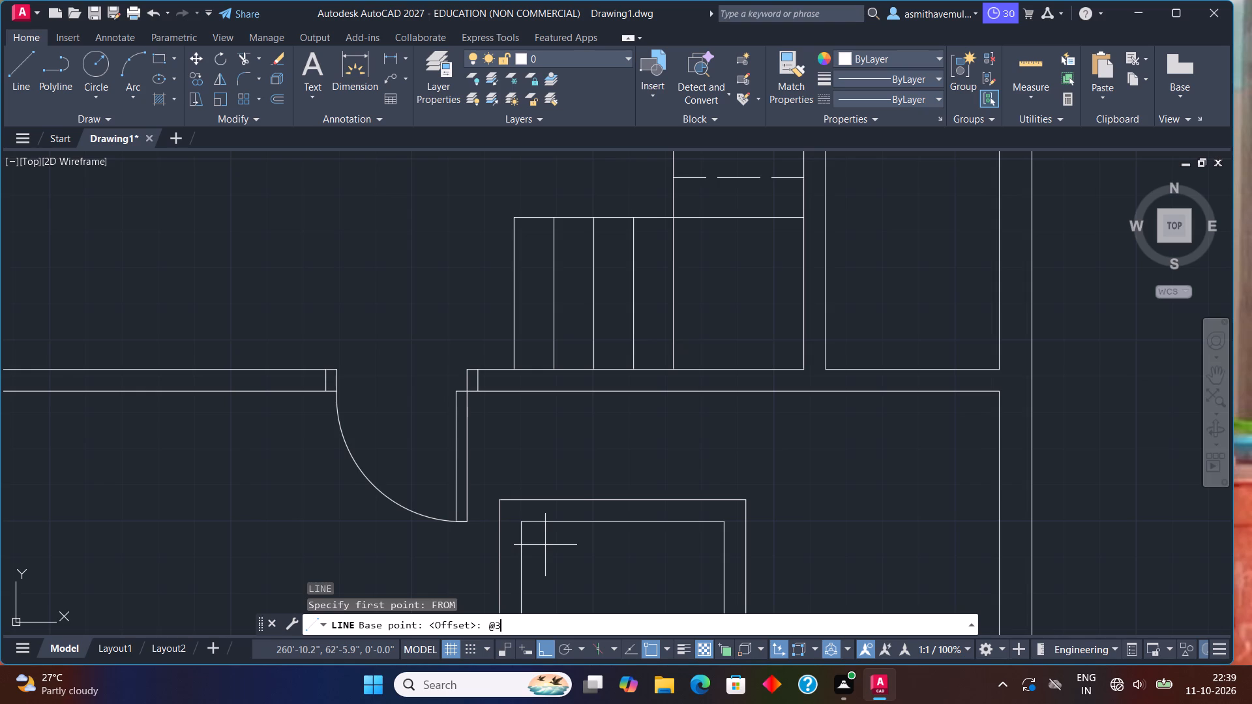
text(",0)
key(Return)
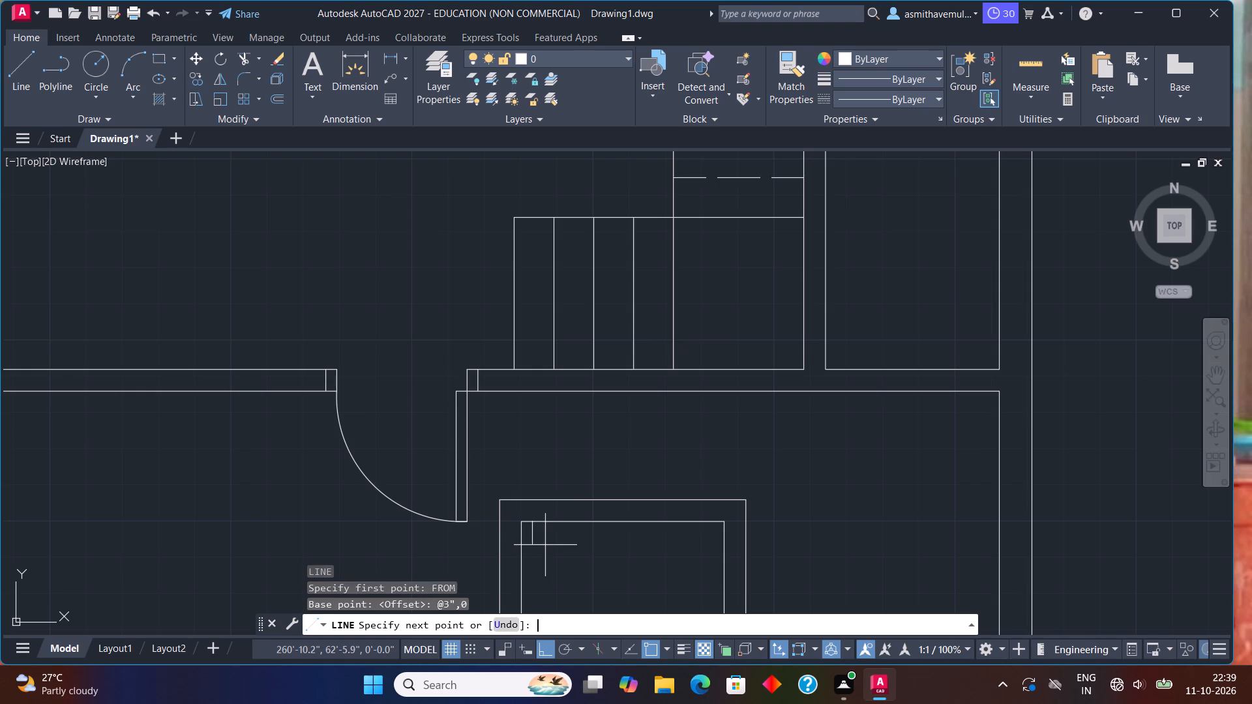
click(534, 500)
key(Escape)
Offset the new jamb line in the narrow room's top partition 3" to the right.
middle_drag(585, 566, 513, 526)
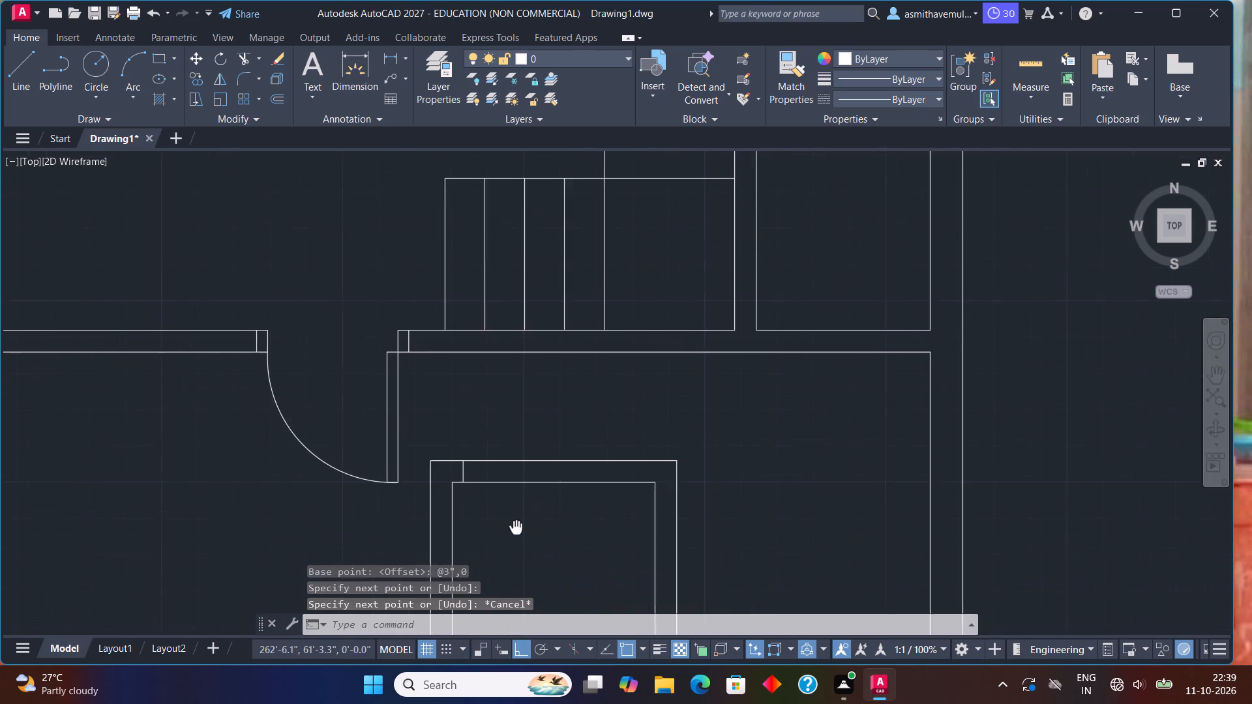
middle_drag(513, 526, 507, 524)
key(o)
key(Return)
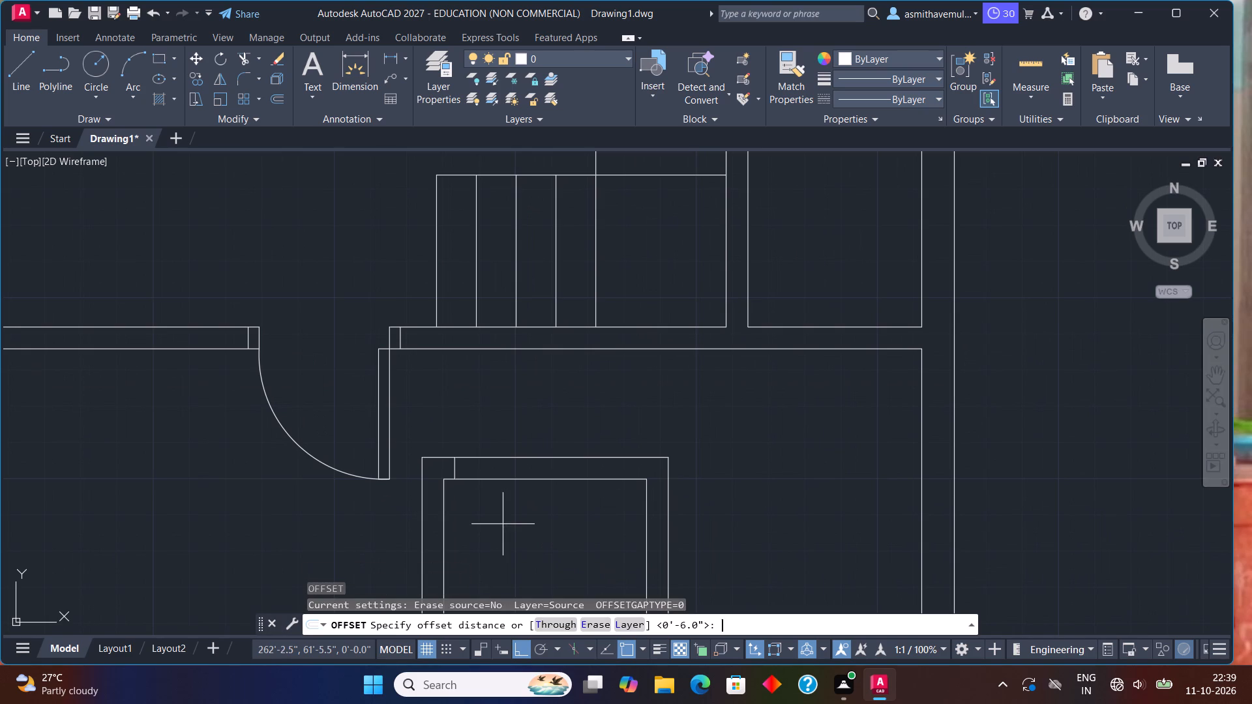
key(3)
key(shift+quotedbl)
key(Return)
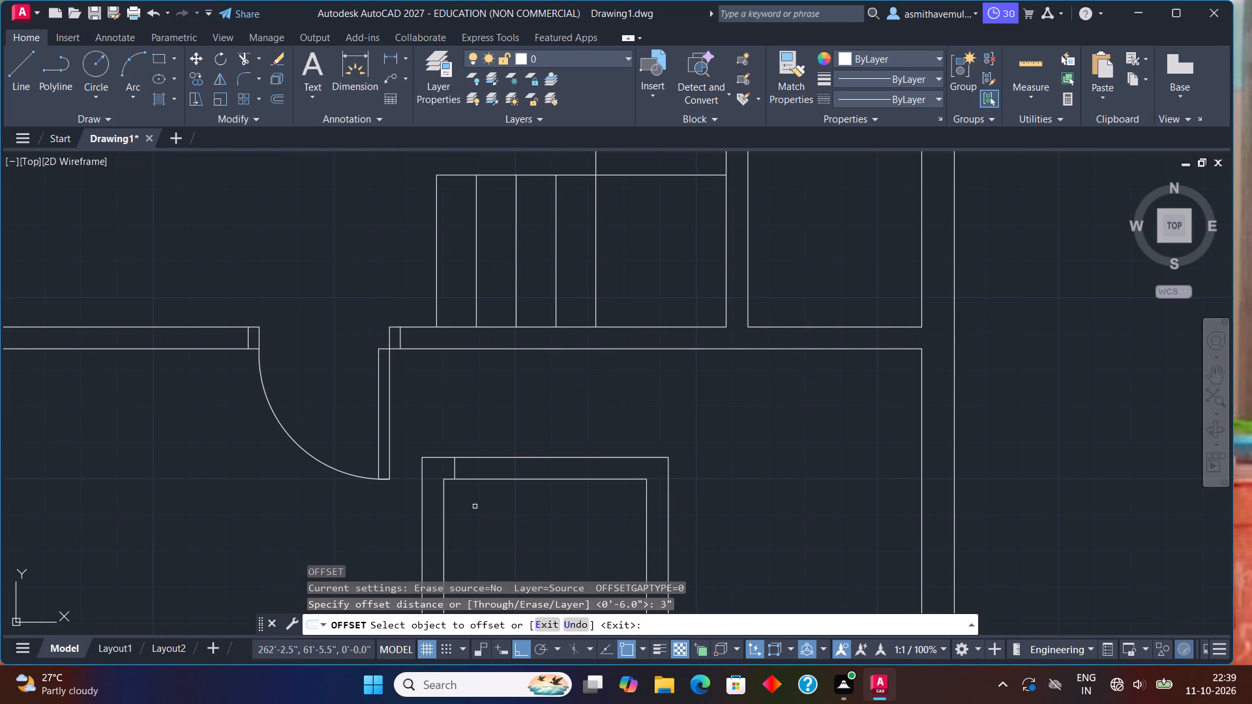
click(453, 468)
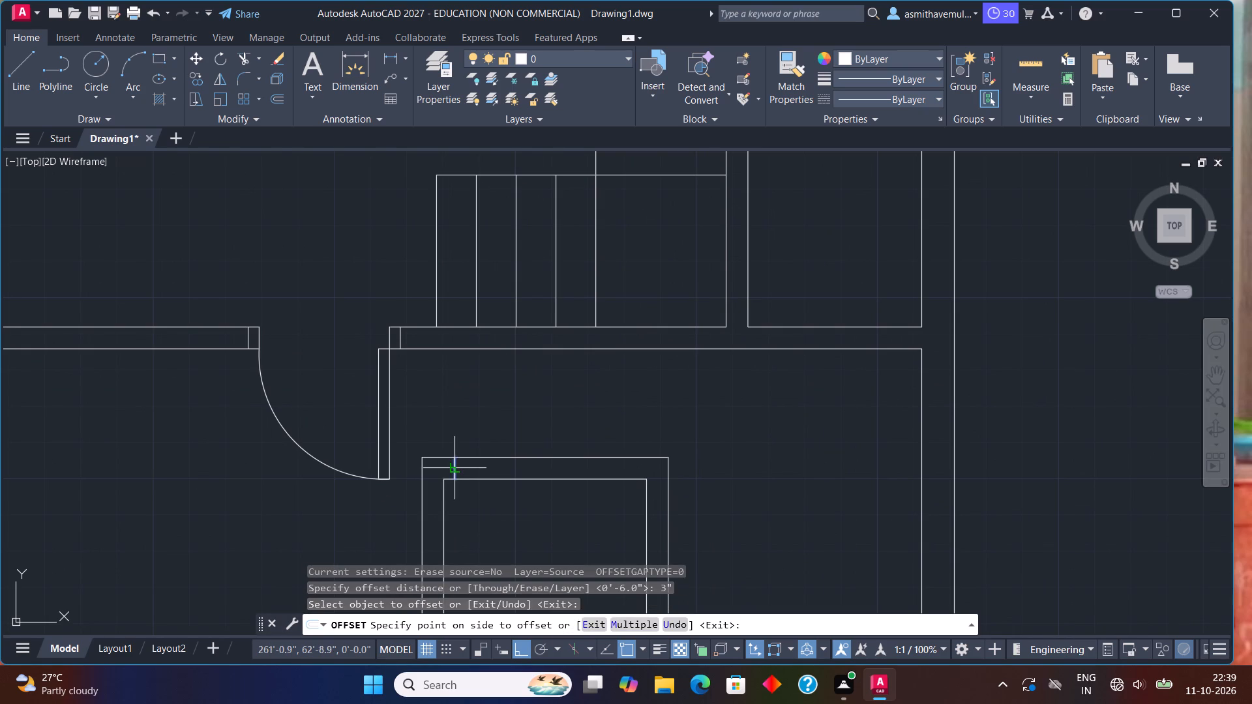
click(471, 475)
scroll(490, 475, up, 1)
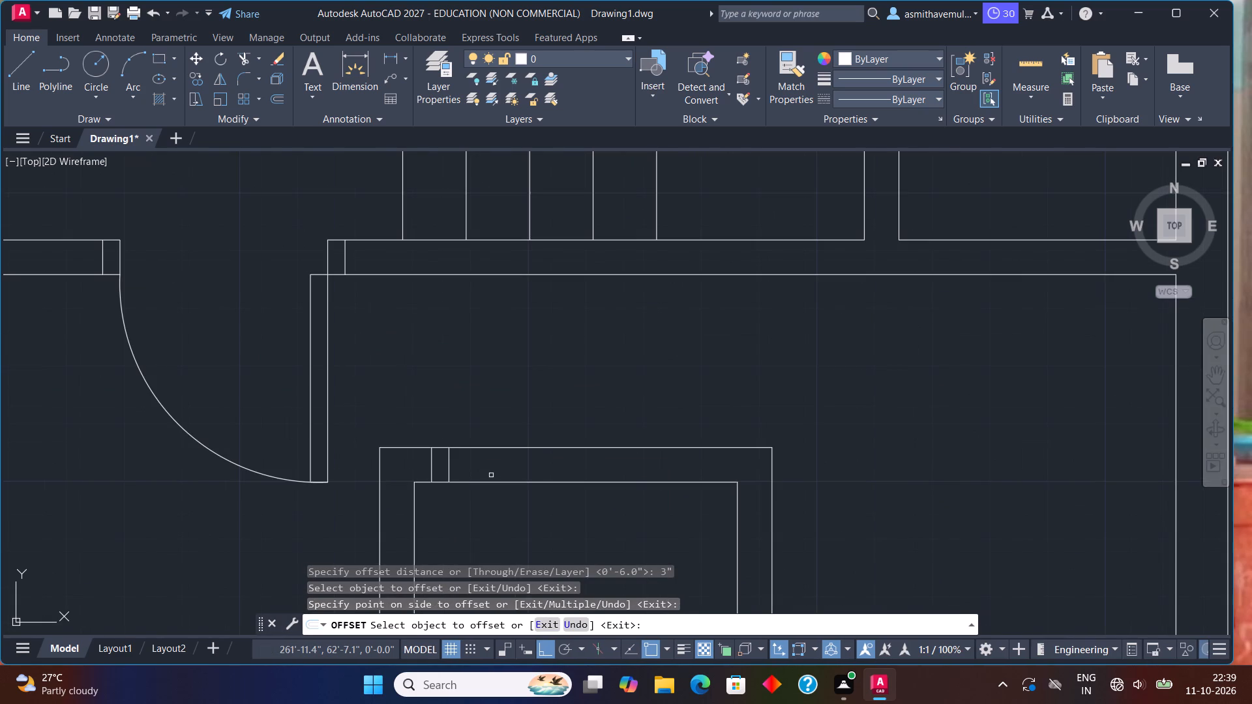
key(Escape)
Offset the second jamb line 3' to the right to mark the door opening's width.
key(o)
key(Return)
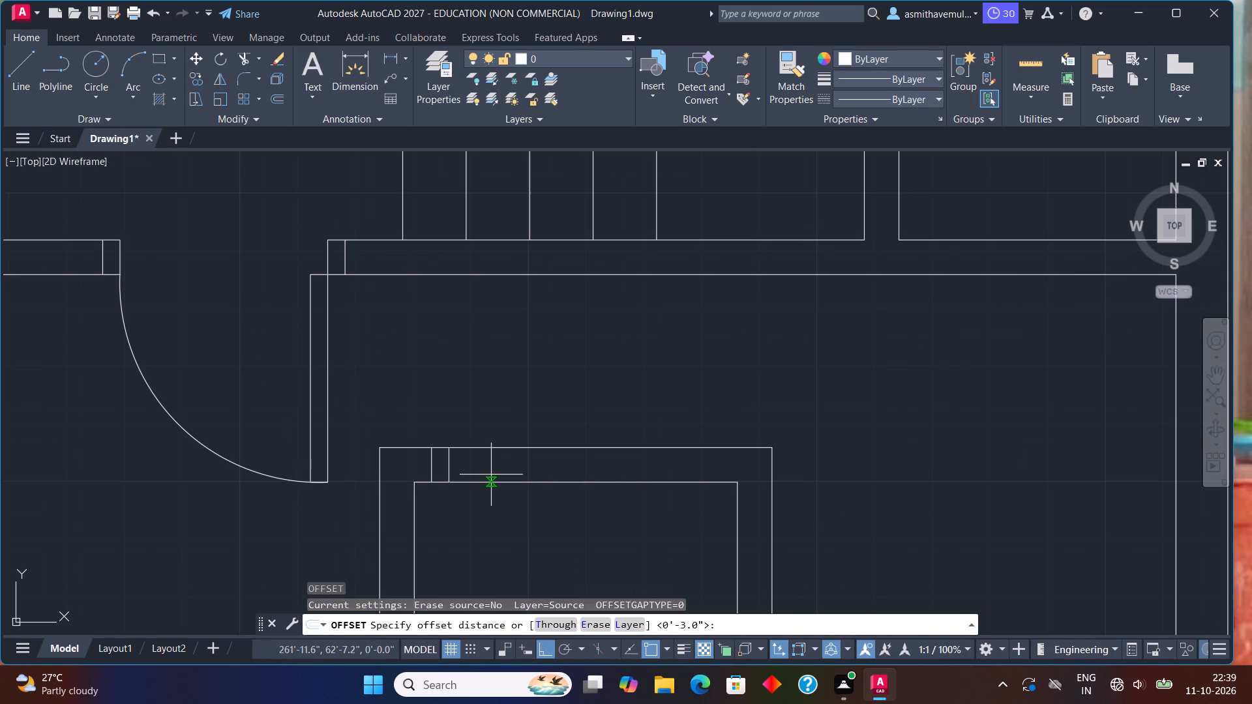
text(3')
key(Return)
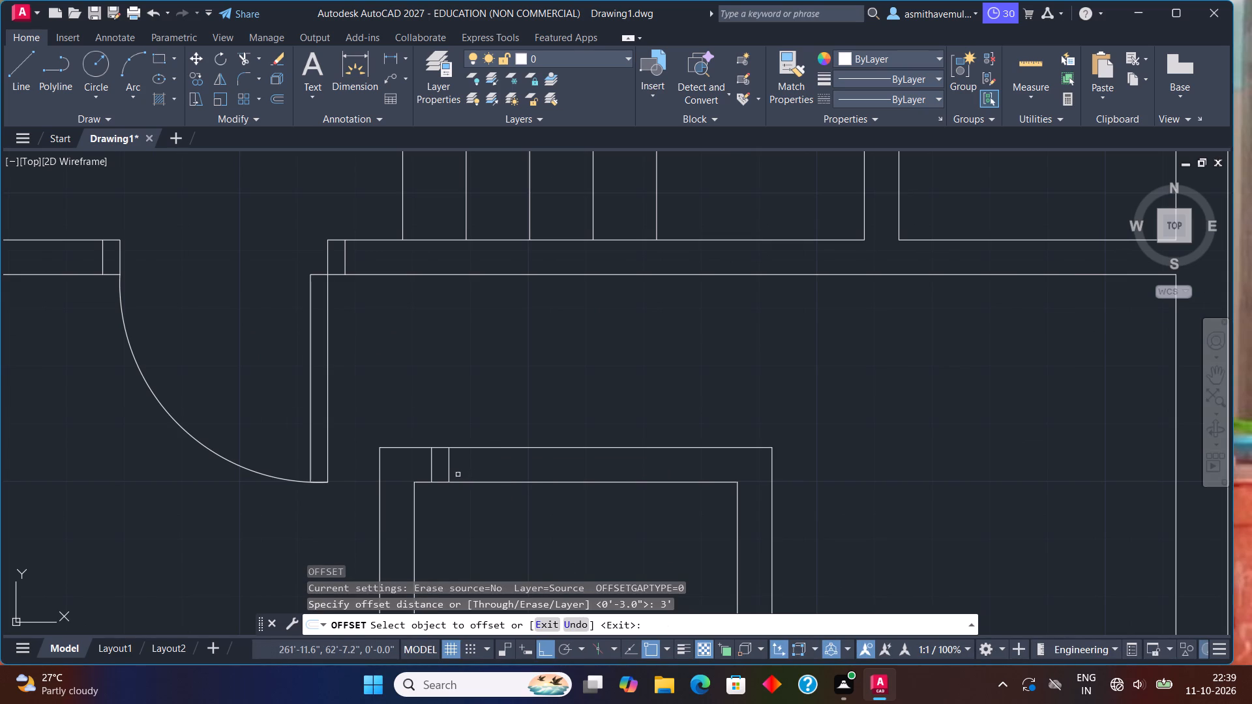
click(448, 468)
click(479, 471)
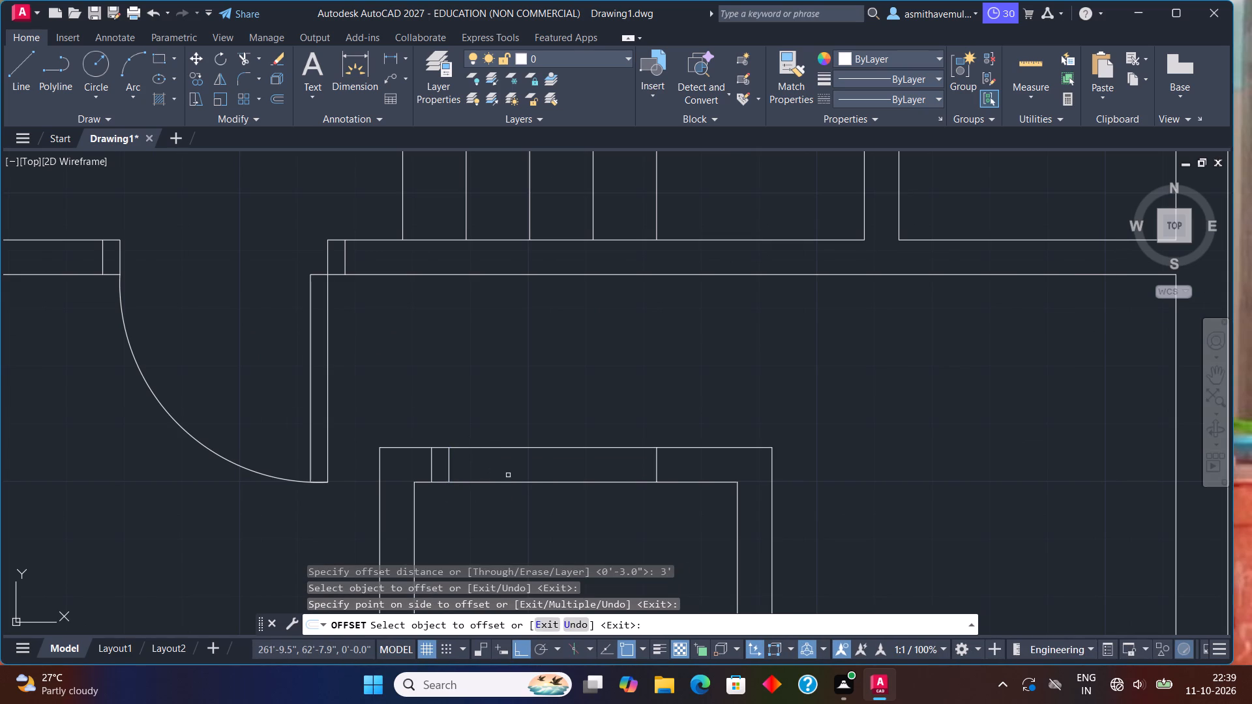
key(Escape)
Offset the jamb line at the opening's far side 3" to the right.
key(o)
key(Return)
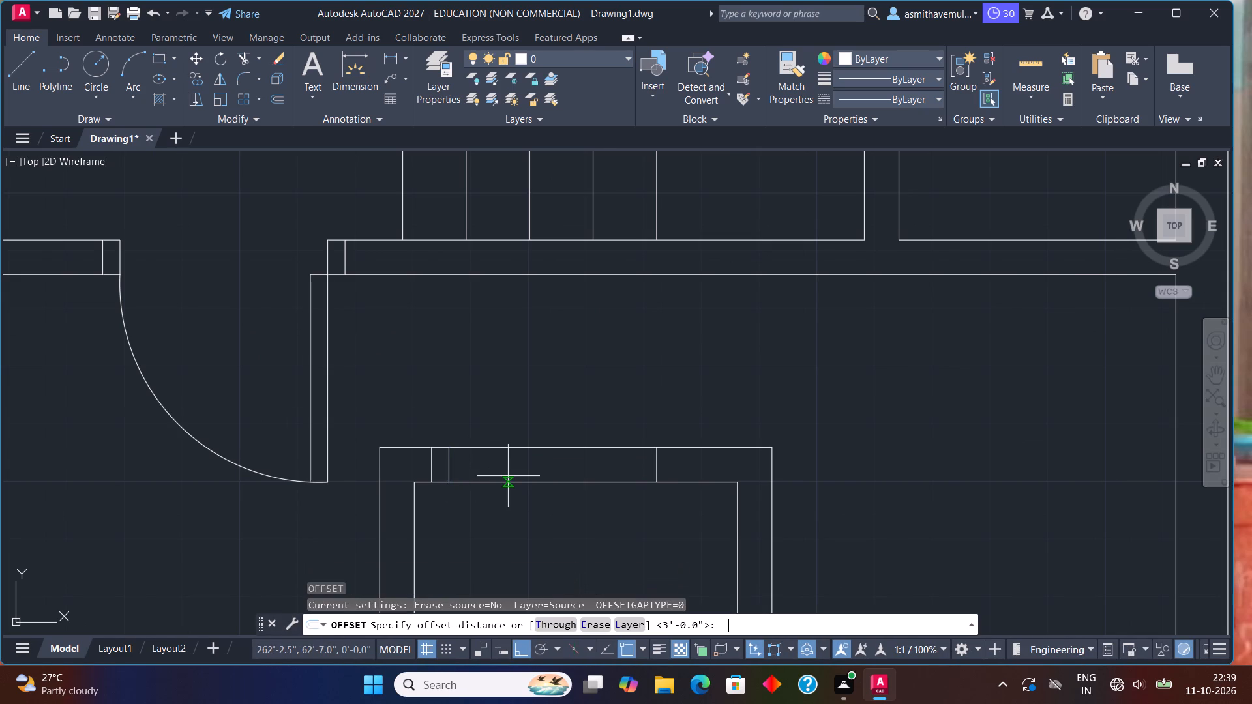
key(3)
key(shift+quotedbl)
key(Return)
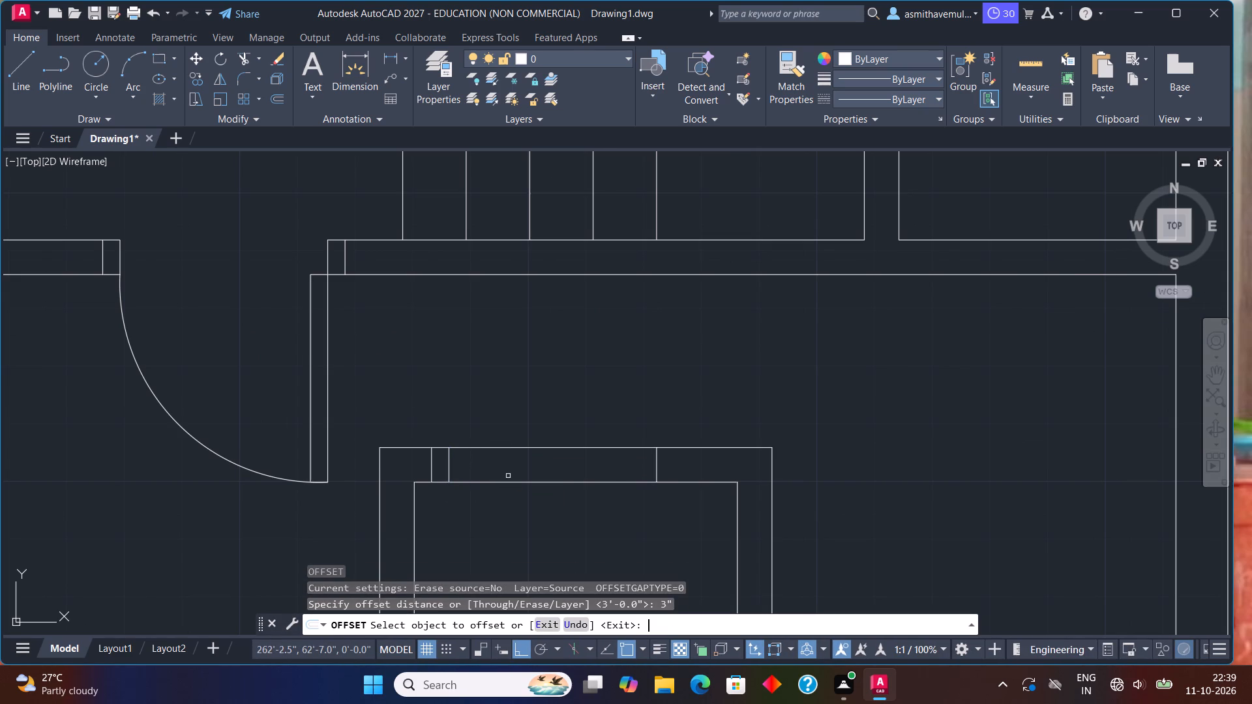
click(658, 464)
click(682, 469)
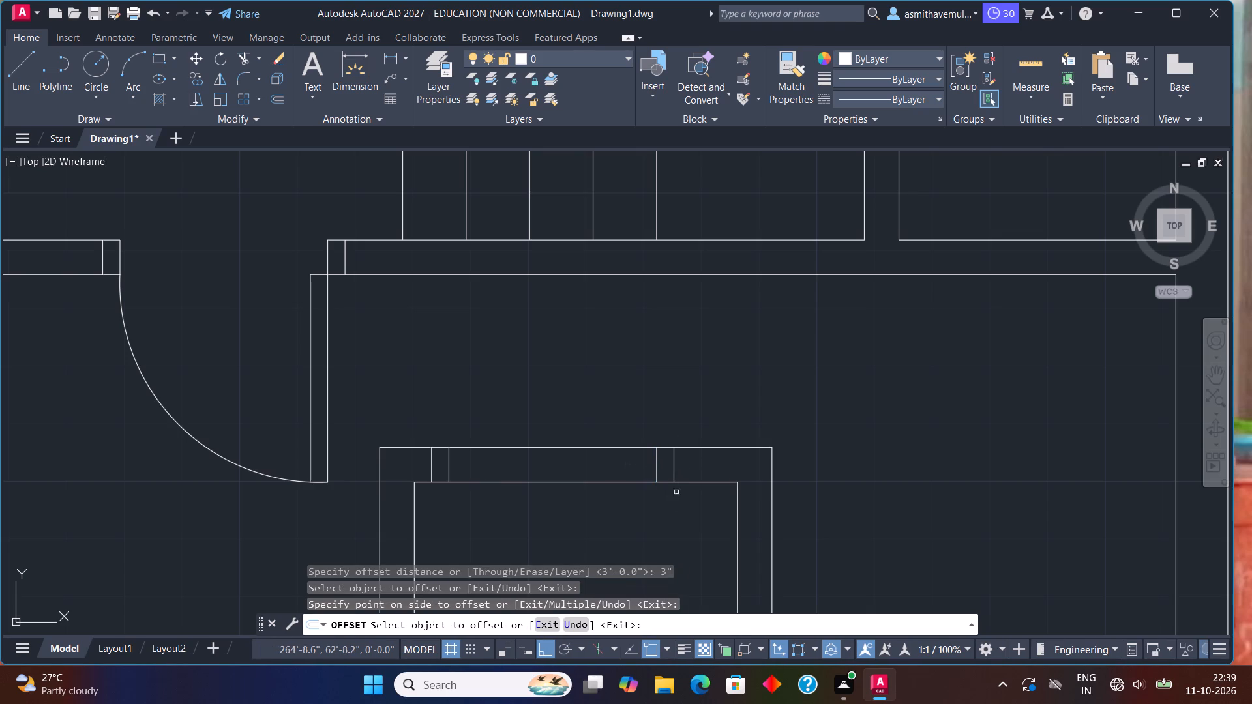
key(Escape)
Trim both partition lines between the two inner jamb lines to open the narrow room's doorway.
text(TRIM)
key(Return)
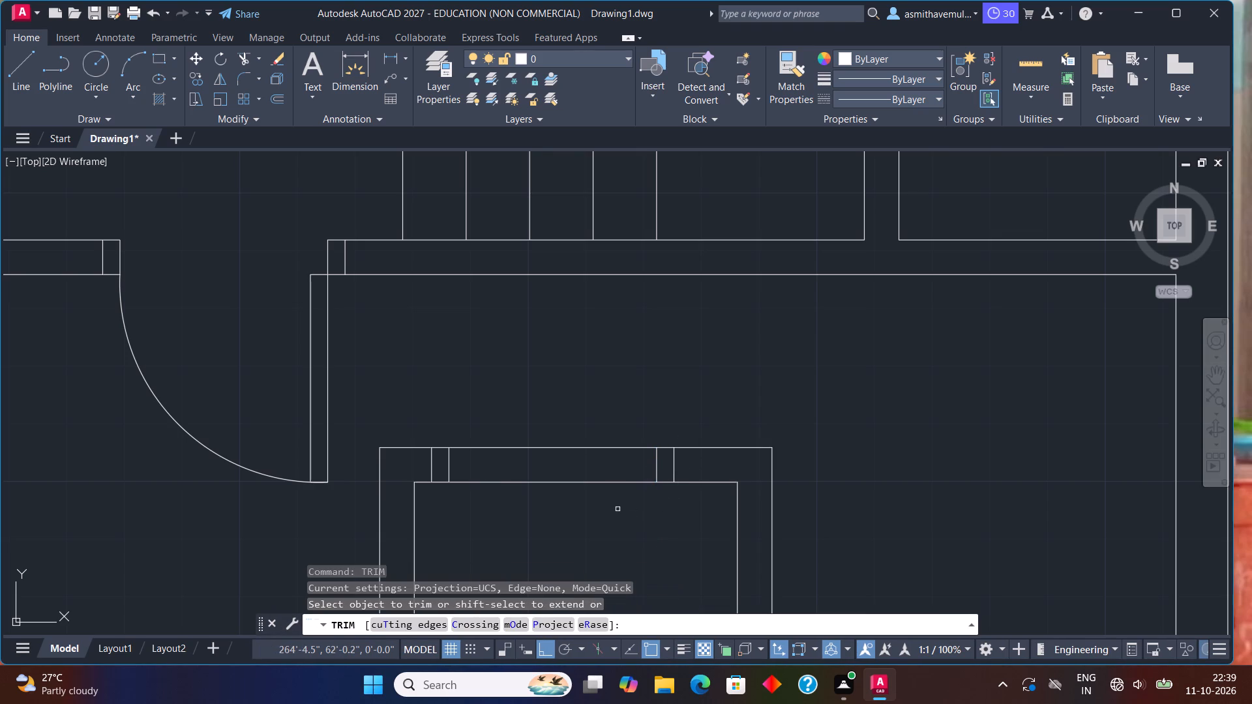
drag(618, 509, 619, 420)
key(Escape)
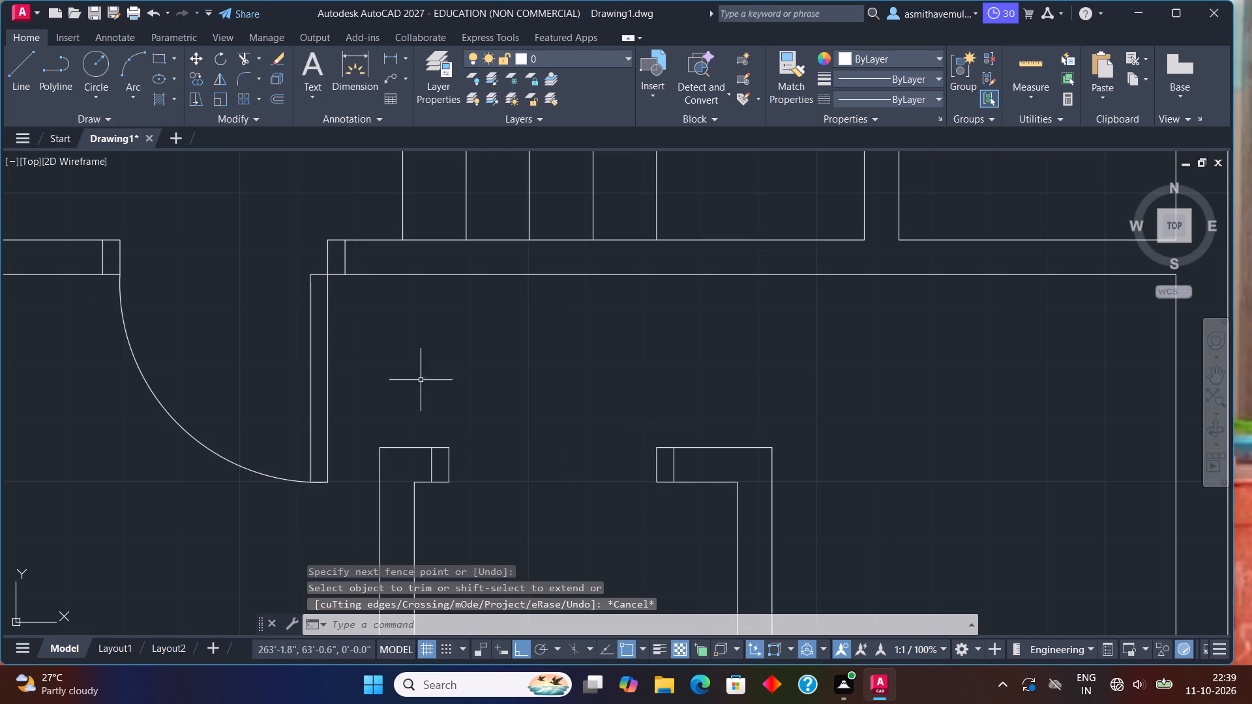
Draw a 3" by 3' rectangular door leaf extending down into the narrow room from the left jamb's lower corner.
scroll(475, 449, down, 1)
middle_drag(476, 454, 419, 222)
text(REC)
key(Return)
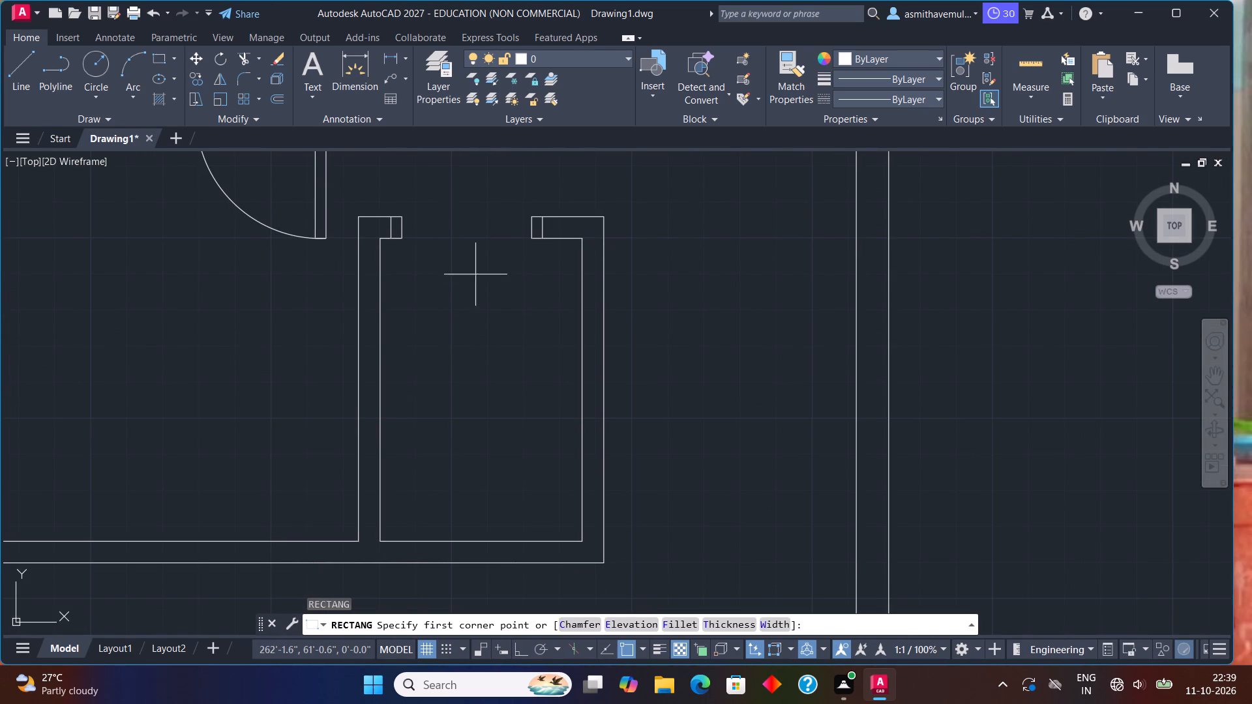
click(402, 239)
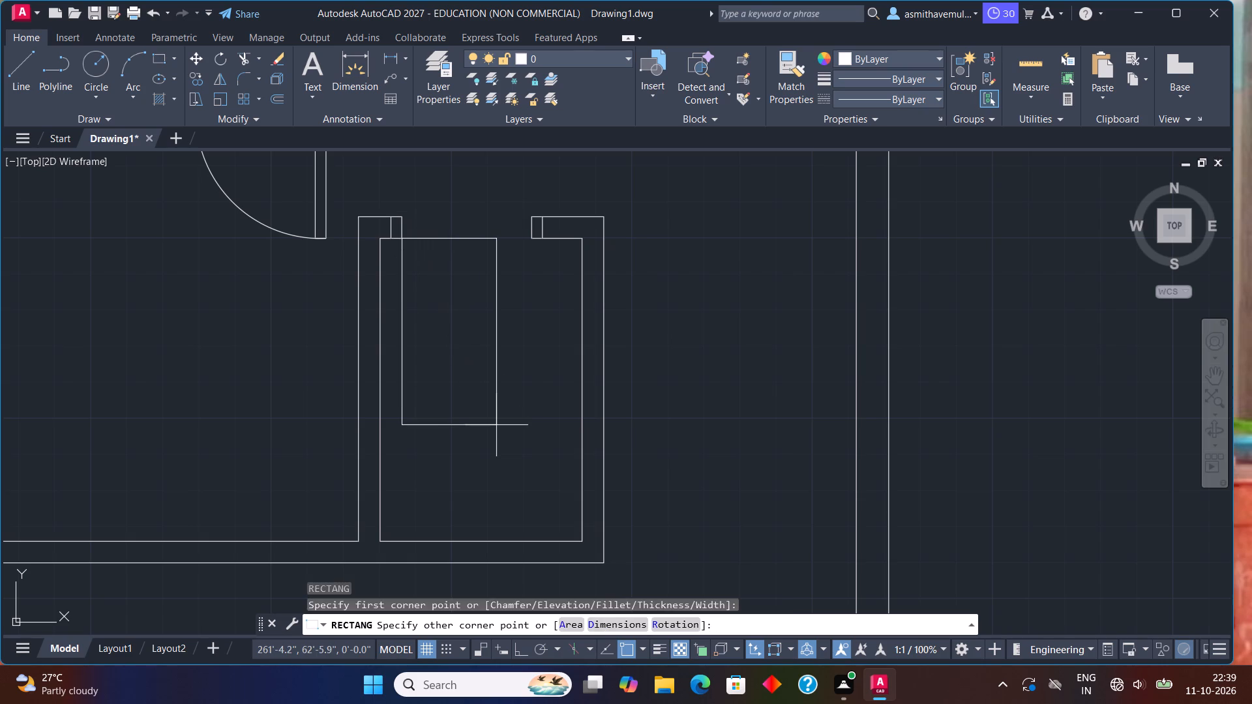
key(d)
key(Return)
key(3)
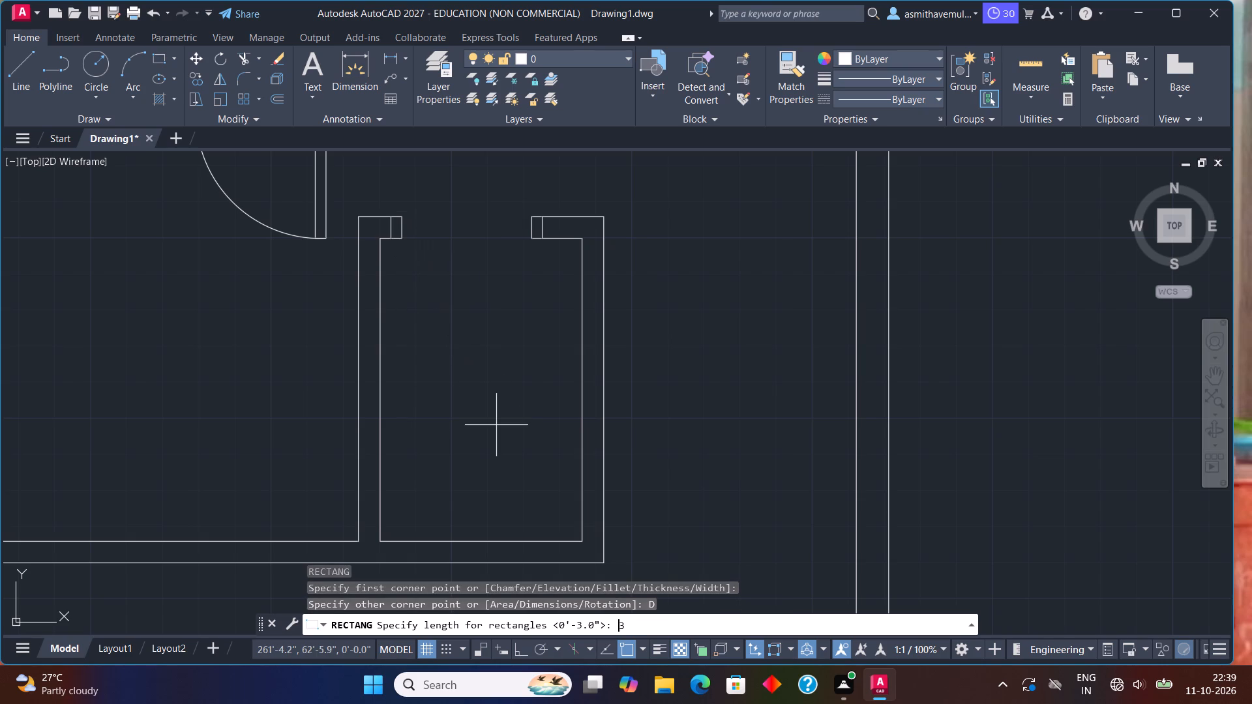
key(shift+quotedbl)
key(Return)
text(3')
key(Return)
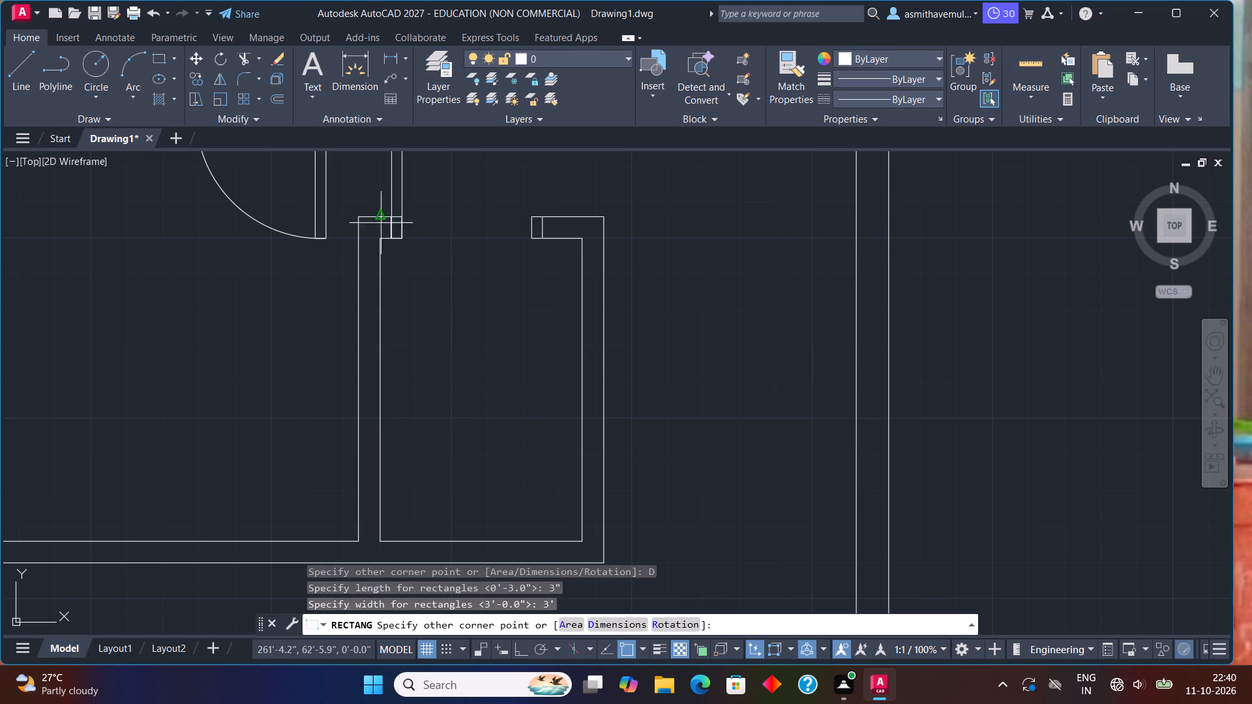
click(403, 311)
Draw the door swing as a three-point arc from the leaf's two bottom corners to the right jamb's lower corner.
scroll(424, 308, up, 1)
middle_drag(425, 308, 436, 324)
text(ARC)
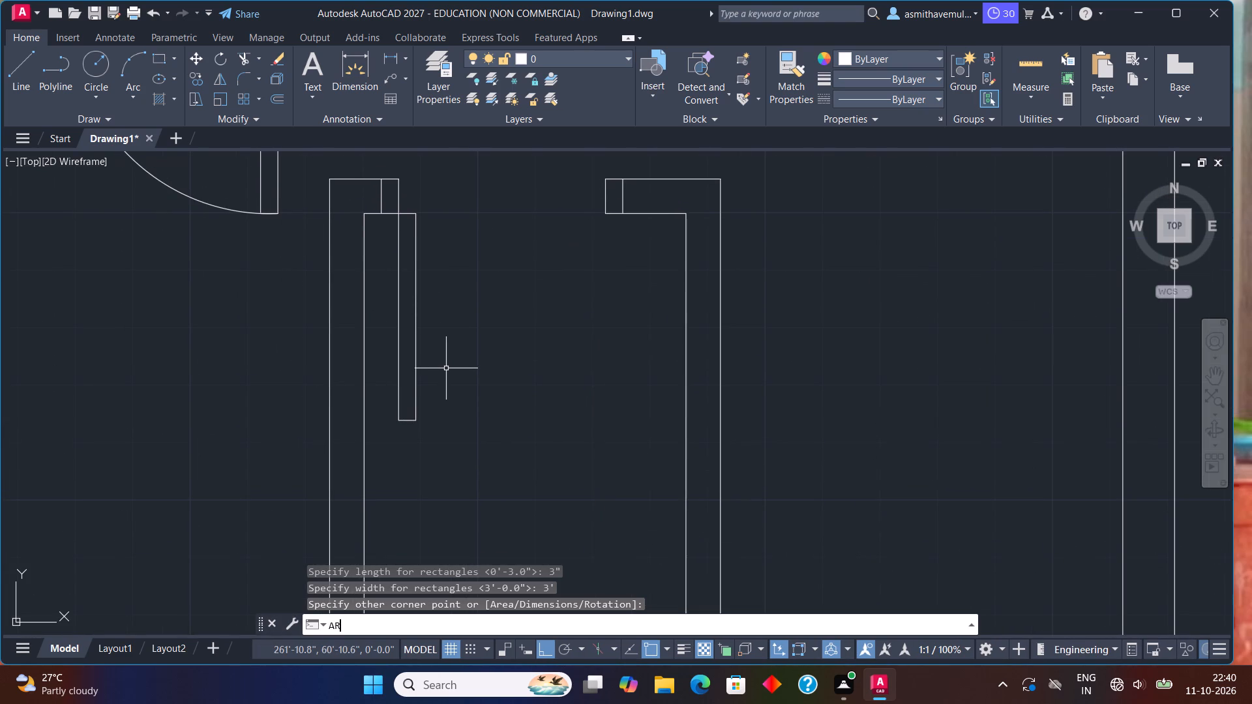
key(Return)
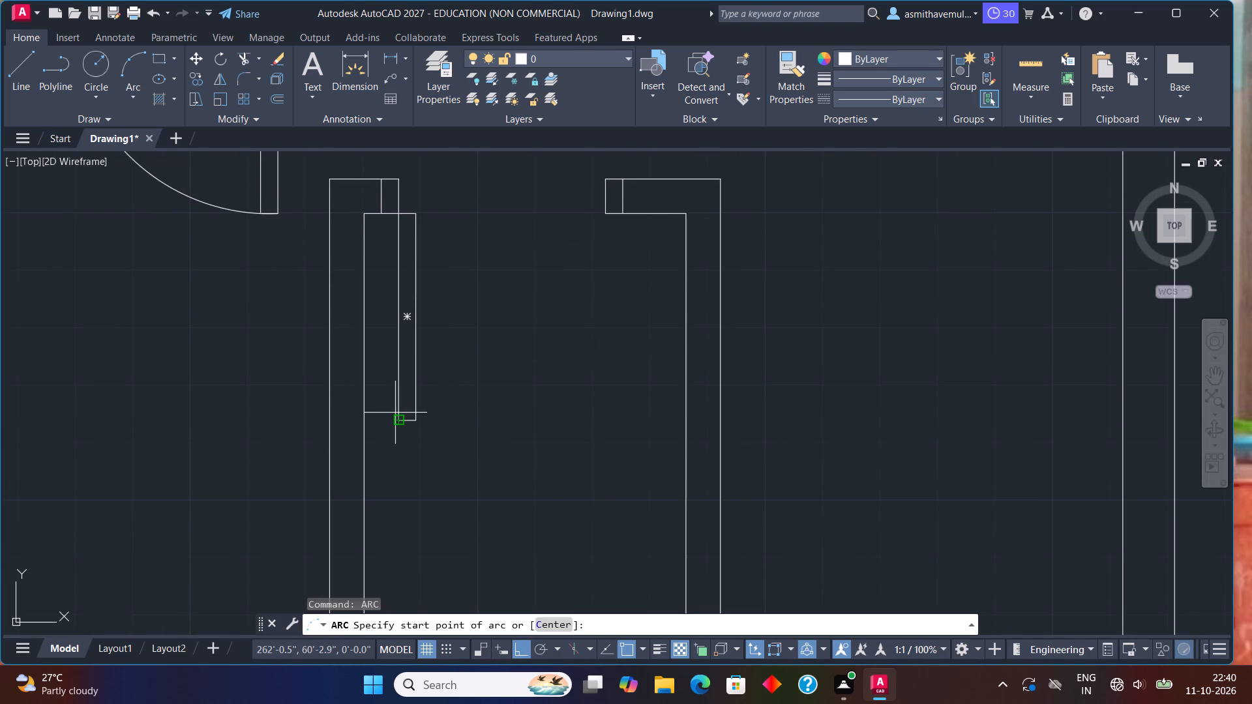
click(397, 417)
click(421, 418)
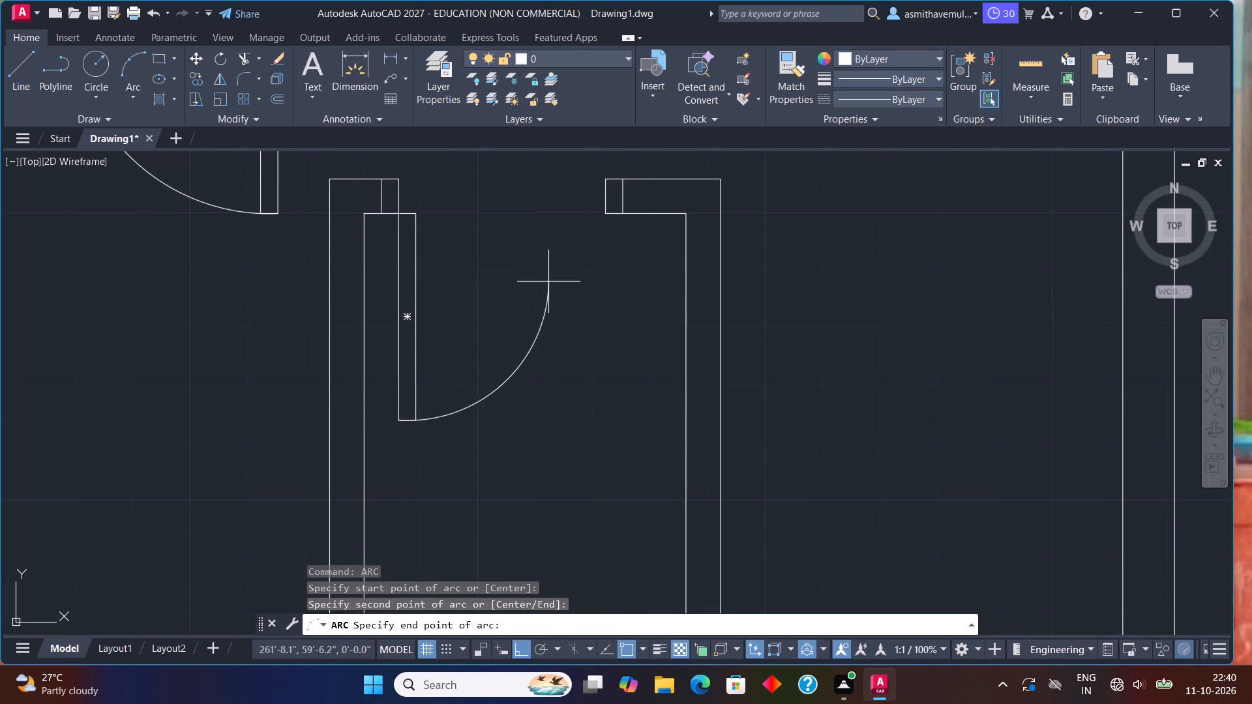
click(606, 211)
Draw a jamb line across the partition below the upper-left room, 3" left of that room's lower-right inner corner.
scroll(609, 242, down, 2)
middle_drag(608, 247, 624, 303)
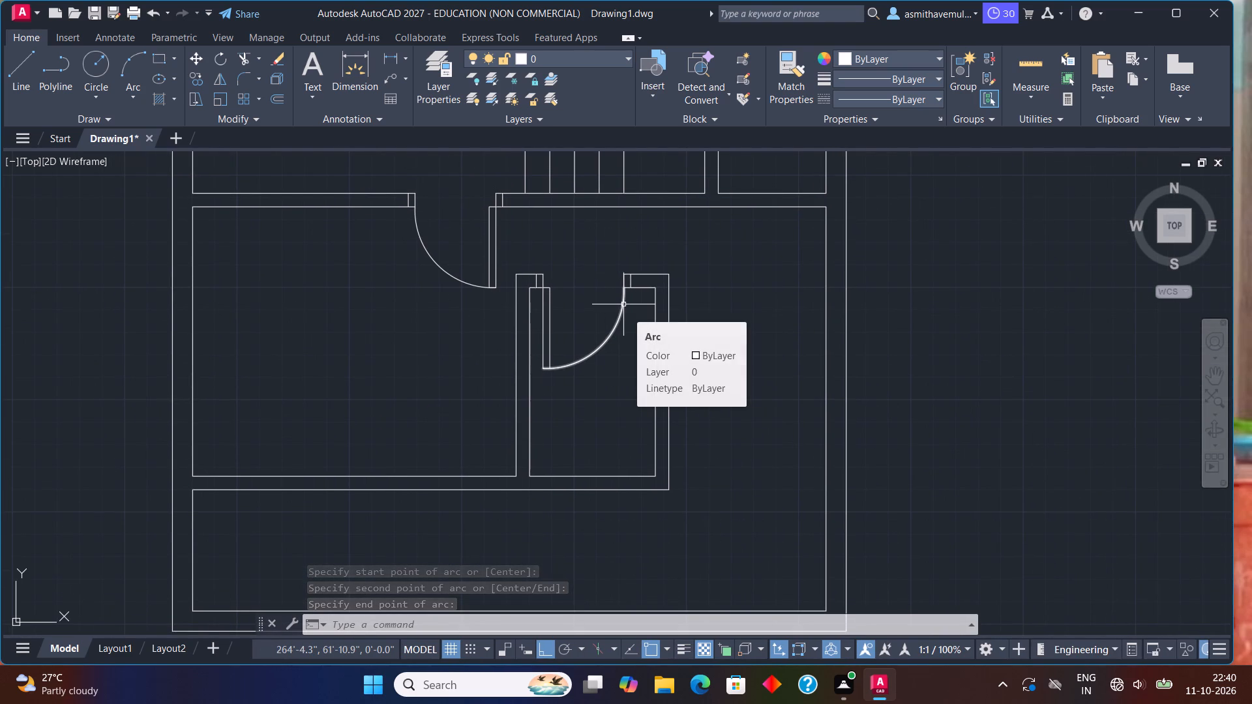
middle_drag(620, 330, 578, 386)
scroll(580, 361, down, 1)
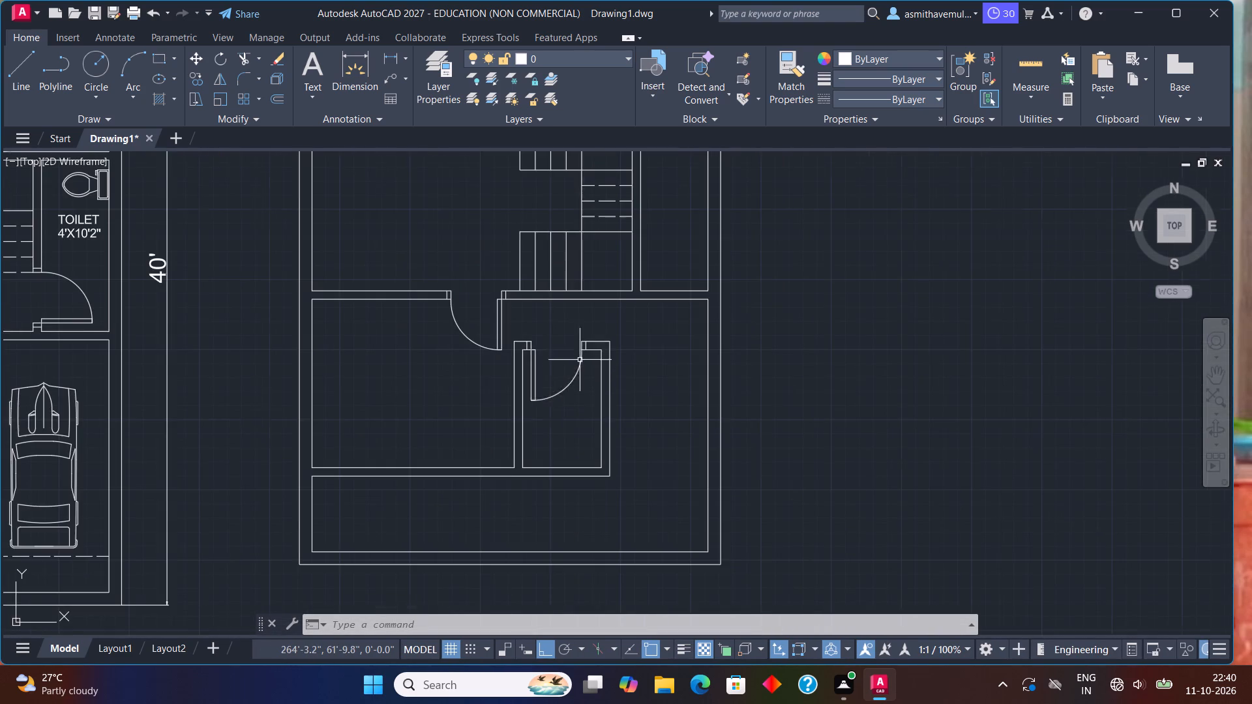
middle_drag(580, 347, 598, 422)
scroll(598, 370, down, 1)
middle_drag(598, 367, 618, 437)
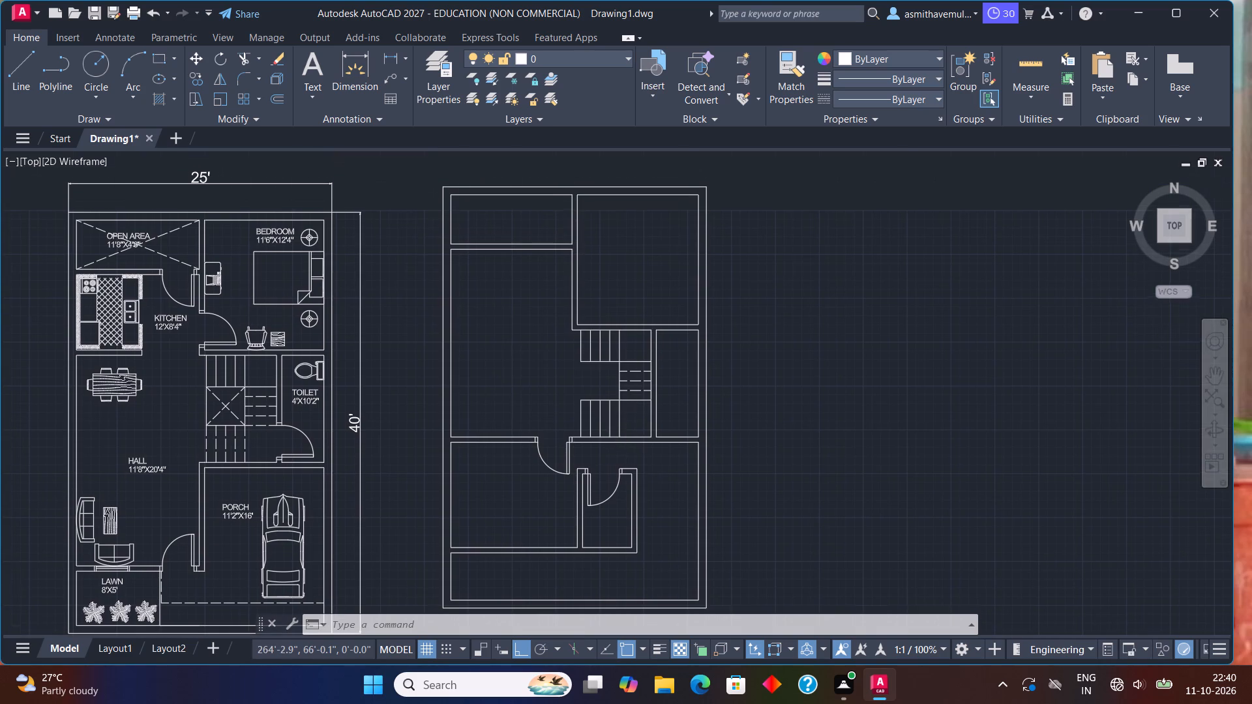
scroll(607, 319, up, 1)
middle_drag(607, 314, 633, 433)
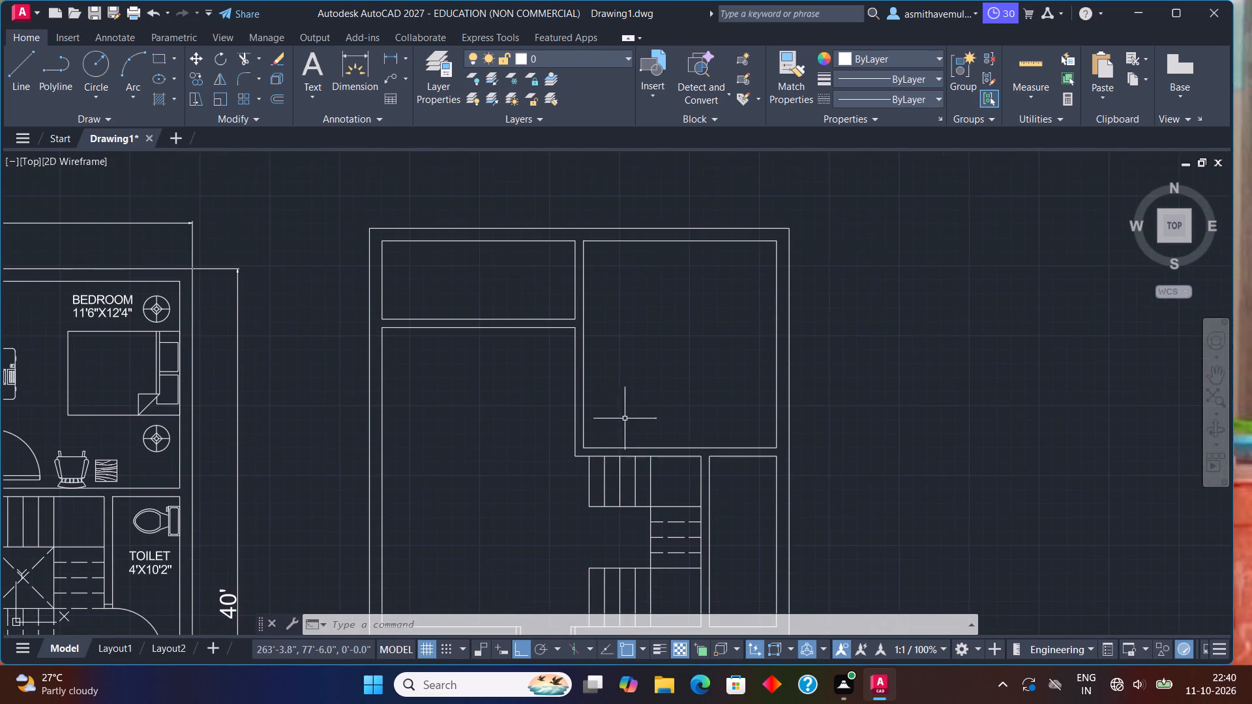
middle_drag(606, 374, 616, 420)
middle_drag(612, 402, 632, 435)
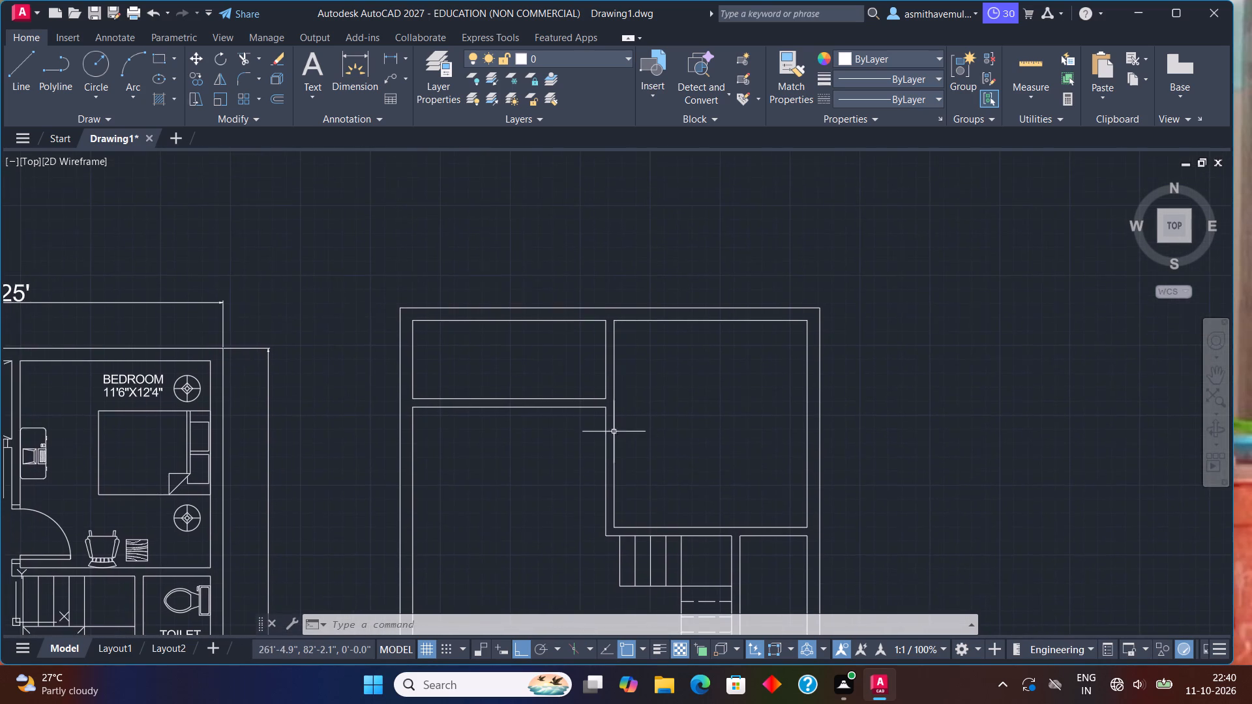
scroll(610, 427, up, 2)
middle_drag(603, 417, 612, 442)
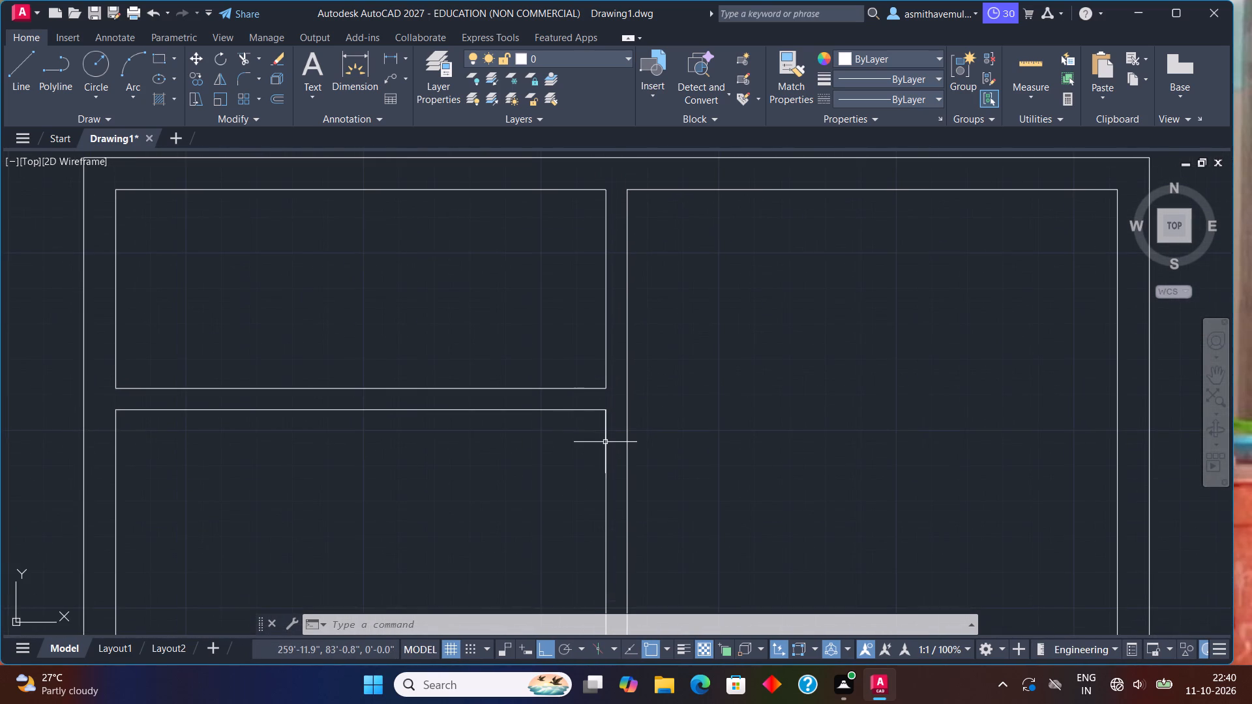
key(l)
key(Return)
text(FROM)
key(Return)
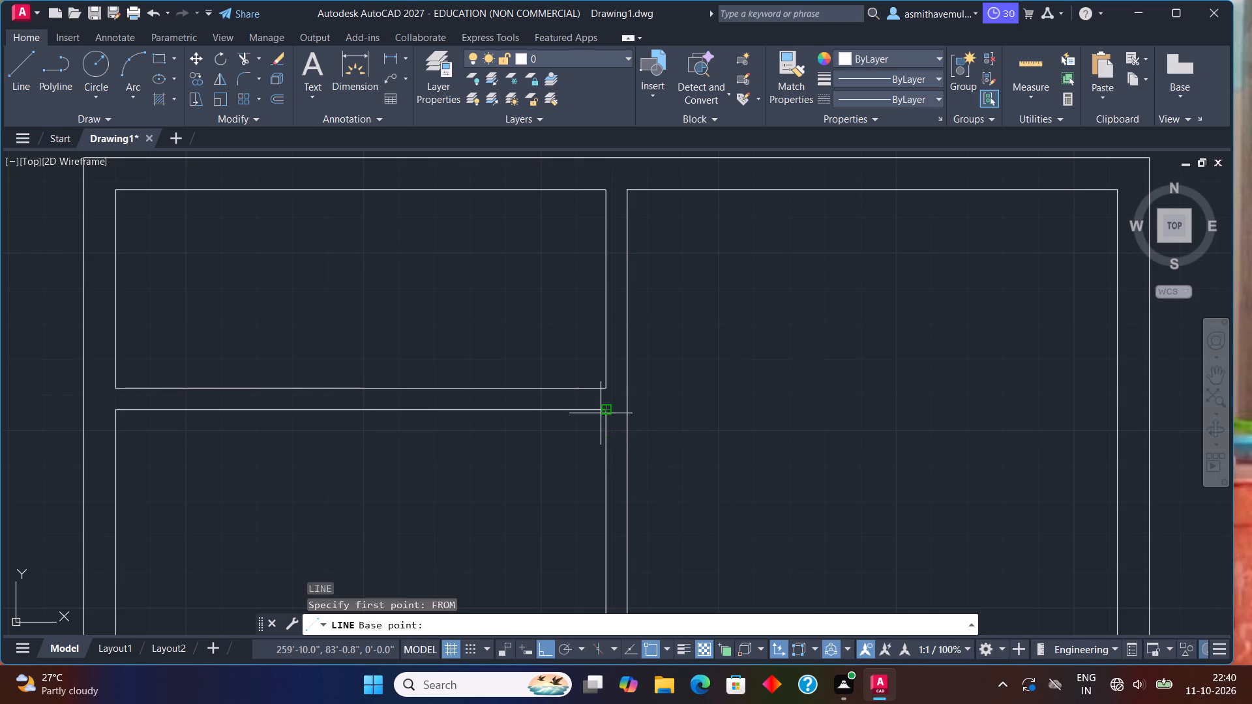
click(608, 385)
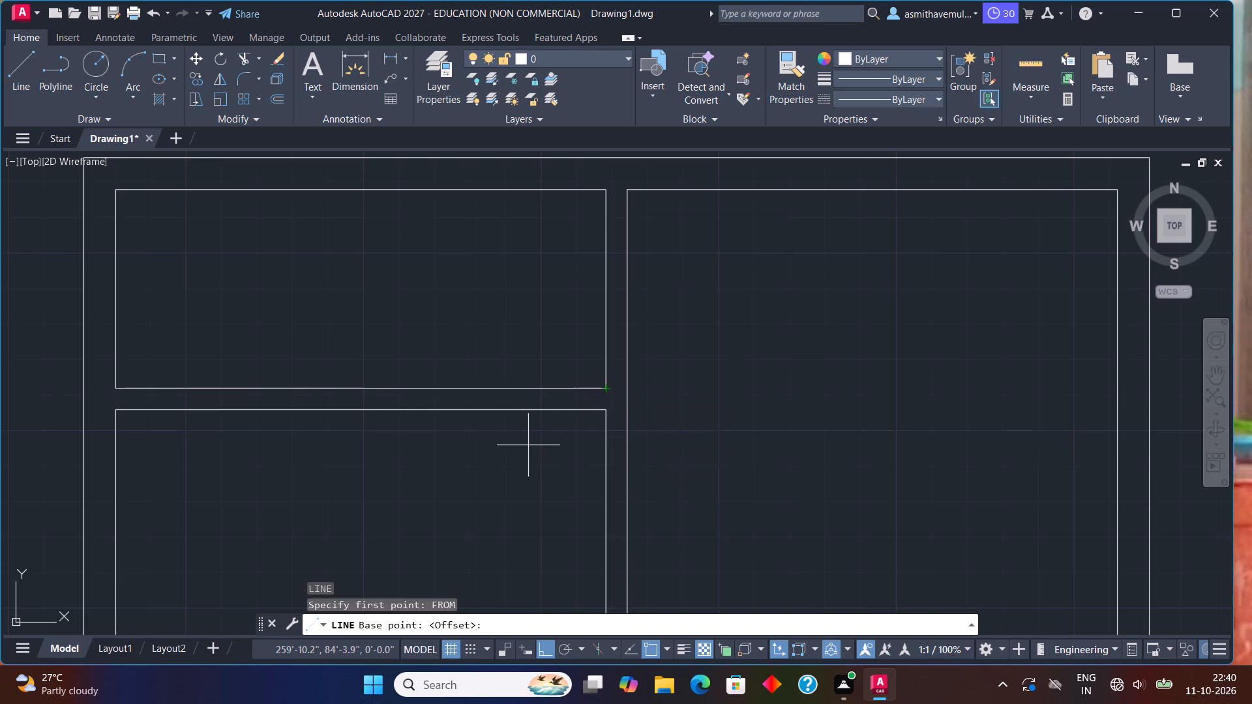
key(shift+at)
key(3)
key(BackSpace)
text(-3)
key(shift+quotedbl)
text(,0)
key(Return)
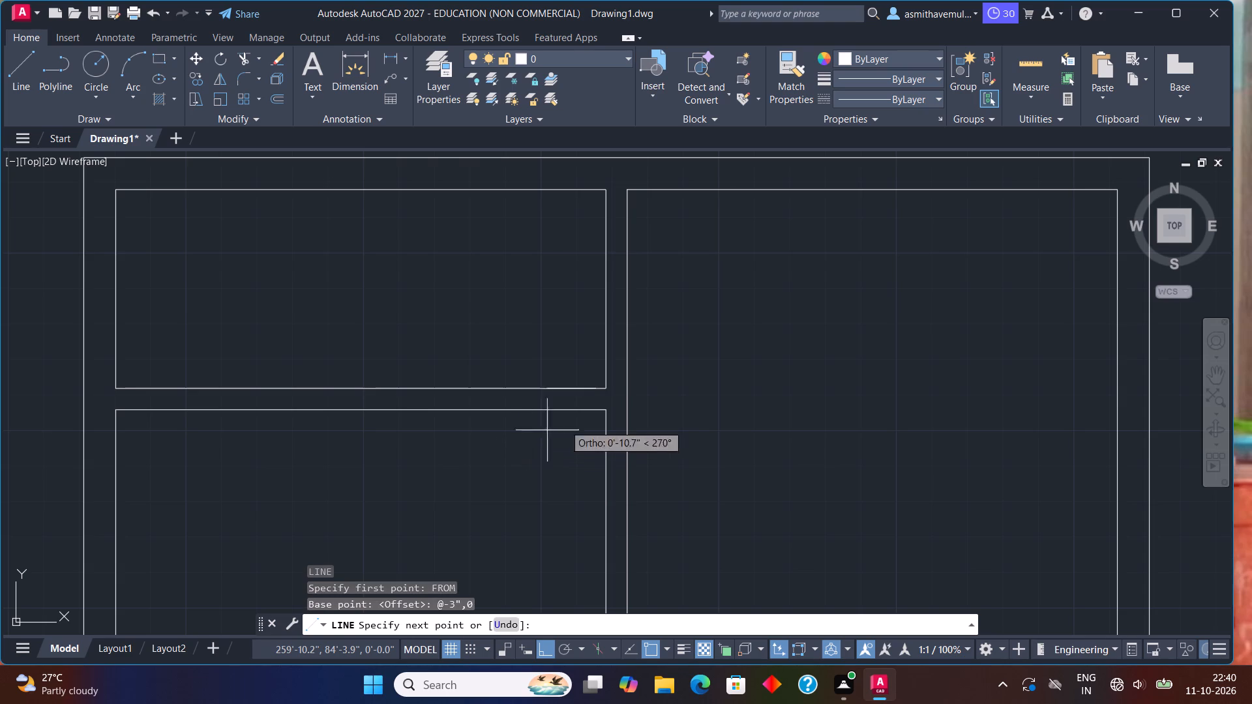
click(597, 409)
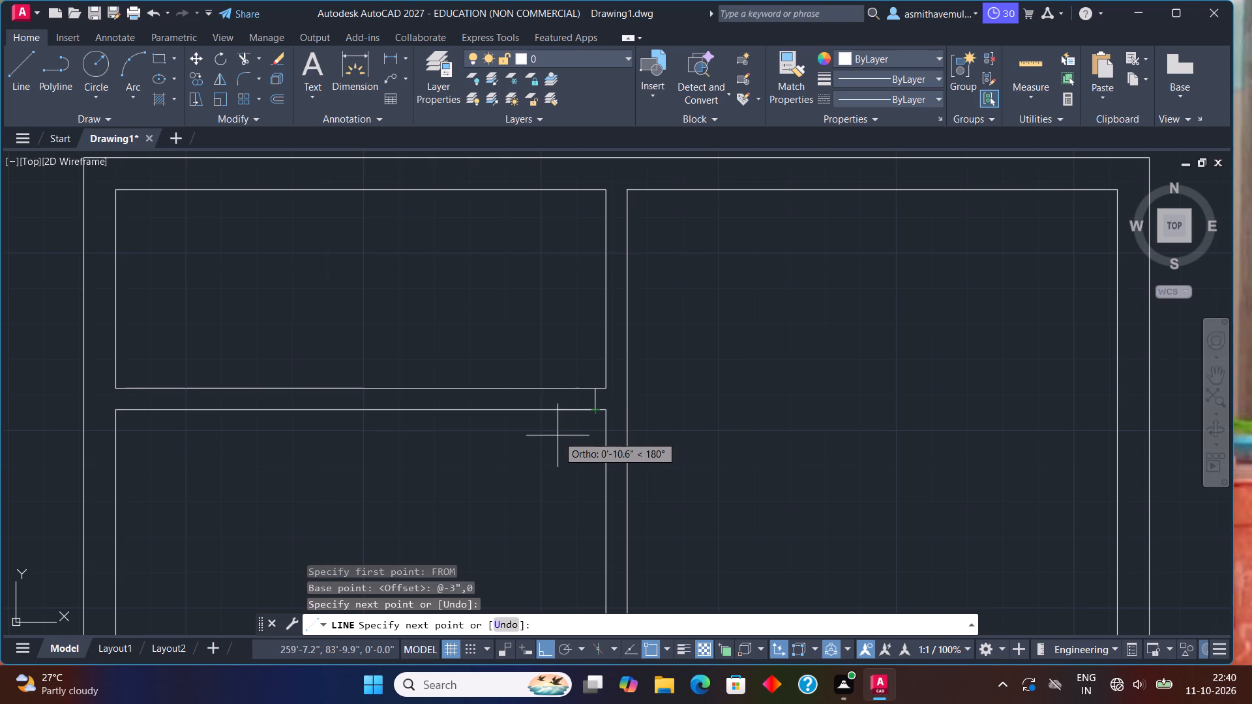
key(Escape)
Offset the new jamb line 3" to the left.
key(o)
key(Return)
key(3)
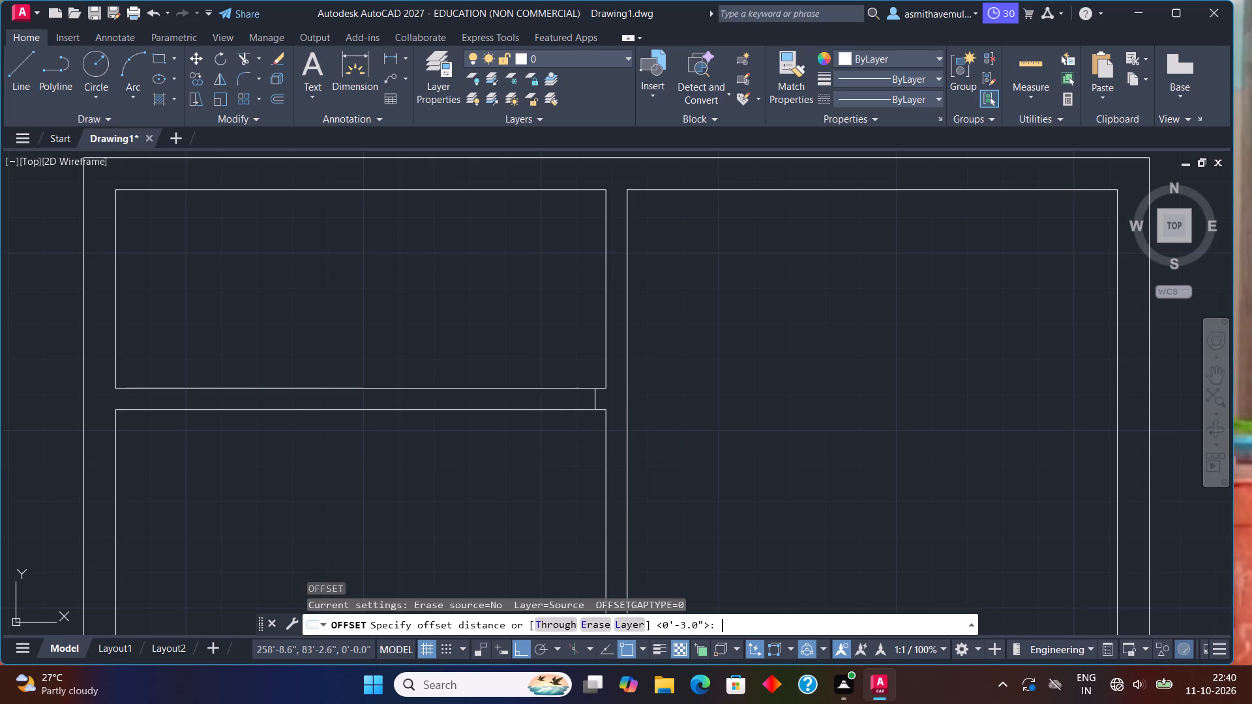
key(shift+quotedbl)
key(Return)
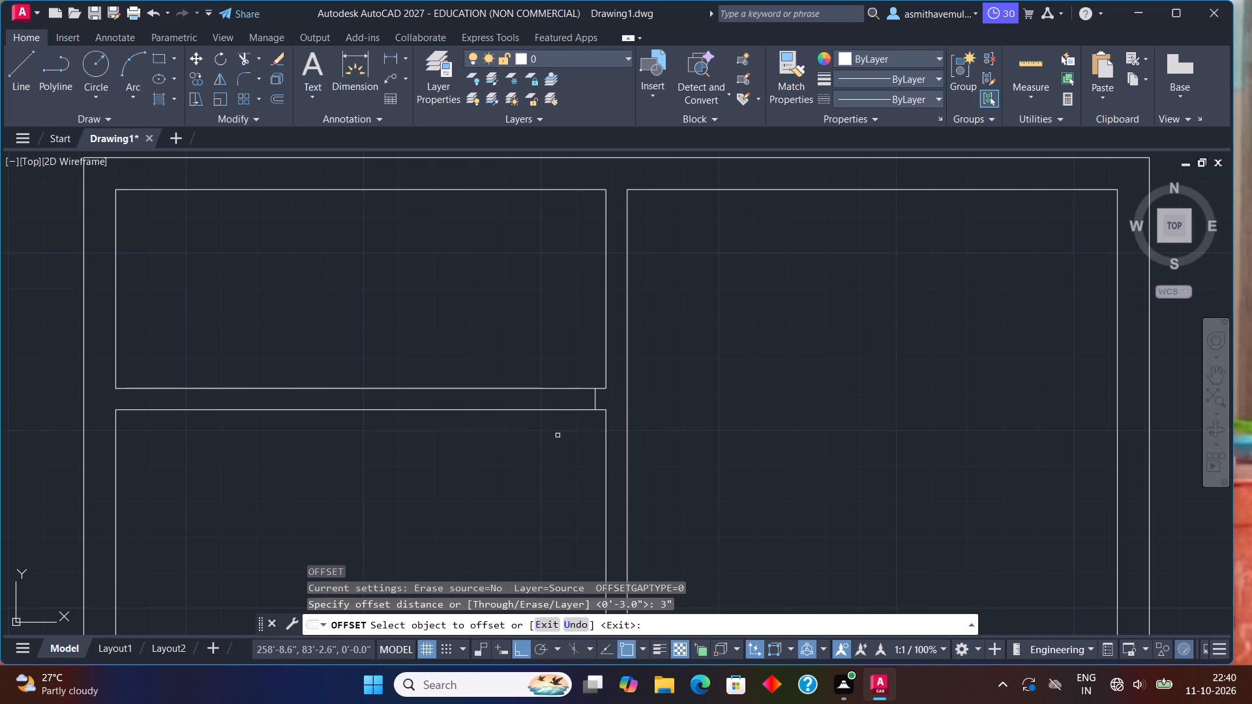
scroll(558, 435, up, 1)
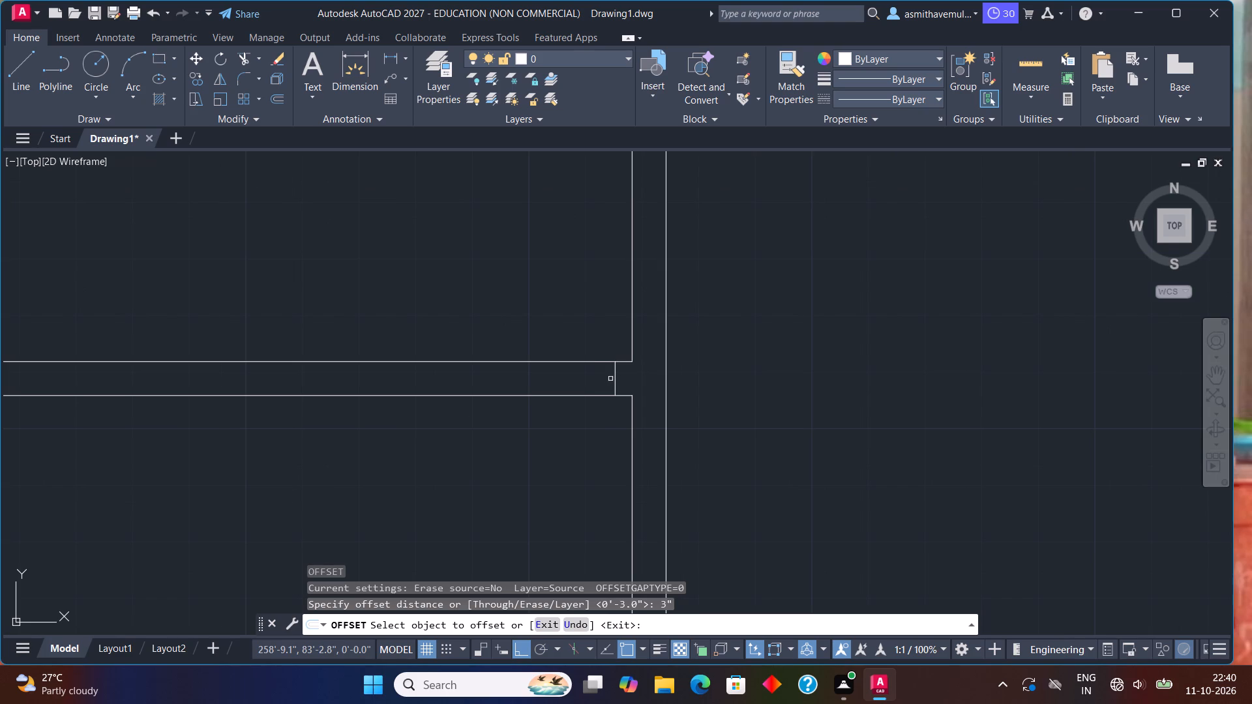
click(614, 386)
click(589, 382)
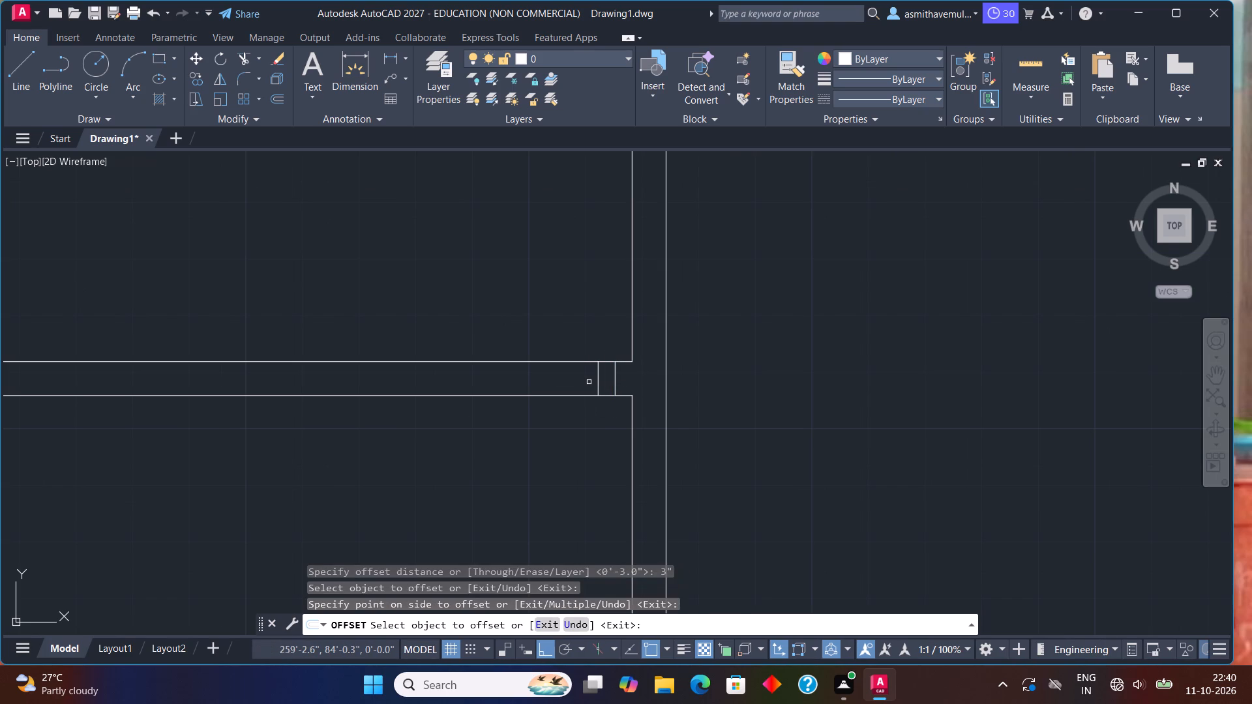
key(Escape)
Offset the inner jamb line 3' to the left to mark the door opening's width.
key(o)
key(Return)
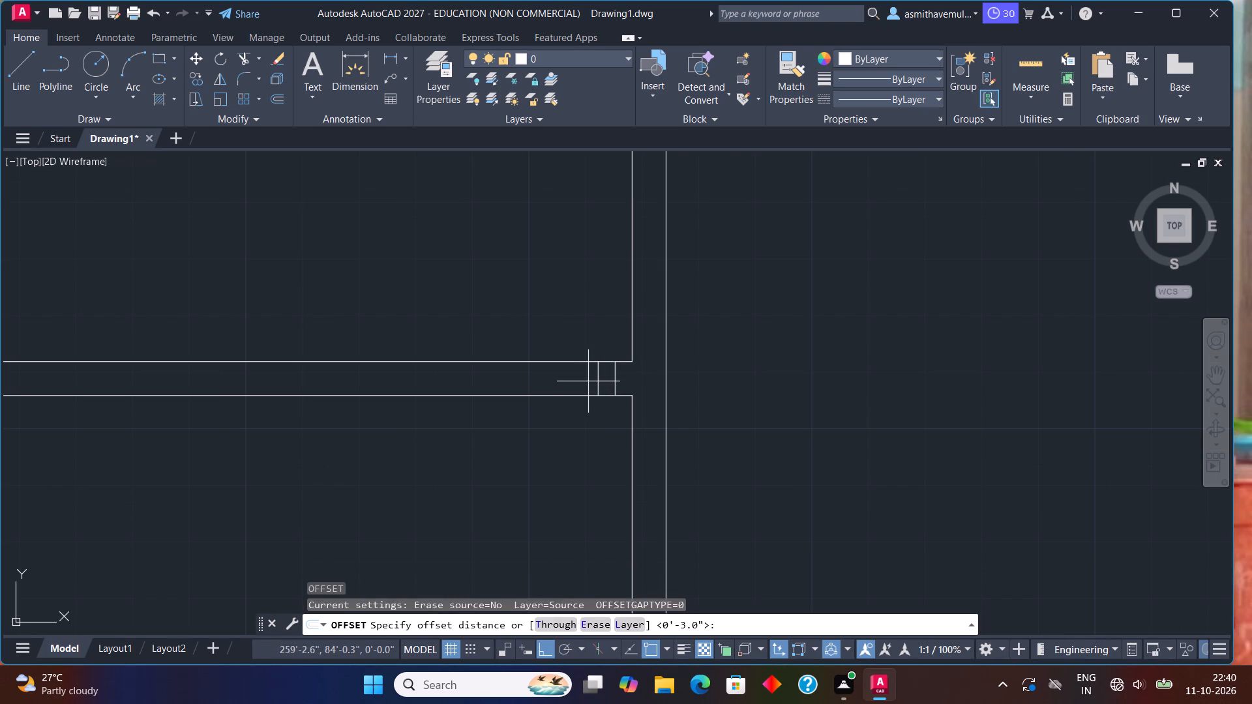
key(3)
key(apostrophe)
key(Return)
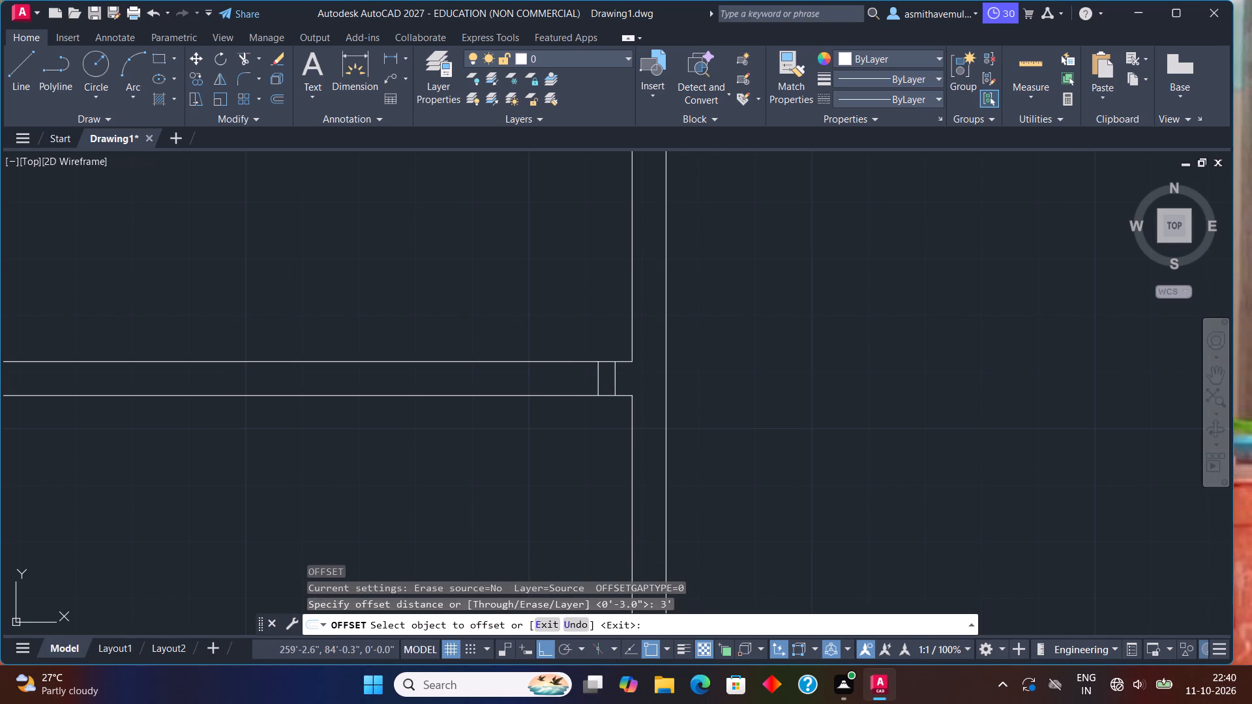
click(600, 382)
click(563, 371)
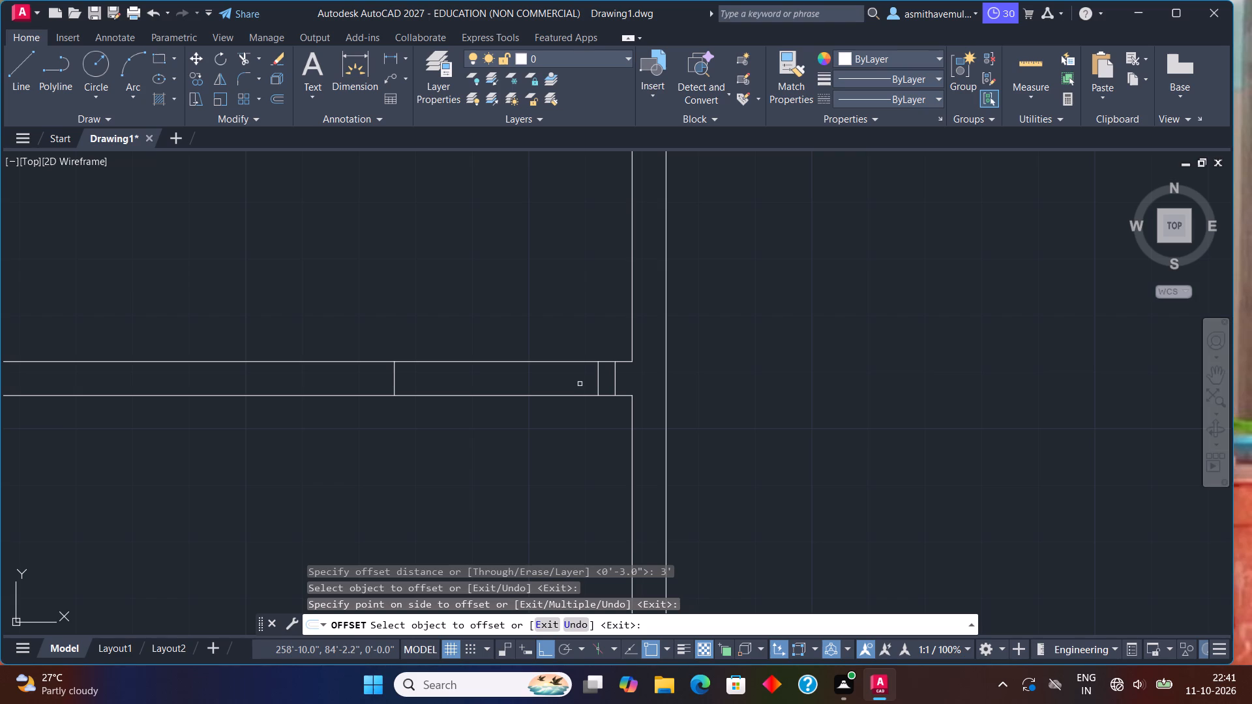
key(Escape)
Offset the jamb line at the opening's far side 3" to the left.
key(o)
key(Return)
text(3")
key(Return)
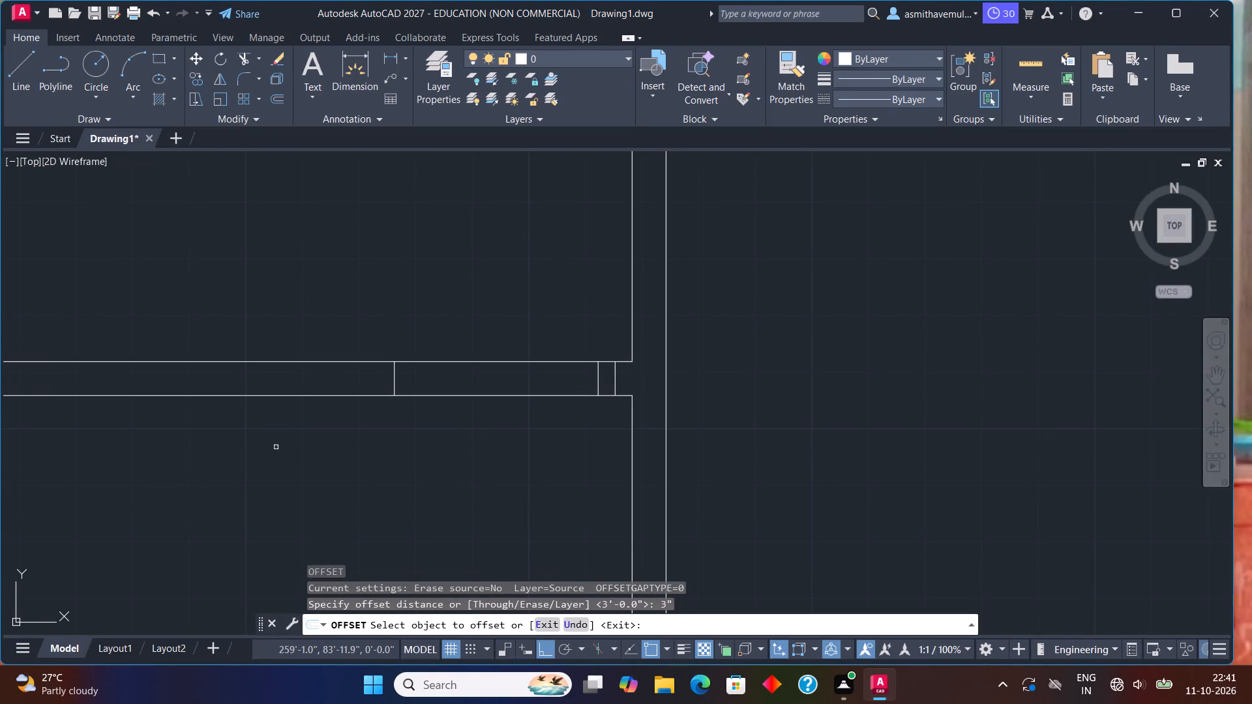
click(395, 379)
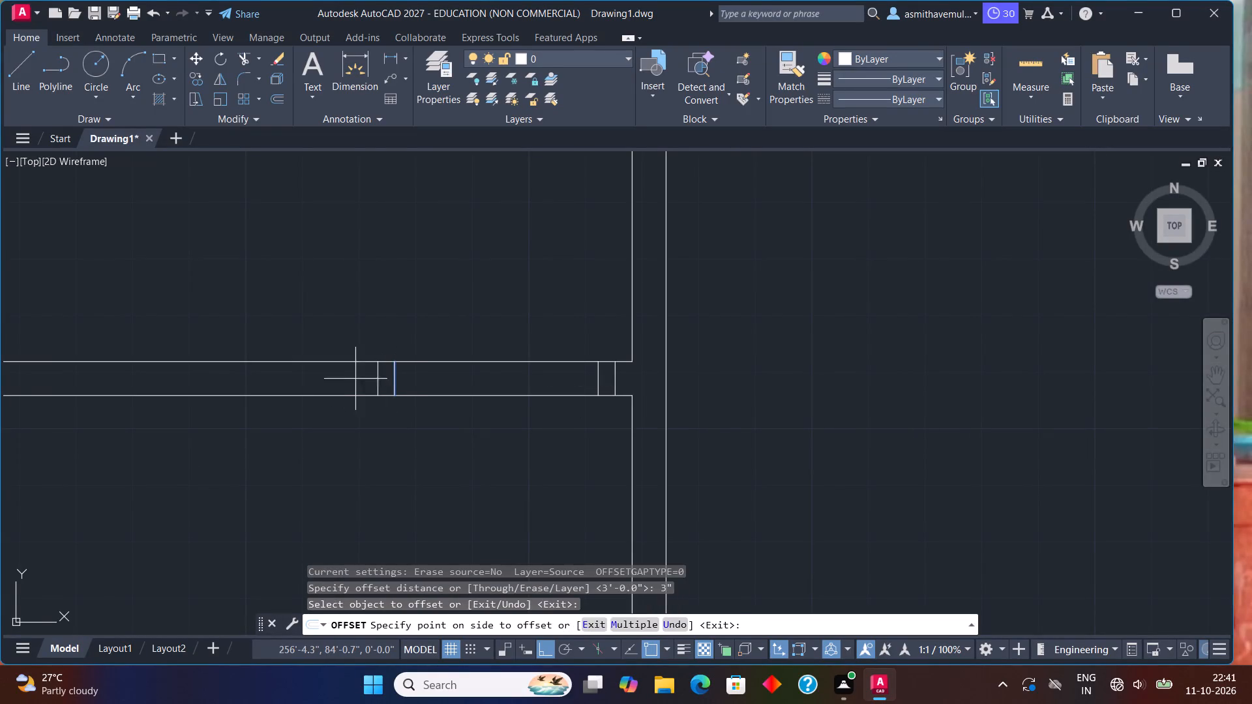
click(355, 379)
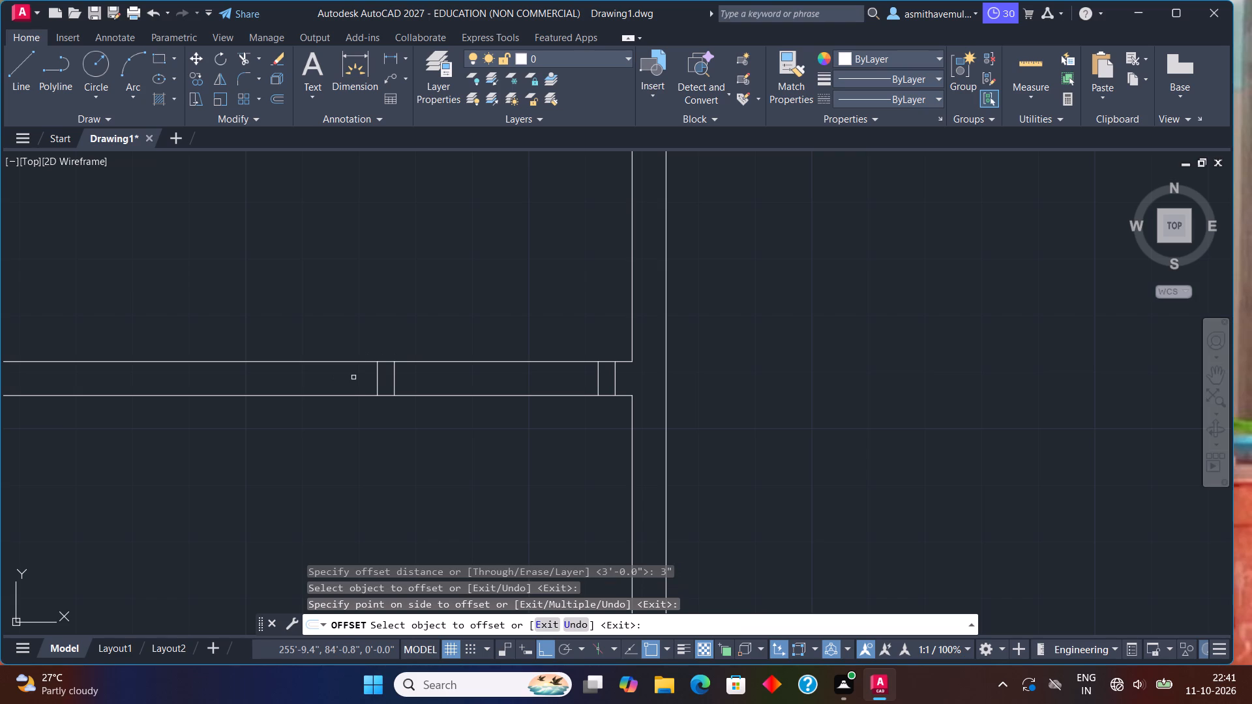
key(Escape)
Trim both partition lines between the two inner jamb lines to open the upper-left room's doorway.
text(TRIM)
key(Return)
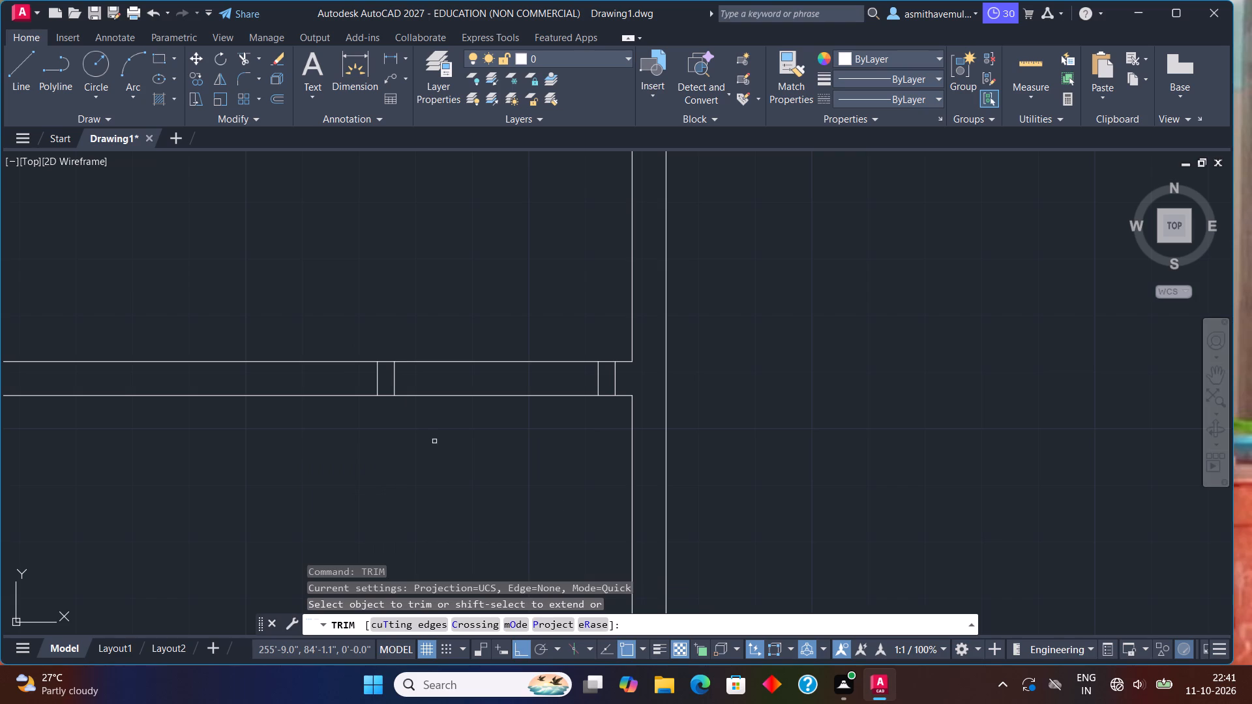
drag(434, 441, 460, 340)
scroll(460, 339, down, 1)
middle_drag(460, 340, 465, 436)
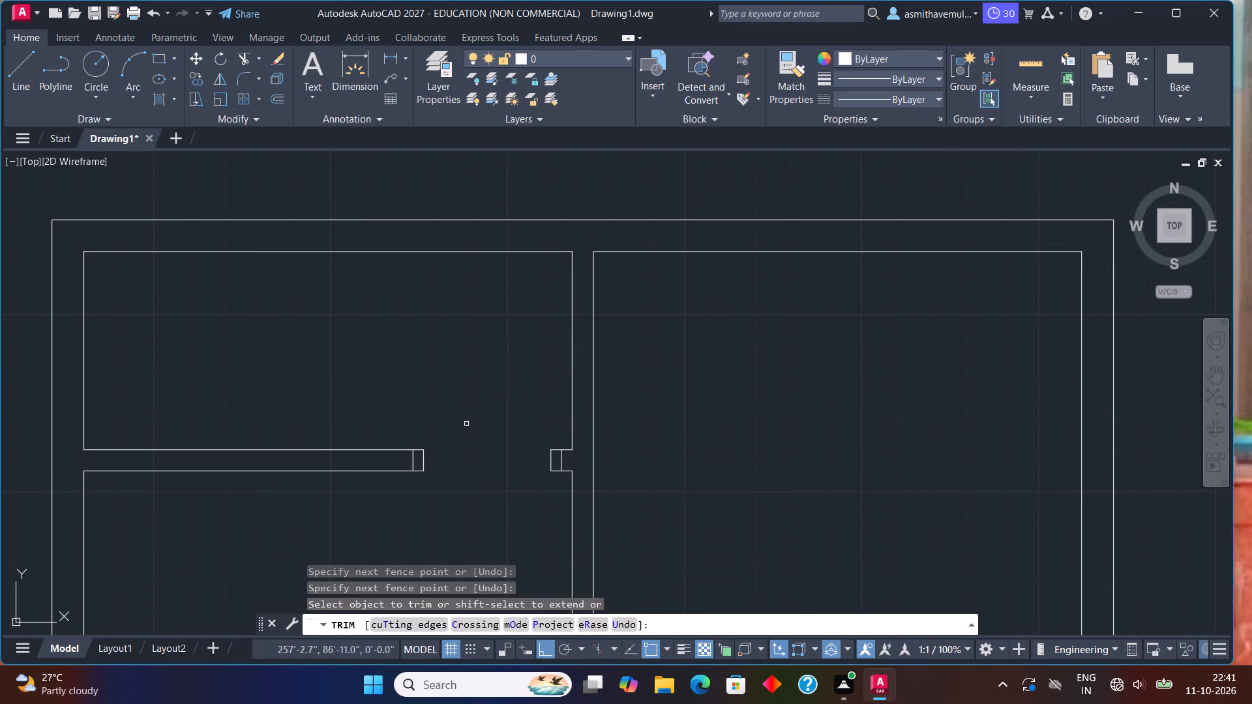
key(Escape)
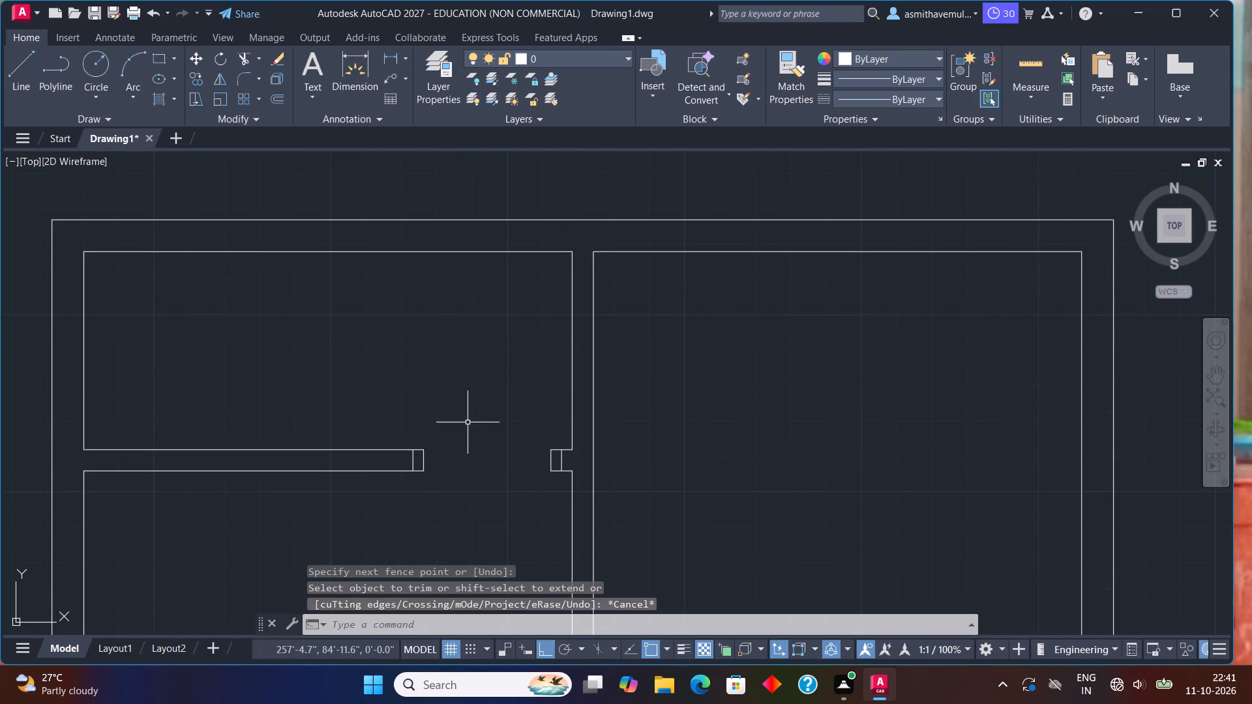
Draw a 3" by 3' rectangular door leaf extending up into the upper-left room from the right jamb's upper inner corner.
text(REC)
key(Return)
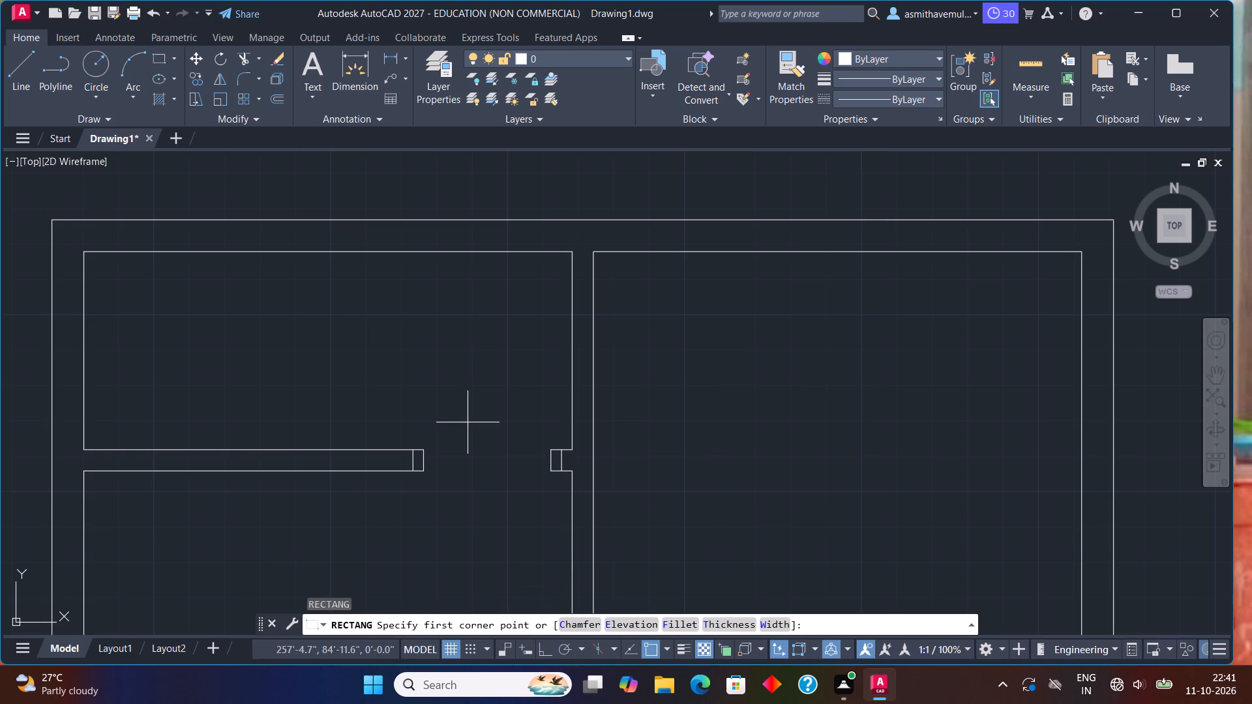
click(550, 450)
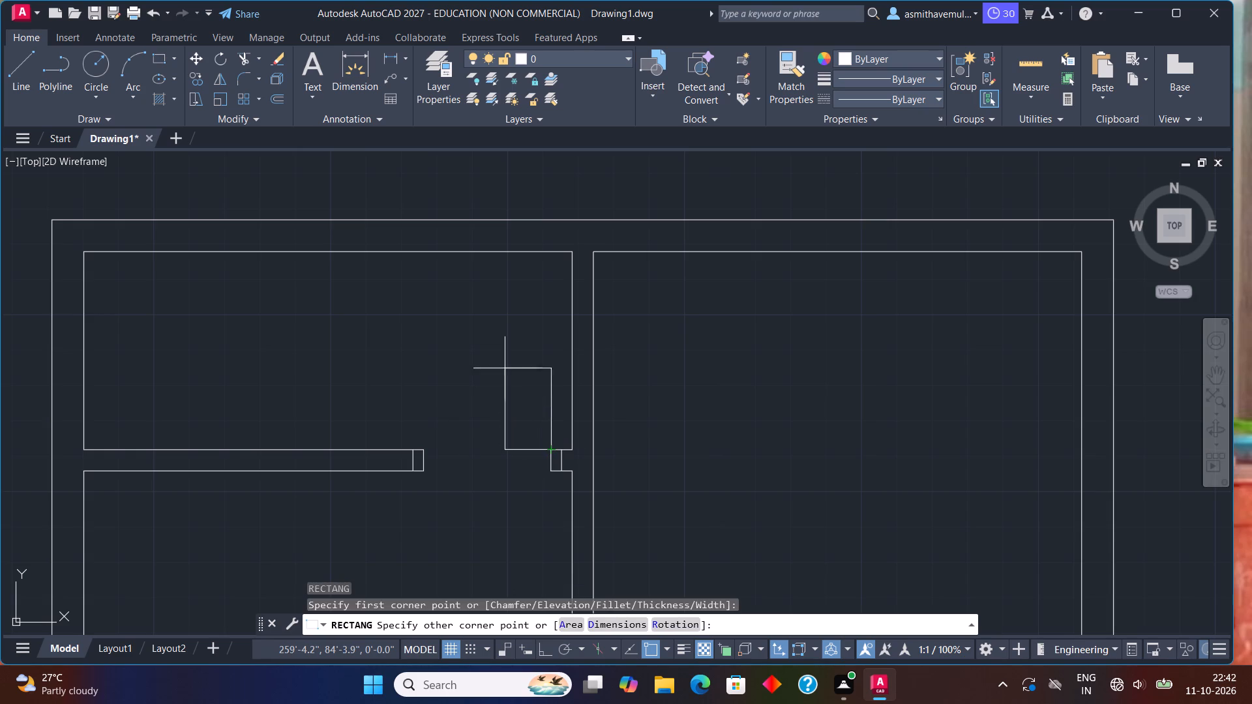
key(d)
key(Return)
key(3)
key(shift+quotedbl)
key(Return)
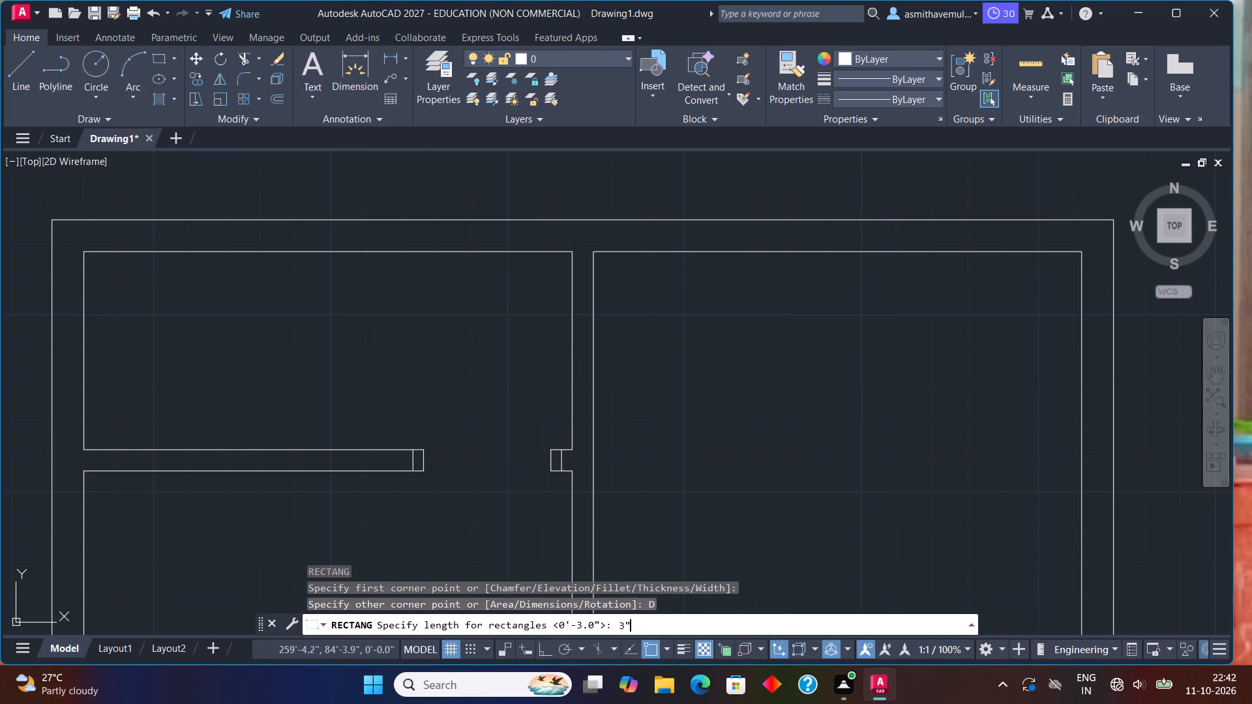
text(3')
key(Return)
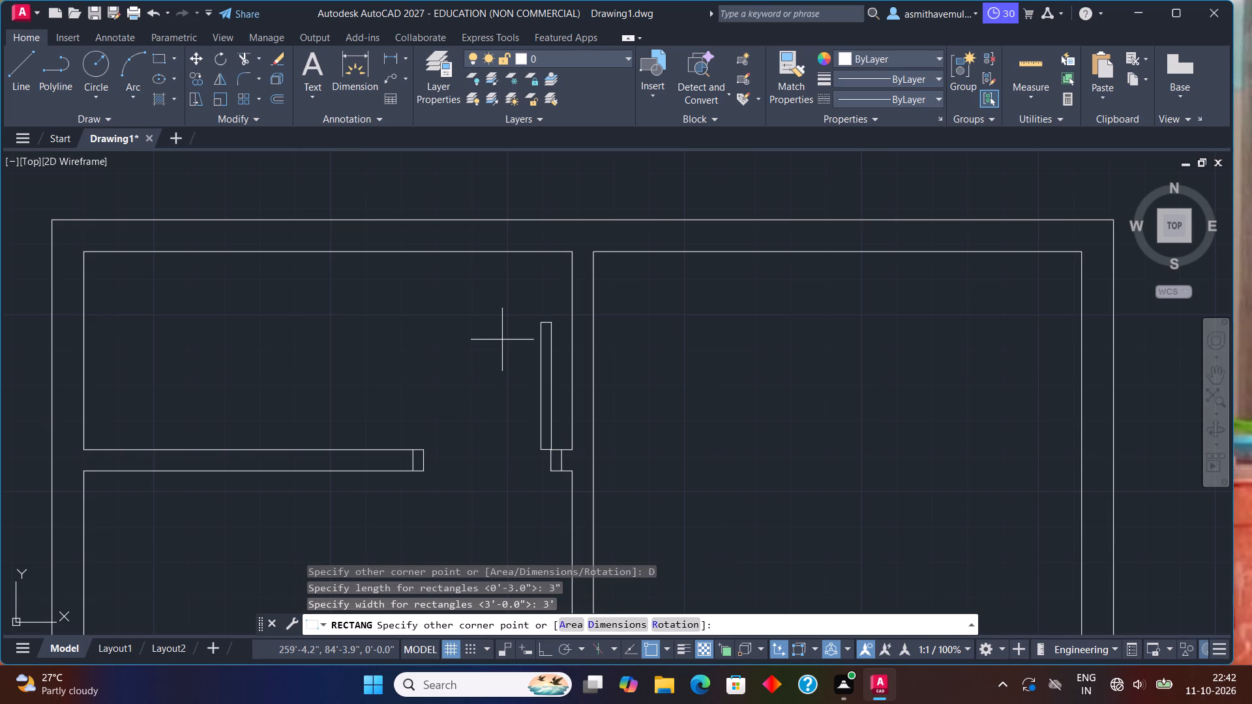
click(496, 345)
Draw the upper-left room's door swing arc from the leaf's top end to the left jamb's upper inner corner.
middle_drag(503, 364, 481, 402)
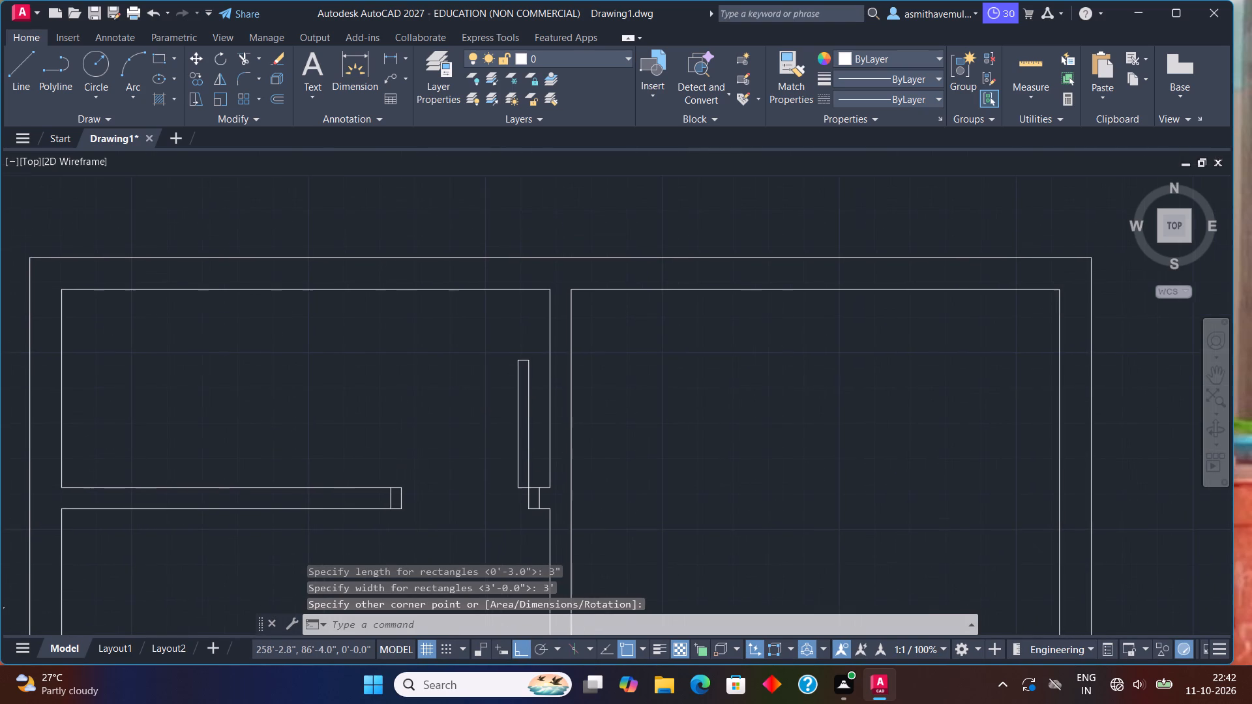
scroll(481, 402, up, 1)
text(ARC)
key(Return)
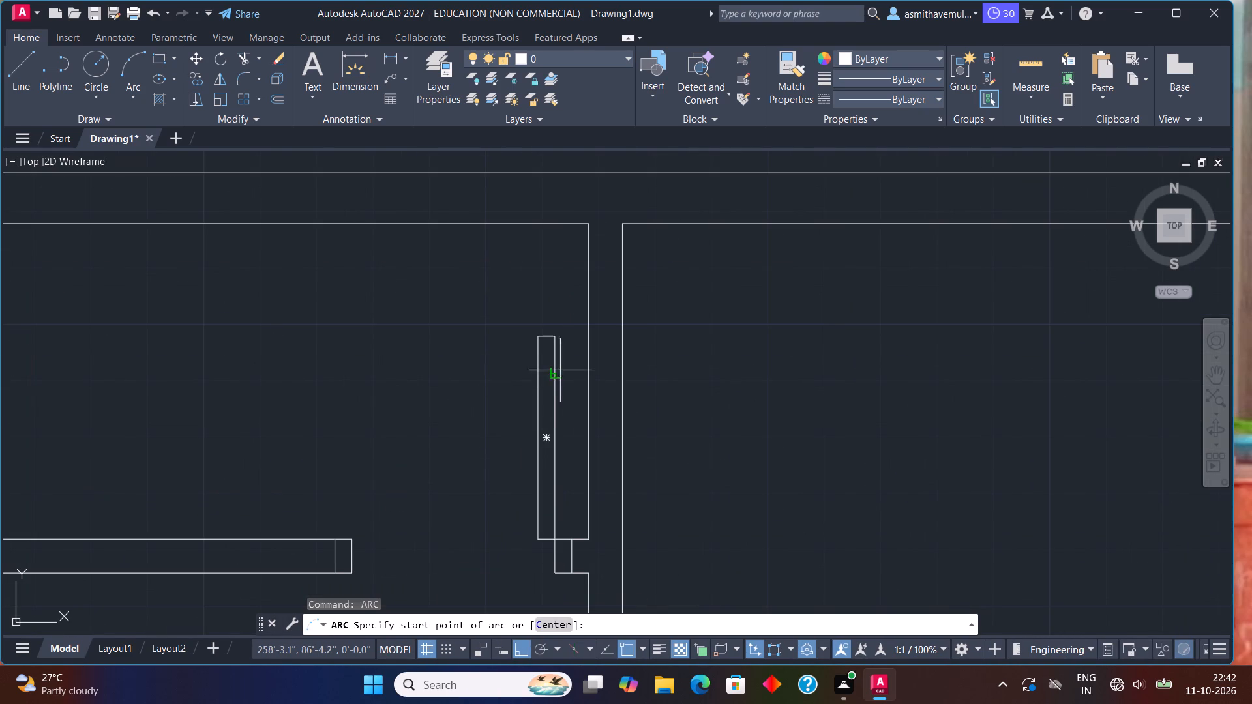
click(559, 339)
click(539, 338)
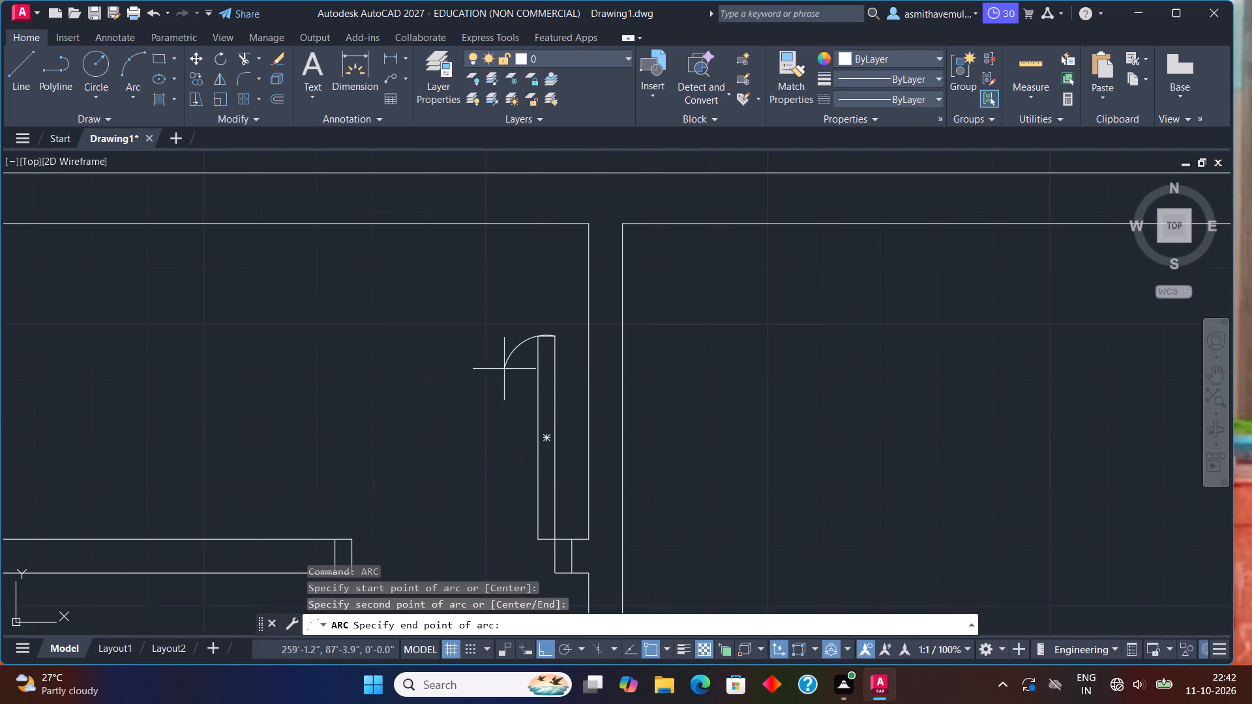
click(350, 539)
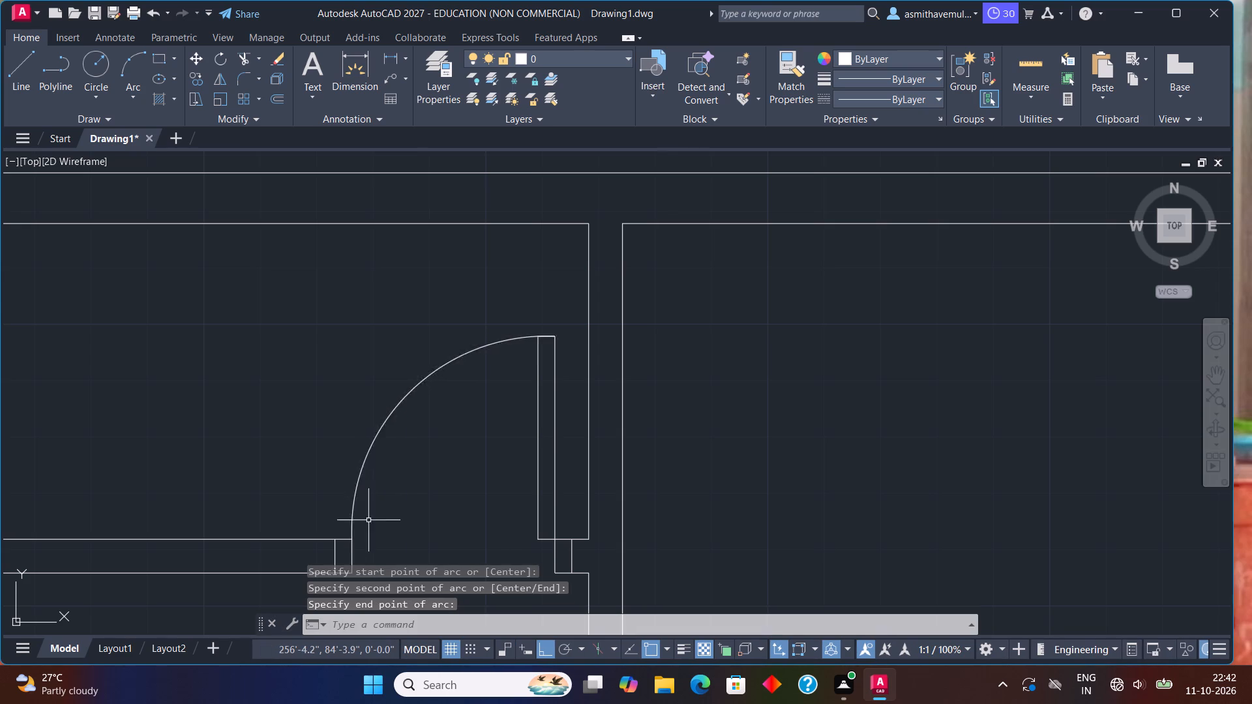
Draw a jamb line across the upper-right room's left wall, starting 3" above the room's lower-left inner corner.
scroll(368, 519, down, 3)
middle_drag(404, 518, 476, 314)
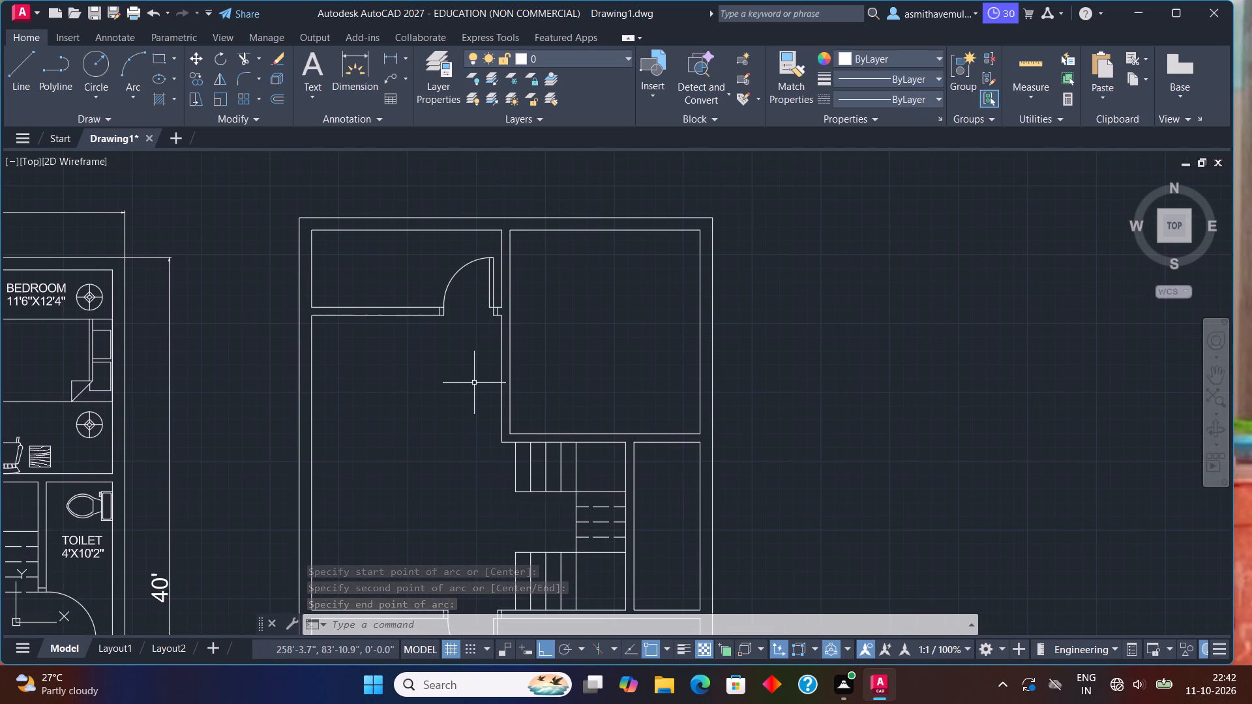
scroll(500, 419, up, 1)
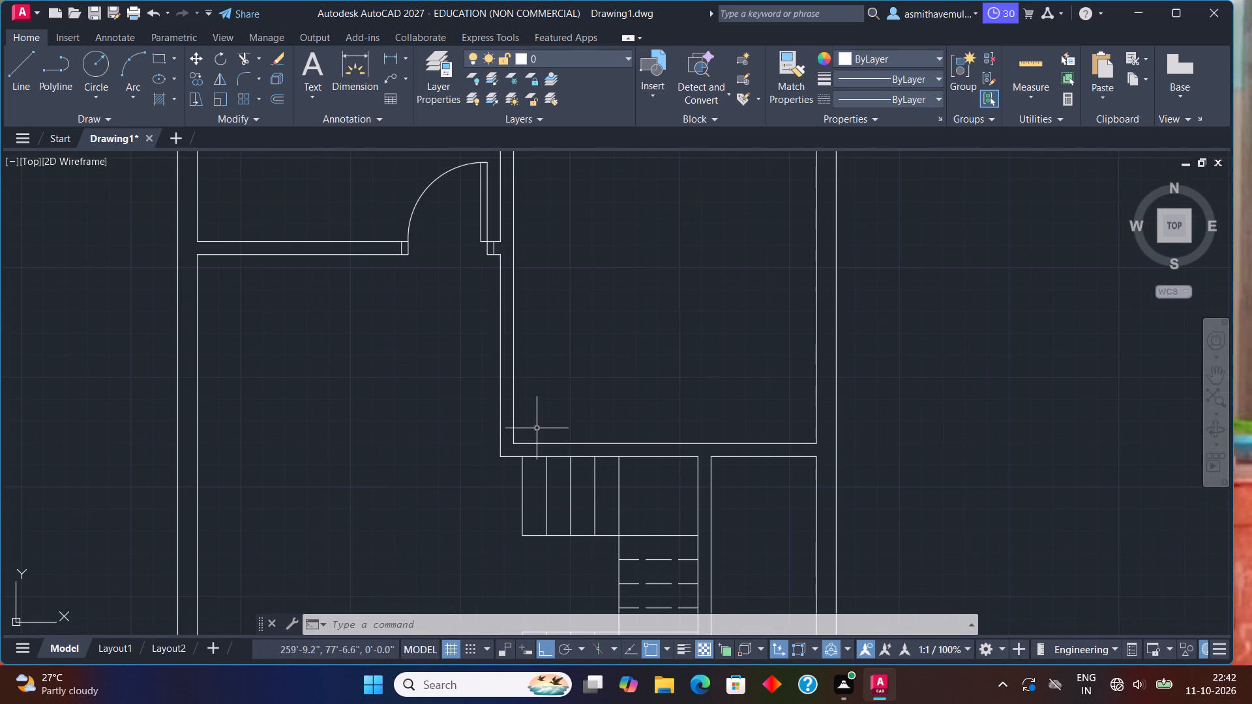
key(l)
key(Return)
text(FROM)
key(Return)
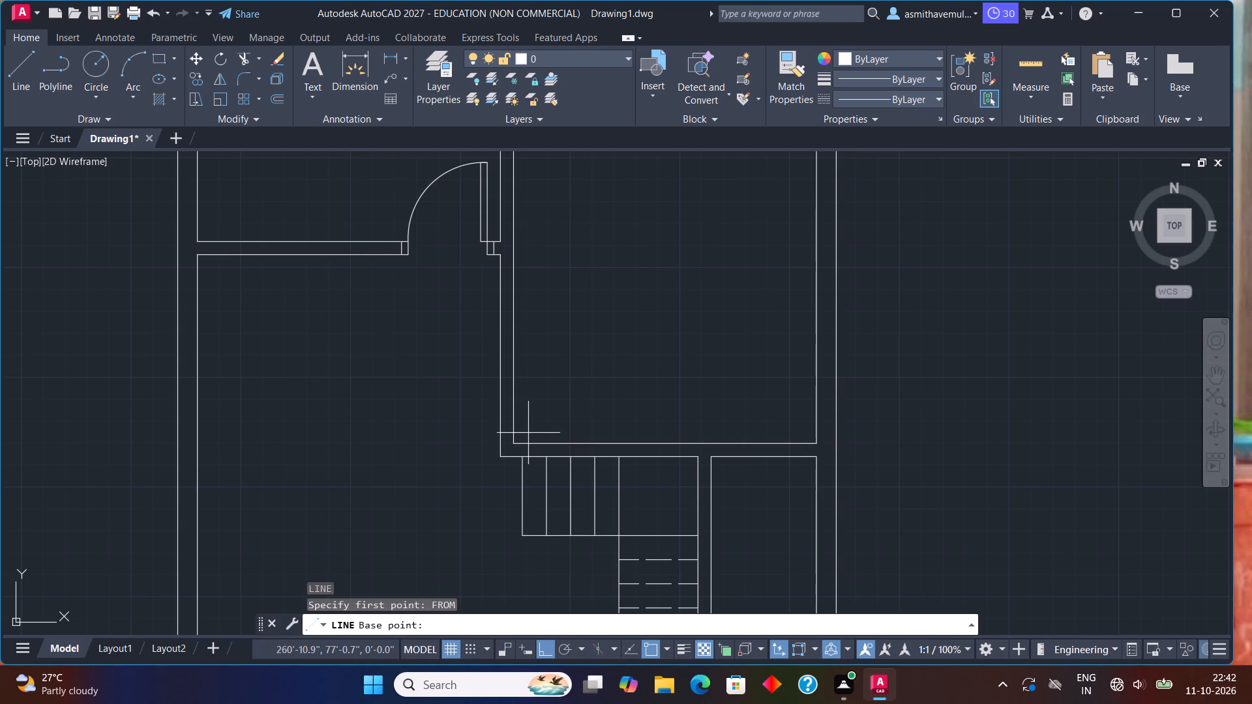
scroll(509, 447, up, 2)
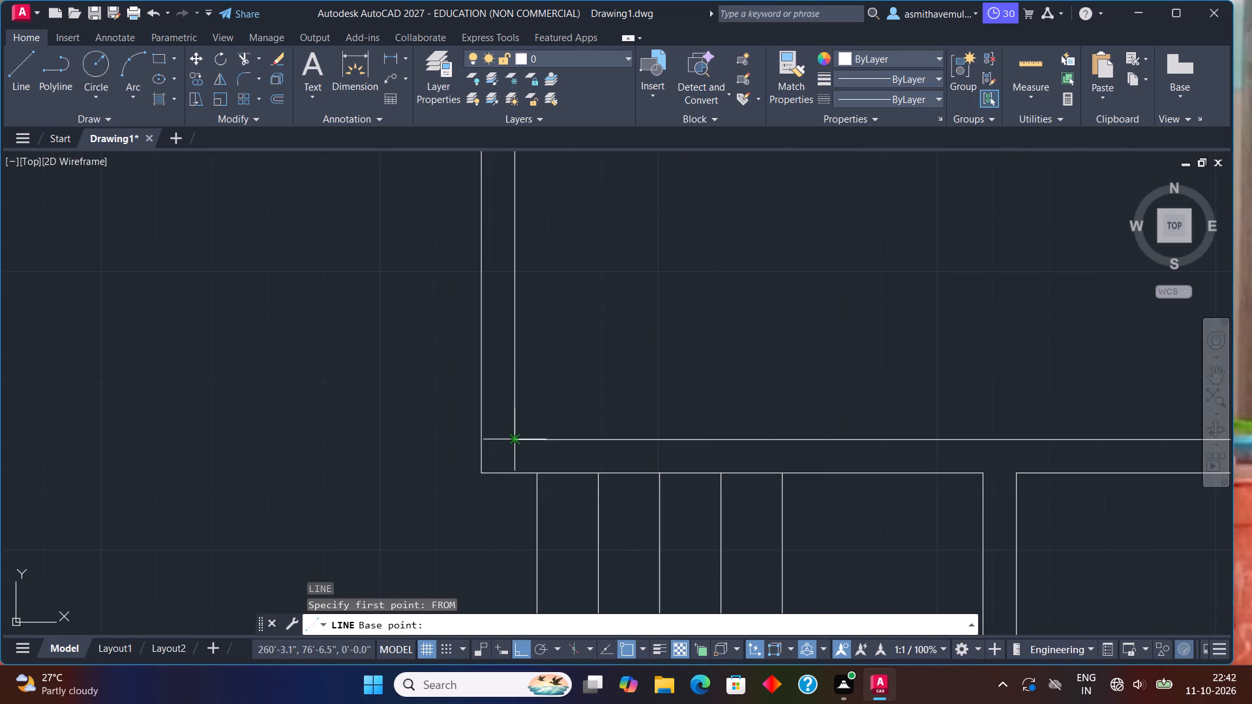
click(514, 439)
text(@0,3")
key(Return)
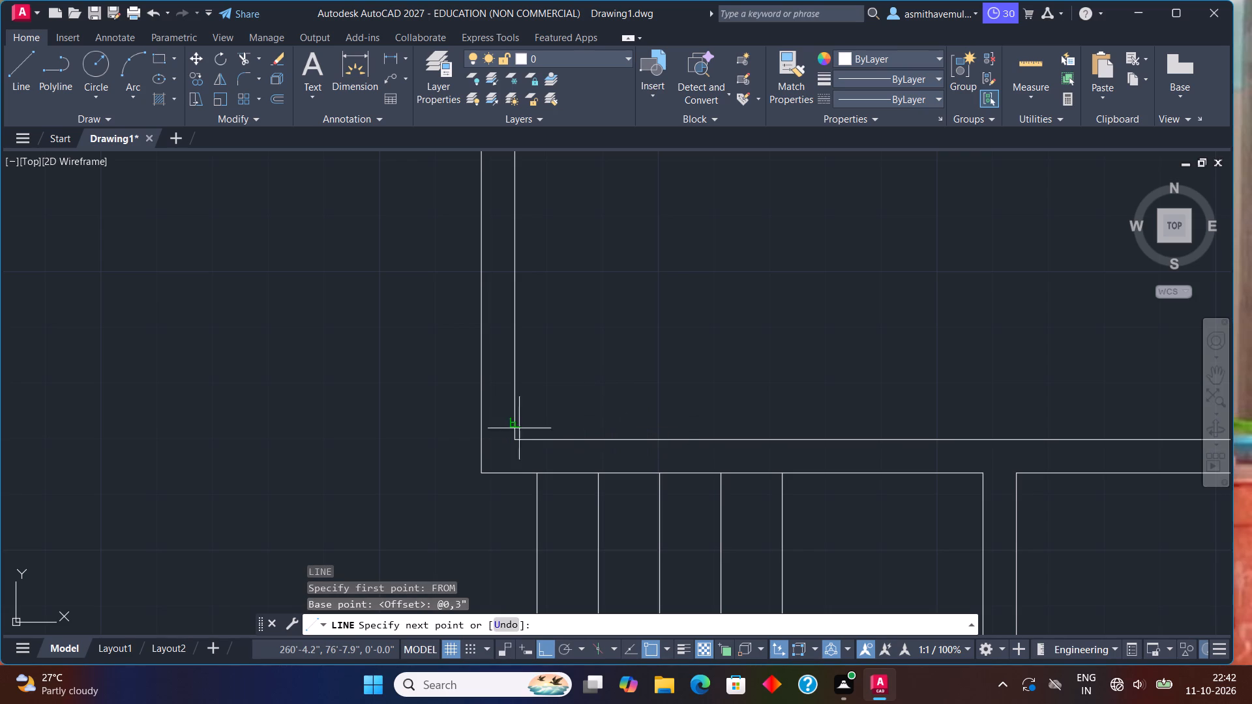
click(483, 424)
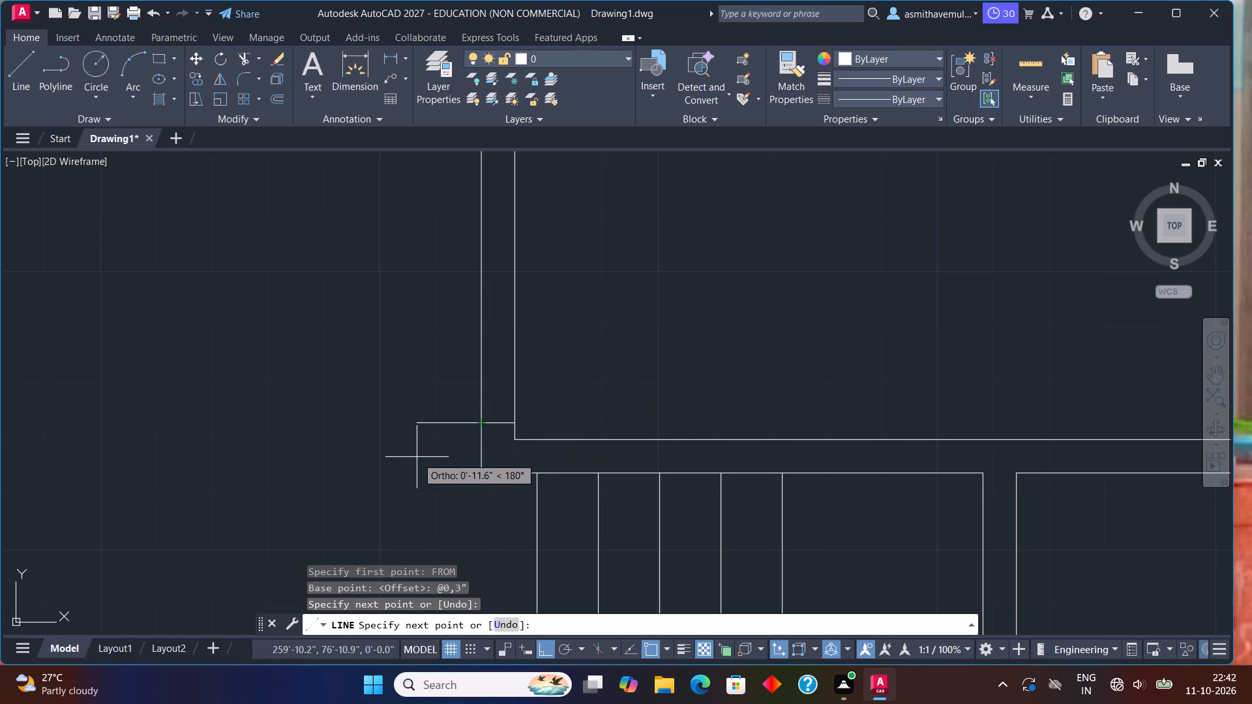
key(Escape)
Offset the new jamb line 3" upward.
key(o)
key(Return)
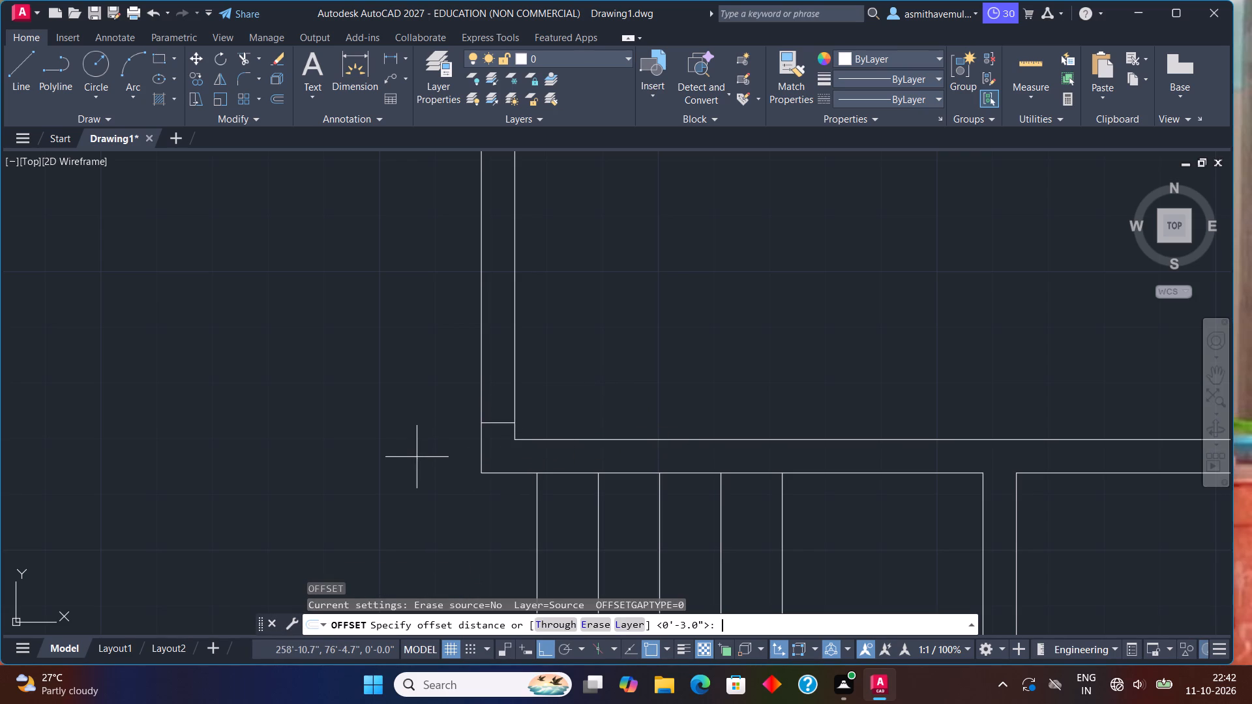
key(3)
key(shift+quotedbl)
key(Return)
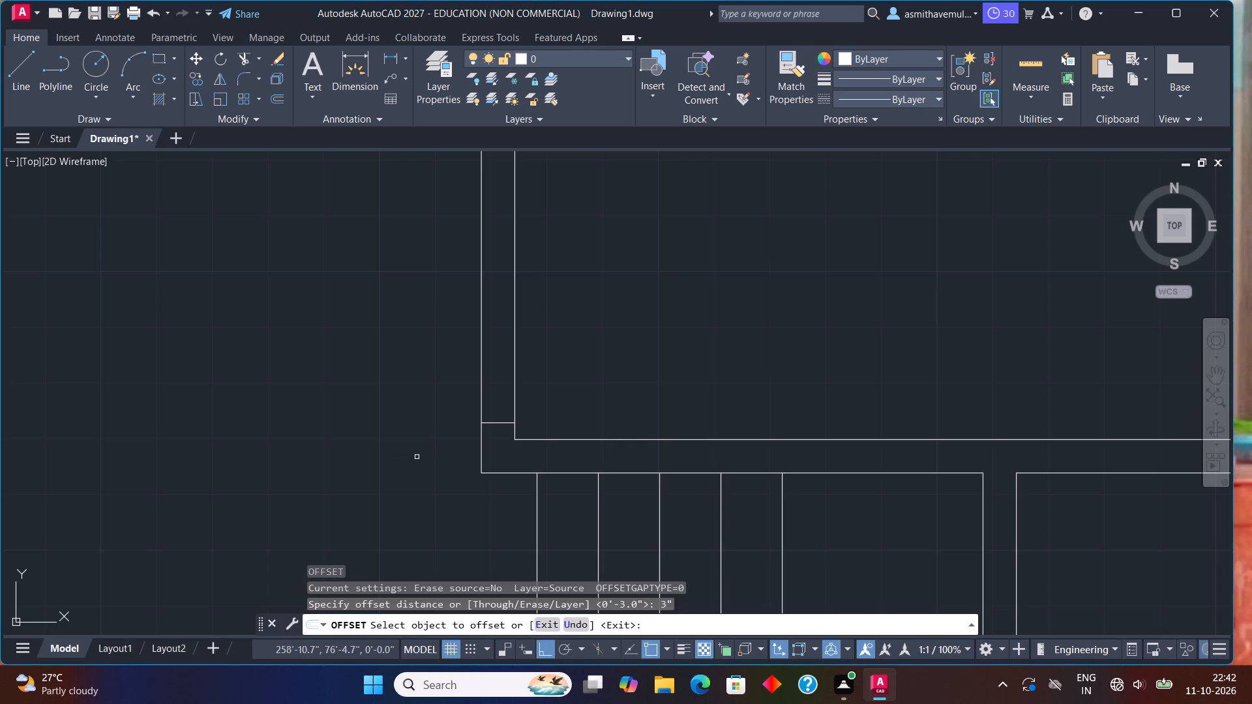
click(497, 421)
click(524, 351)
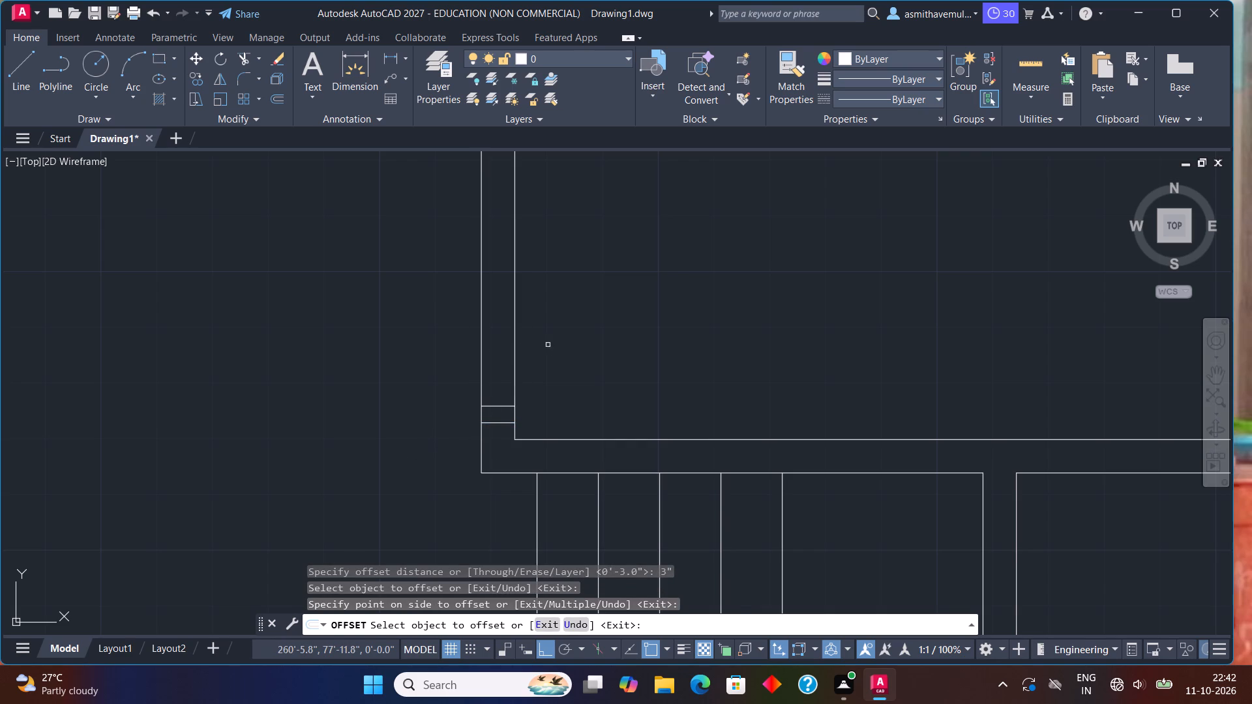
middle_drag(551, 343, 541, 409)
key(Escape)
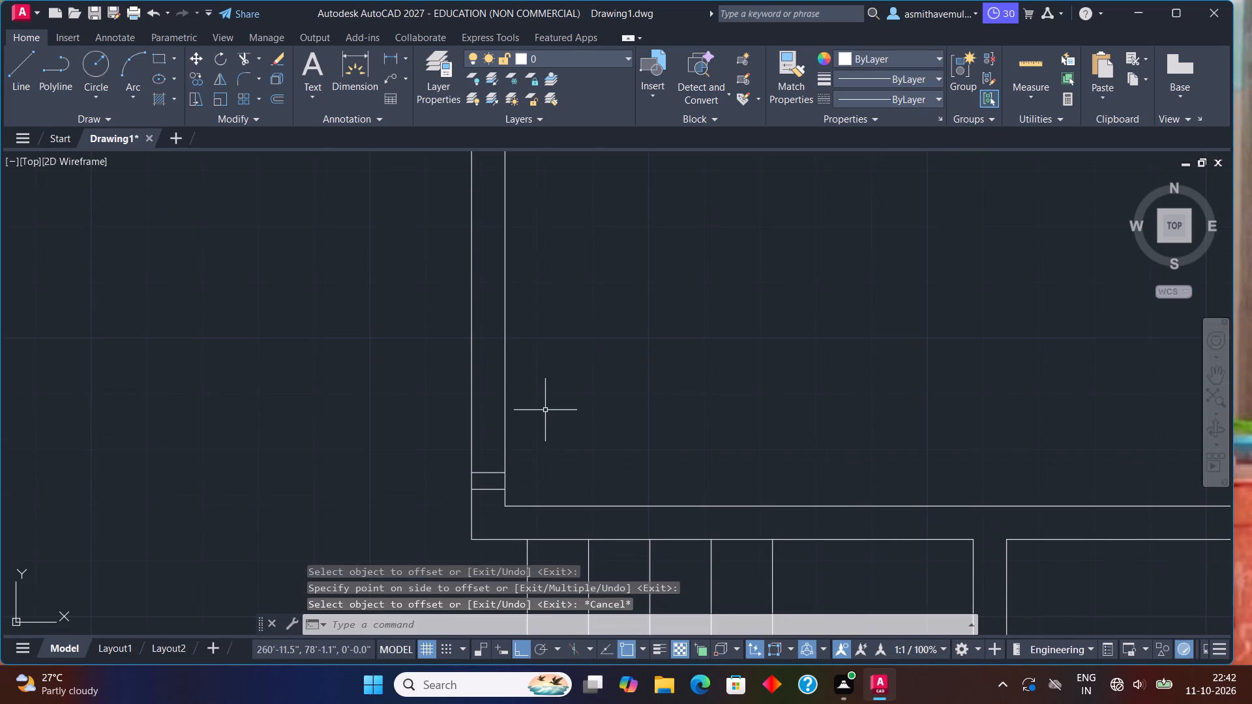
Offset the upper of the two jamb lines 3' upward to mark the door opening's width.
key(o)
key(Return)
text(3')
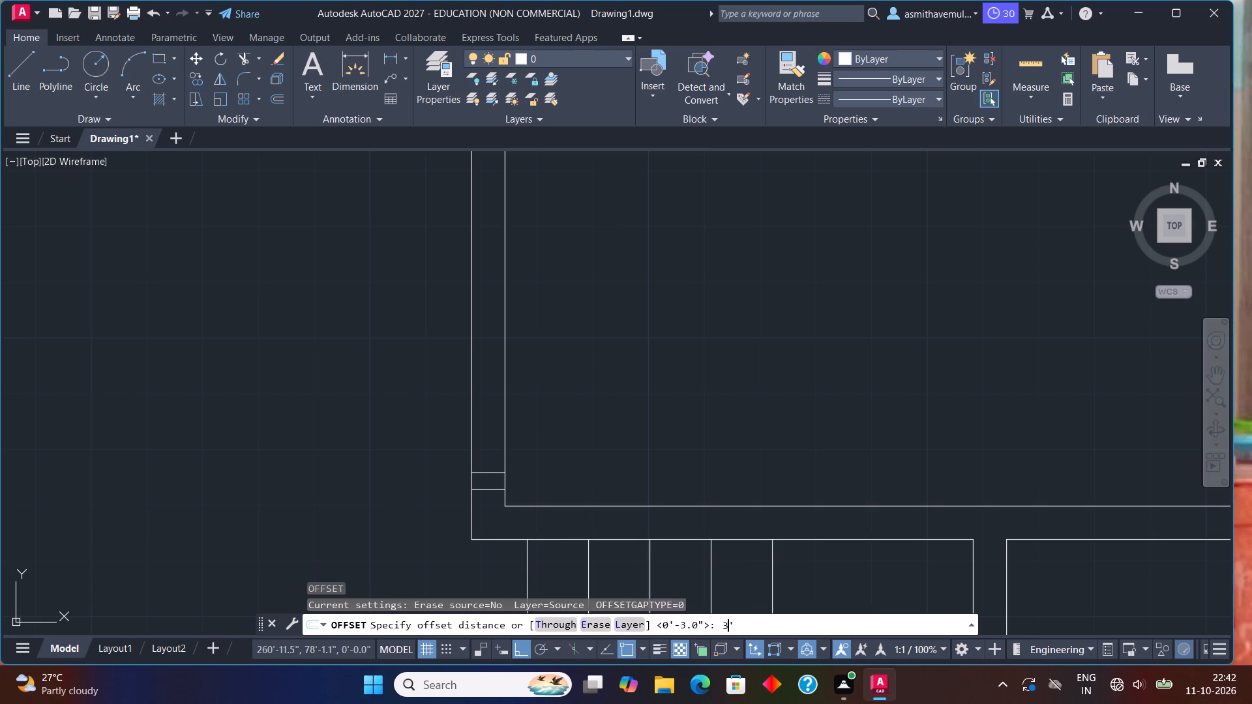
key(Return)
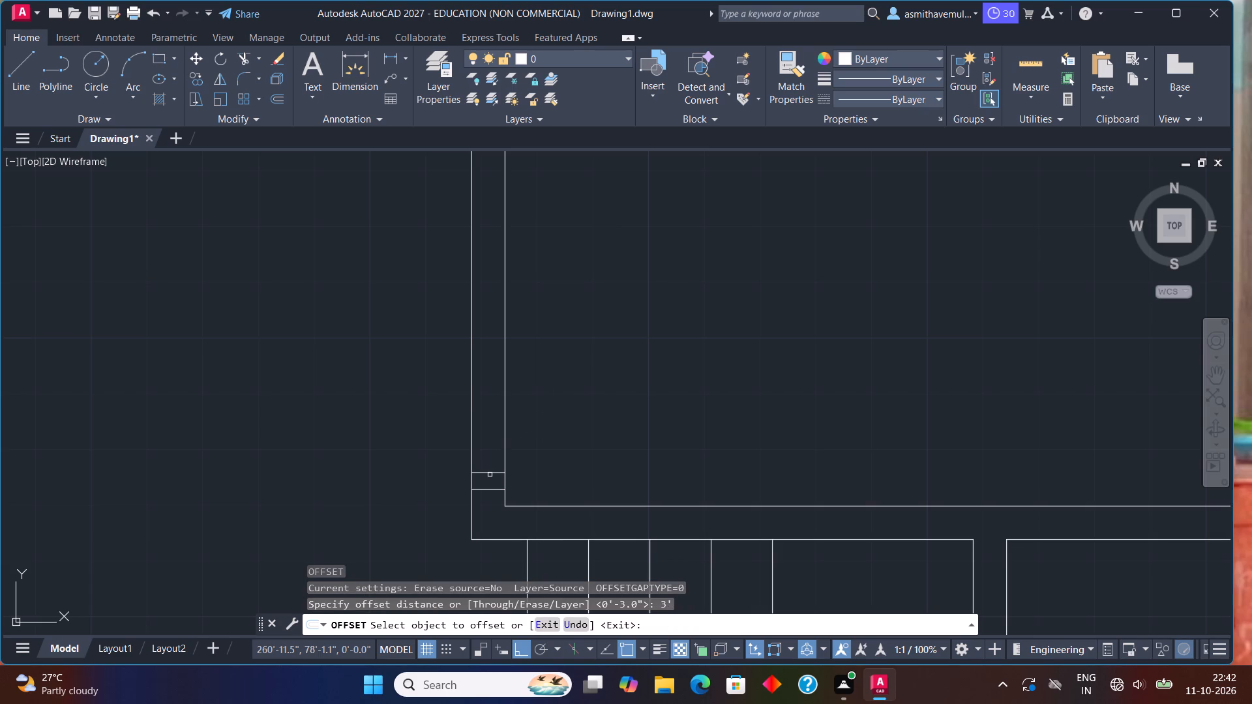
click(490, 473)
click(494, 424)
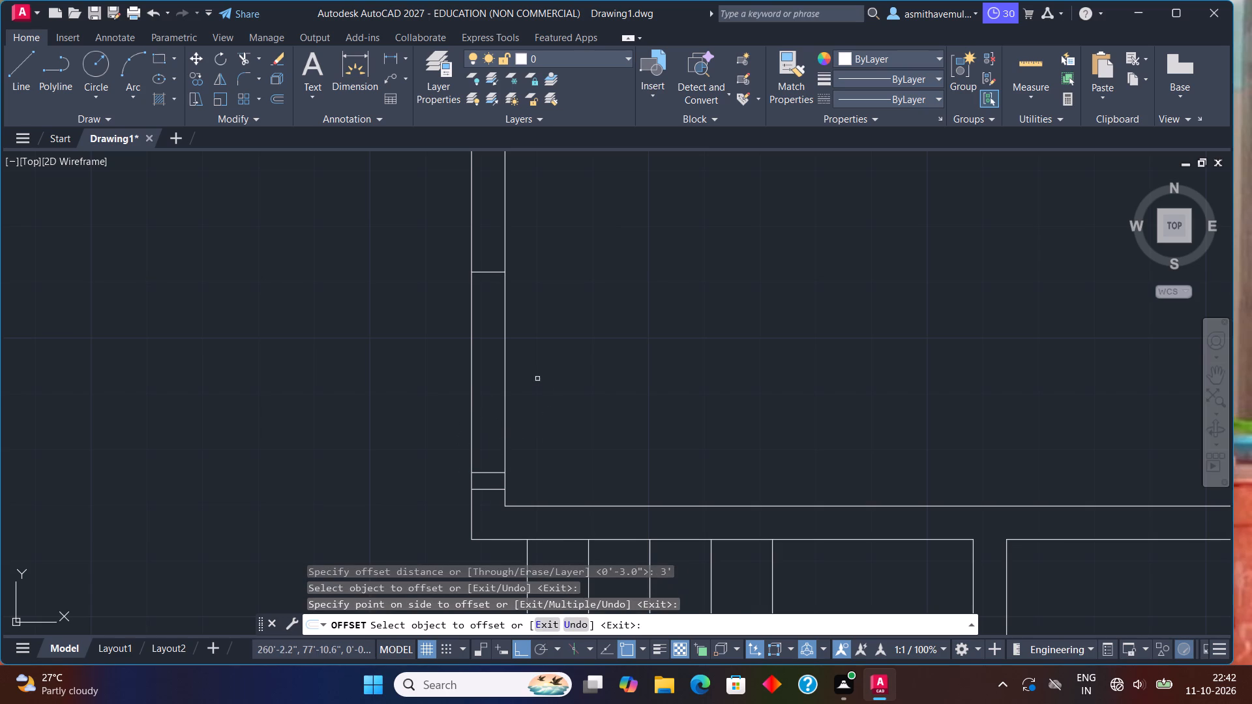
middle_drag(537, 378, 539, 388)
key(Escape)
Offset the jamb line at the opening's upper end 3" upward.
key(o)
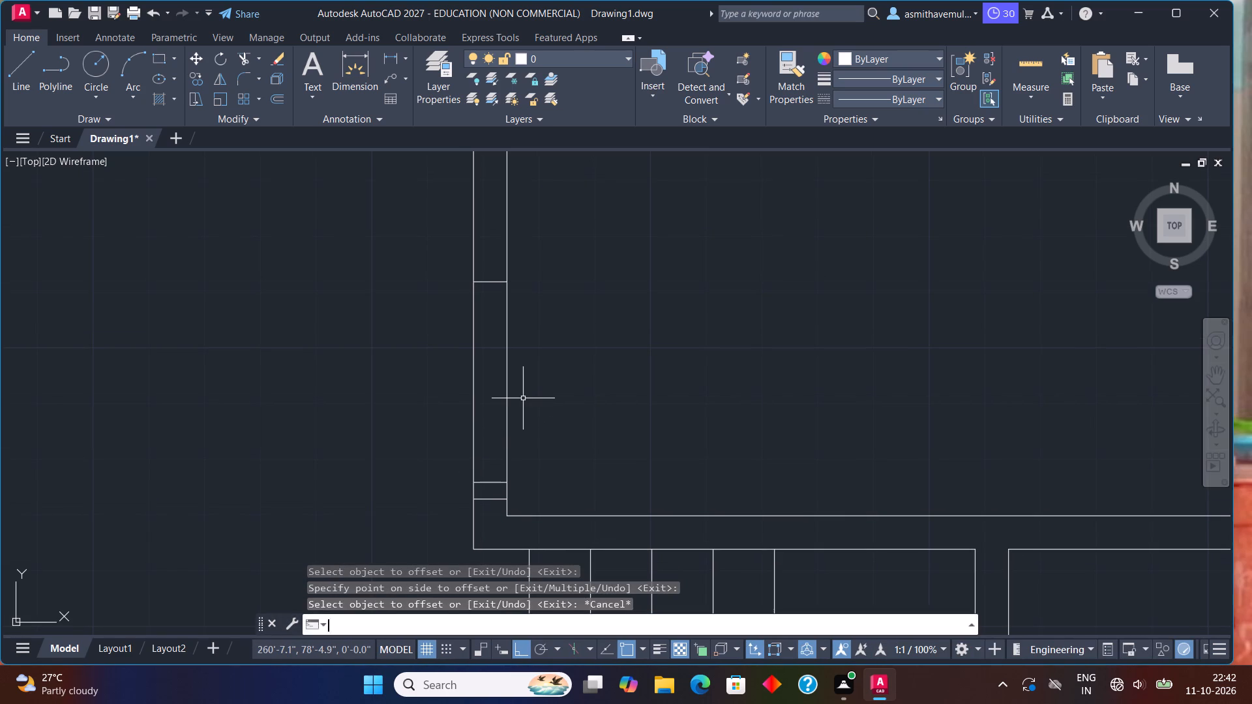
key(Return)
key(3)
key(shift+quotedbl)
key(Return)
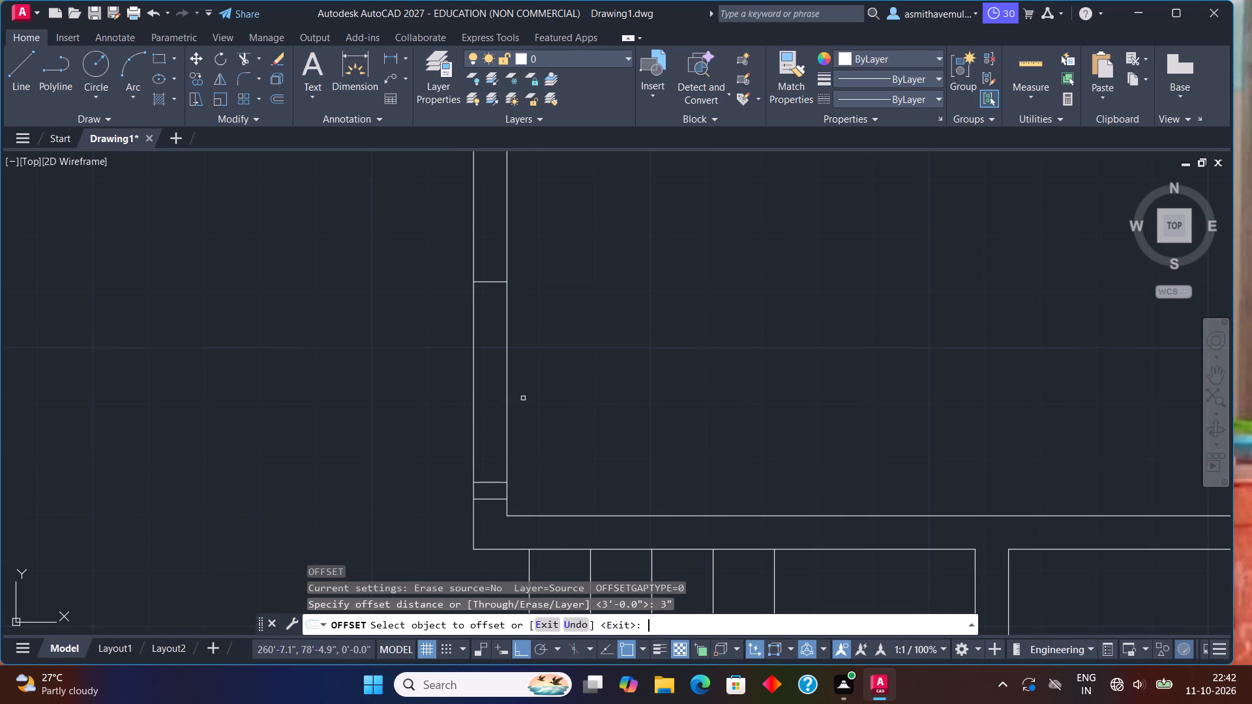
click(493, 282)
click(503, 253)
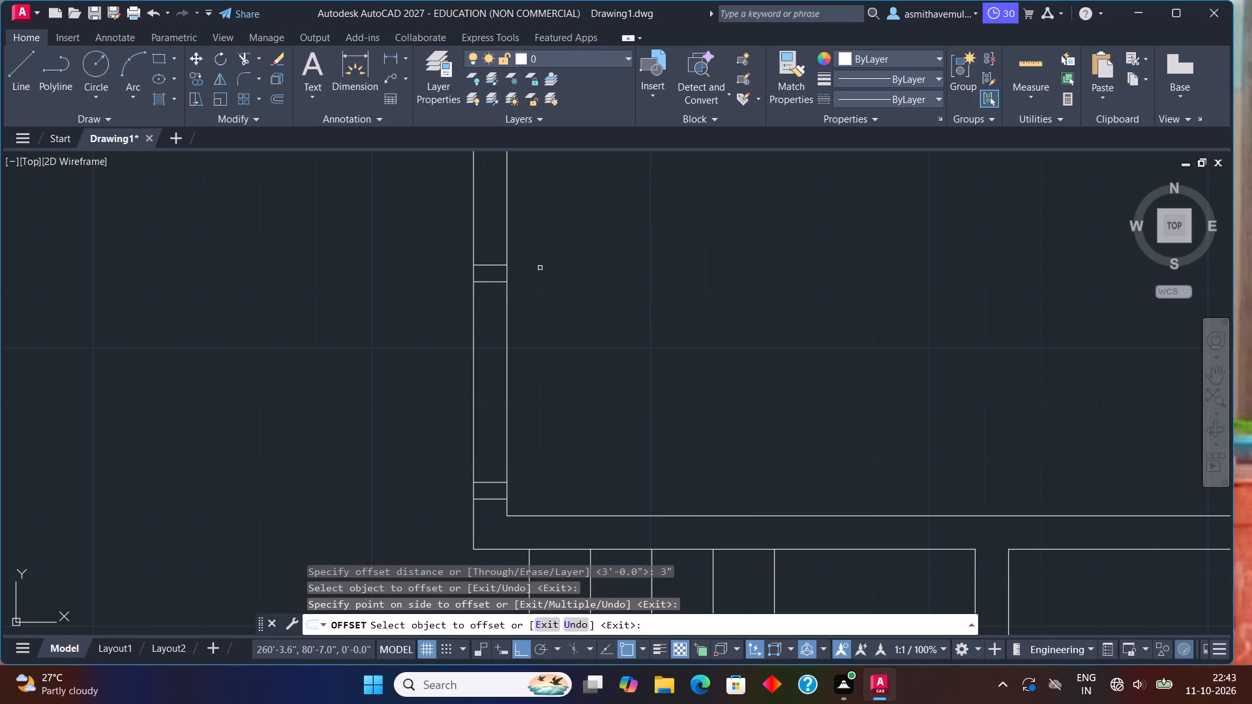
key(Escape)
Trim both wall lines between the two inner jamb lines to open the upper-right room's doorway.
text(TRI,)
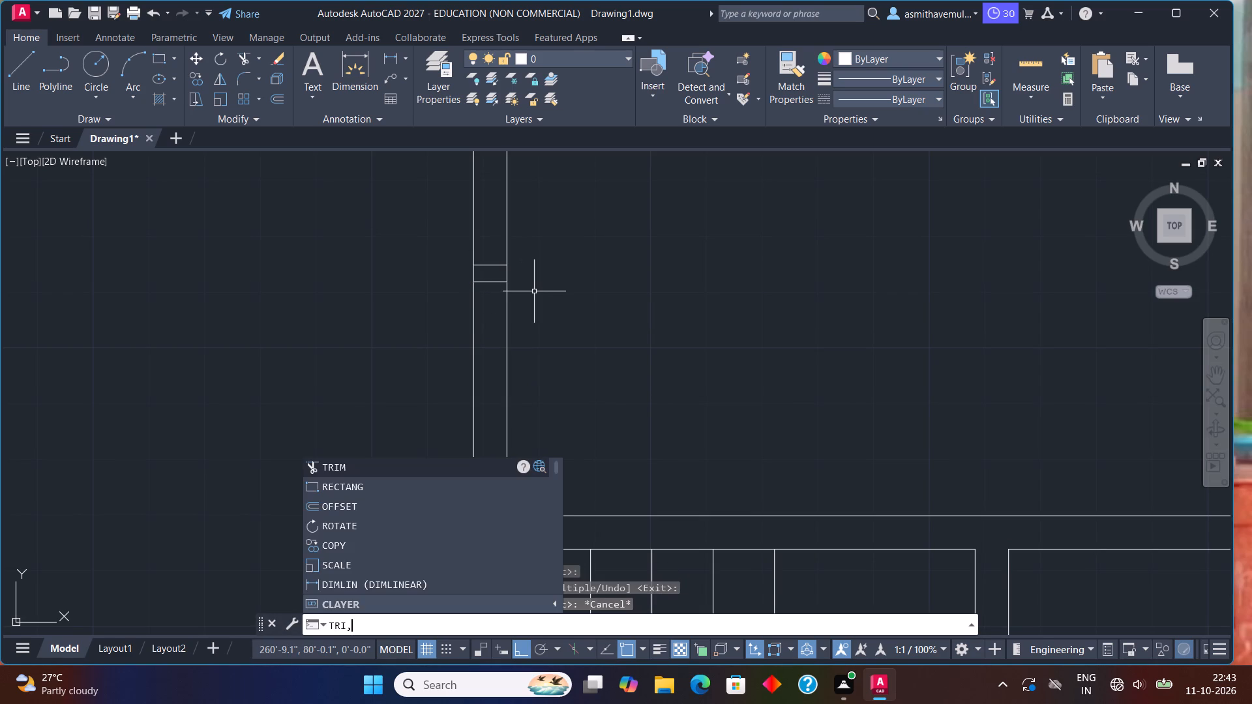
key(BackSpace)
key(m)
key(Return)
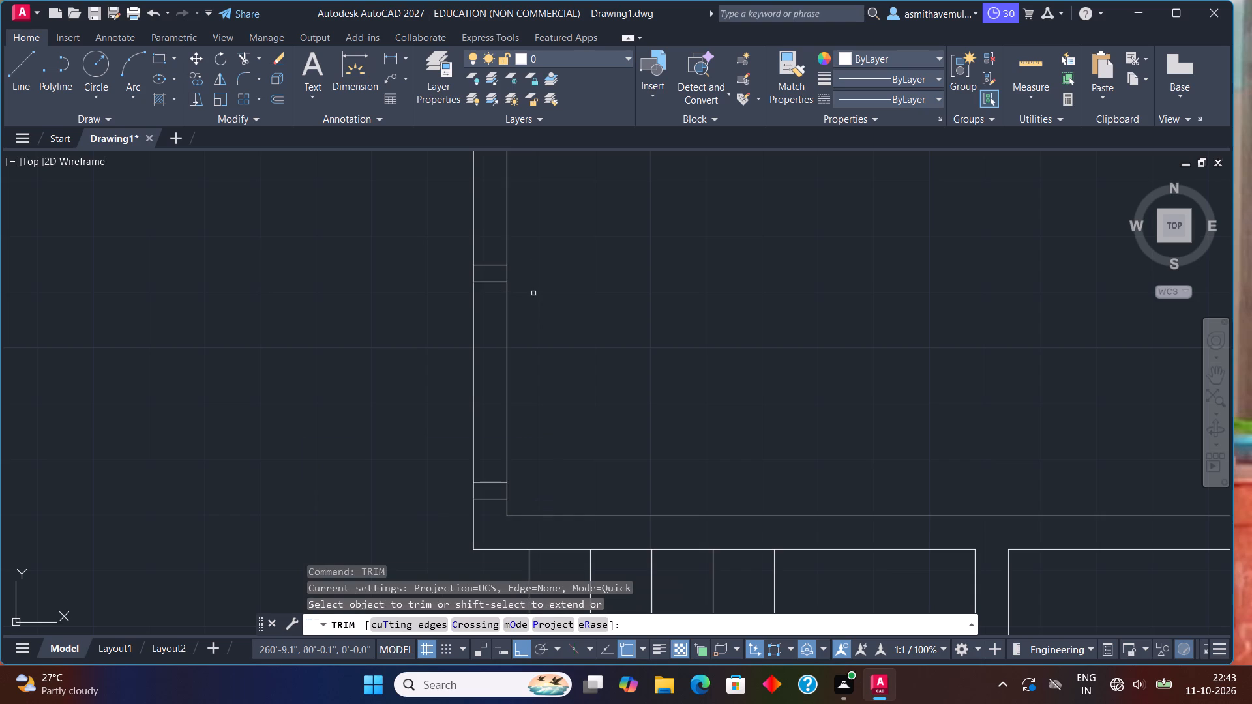
drag(542, 383, 389, 434)
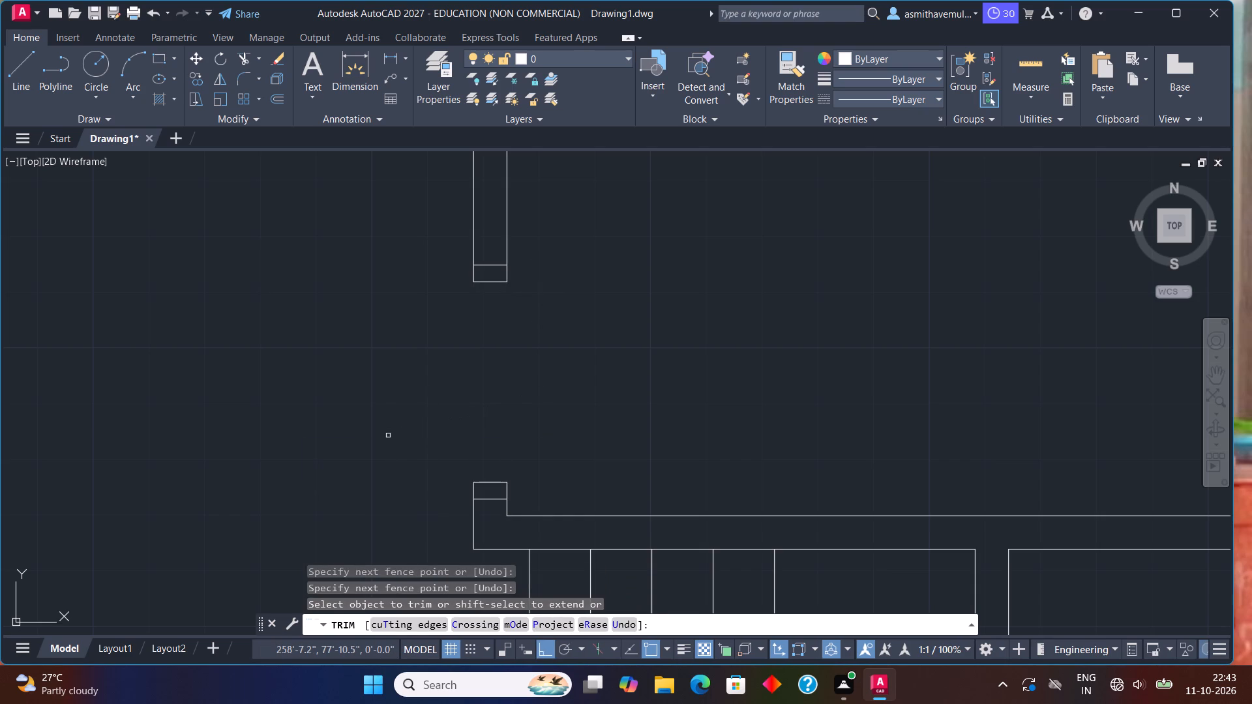
key(Escape)
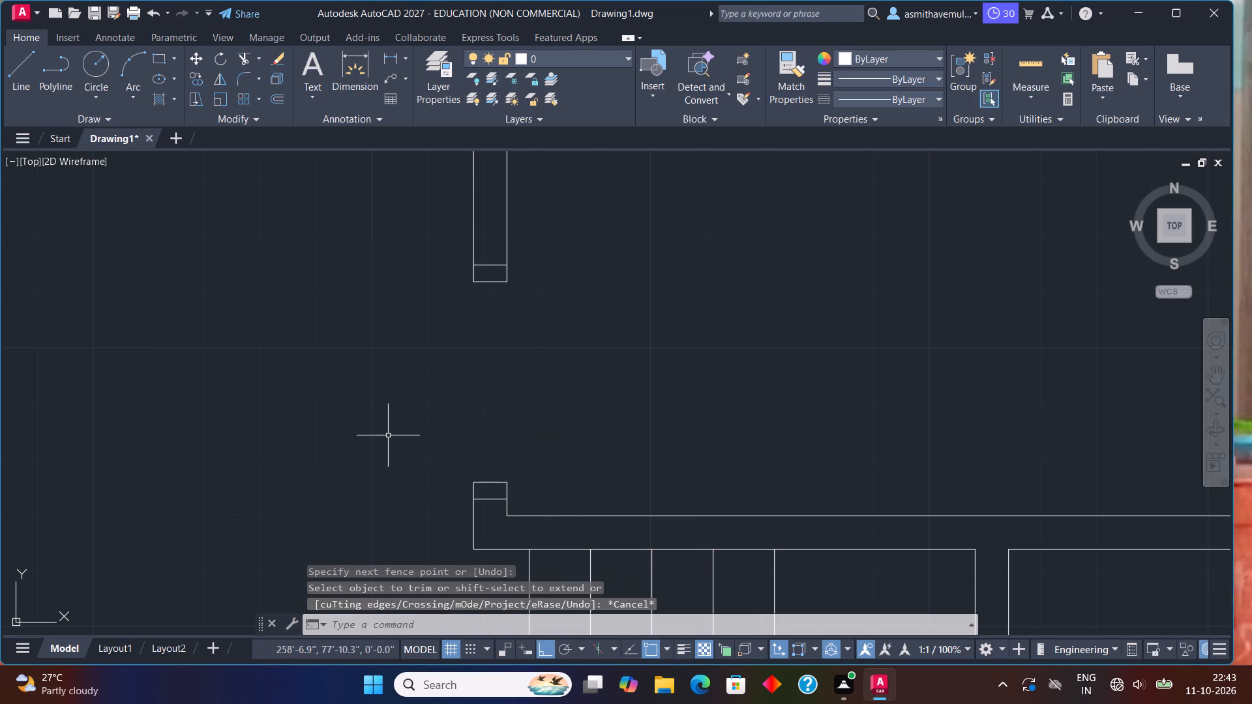
Draw a 3' by 3" rectangular door leaf extending right into the upper-right room from the lower jamb's upper-right corner.
text(REC)
key(Return)
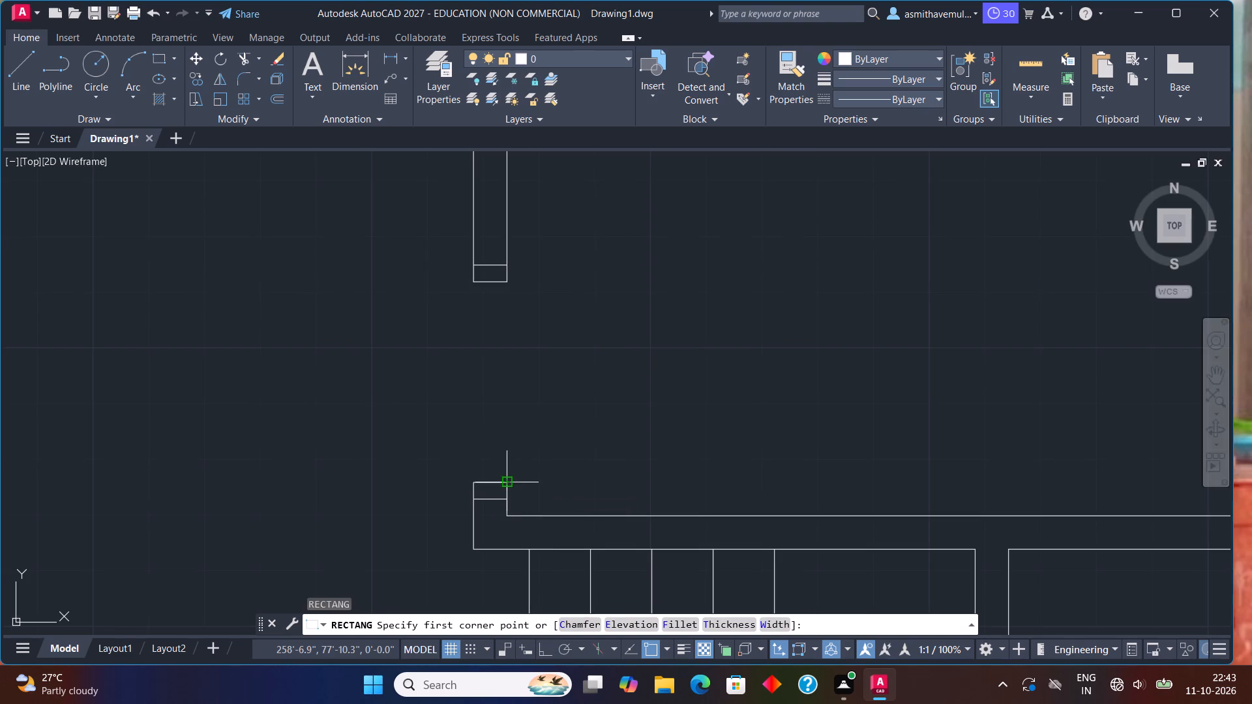
drag(507, 486, 522, 478)
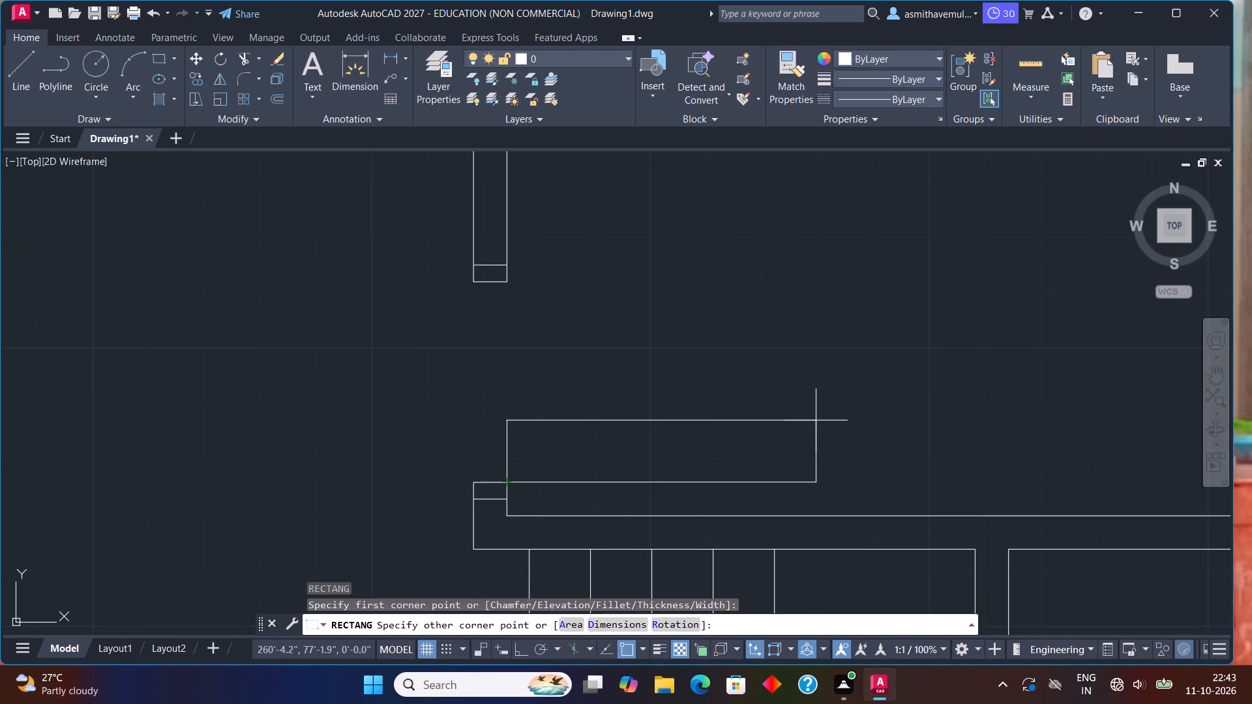
key(d)
key(Return)
text(3')
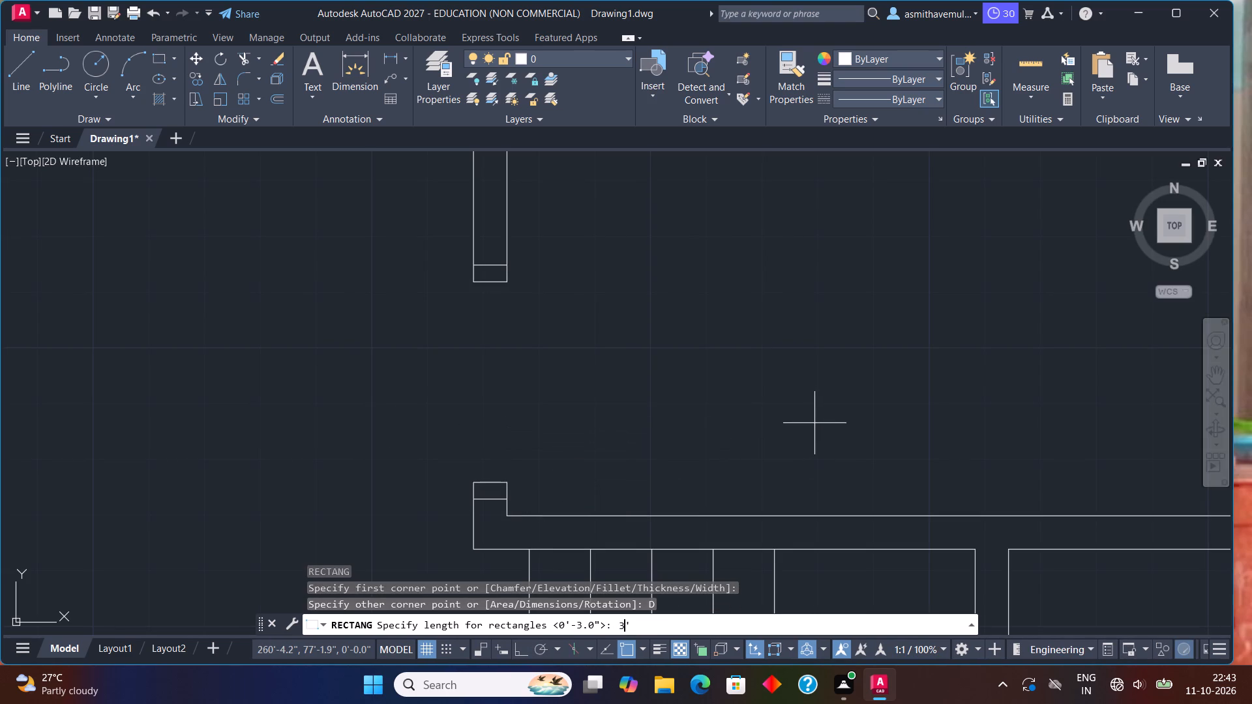
key(Return)
key(3)
key(shift+quotedbl)
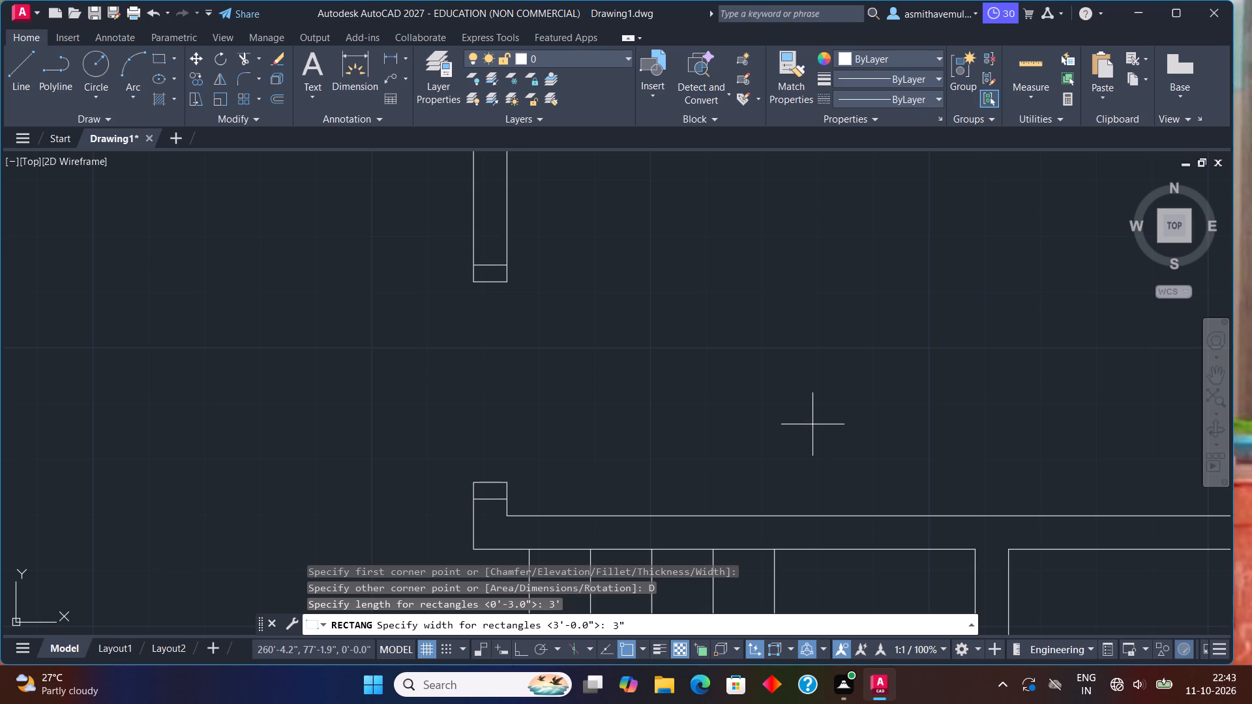
key(Return)
click(811, 426)
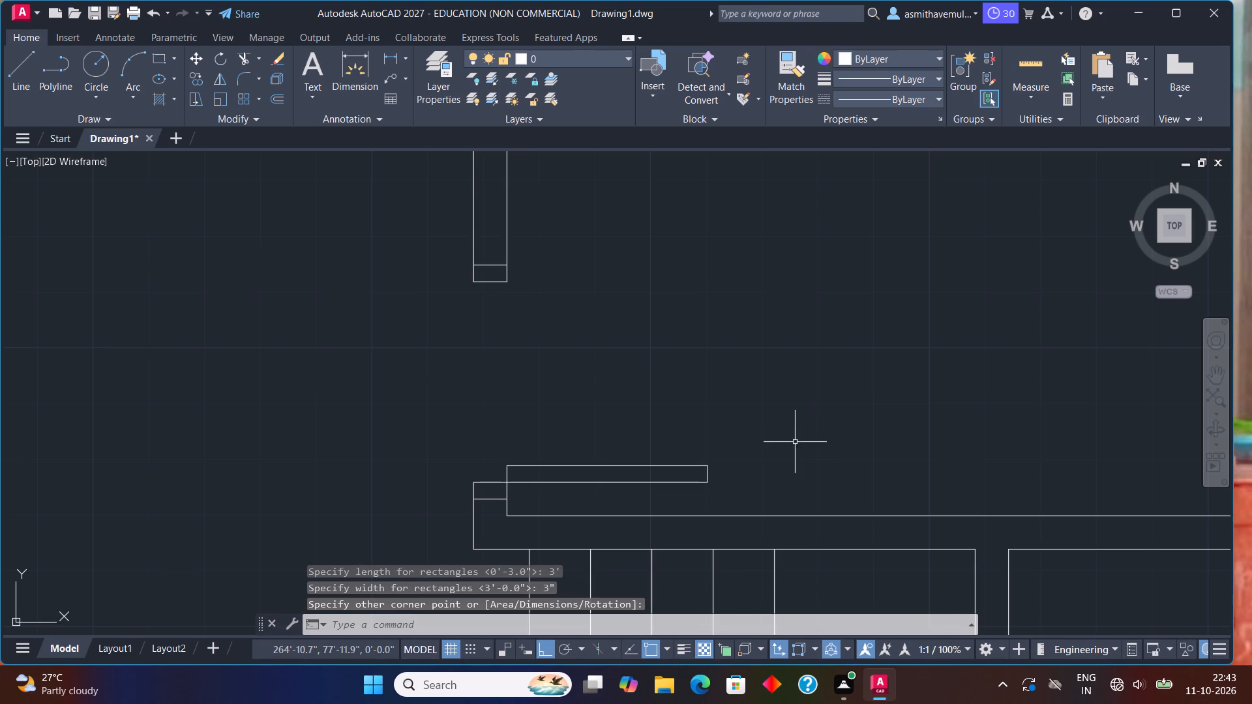
Draw the upper-right room's door swing arc from the leaf's right end to the upper jamb's lower-right corner.
middle_drag(758, 460, 624, 437)
text(ARC)
key(Return)
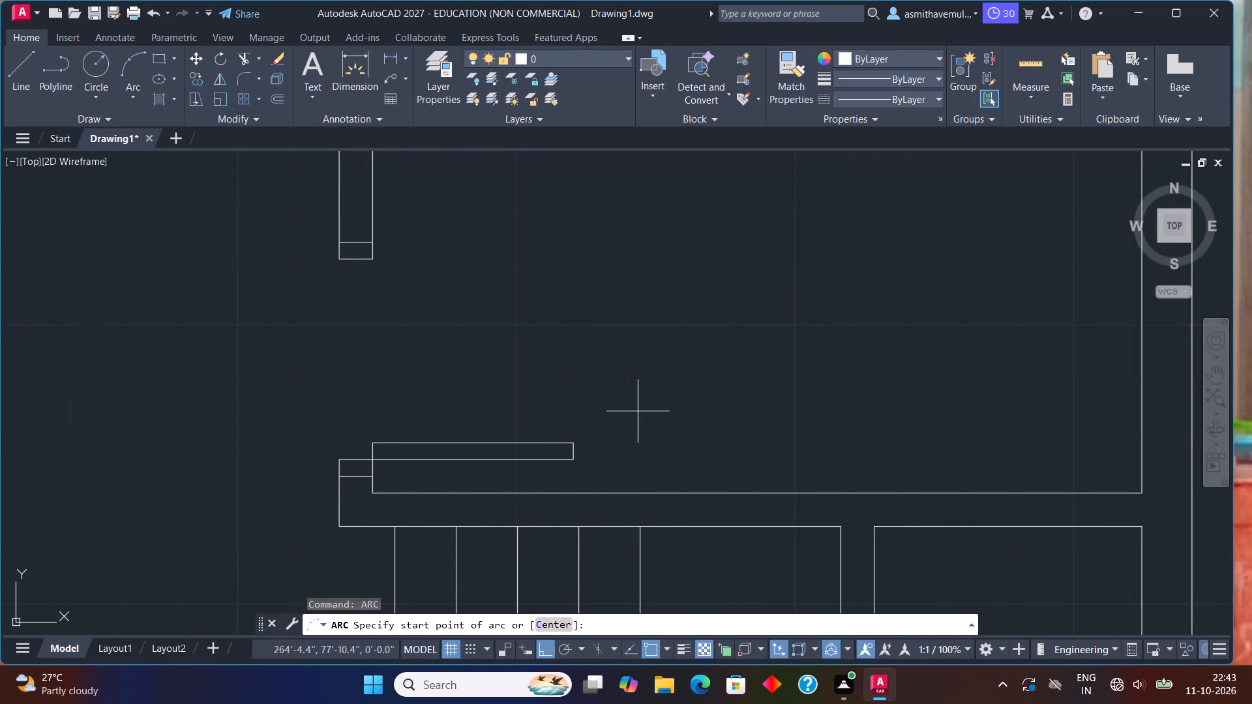
click(570, 463)
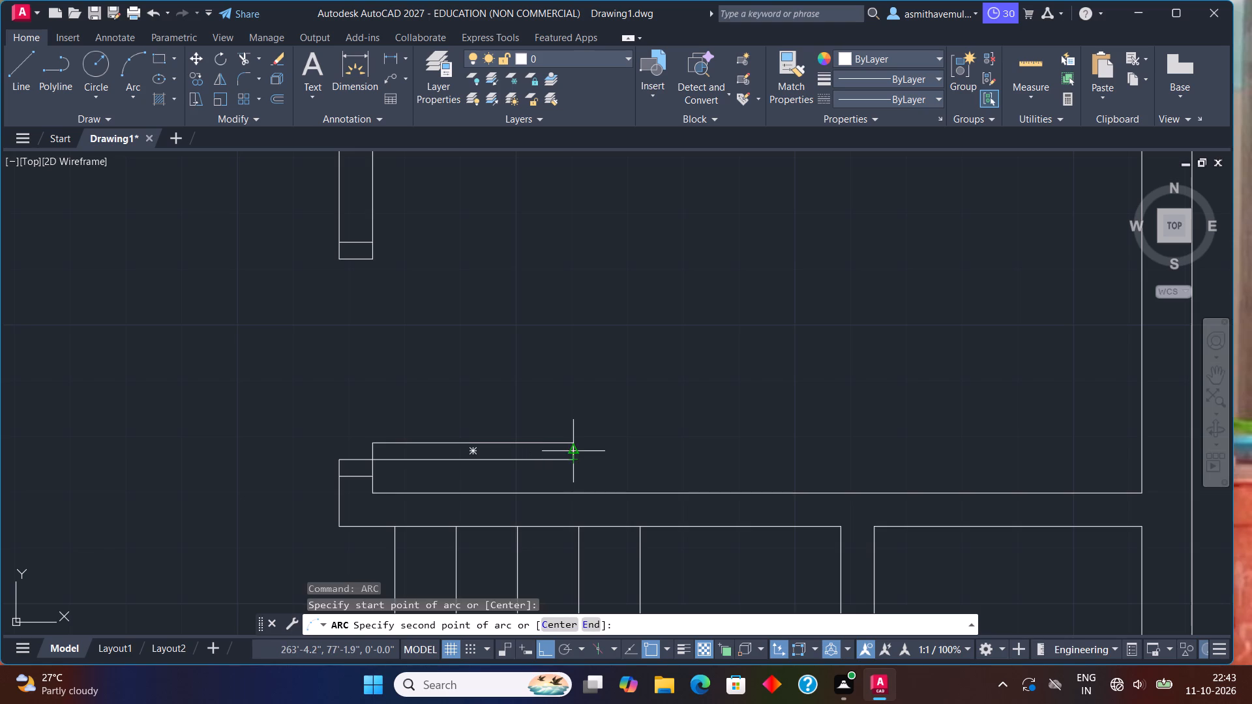
drag(576, 443, 573, 436)
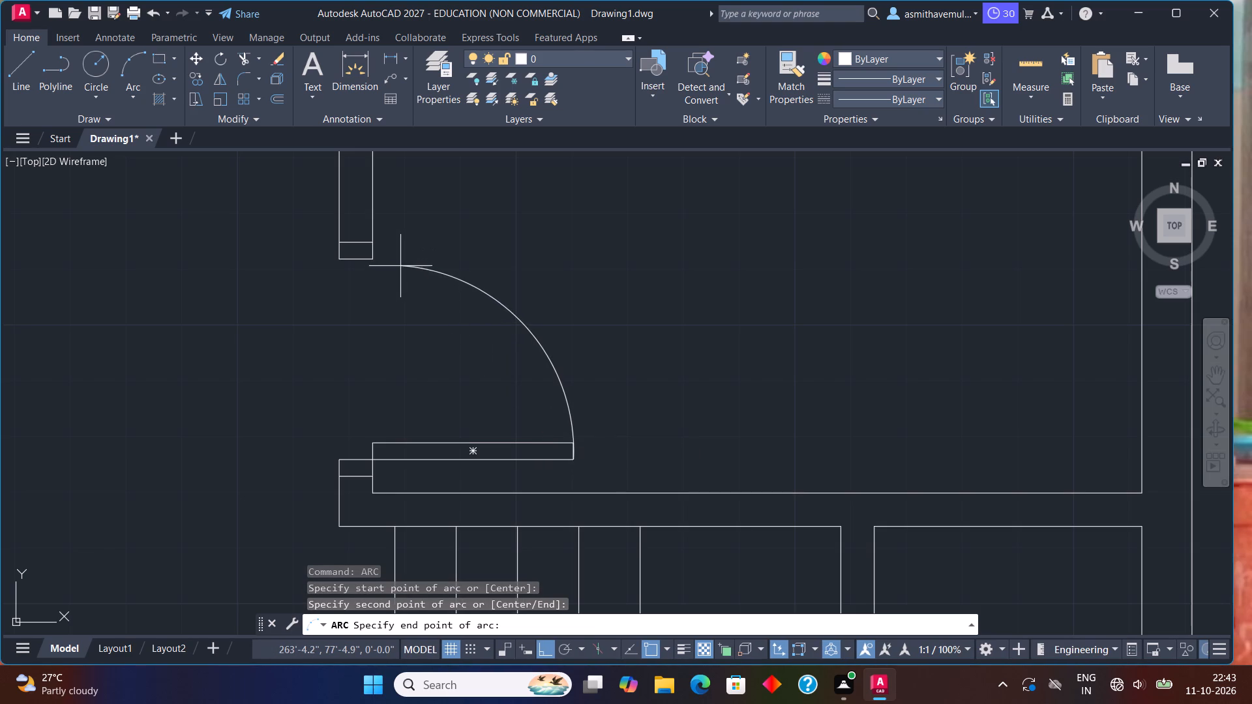
click(366, 257)
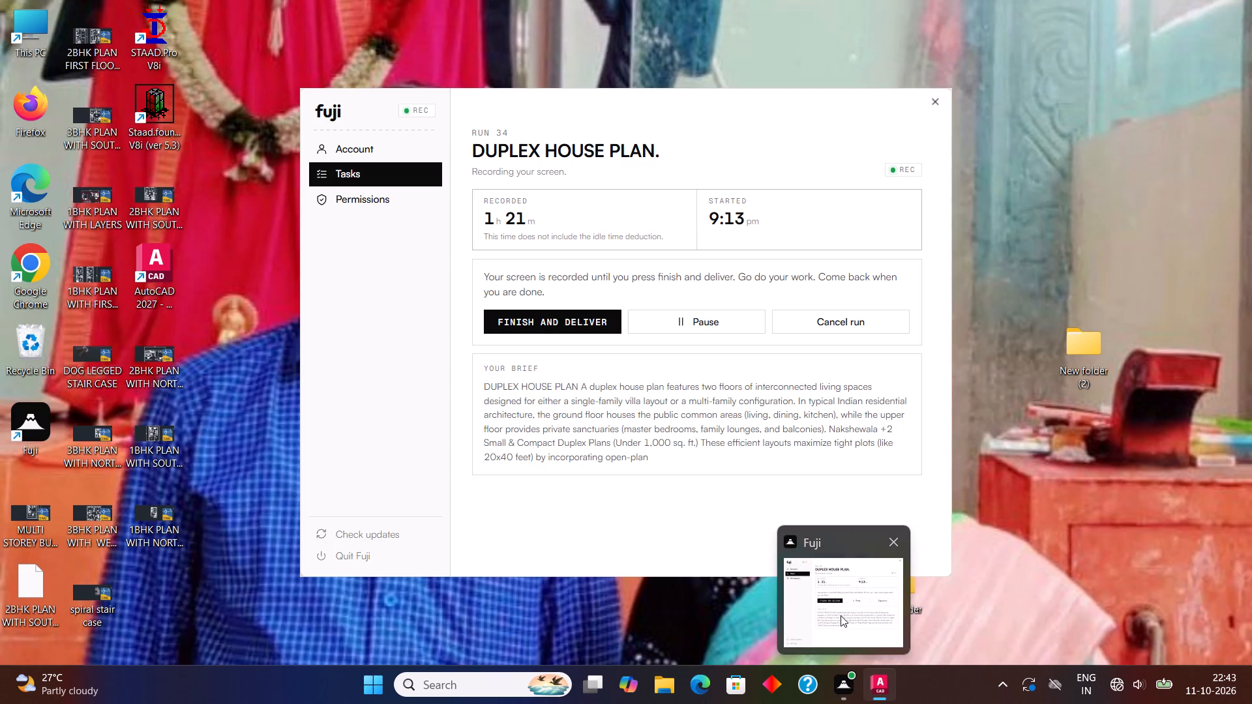
scroll(561, 426, down, 1)
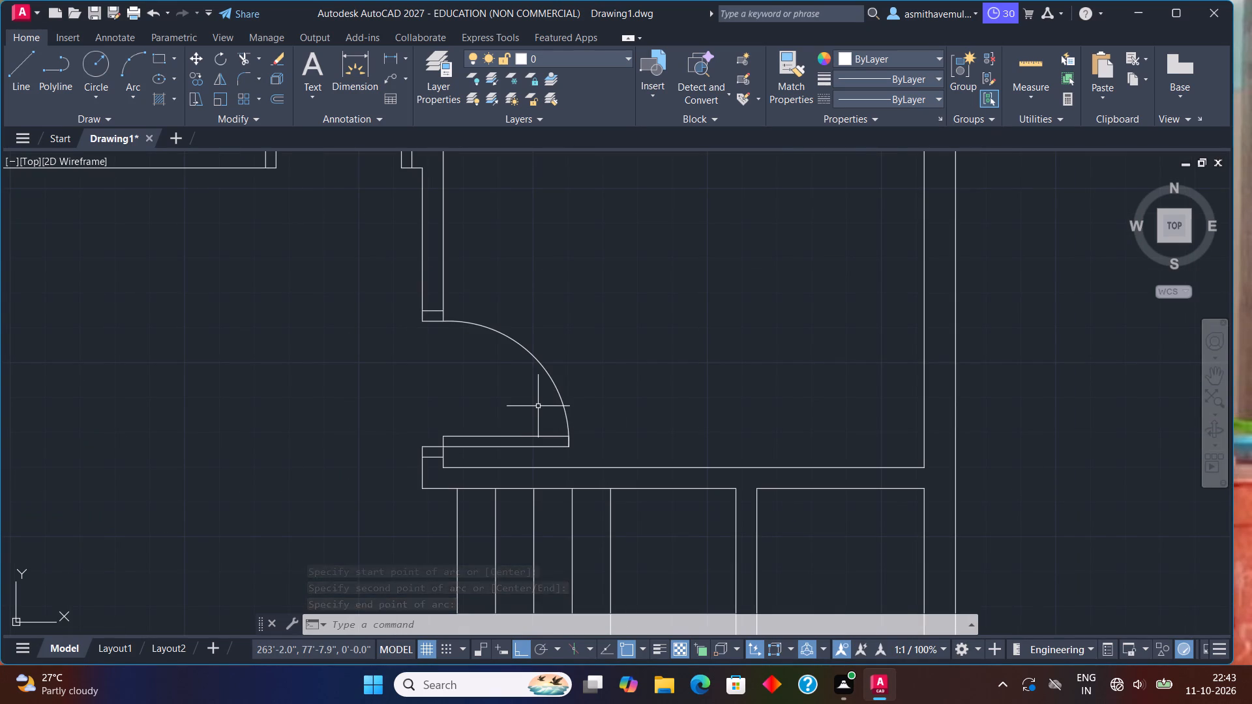
scroll(537, 400, down, 2)
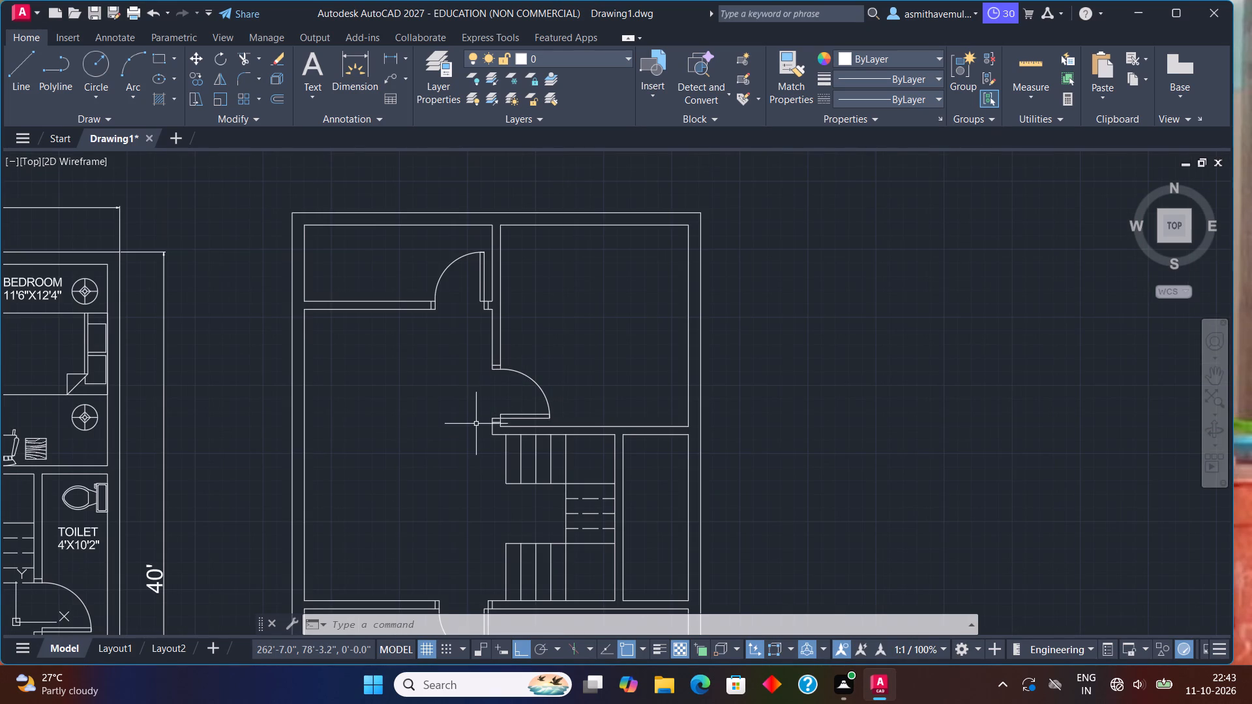
Draw a line 3" right from the upper-left corner of the small room beside the staircase, continuing up across the wall as a jamb line.
middle_drag(475, 426, 480, 402)
middle_drag(529, 389, 363, 447)
middle_drag(426, 477, 431, 412)
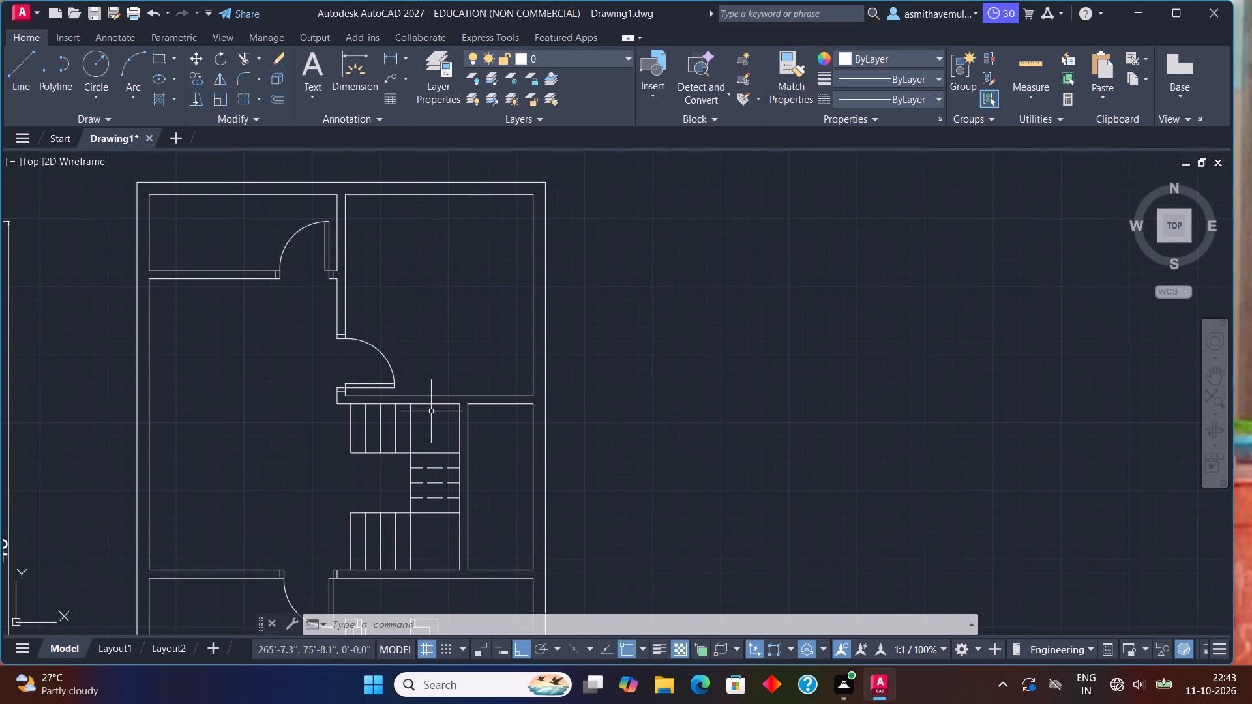
scroll(440, 400, up, 2)
middle_drag(514, 427, 406, 457)
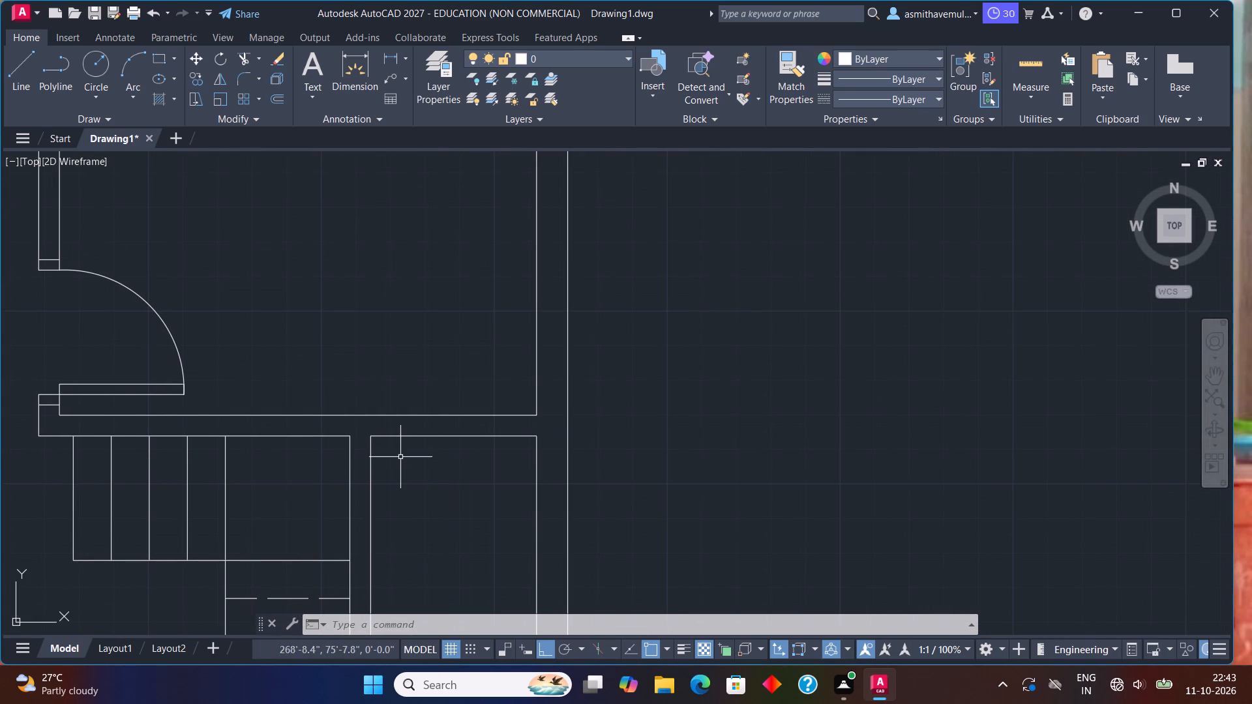
key(l)
key(Return)
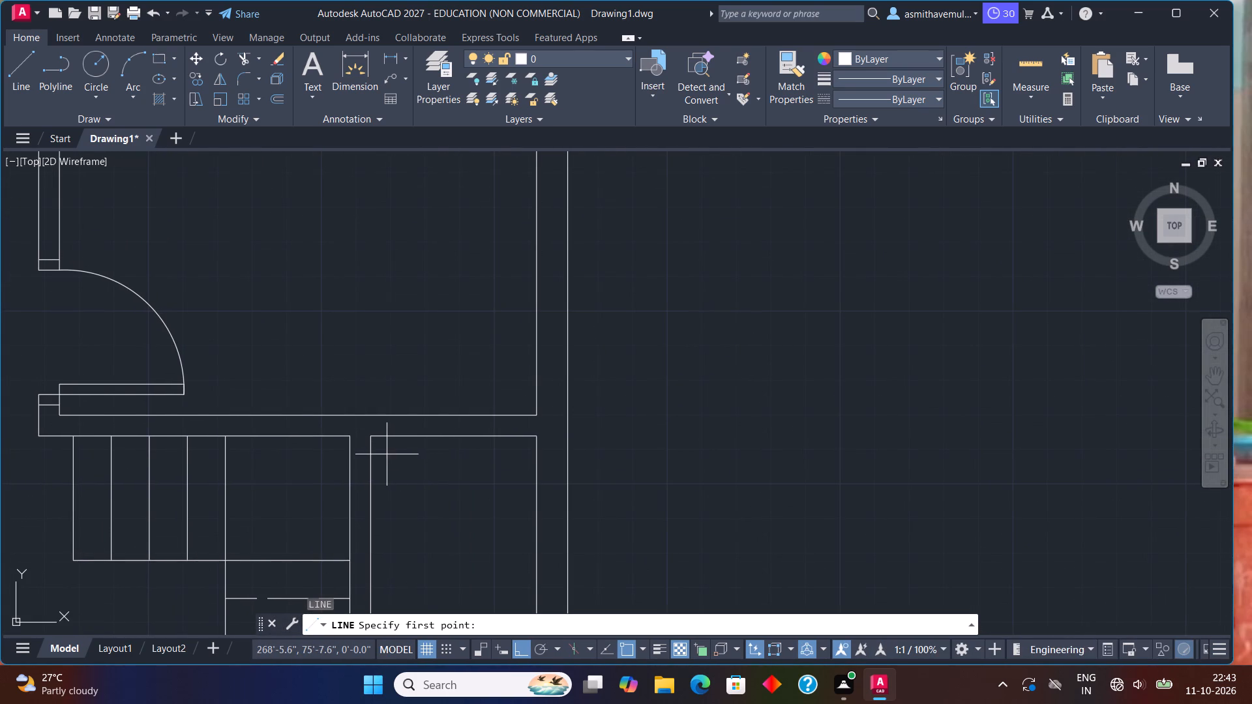
click(373, 435)
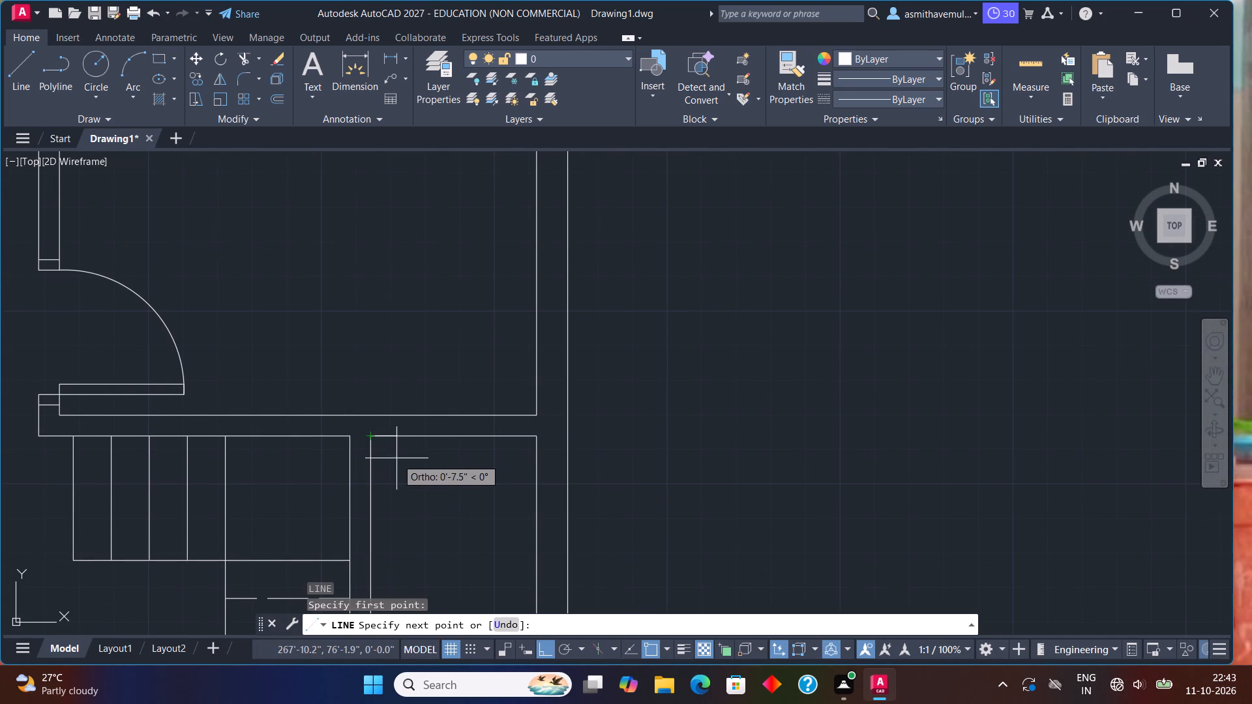
key(shift+at)
key(3)
text(",0)
key(Return)
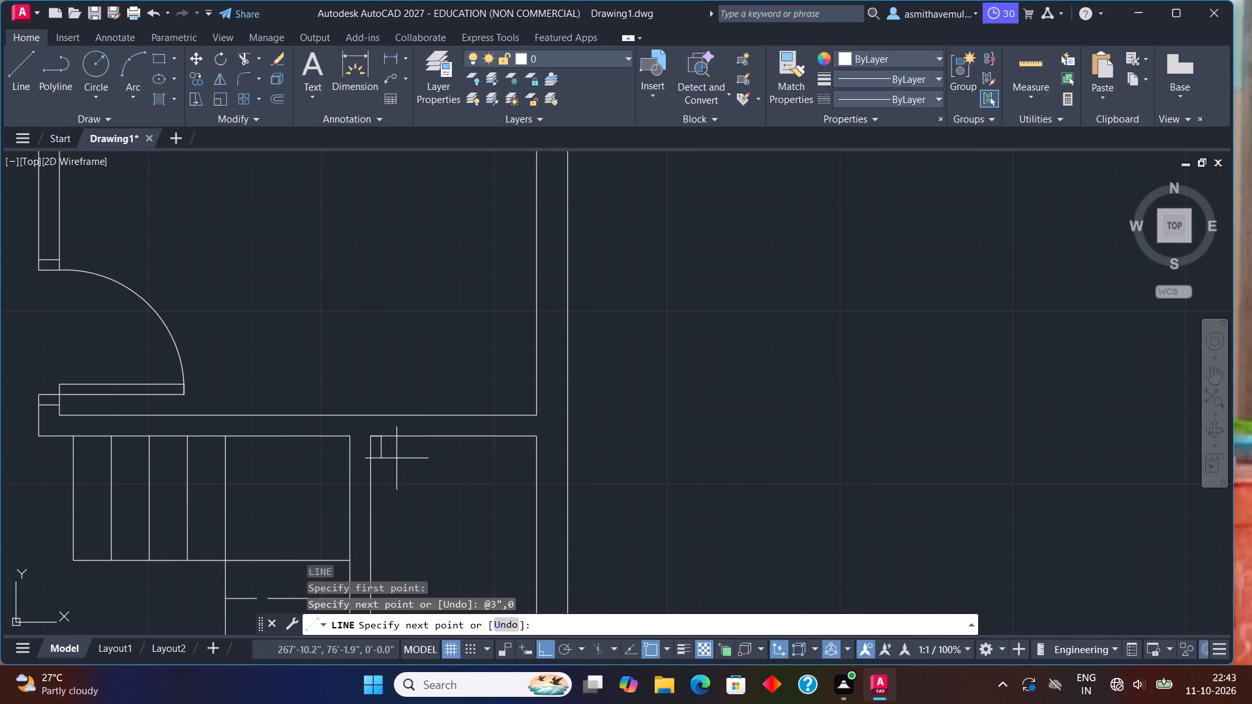
scroll(378, 427, up, 1)
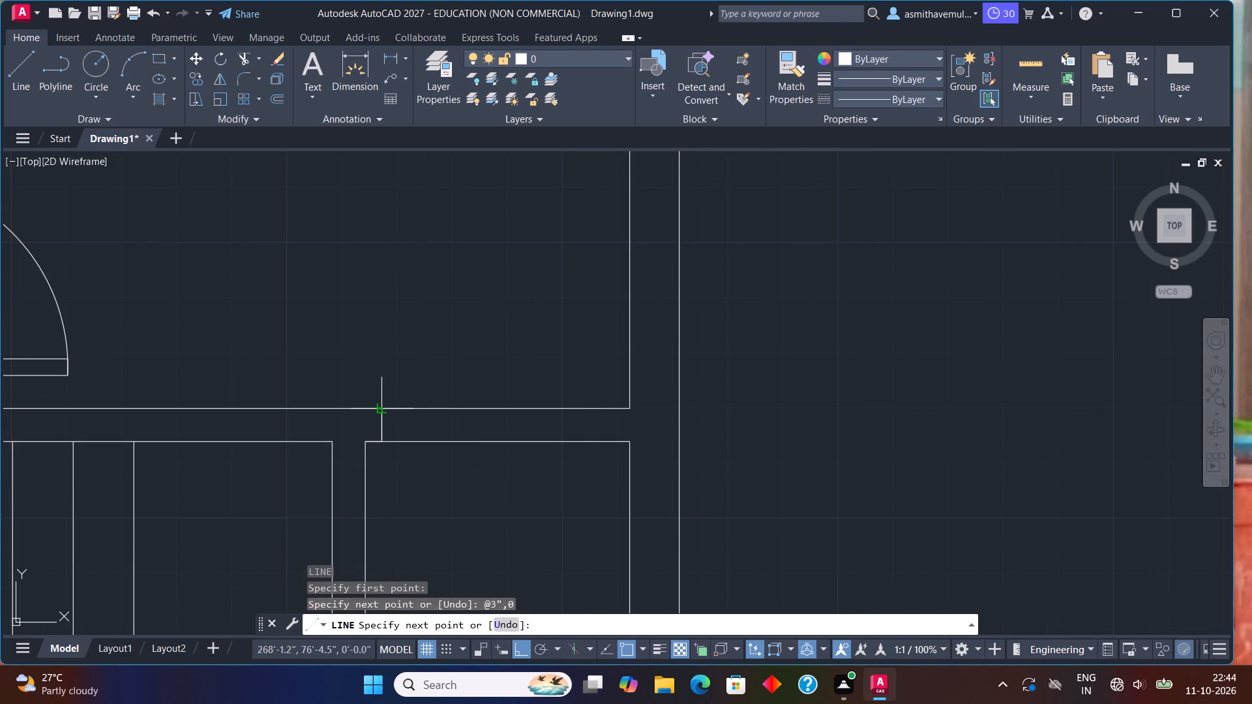
click(383, 407)
key(Escape)
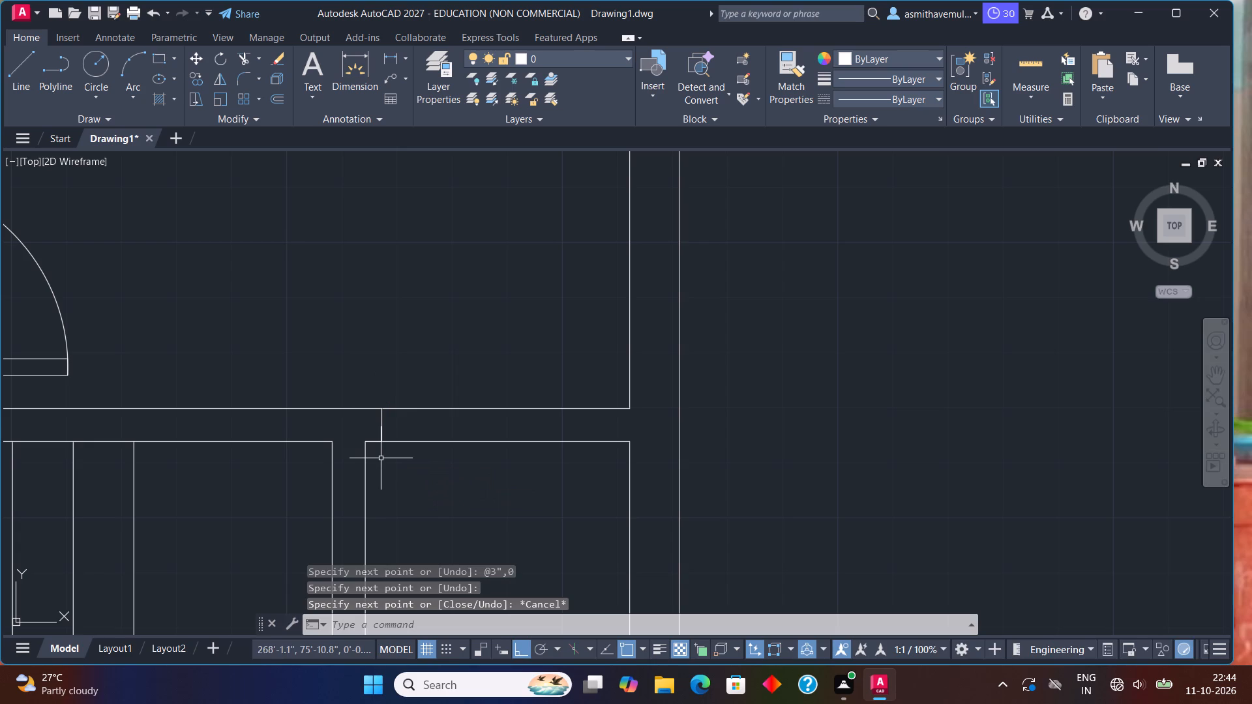
Offset the new jamb line 3" to the right within the wall above the small room.
key(o)
key(Return)
key(3)
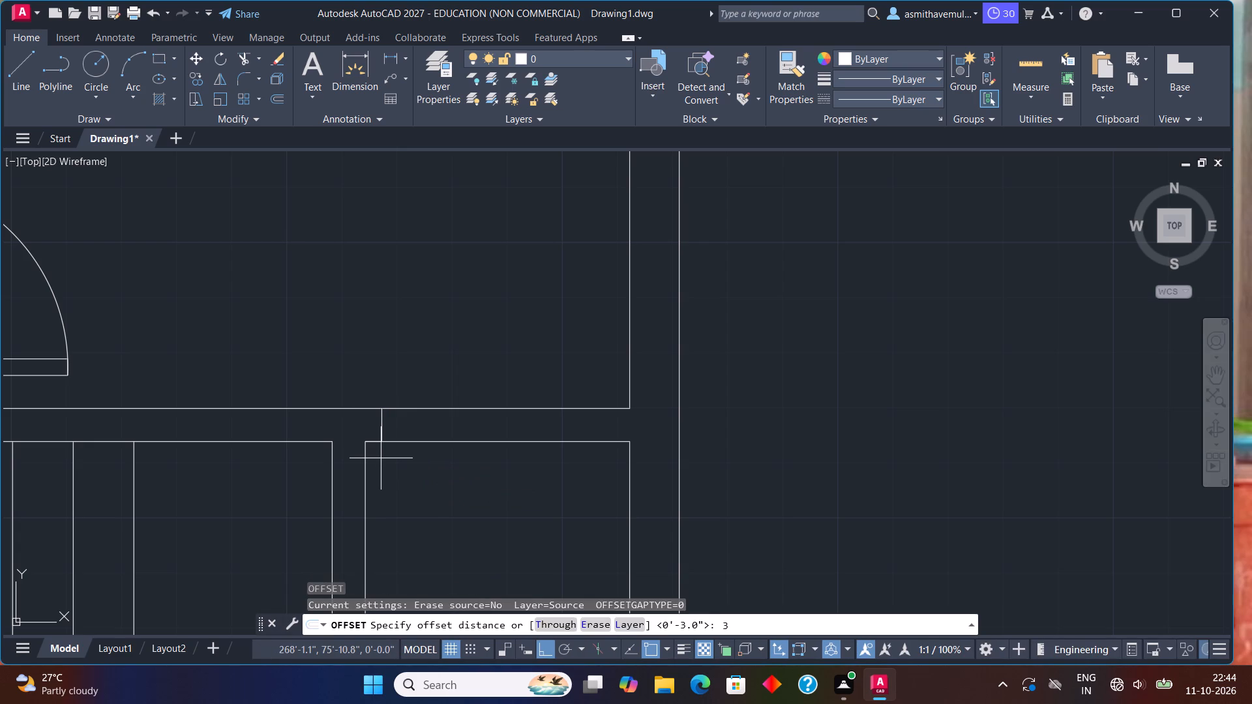
key(shift+quotedbl)
key(Return)
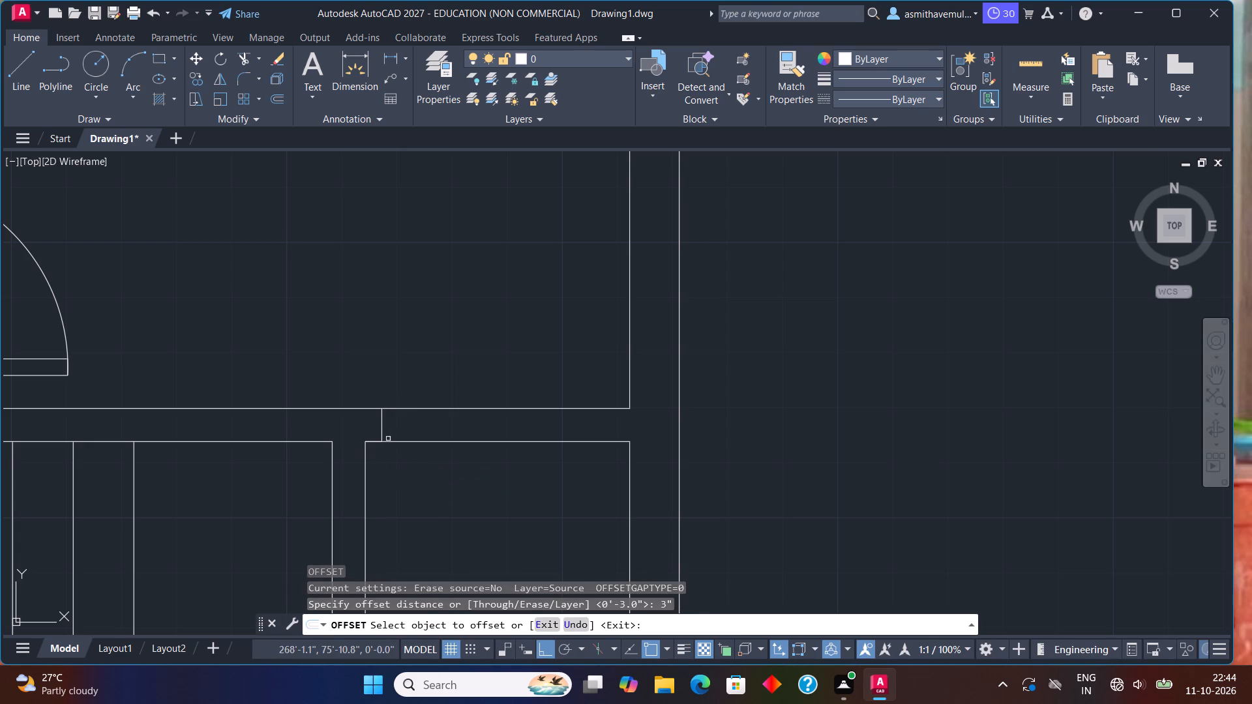
click(381, 422)
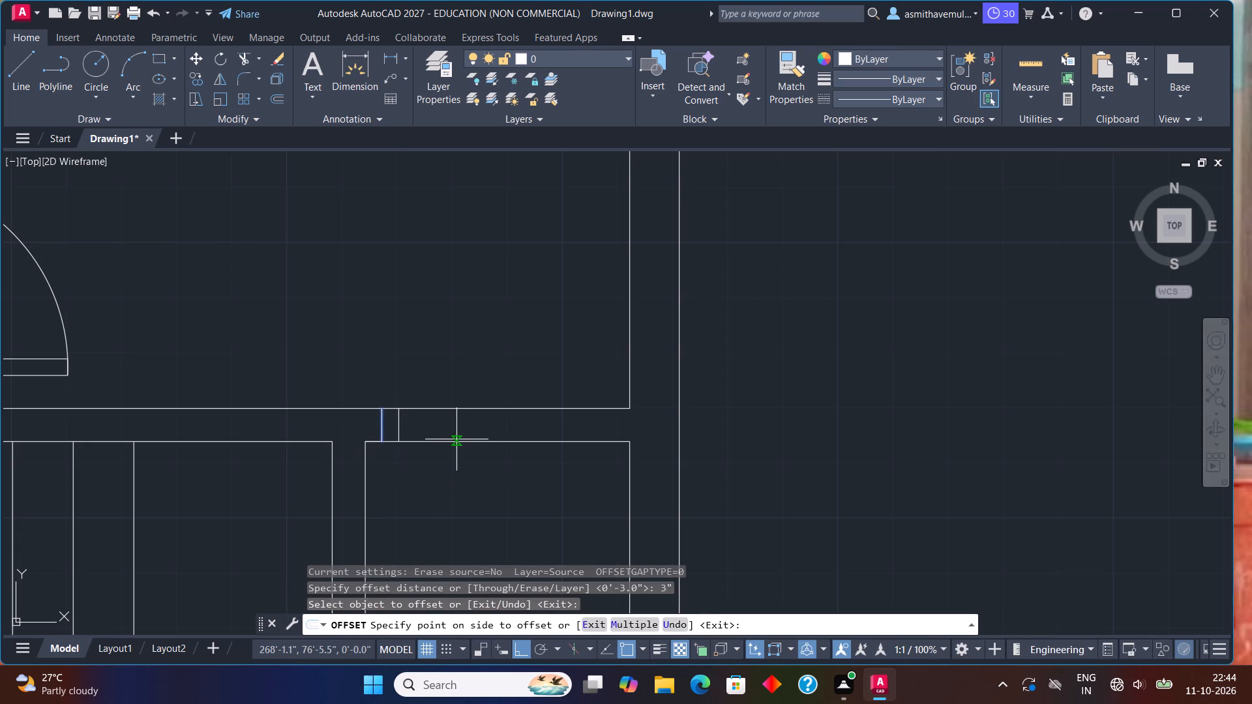
click(460, 439)
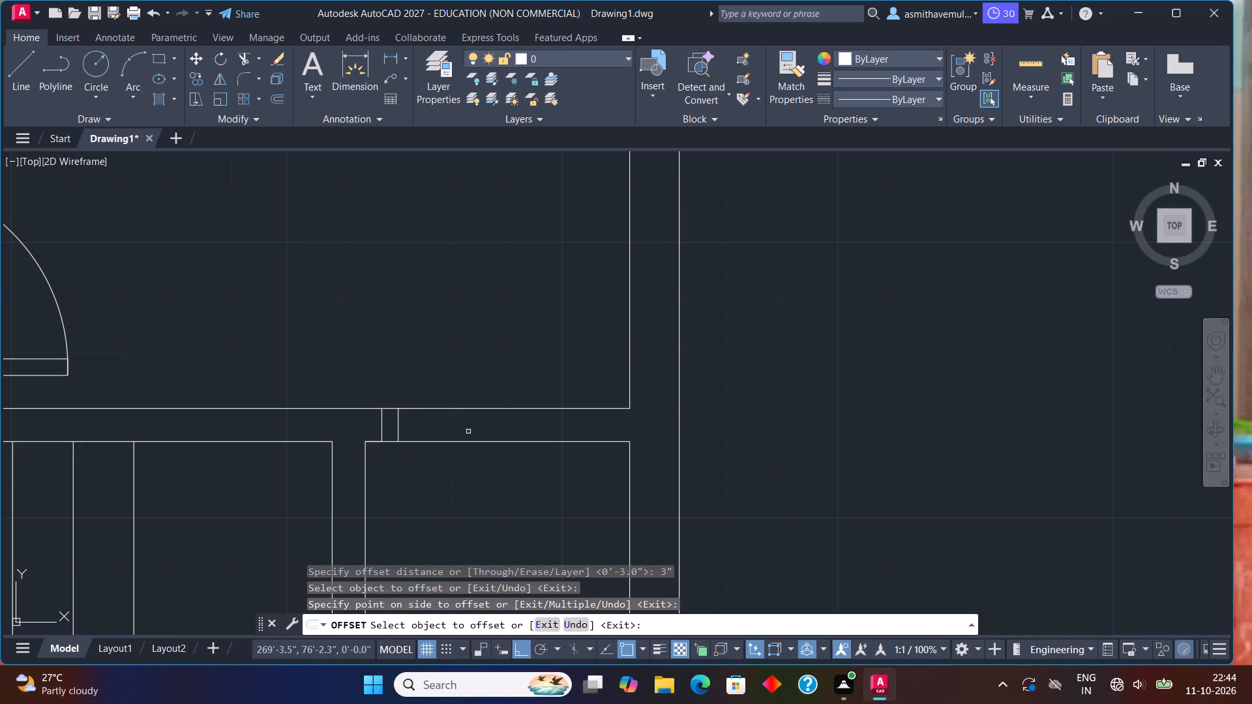
key(grave)
key(Escape)
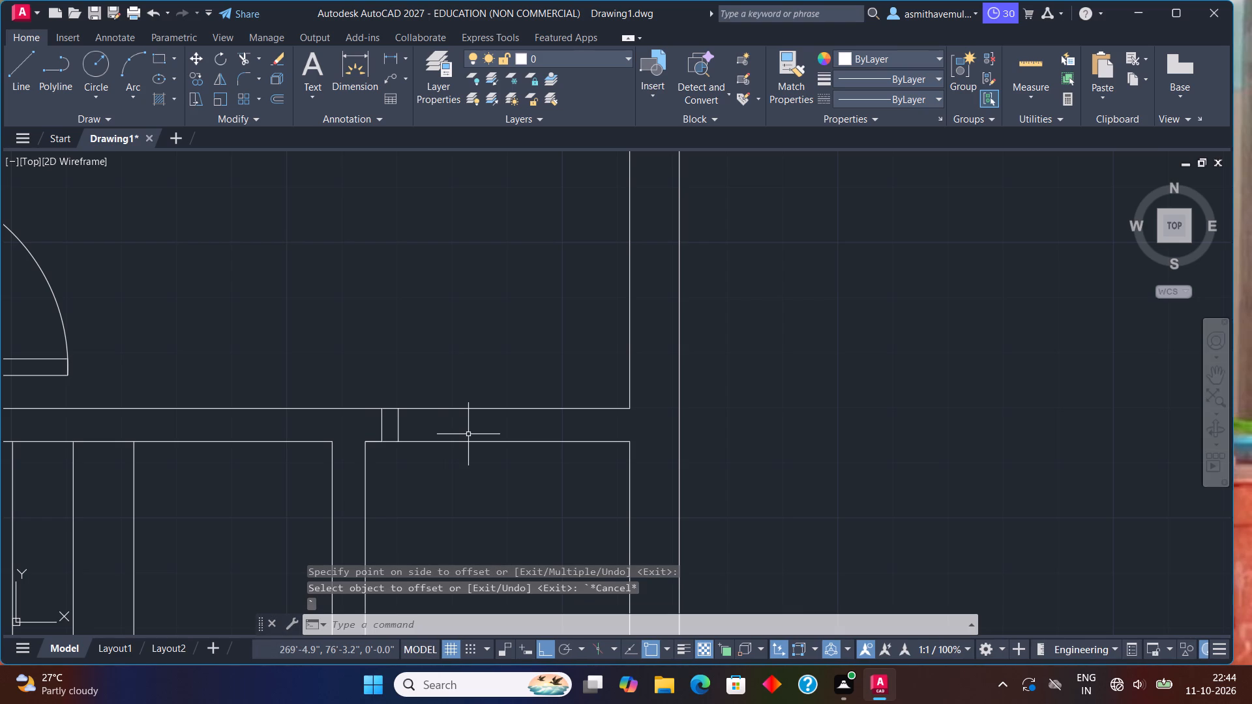
Offset the second jamb line 2'6" to the right to mark the door opening's far side.
key(o)
key(Return)
text(2'6")
key(Return)
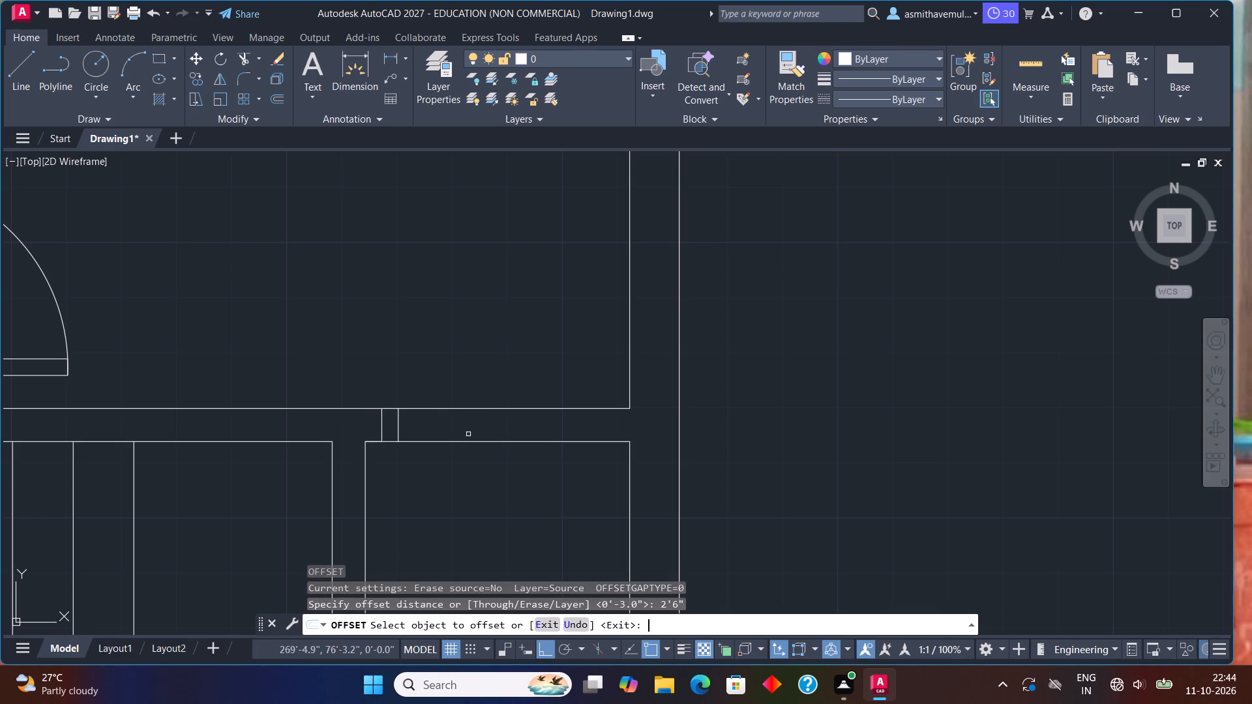
click(397, 419)
click(450, 419)
key(Escape)
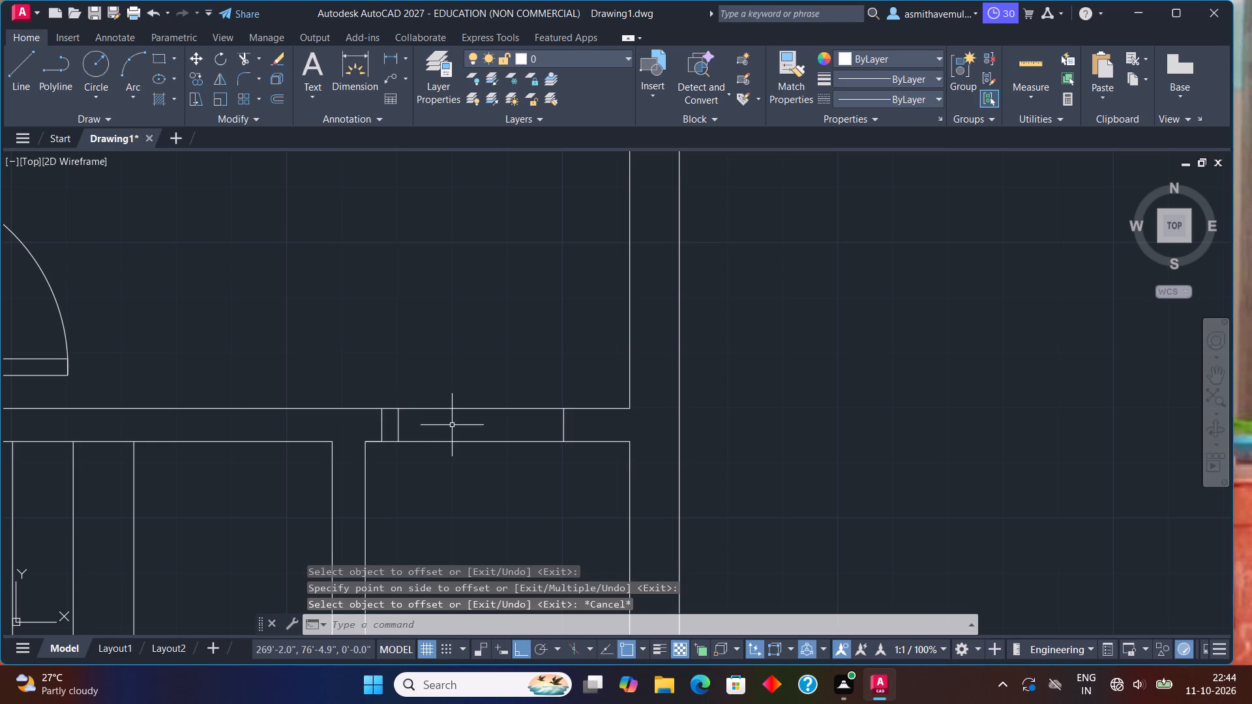
Offset the jamb line at the opening's right end 3" to the right.
key(o)
key(Return)
key(3)
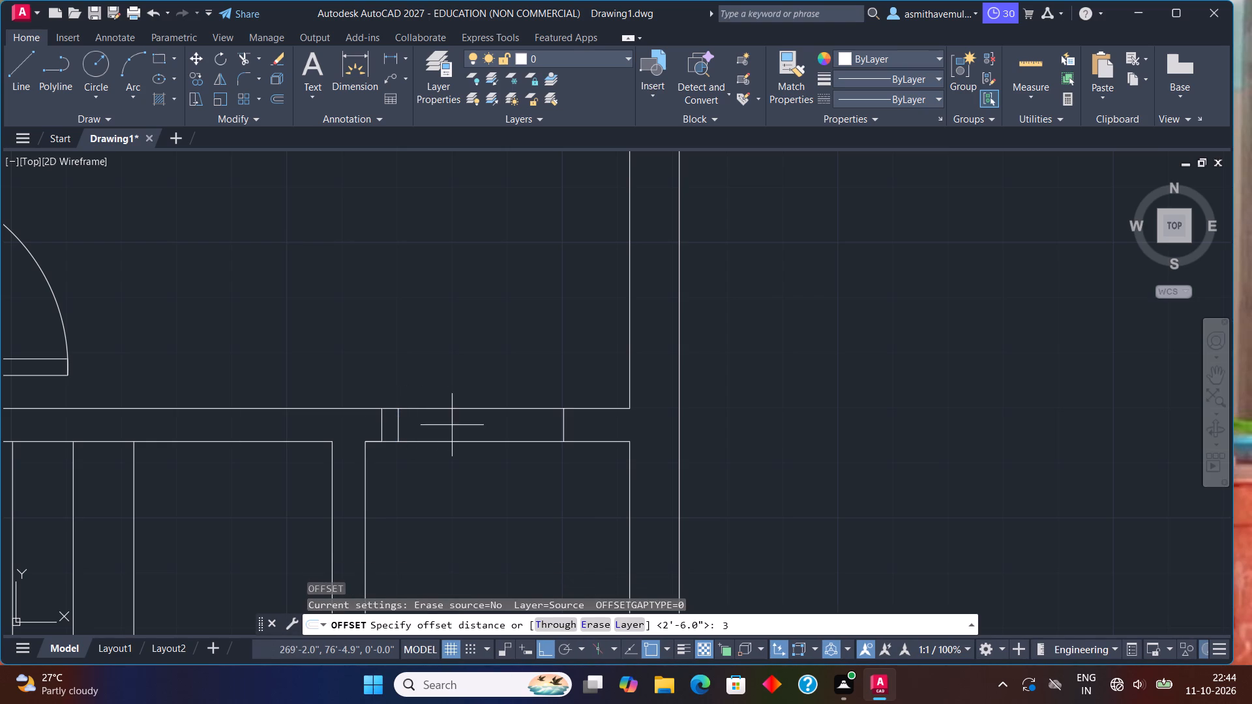
key(shift+quotedbl)
key(Return)
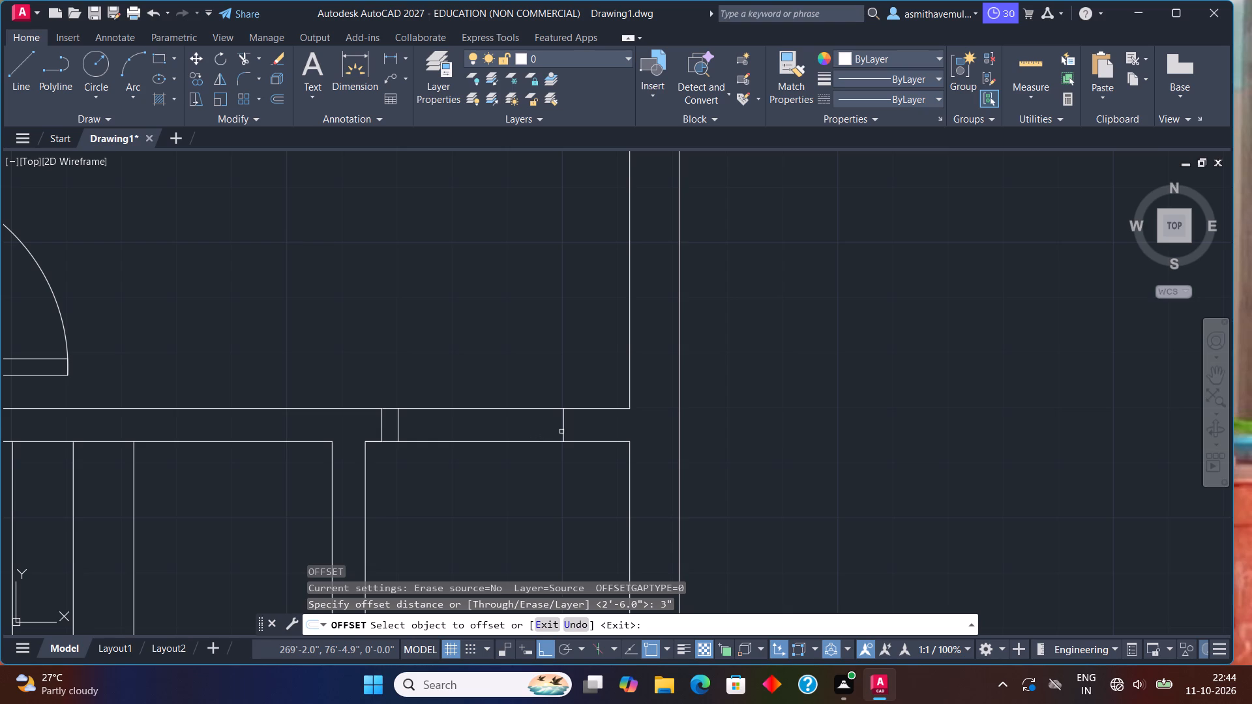
drag(563, 432, 573, 429)
click(599, 425)
key(Escape)
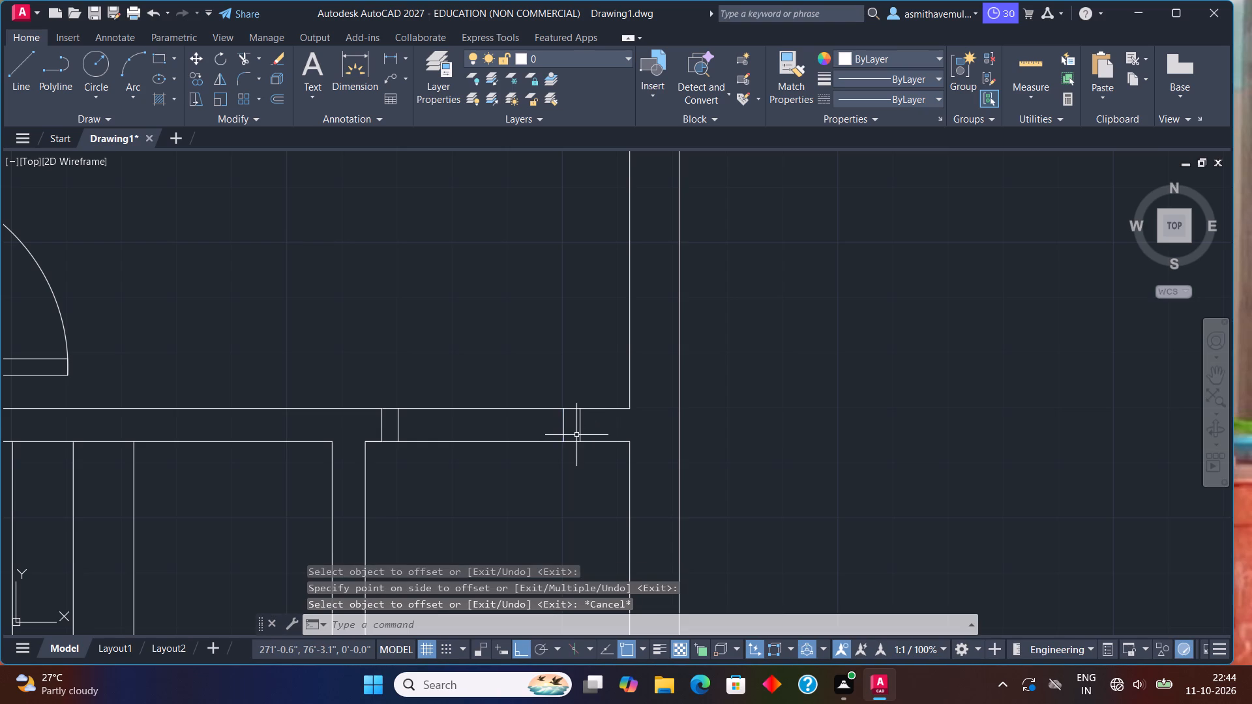
Trim both wall lines between the two inner jamb lines to open the small room's doorway.
text(TRIM)
key(Return)
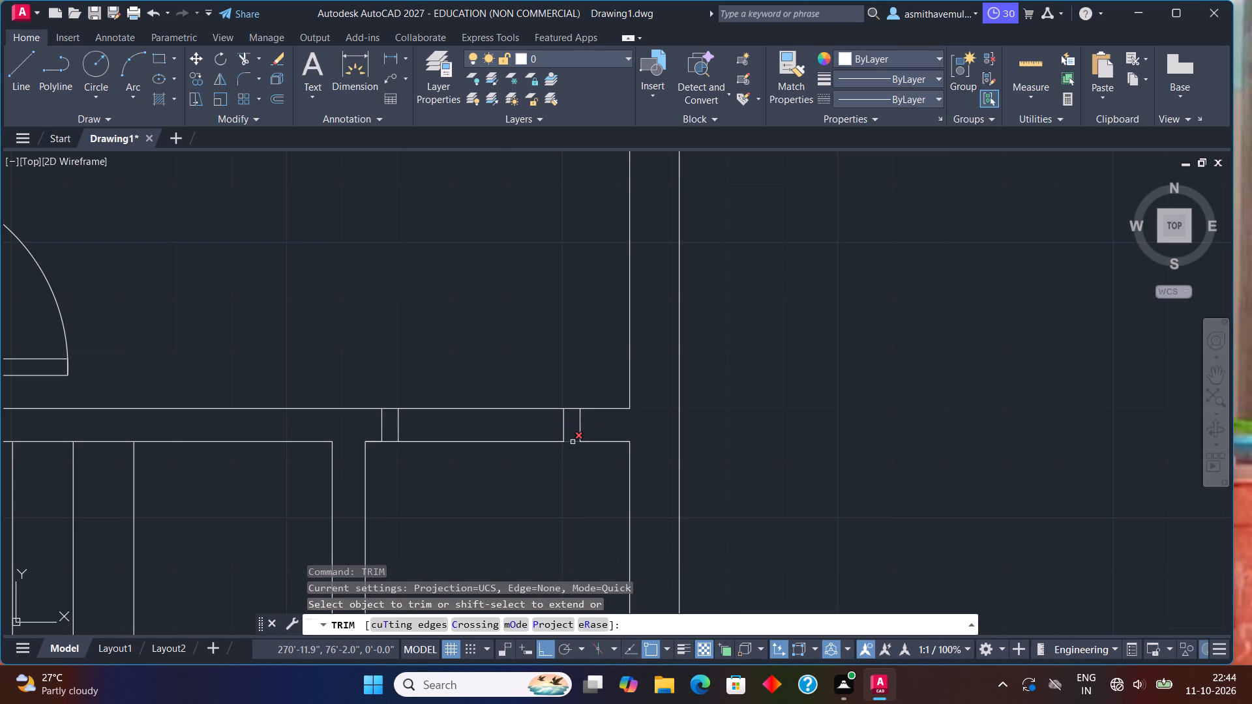
drag(503, 471, 489, 396)
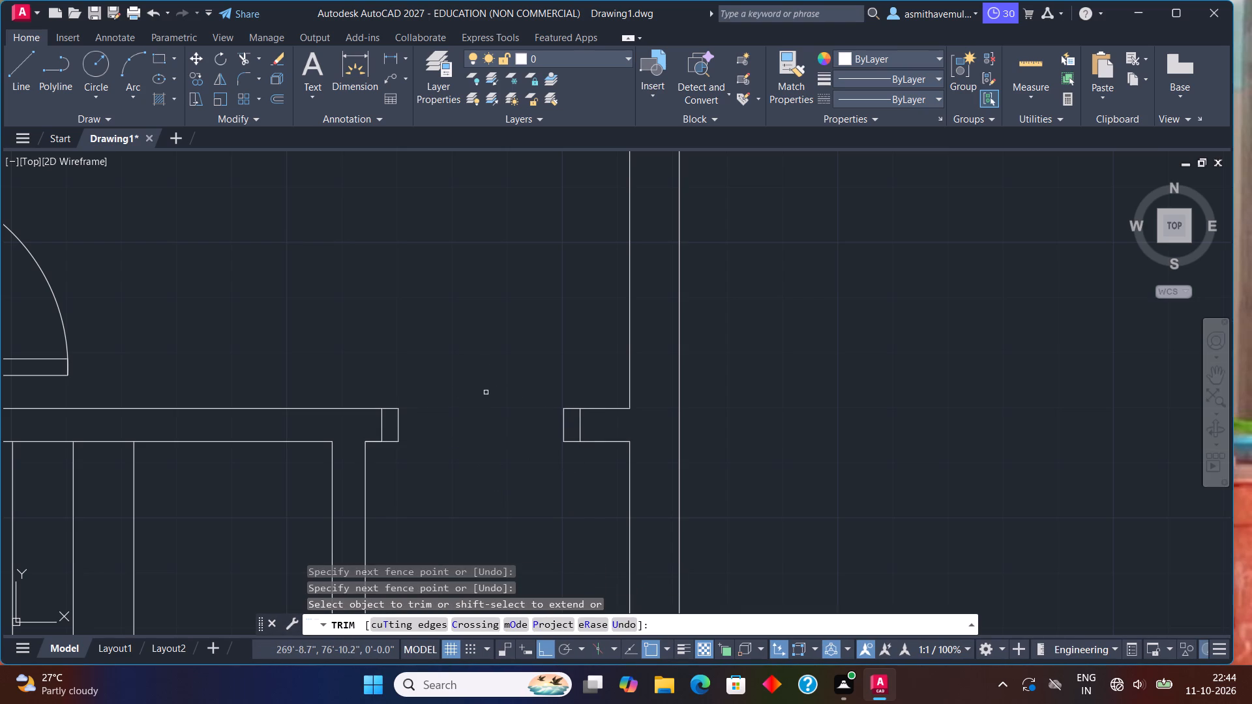
key(Escape)
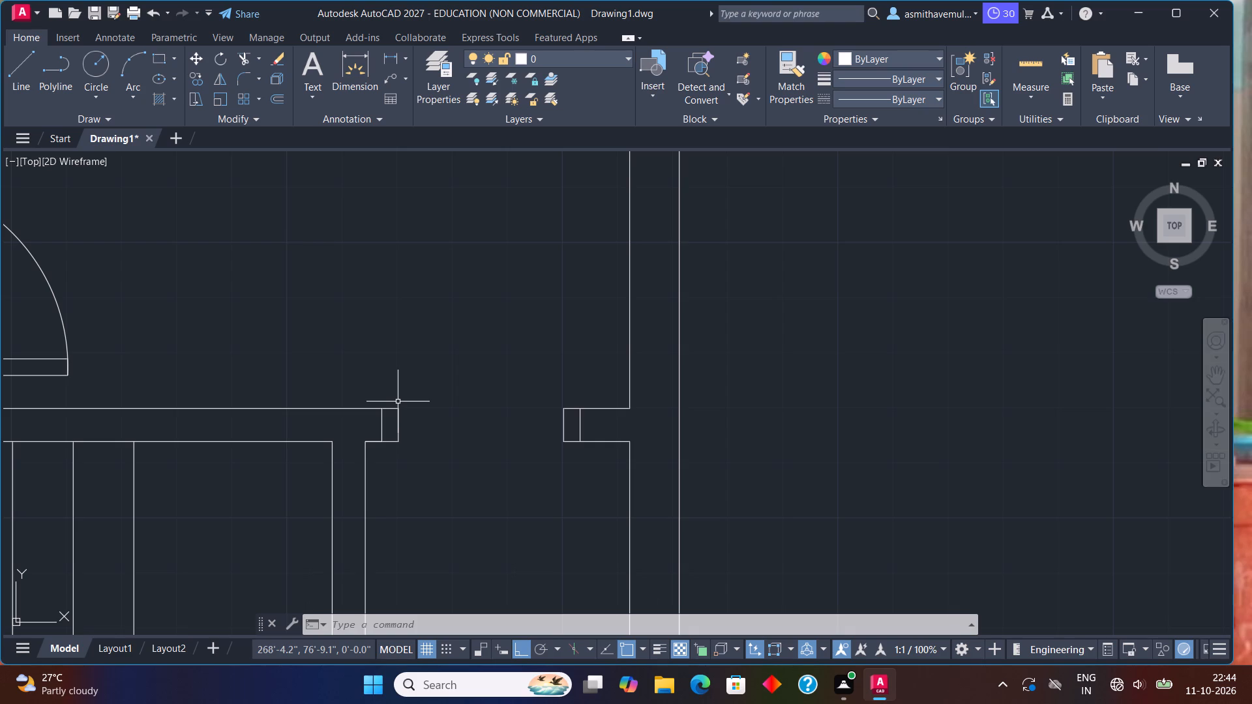
Draw a 3" by 3' rectangular door leaf extending down into the small room from the left jamb's lower-right corner.
text(REC)
key(Return)
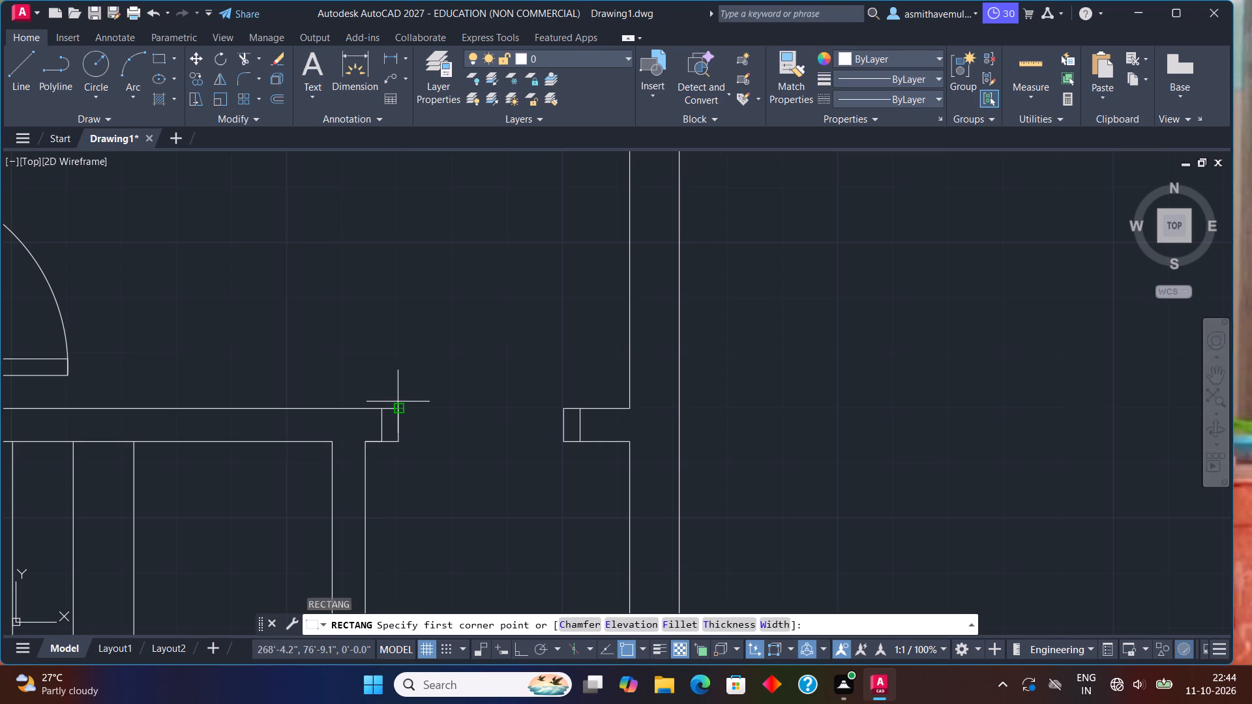
middle_drag(400, 403, 376, 284)
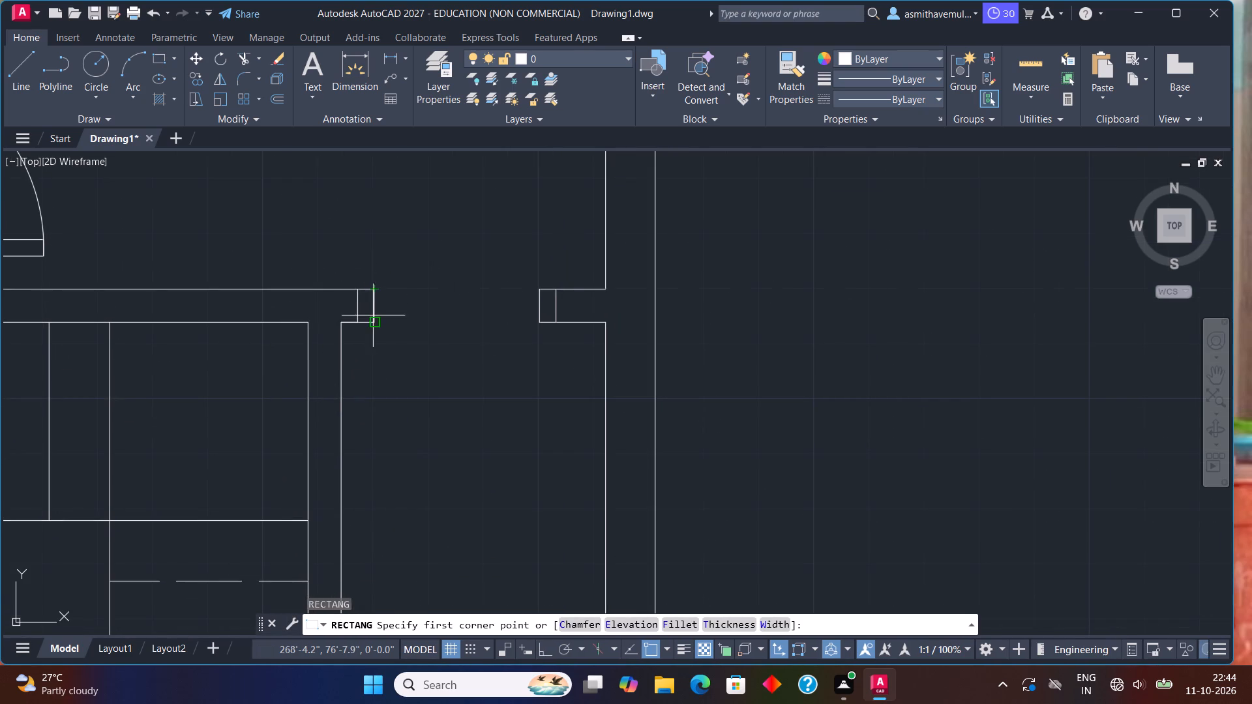
click(374, 319)
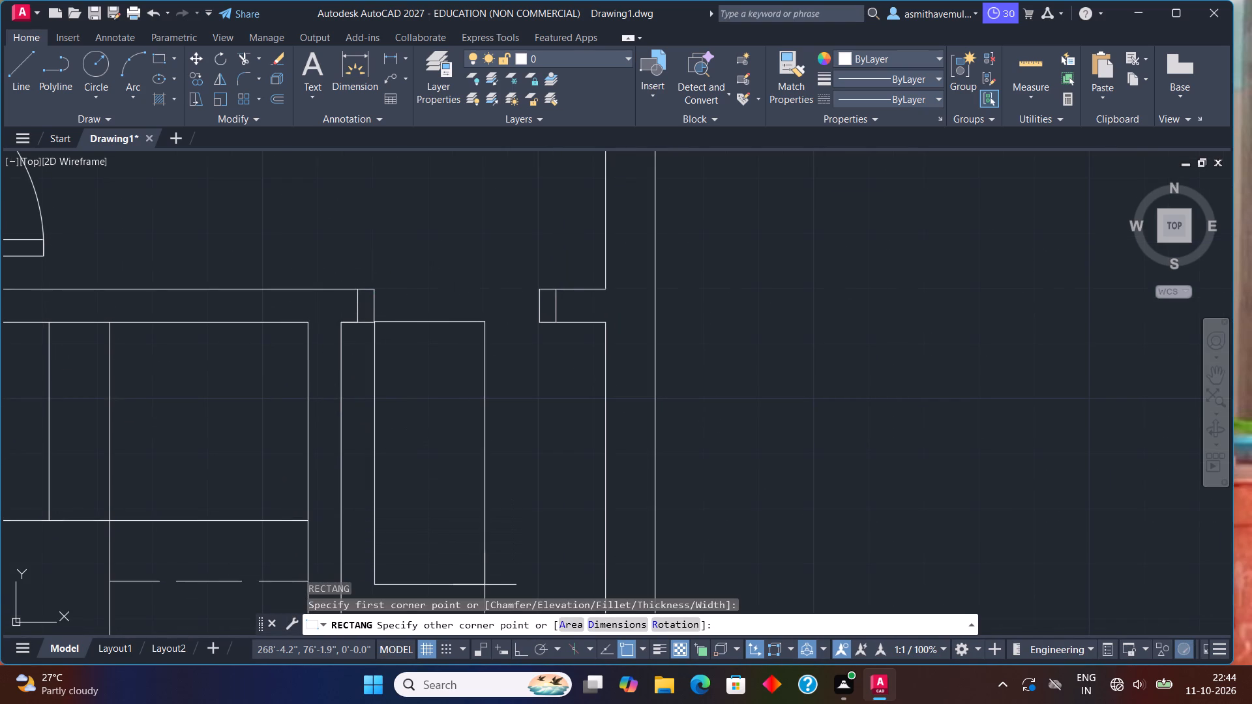
key(d)
key(Return)
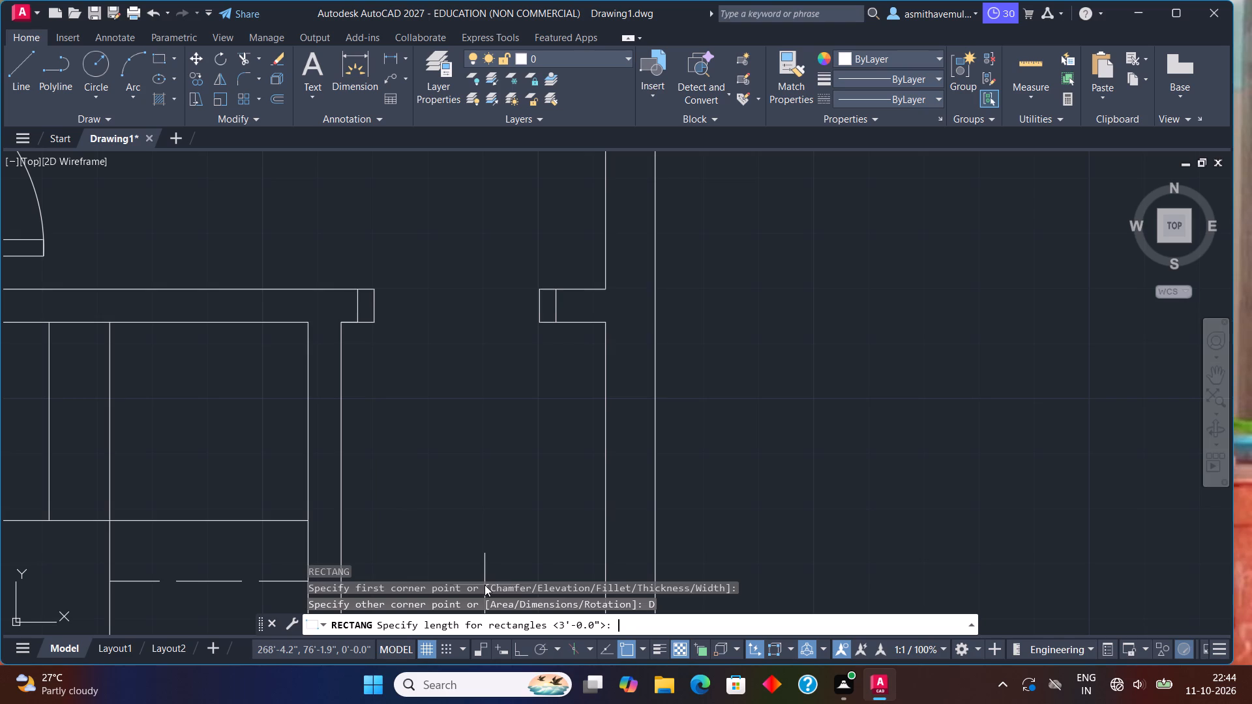
key(3)
key(shift+quotedbl)
key(Return)
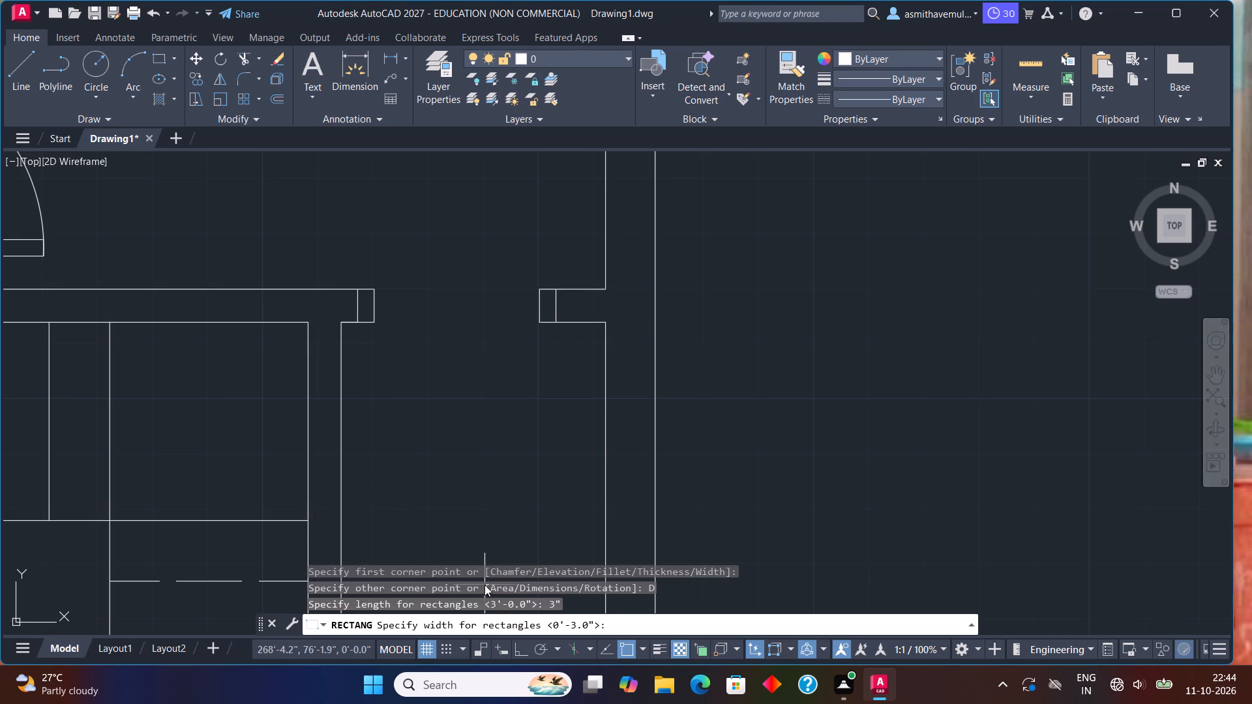
text(3')
key(Return)
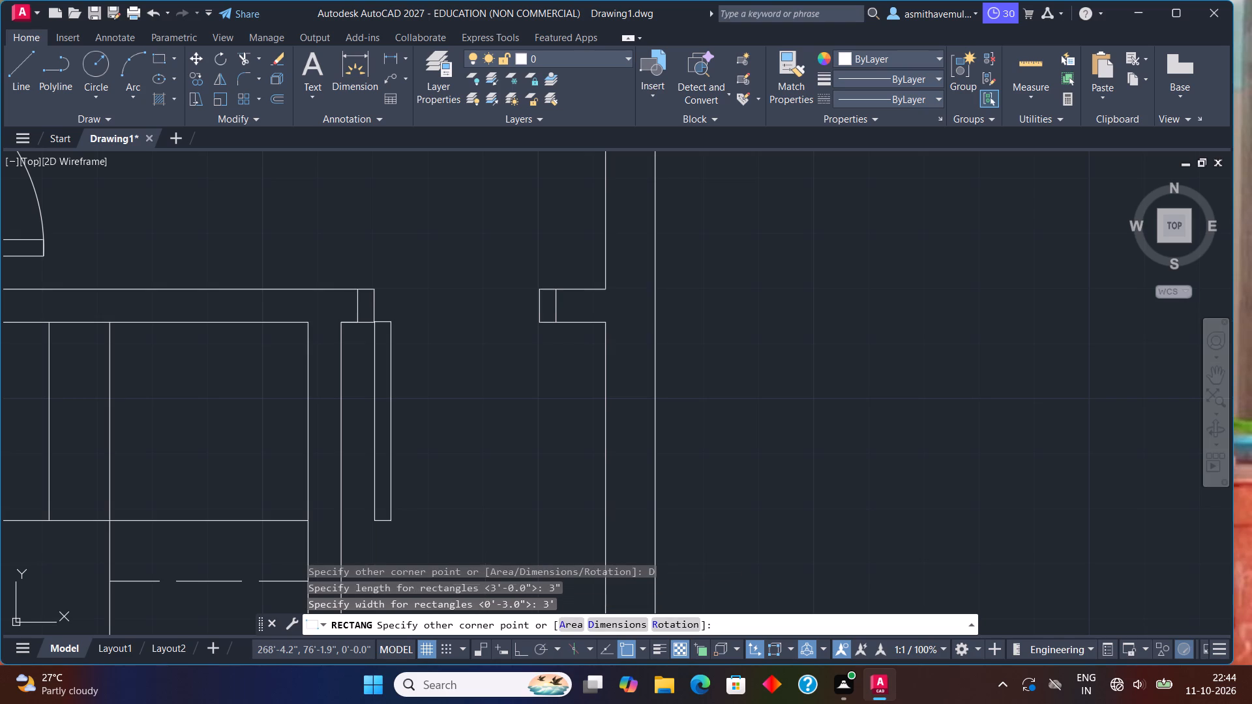
click(460, 486)
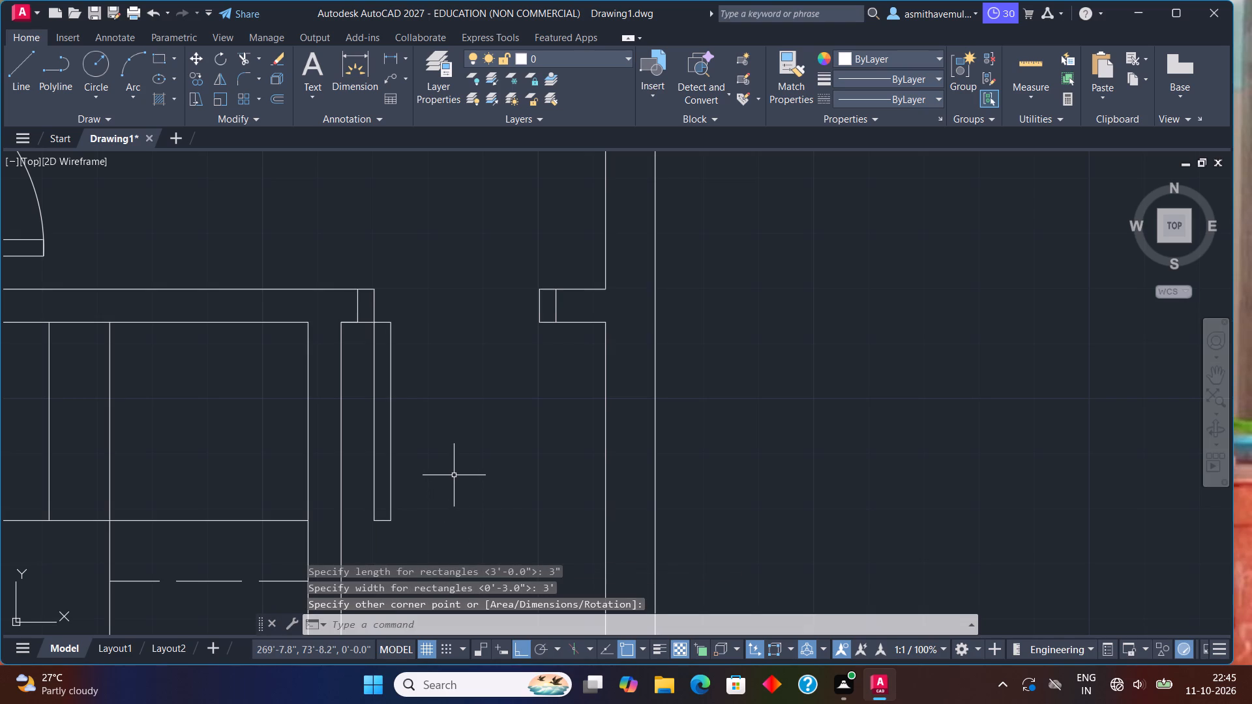
Draw the door swing arc through the leaf's two bottom corners, ending at the lower-left corner of the opening's right jamb.
middle_drag(453, 476, 456, 437)
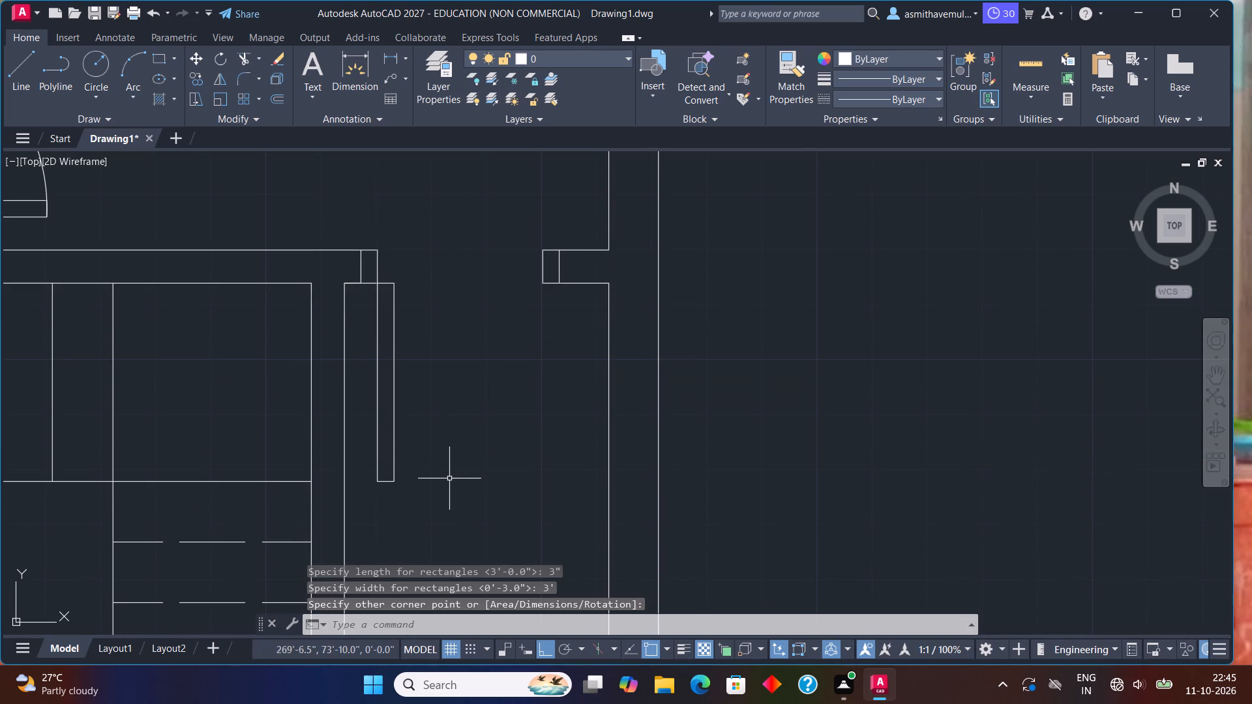
text(ARC)
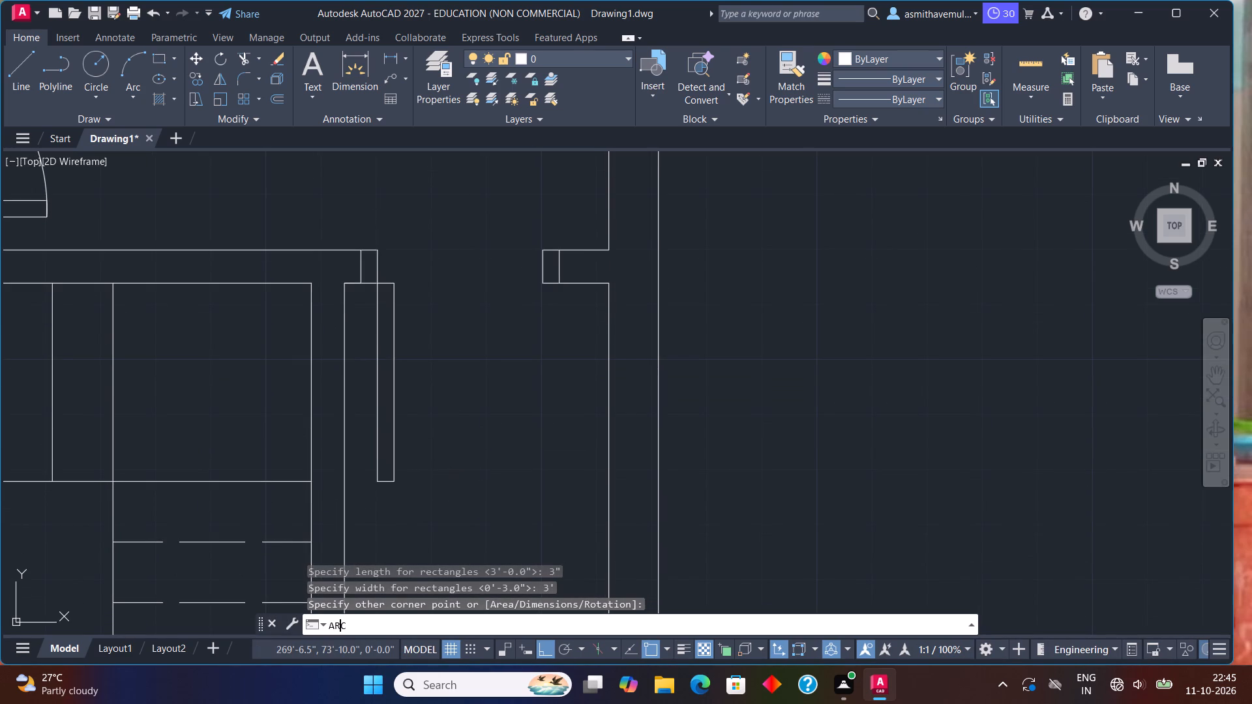
key(Return)
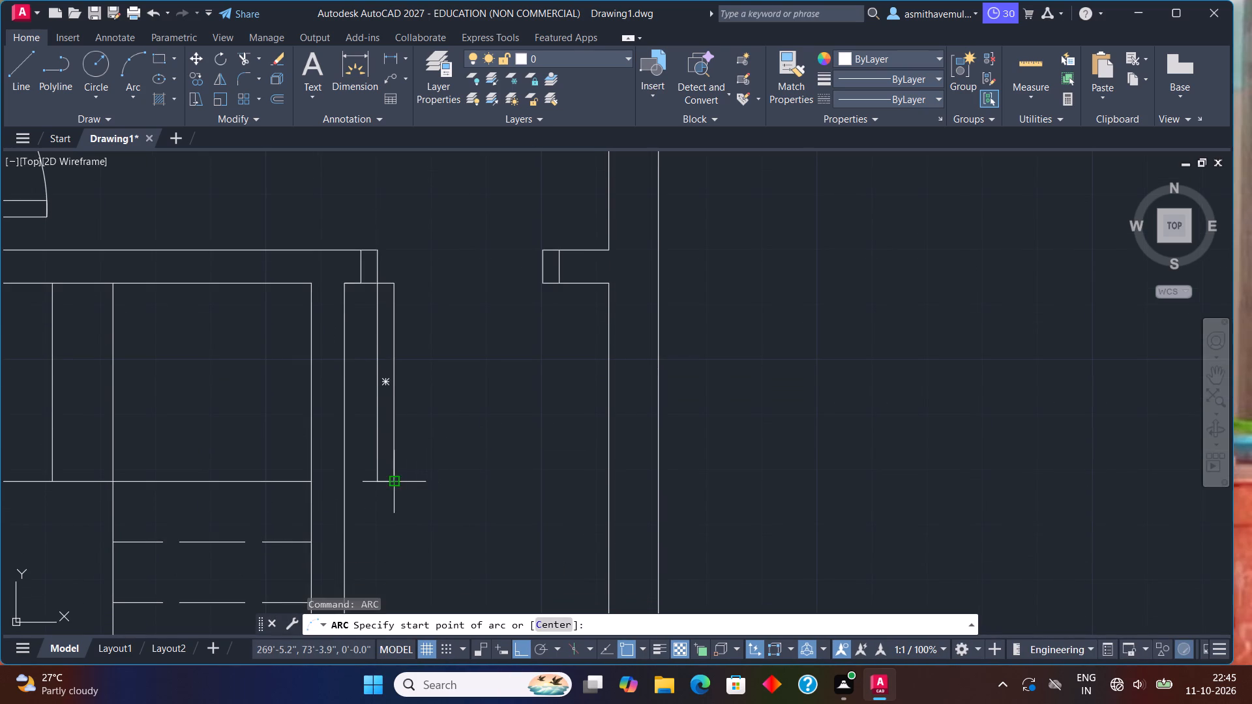
click(381, 484)
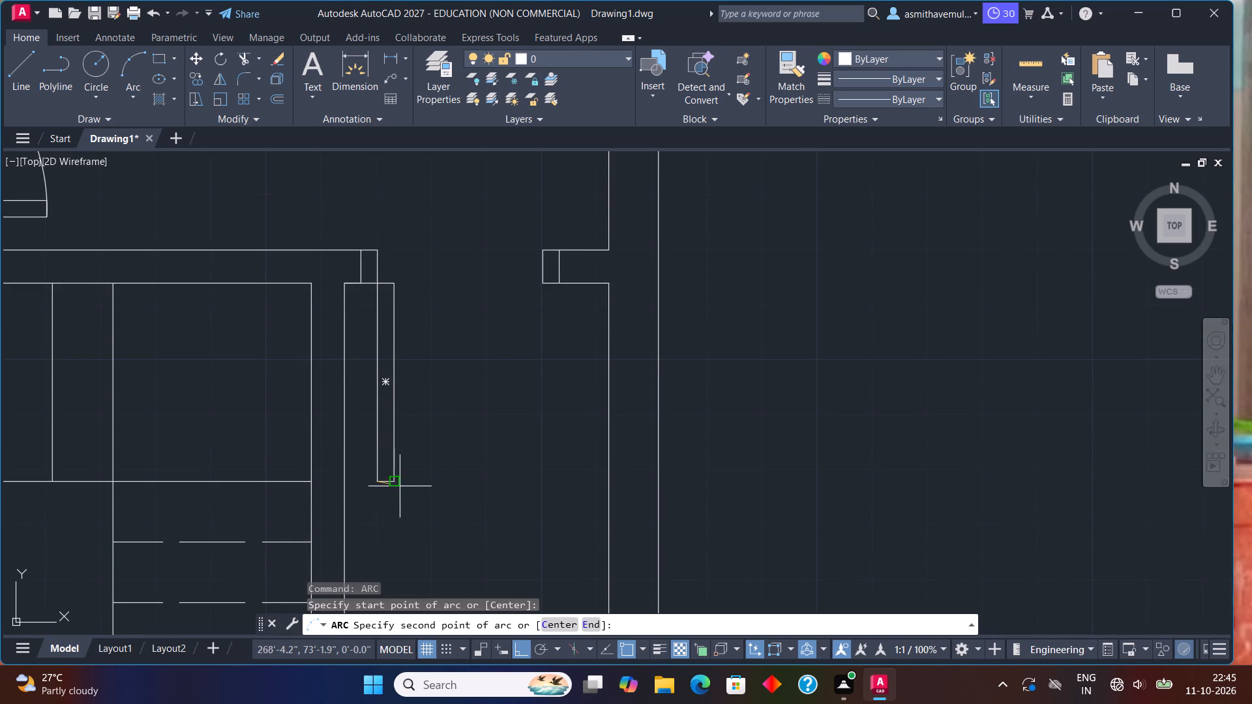
click(396, 486)
right_drag(528, 317, 535, 306)
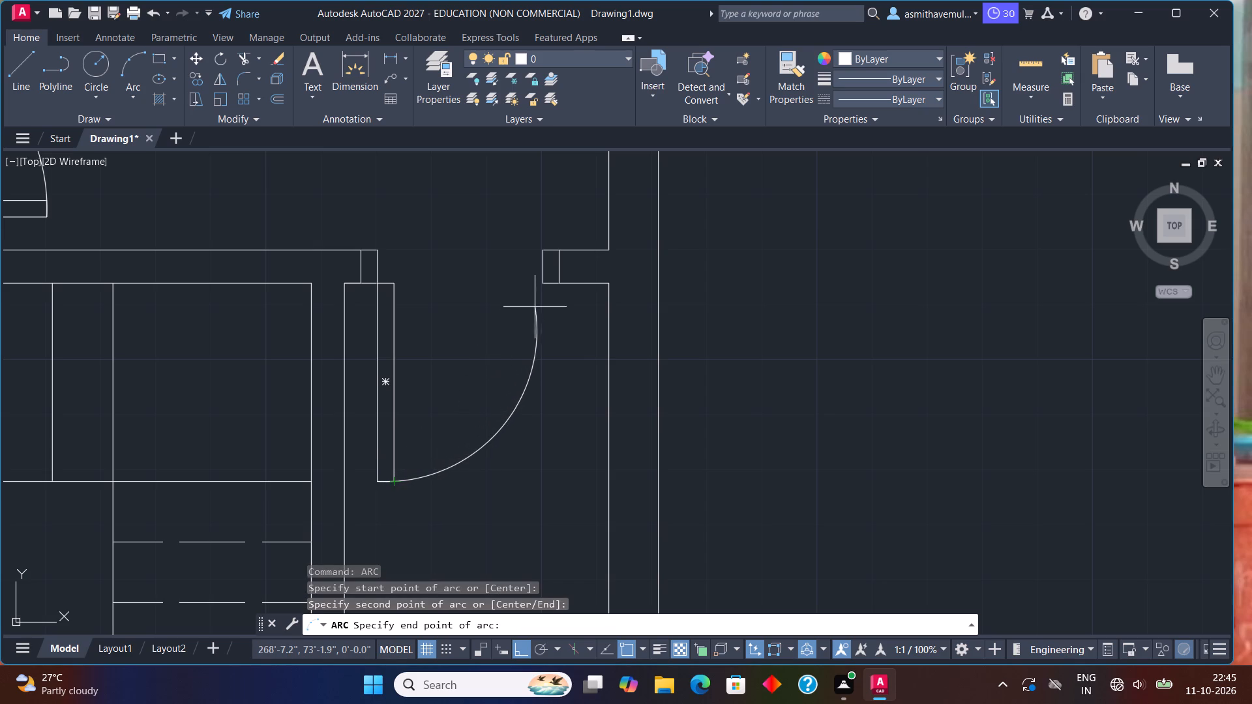
right_drag(535, 306, 526, 351)
click(546, 284)
scroll(517, 379, down, 1)
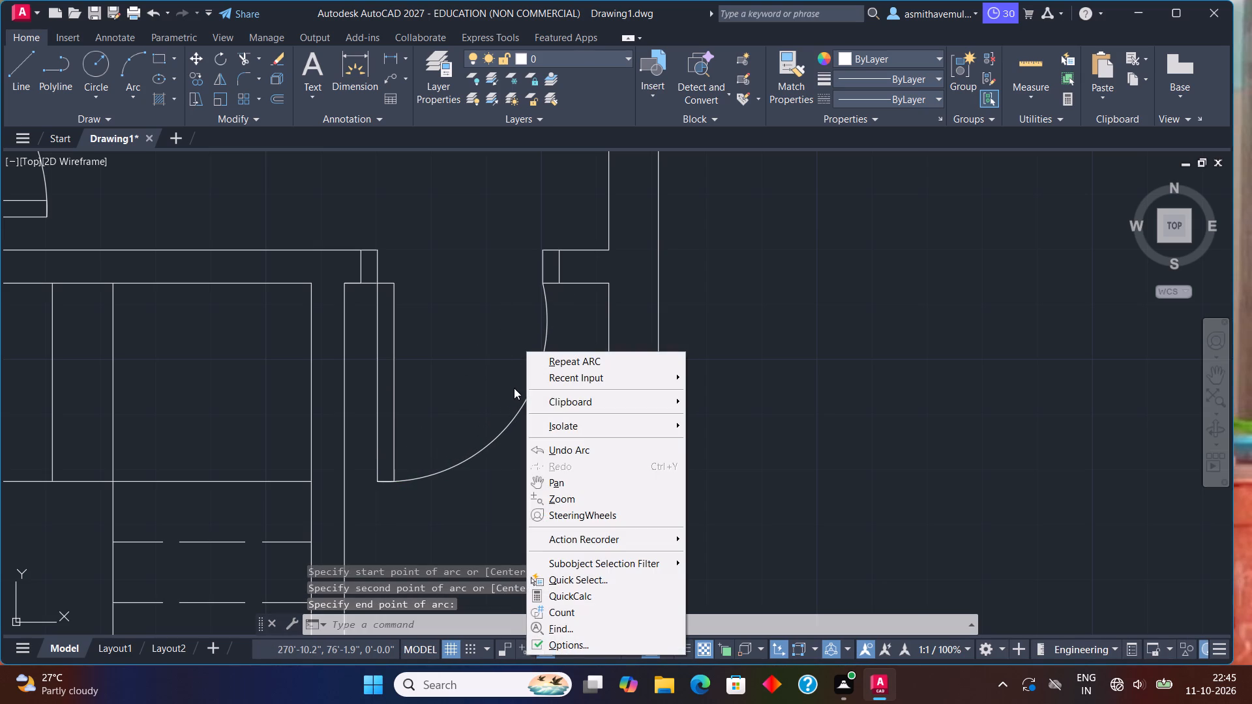
scroll(514, 388, down, 1)
click(455, 392)
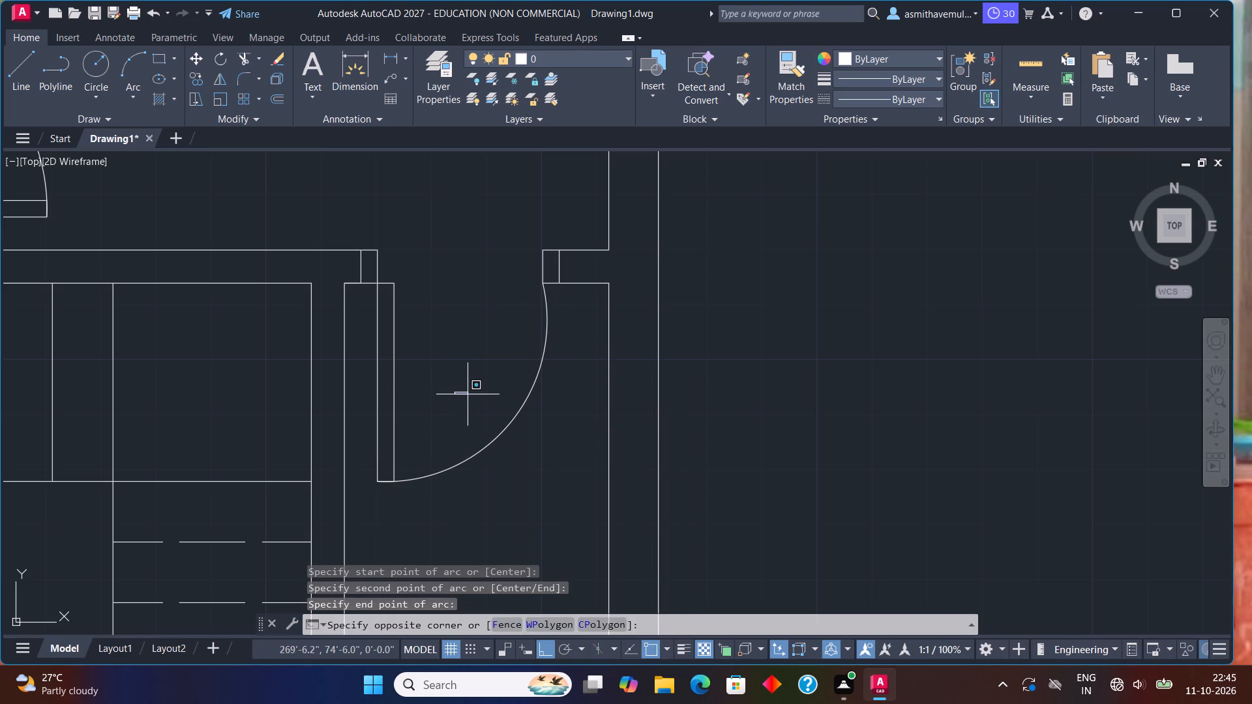
click(468, 394)
Draw a jamb line across the wall below the room left of the lower small room, 3" left of its lower-right inner corner.
scroll(468, 394, down, 2)
scroll(495, 459, down, 1)
middle_drag(495, 475, 588, 351)
scroll(566, 399, up, 1)
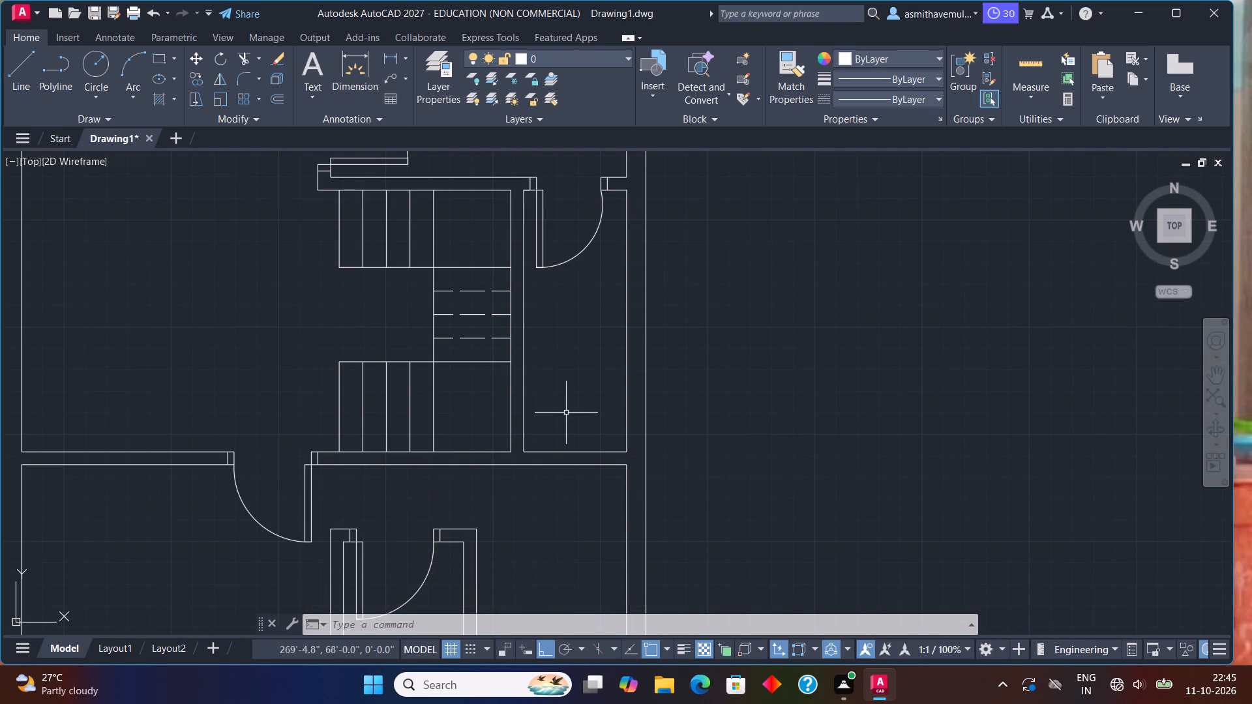
scroll(529, 426, down, 1)
middle_drag(404, 495, 460, 362)
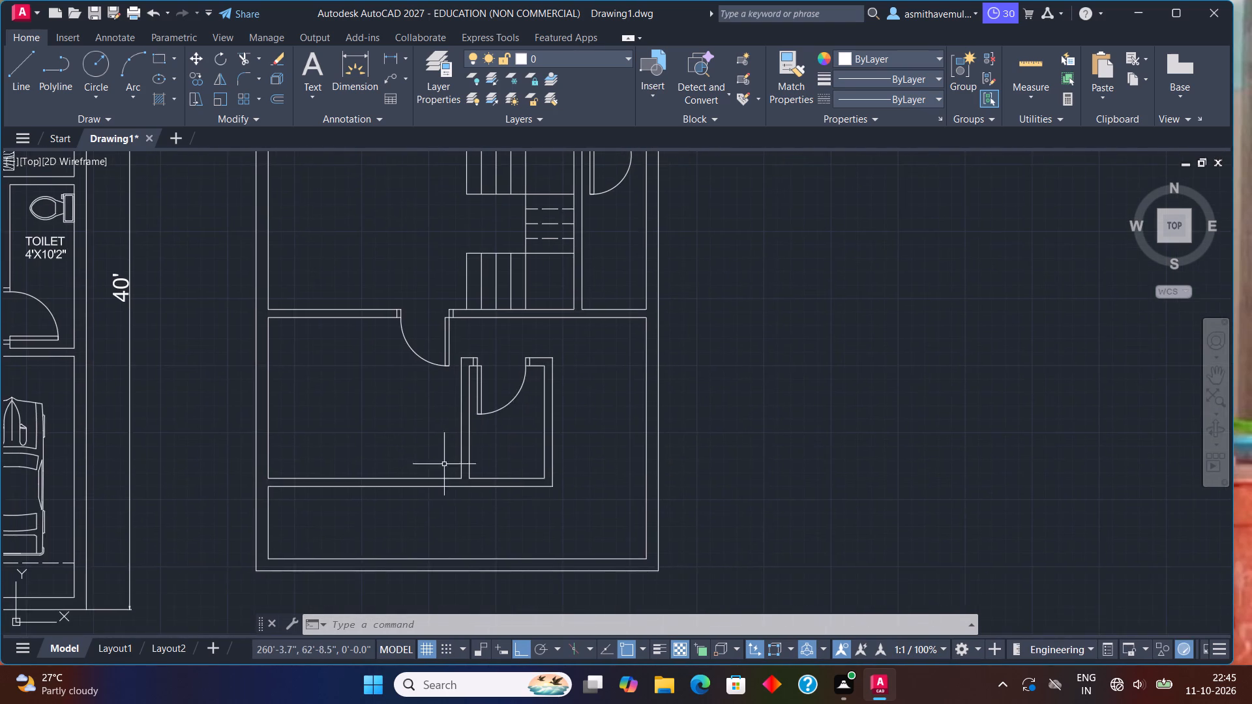
scroll(440, 491, up, 2)
scroll(458, 470, down, 1)
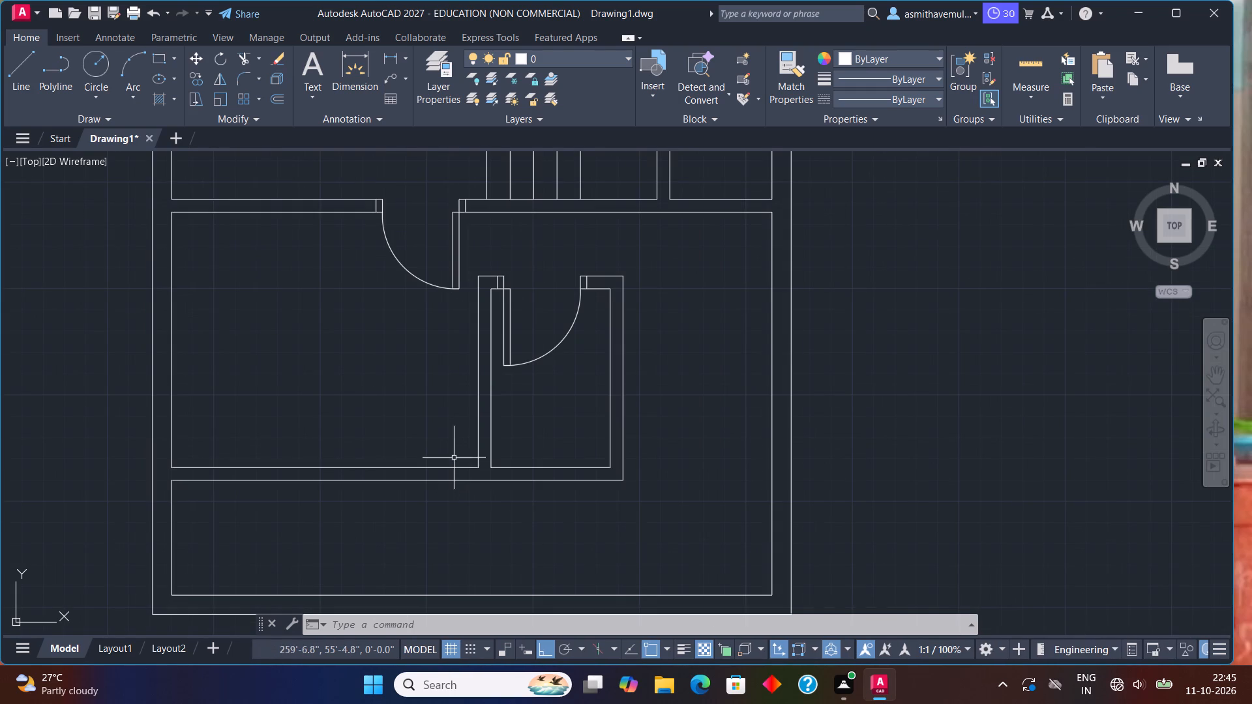
middle_drag(446, 439, 497, 400)
scroll(493, 420, up, 1)
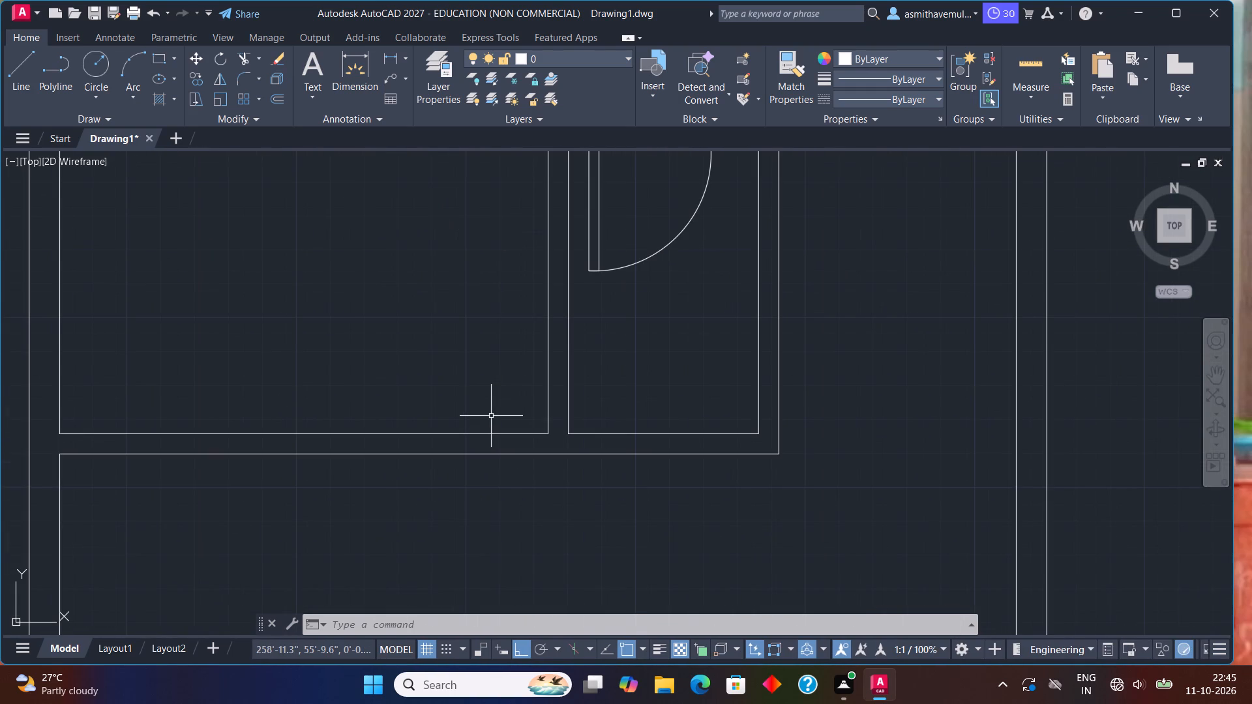
key(l)
key(Return)
text(FROM)
key(Return)
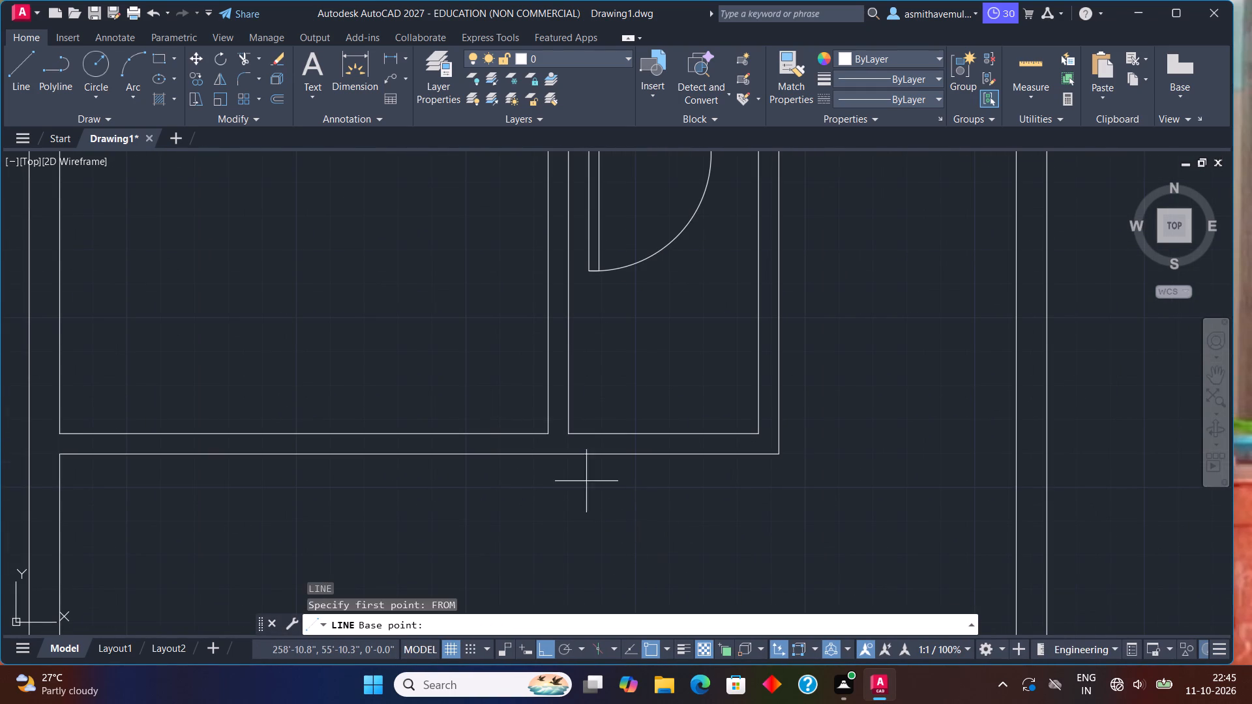
click(552, 435)
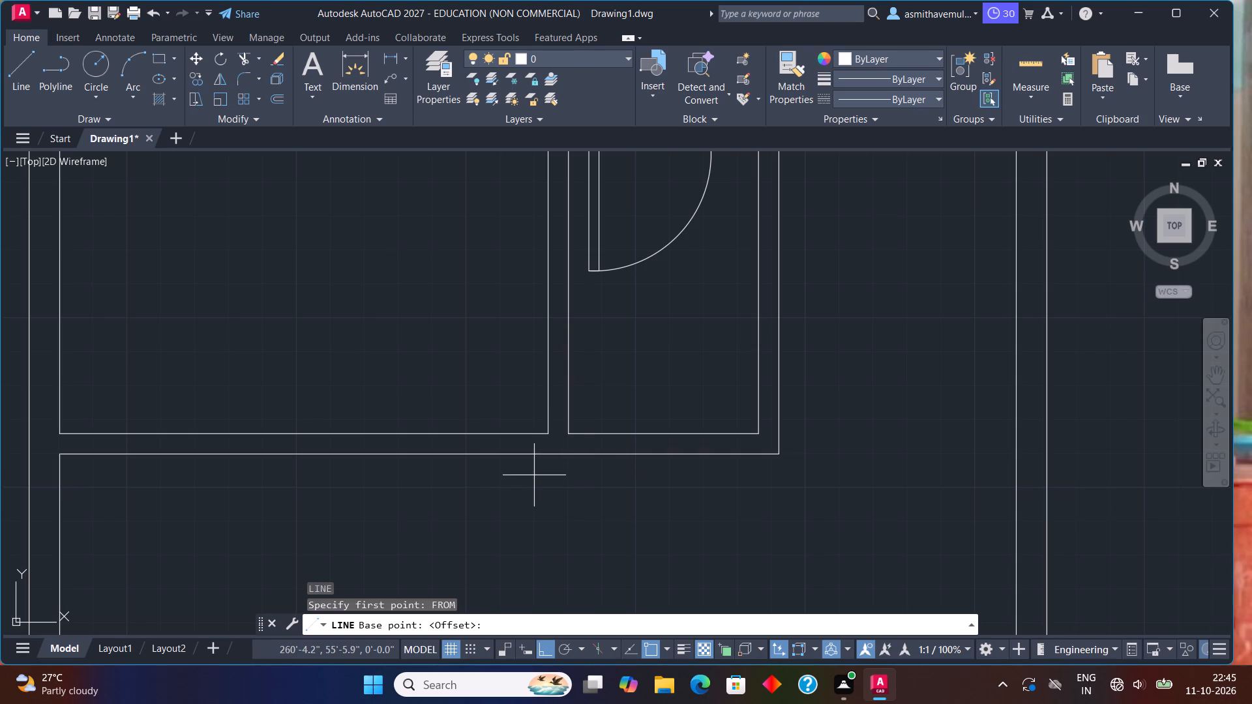
key(shift+at)
text(-3)
key(shift+quotedbl)
text(,0)
key(Return)
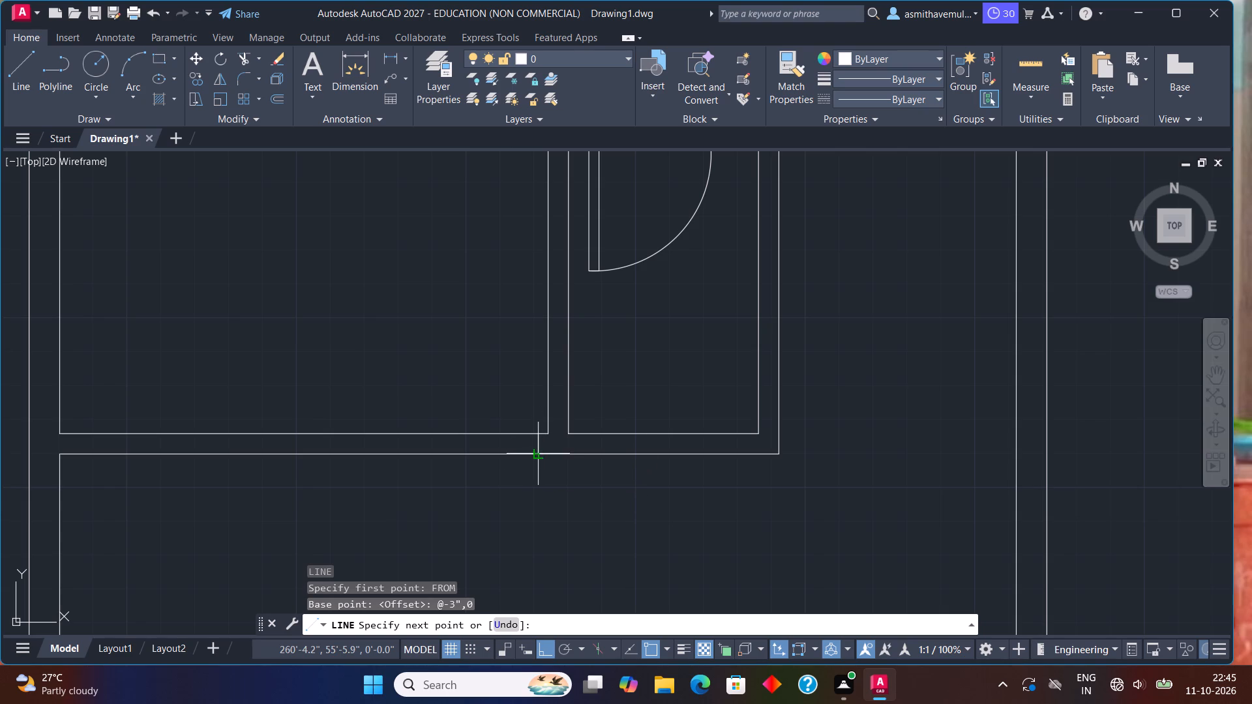
click(538, 454)
key(Escape)
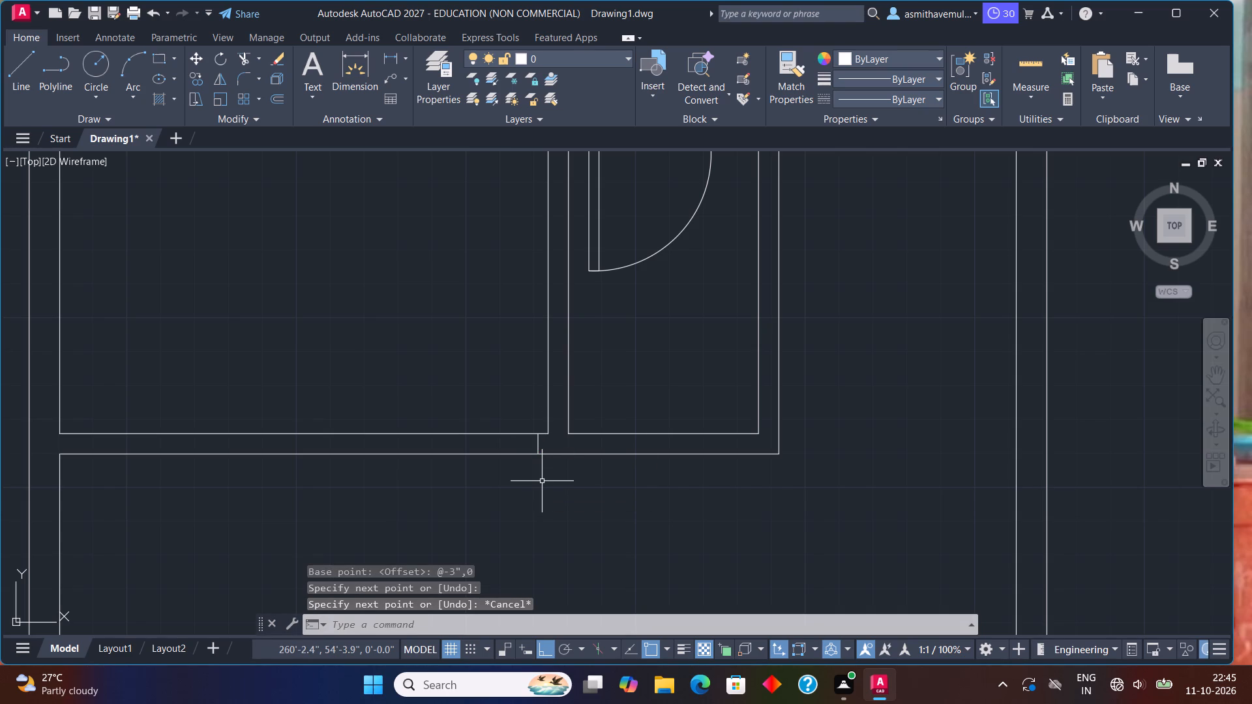
Offset the new jamb line 3" to the left.
key(o)
key(Return)
text(3")
key(Return)
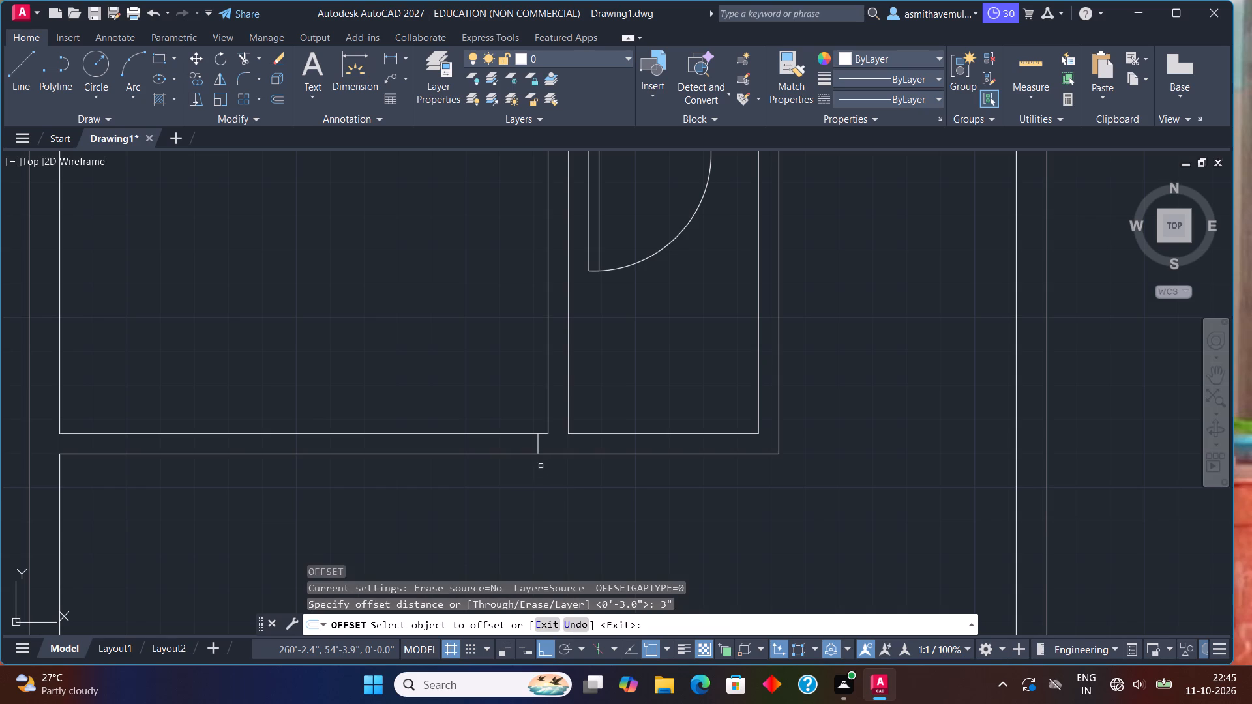
scroll(541, 440, up, 1)
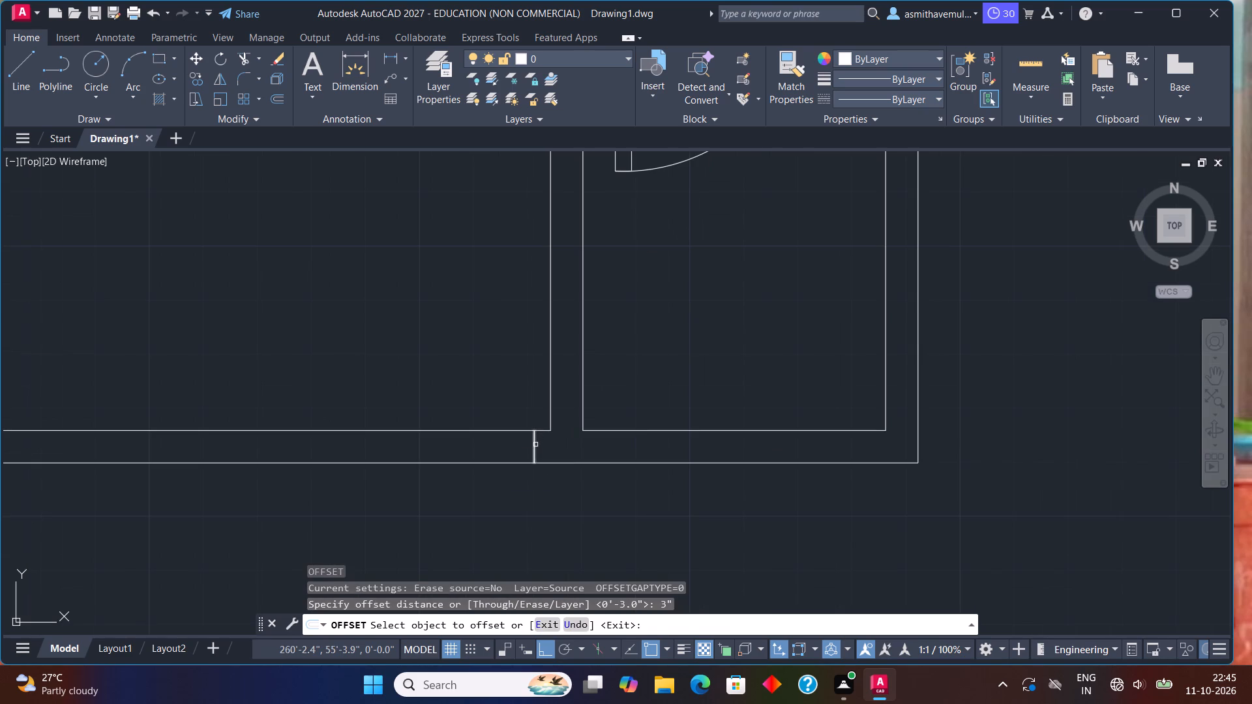
click(535, 445)
click(498, 451)
key(Escape)
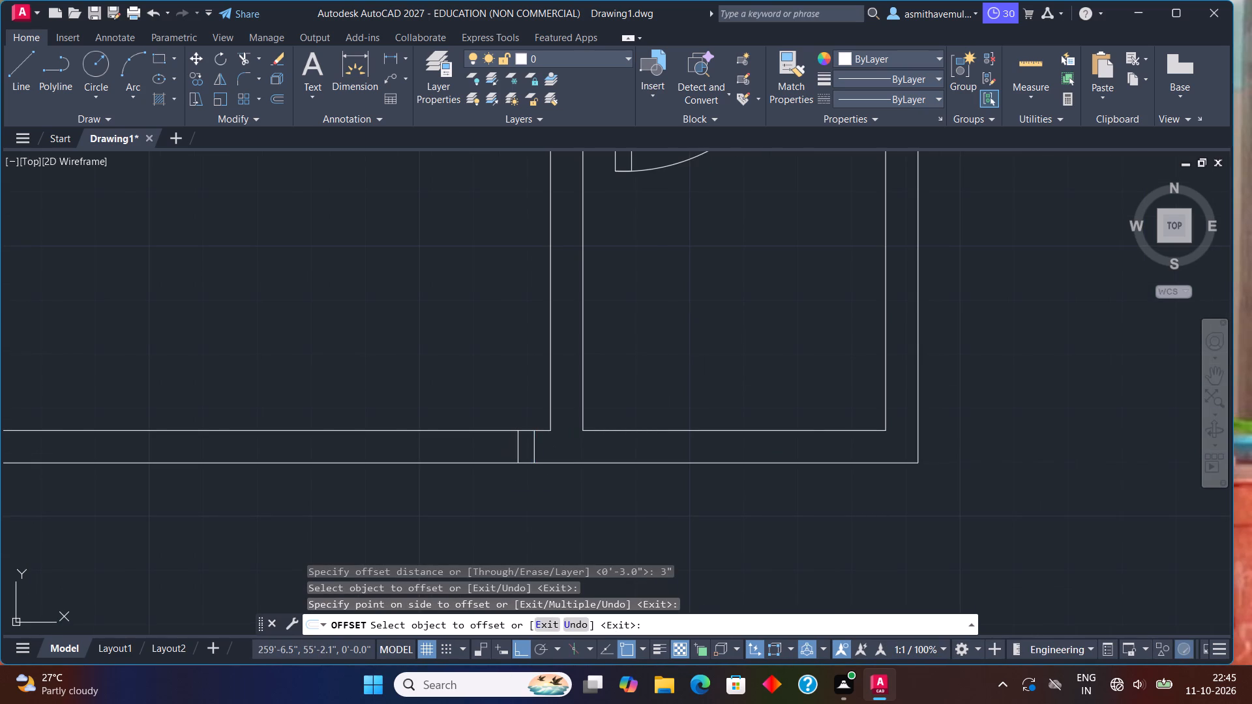
Offset the second jamb line 3' to the left to mark the door opening's far side.
key(o)
key(Return)
text(3')
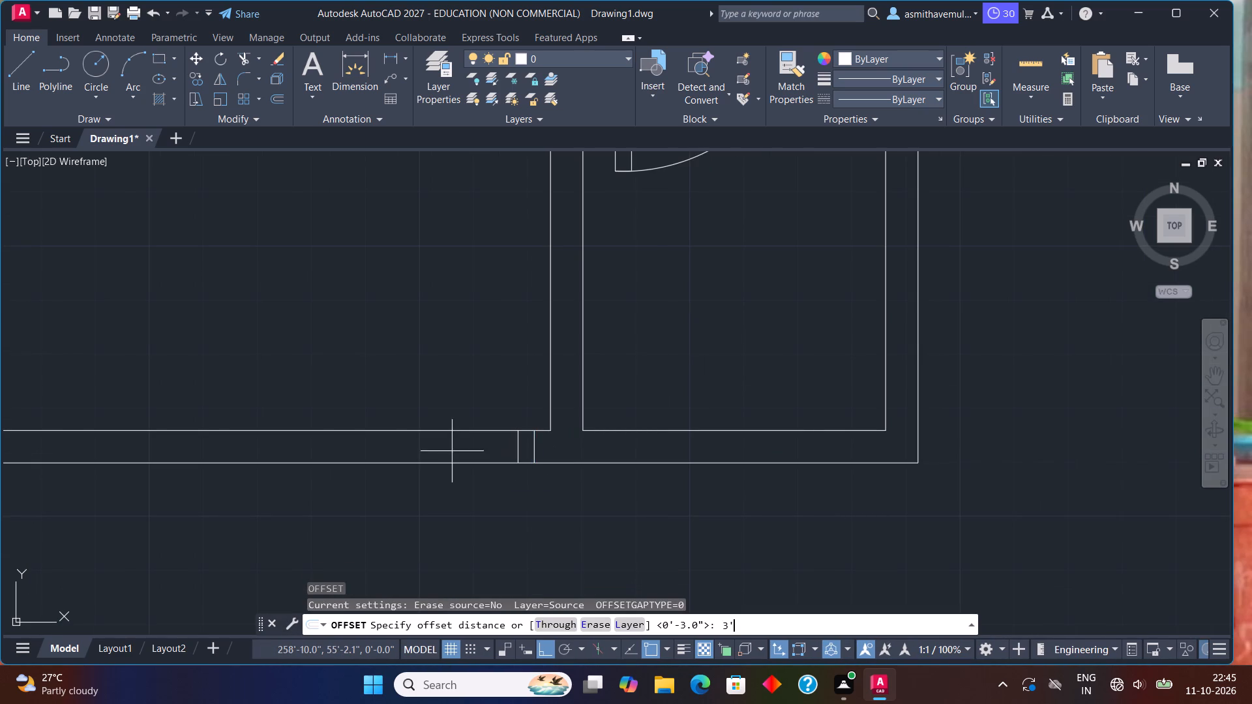
key(Return)
scroll(464, 449, up, 1)
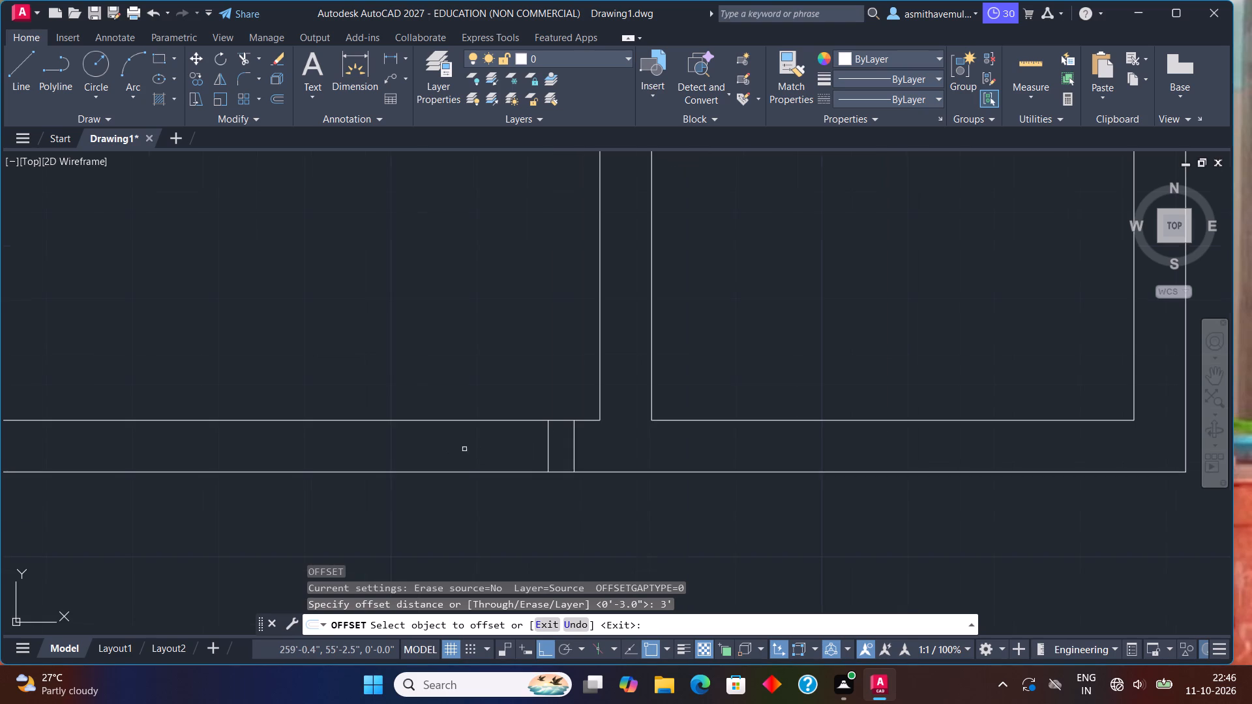
click(549, 442)
click(499, 443)
scroll(498, 443, down, 1)
middle_drag(498, 443, 536, 430)
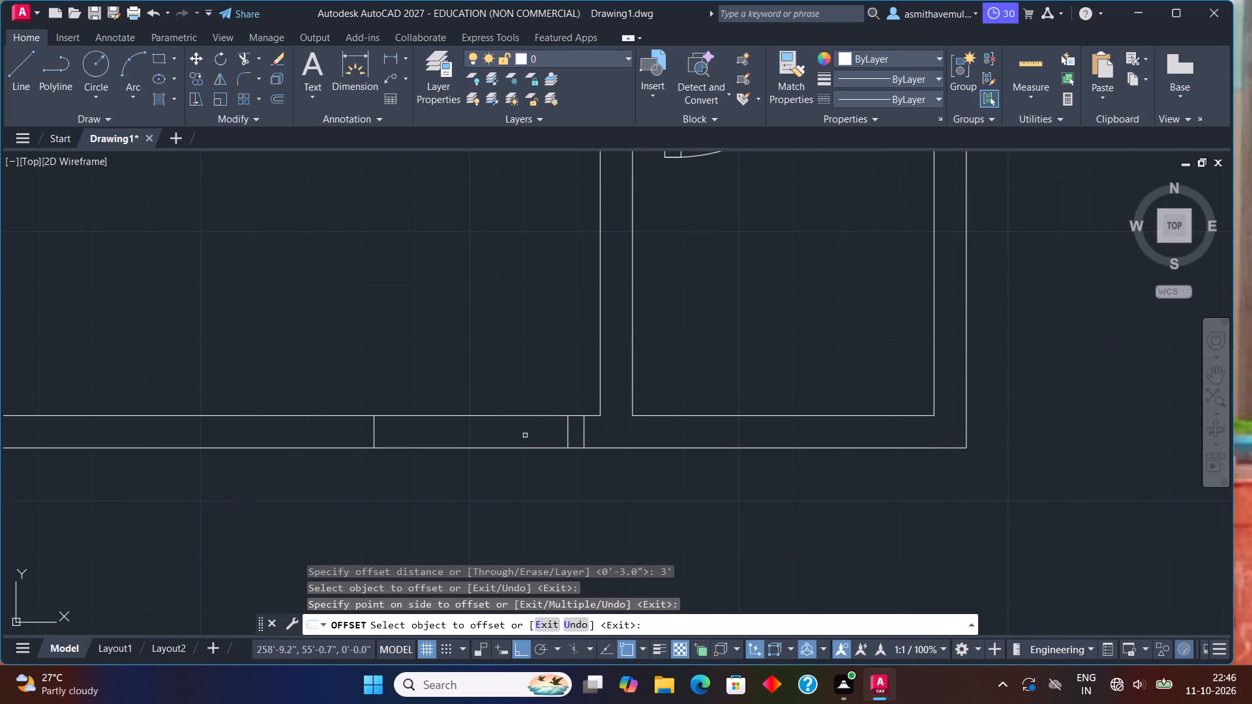
key(Escape)
Offset the jamb line at the opening's left end 3" to the left.
key(o)
key(Return)
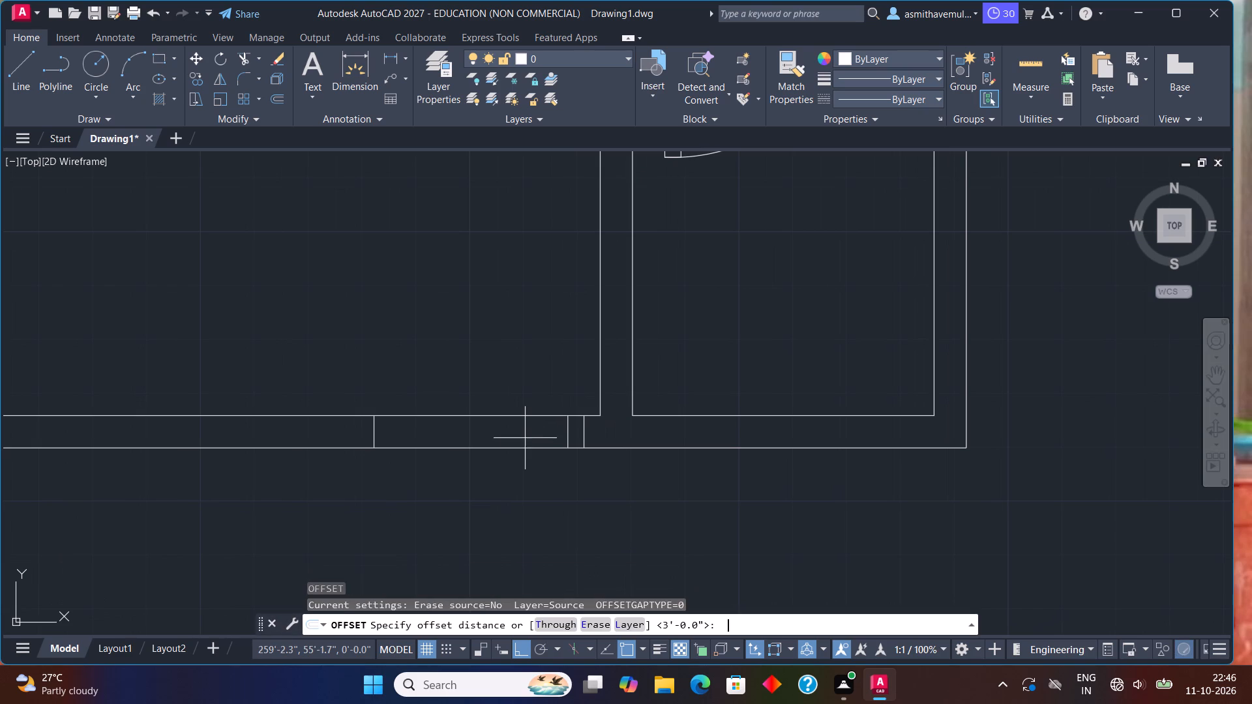
key(3)
key(shift+quotedbl)
key(Return)
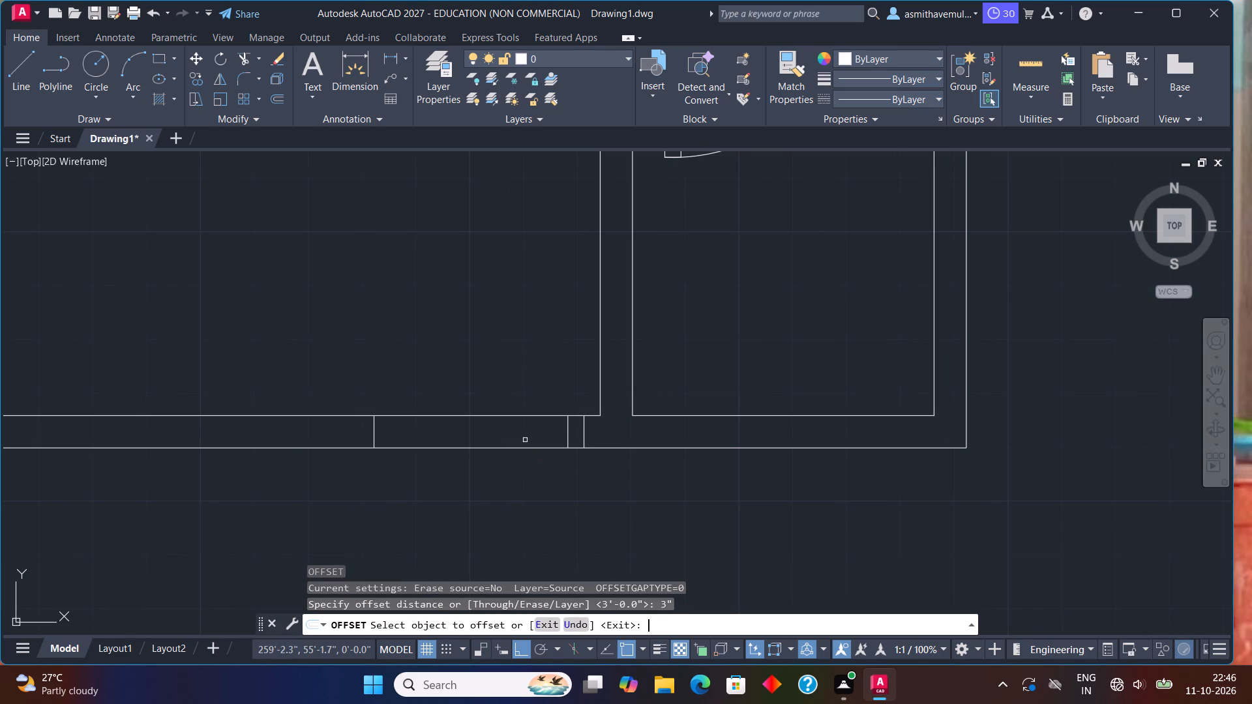
click(374, 432)
click(336, 432)
key(Escape)
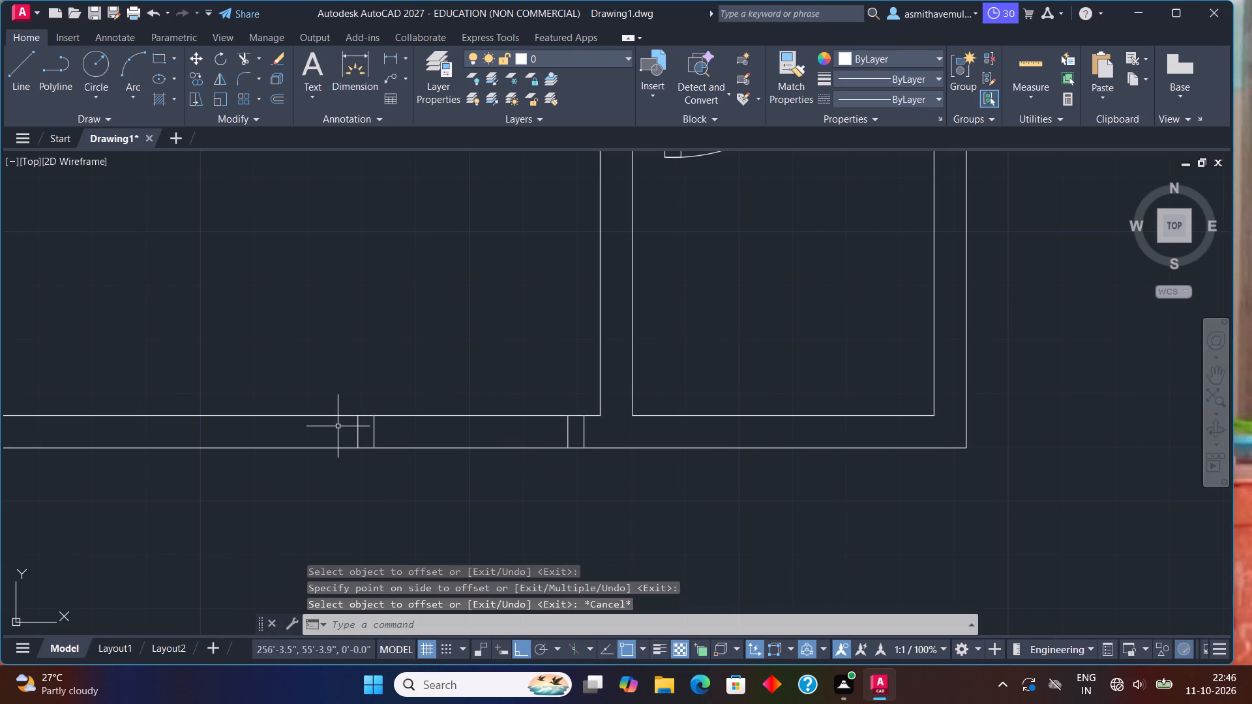
Trim both wall lines between the two inner jamb lines to open the doorway in the room's lower wall.
text(TRIM)
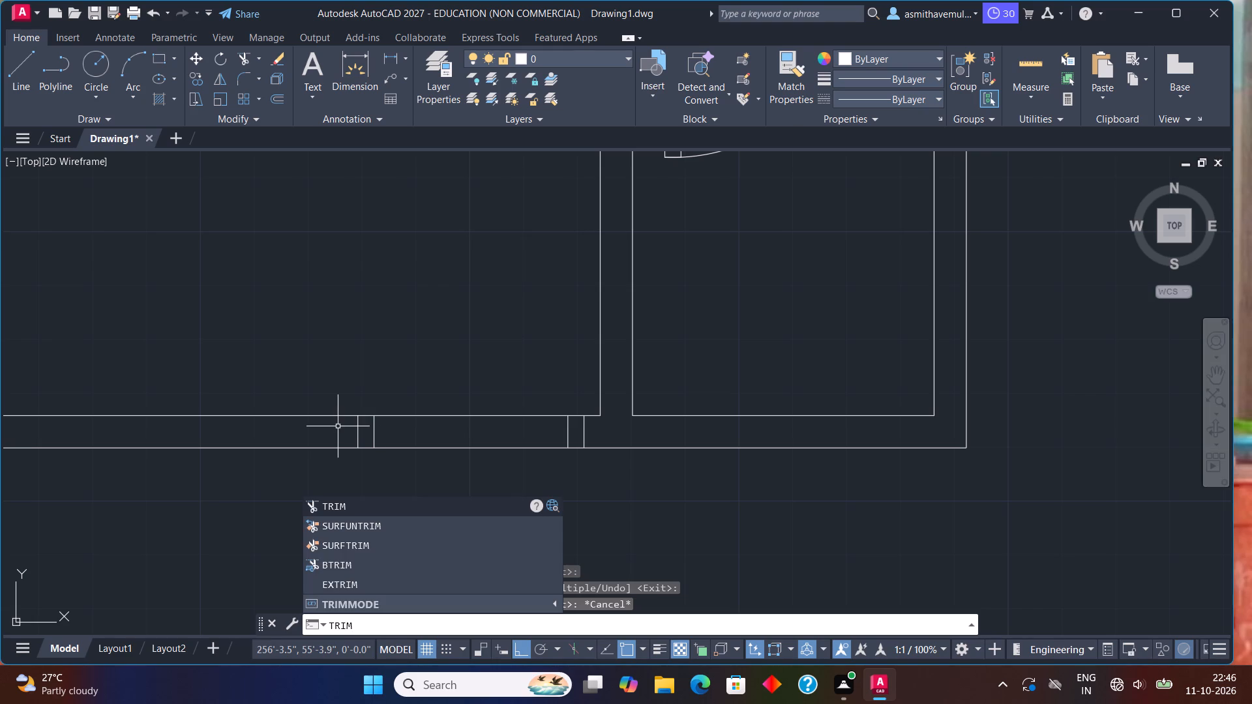
key(Return)
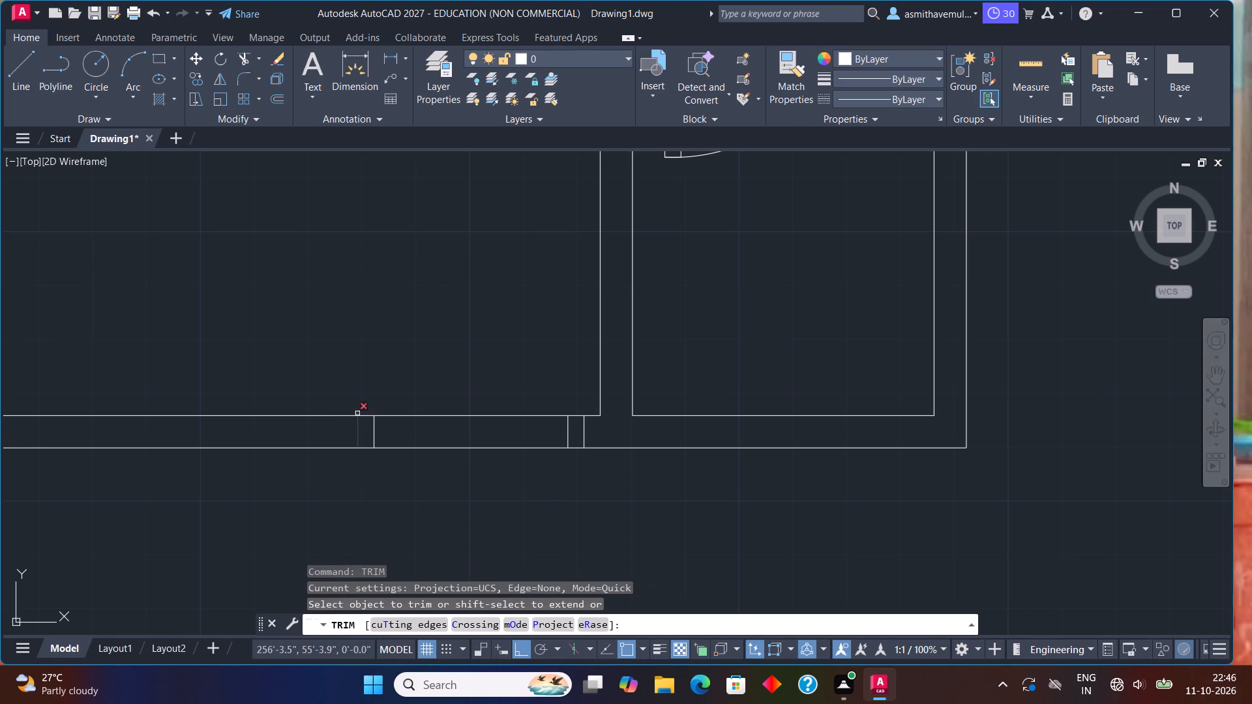
drag(407, 463, 432, 409)
middle_drag(432, 409, 435, 432)
key(Escape)
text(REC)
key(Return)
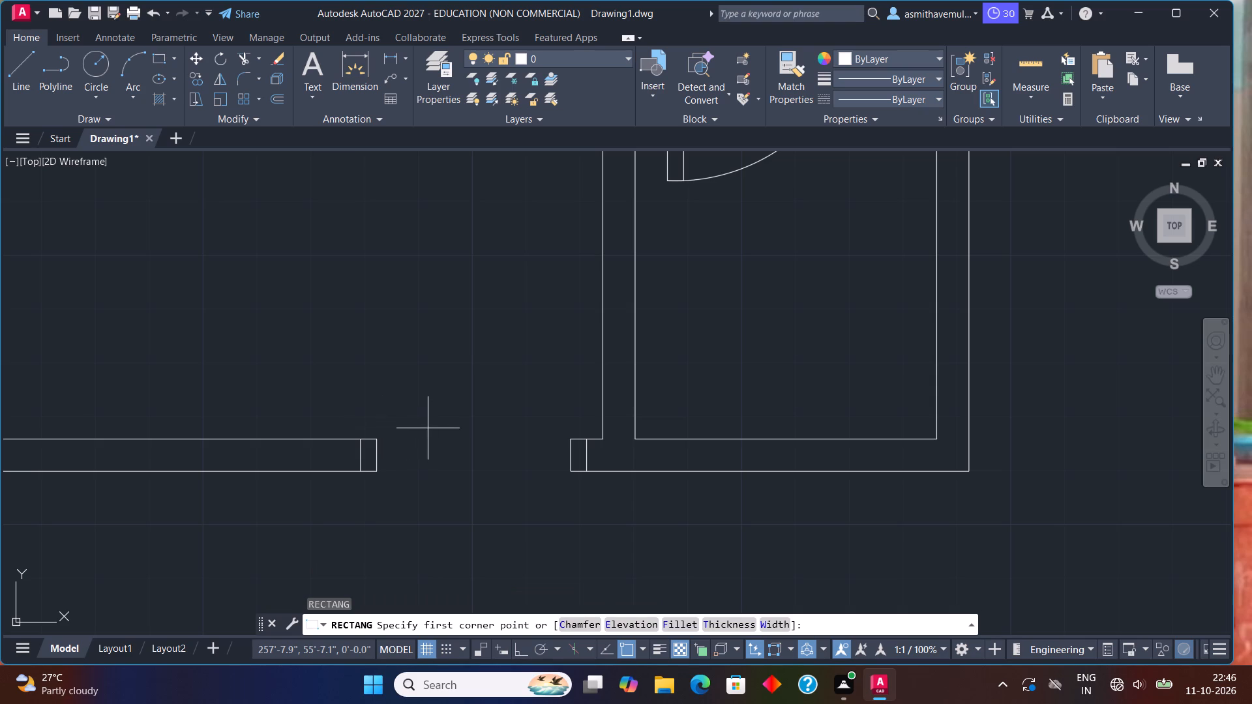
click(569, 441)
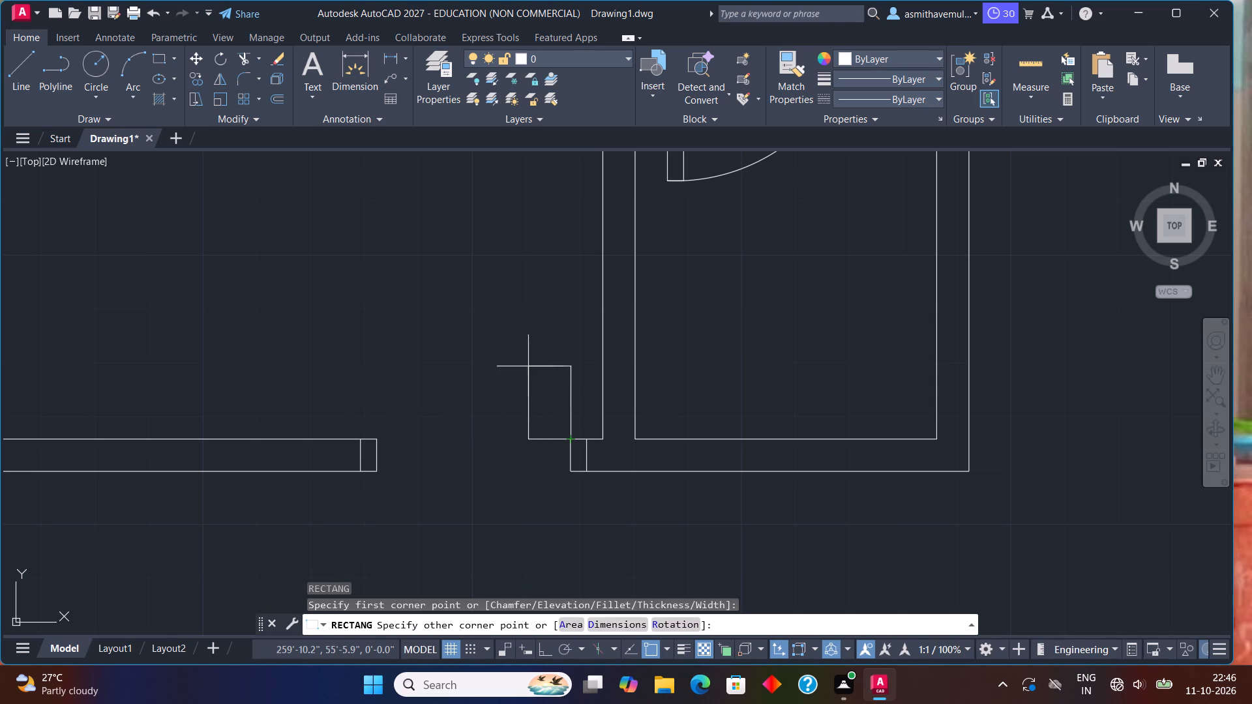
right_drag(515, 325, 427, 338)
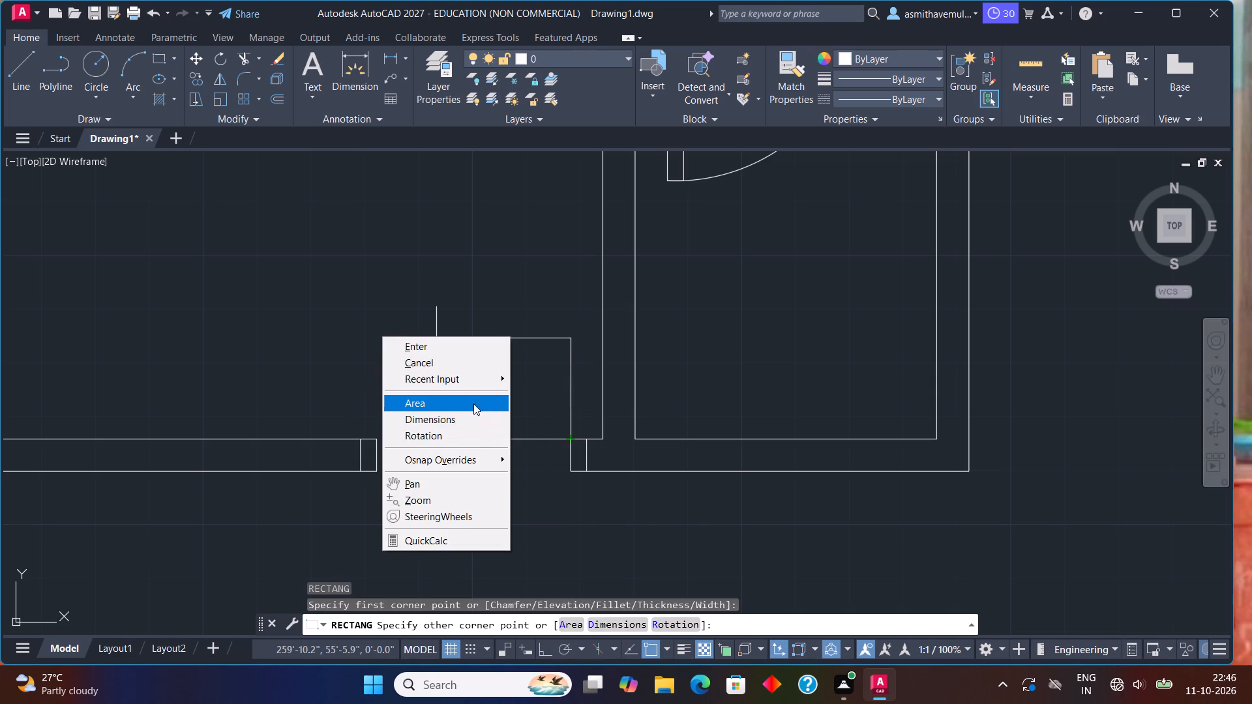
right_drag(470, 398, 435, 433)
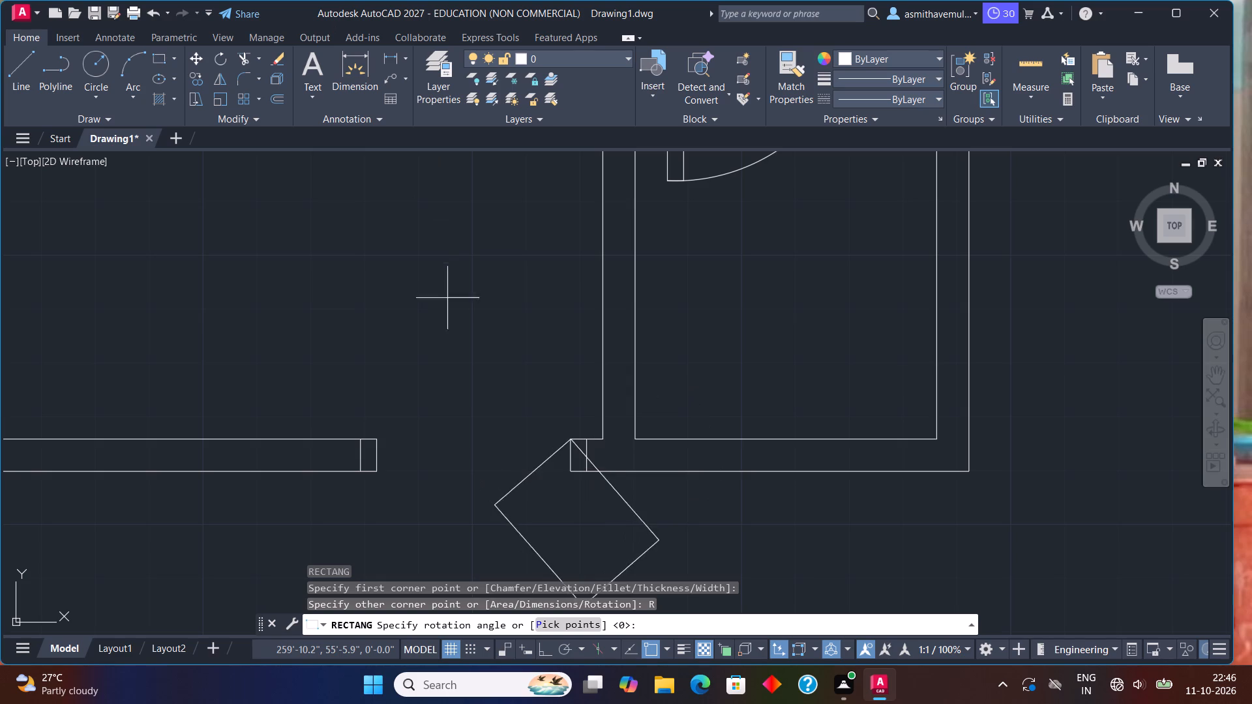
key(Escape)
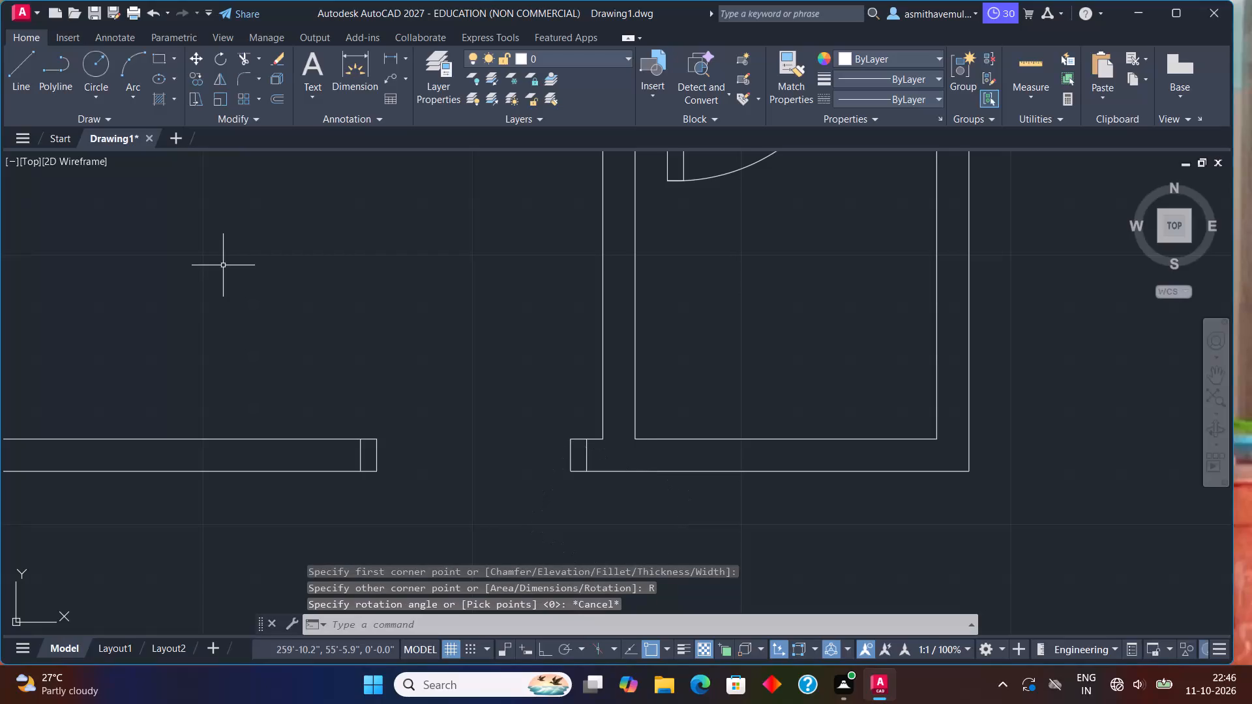
Draw a door leaf rectangle 3" by 3' with 0 rotation, rising from the right jamb of the lower-wall doorway.
text(REC)
key(Return)
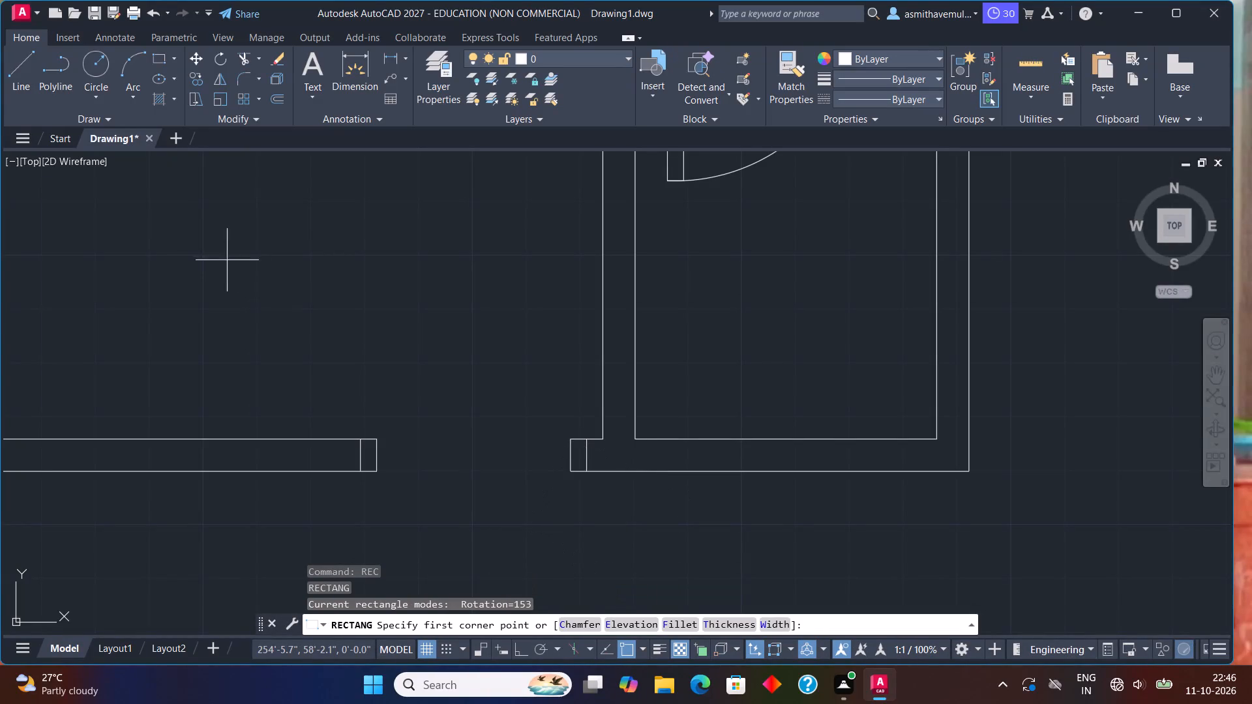
middle_drag(336, 278, 413, 387)
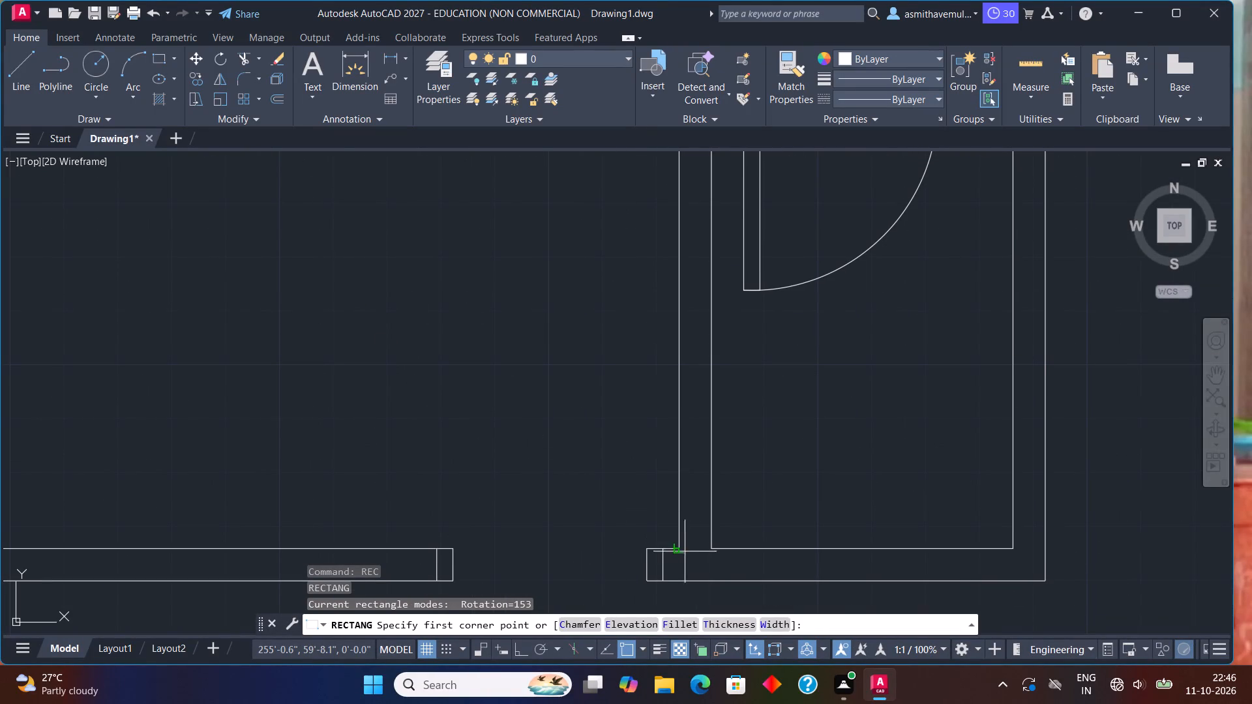
drag(646, 553, 634, 549)
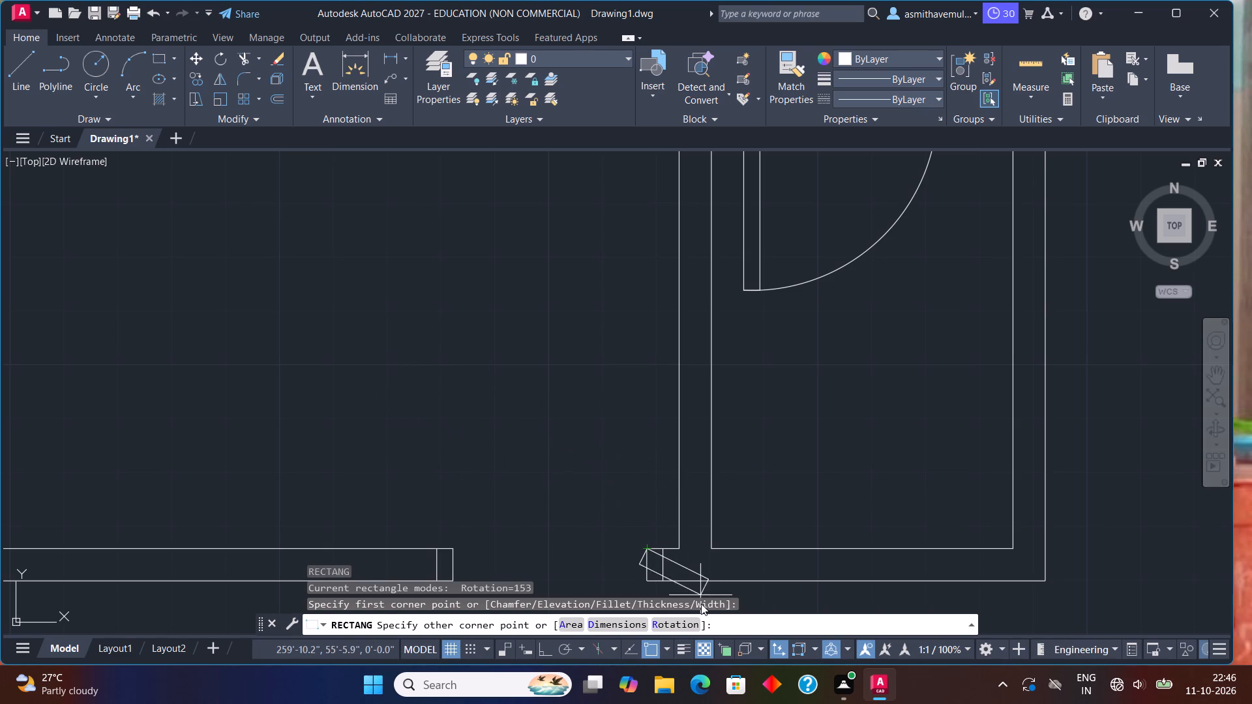
click(691, 624)
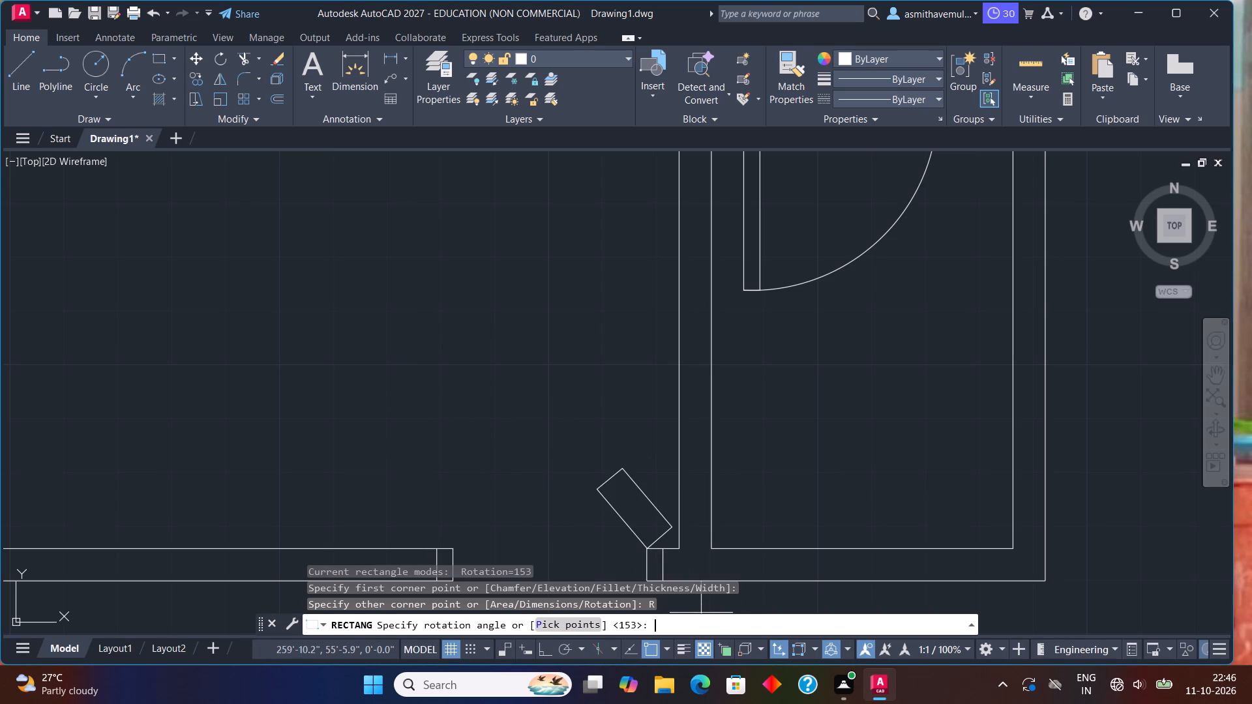
key(0)
key(Return)
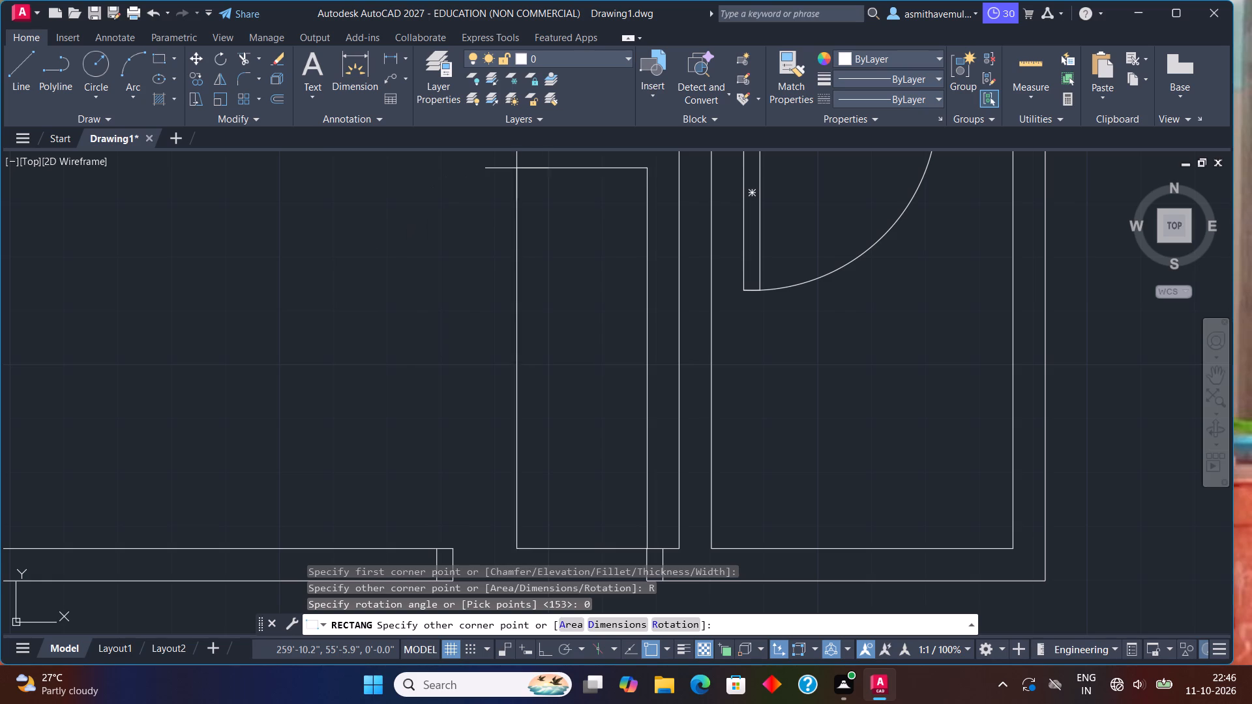
key(d)
key(Return)
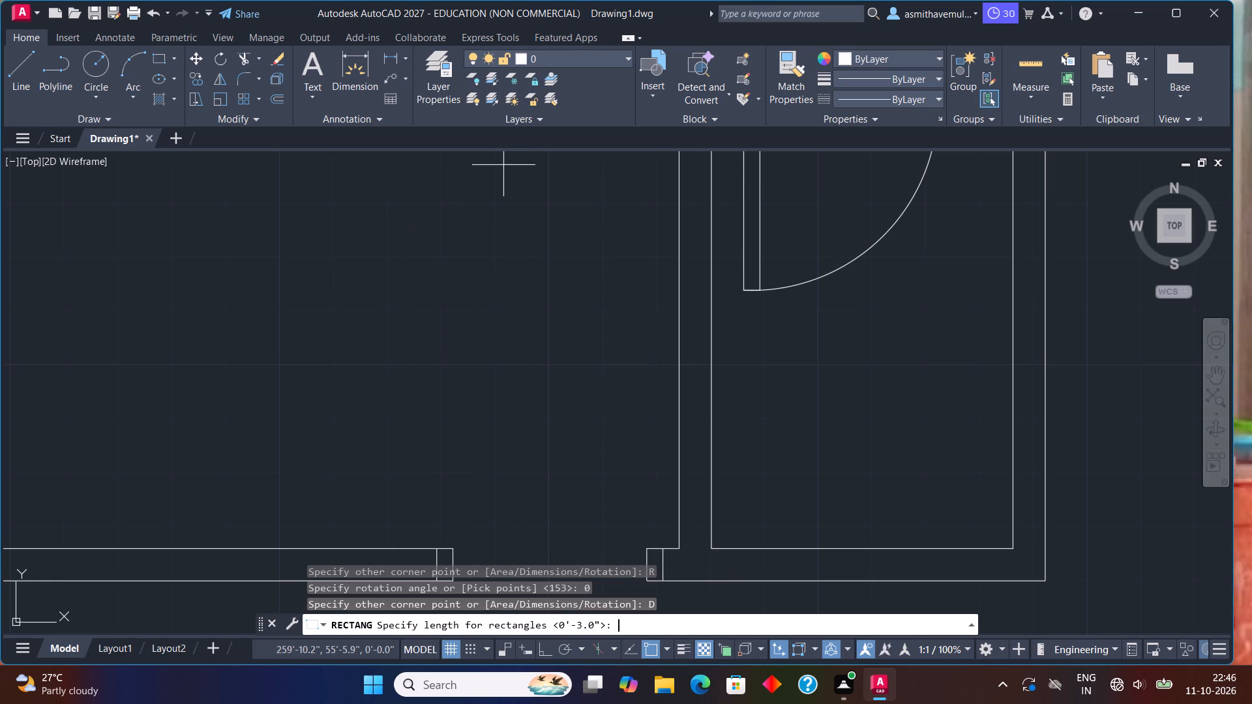
key(3)
key(shift+quotedbl)
key(Return)
text(3')
key(Return)
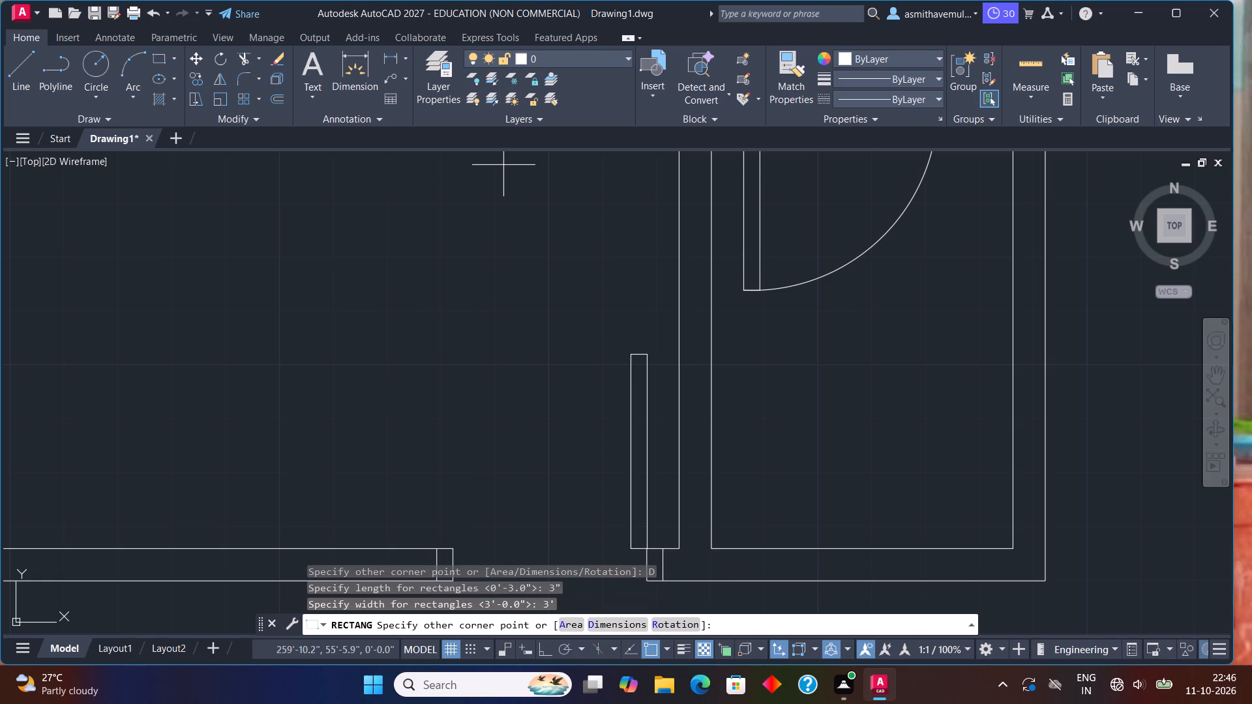
click(542, 379)
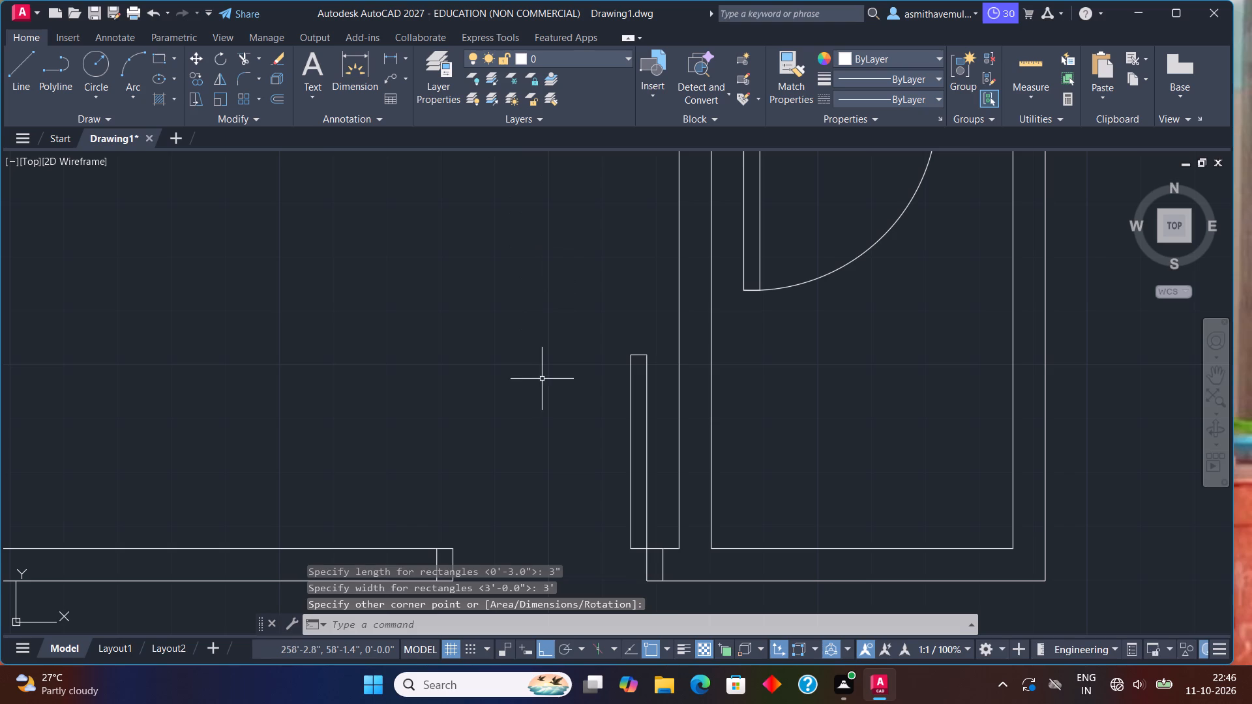
Draw the door swing arc from the top of the new leaf to the doorway's opposite jamb.
text(ARC)
key(Return)
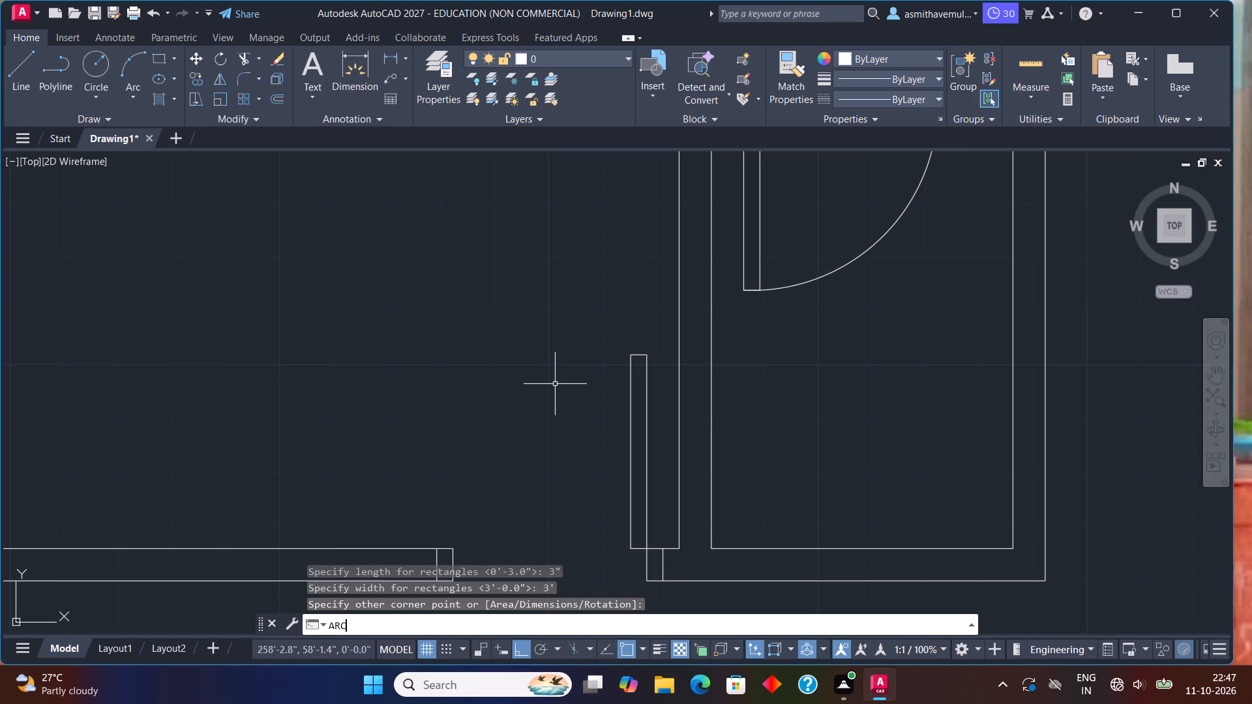
click(649, 355)
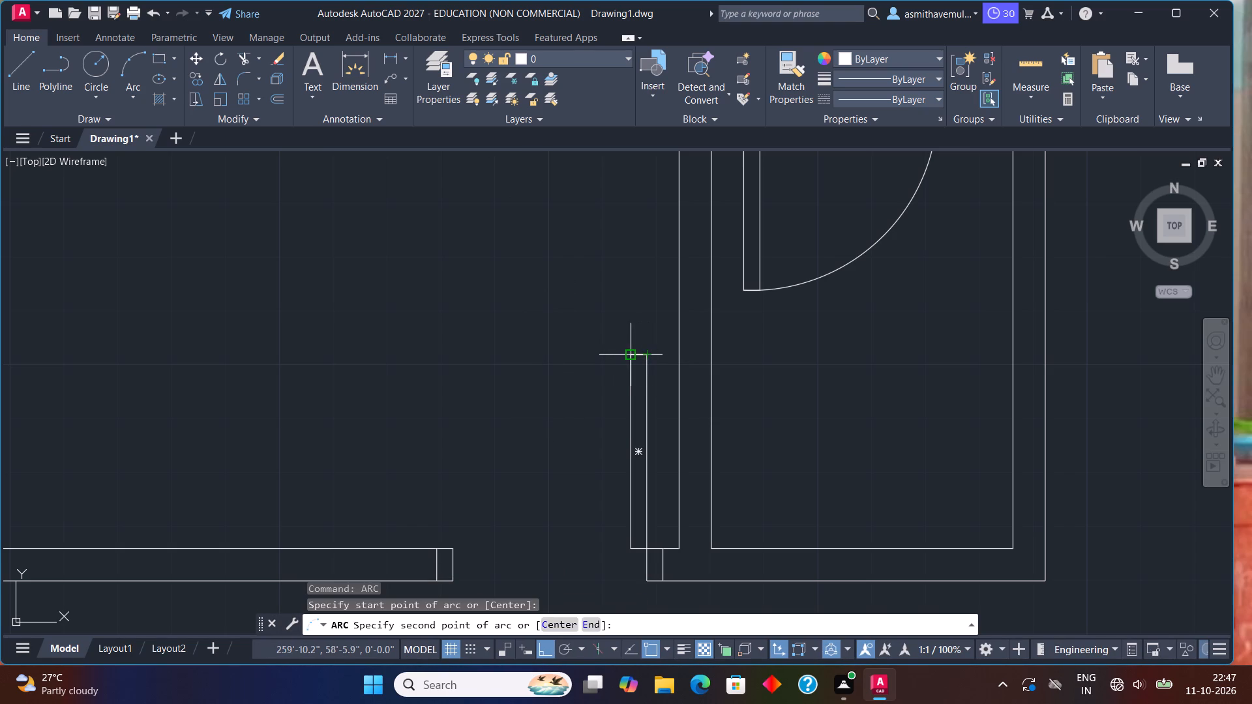
click(629, 355)
click(455, 548)
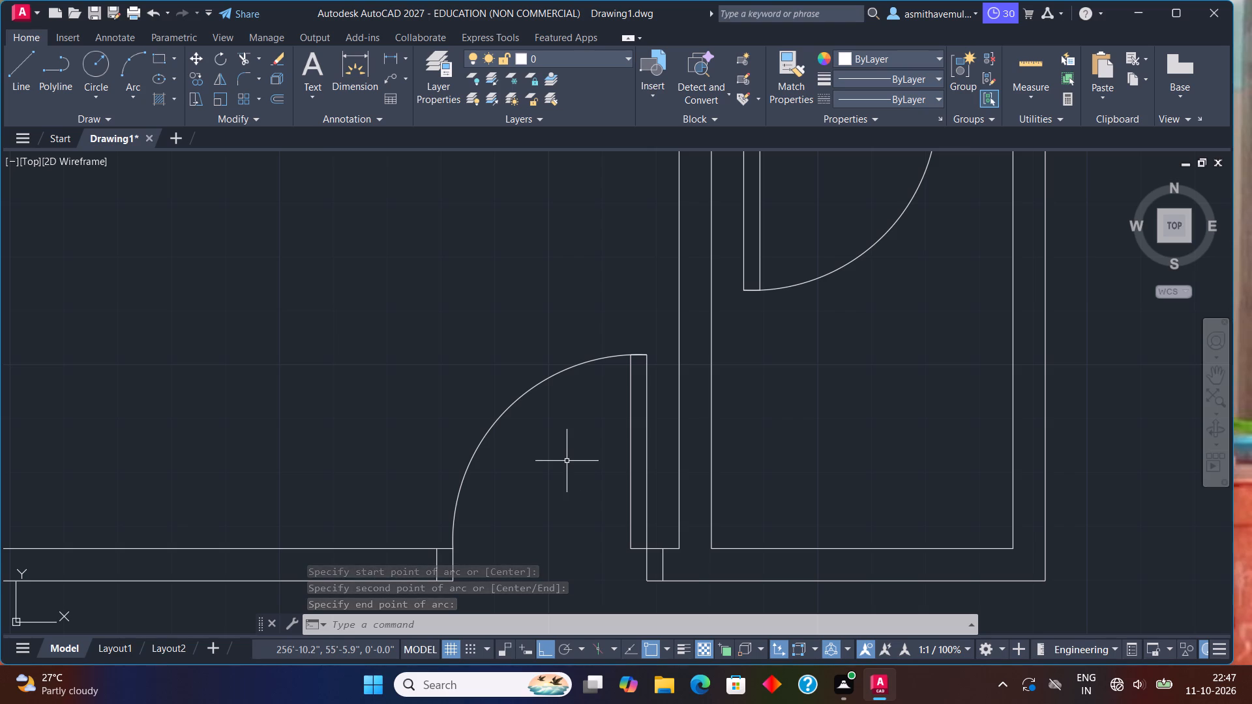
Examine the second floor plan's rooms, doors and staircase from the lower wall up to the top rooms.
scroll(573, 458, down, 1)
middle_drag(599, 504, 589, 478)
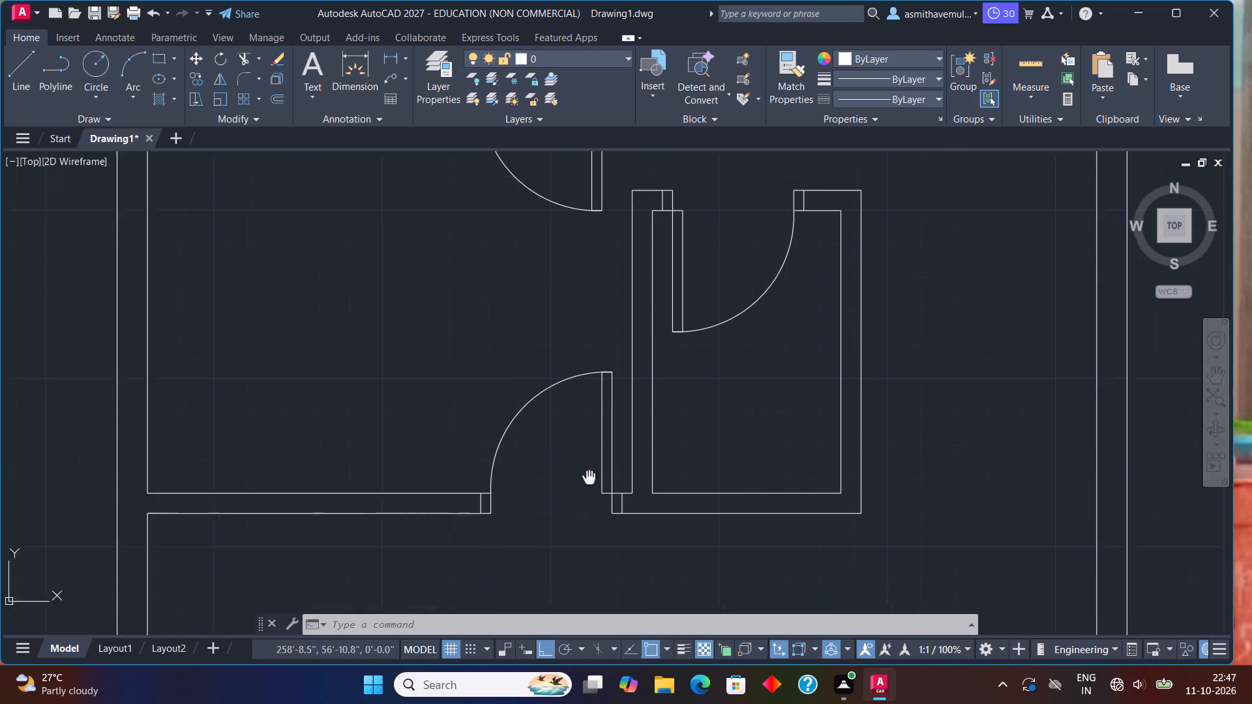
middle_drag(589, 478, 559, 350)
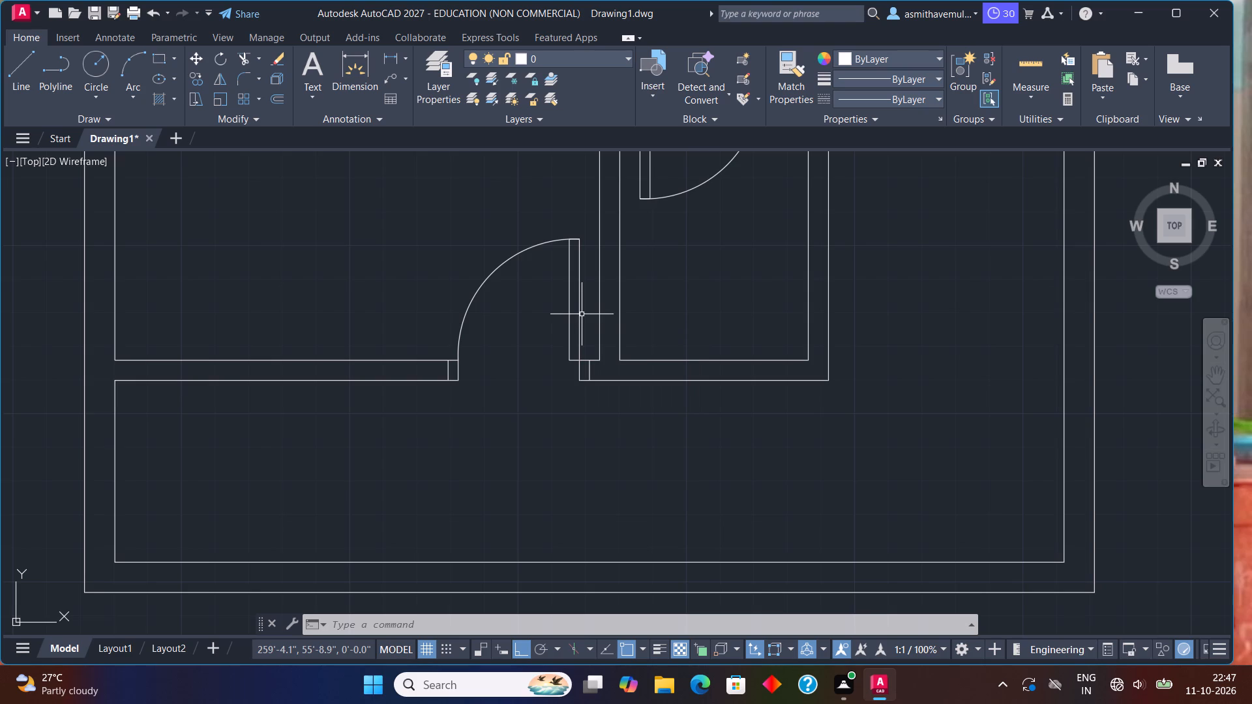
scroll(569, 313, down, 1)
middle_drag(559, 270, 600, 326)
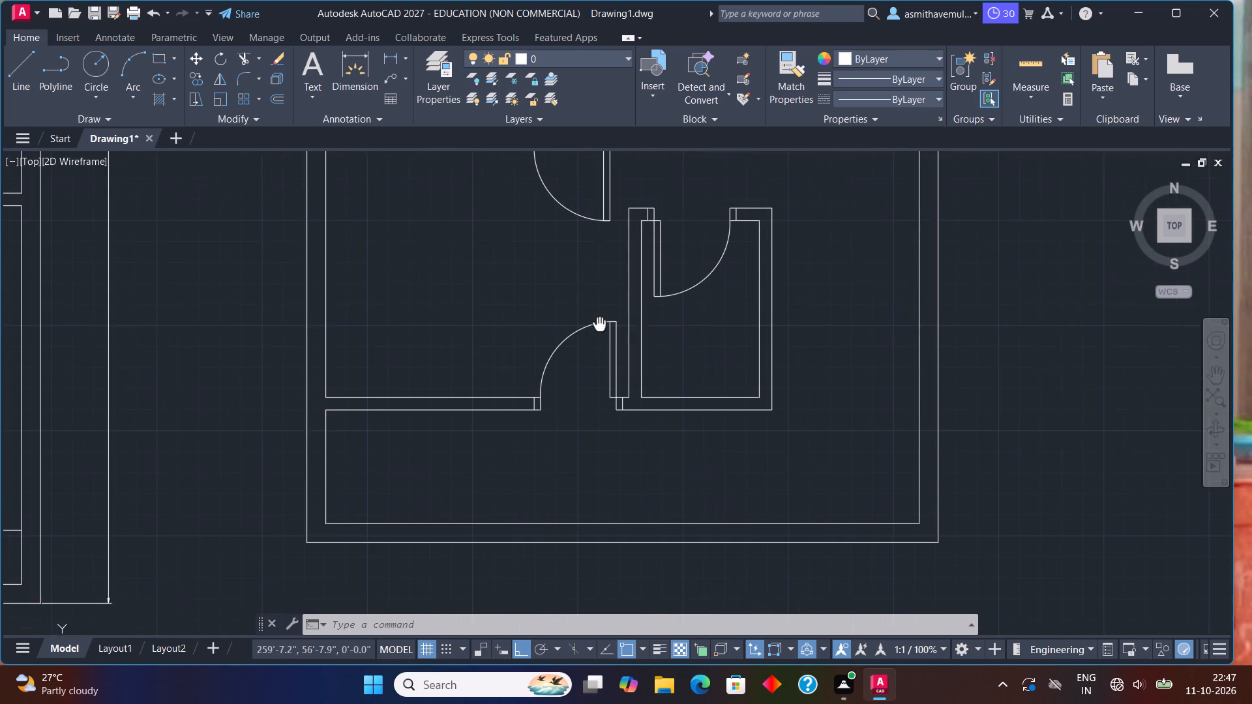
middle_drag(600, 326, 602, 330)
middle_drag(528, 322, 601, 379)
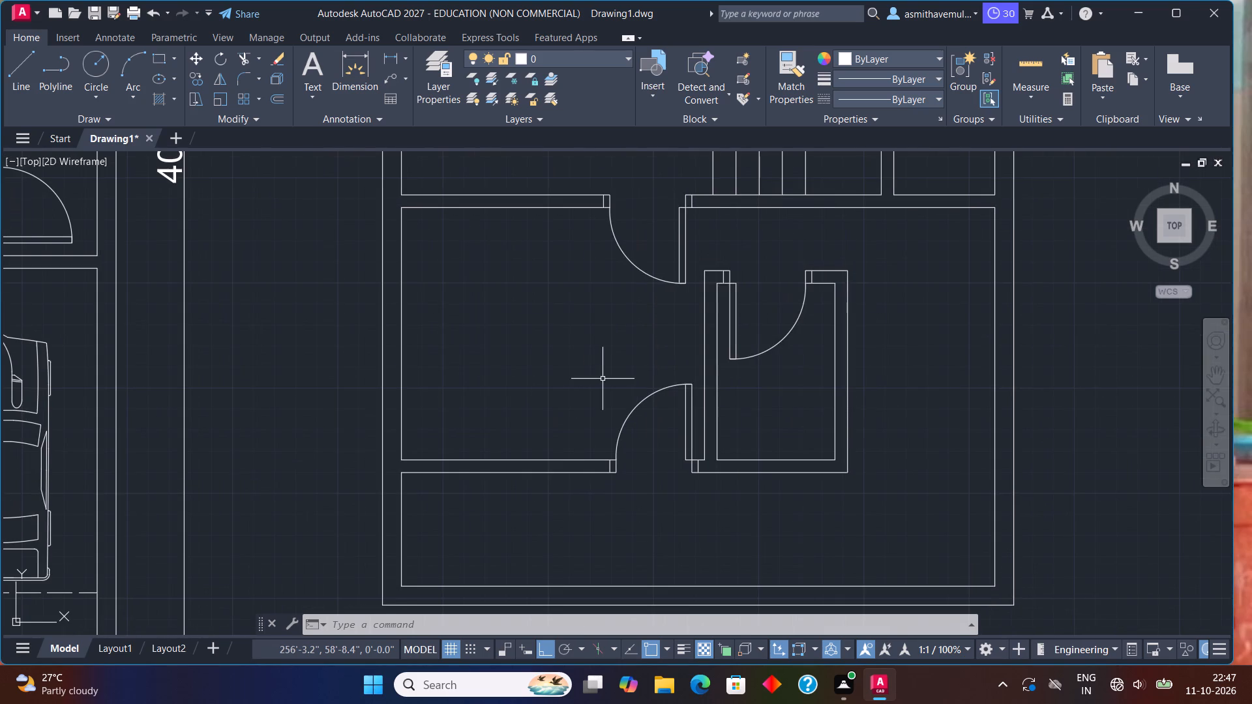
middle_drag(619, 342, 678, 480)
middle_drag(661, 407, 659, 607)
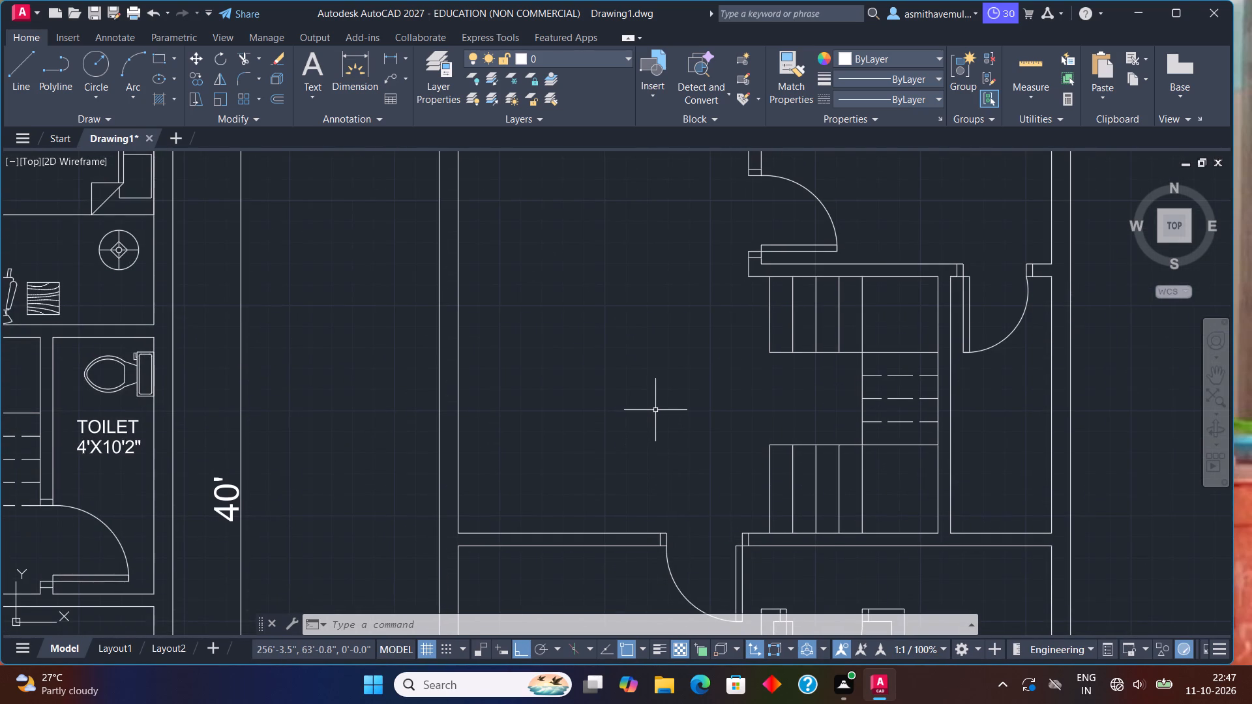
scroll(492, 320, down, 1)
middle_drag(513, 286, 513, 446)
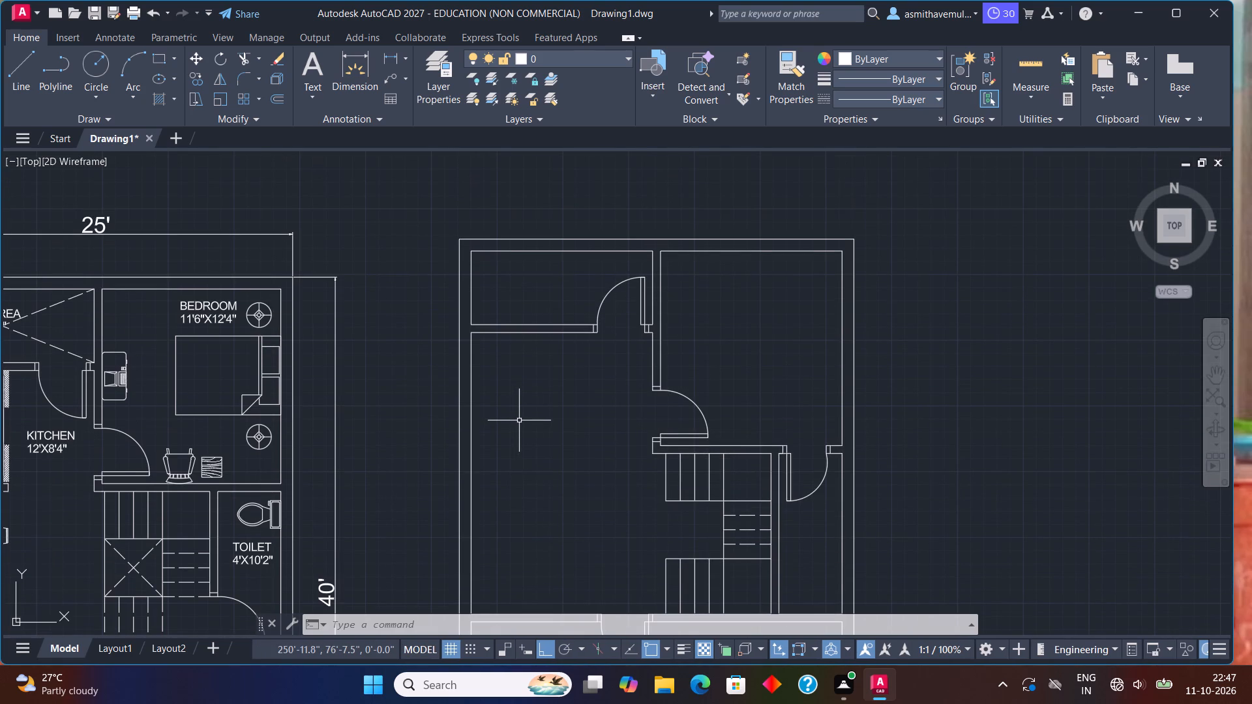
Insert the roundback loveseat, rectangular woodgrain table, 30 x 60 in. desk, computer terminal, rocking chair and queen bed blocks from DesignCenter beside the second plan.
key(ctrl+2)
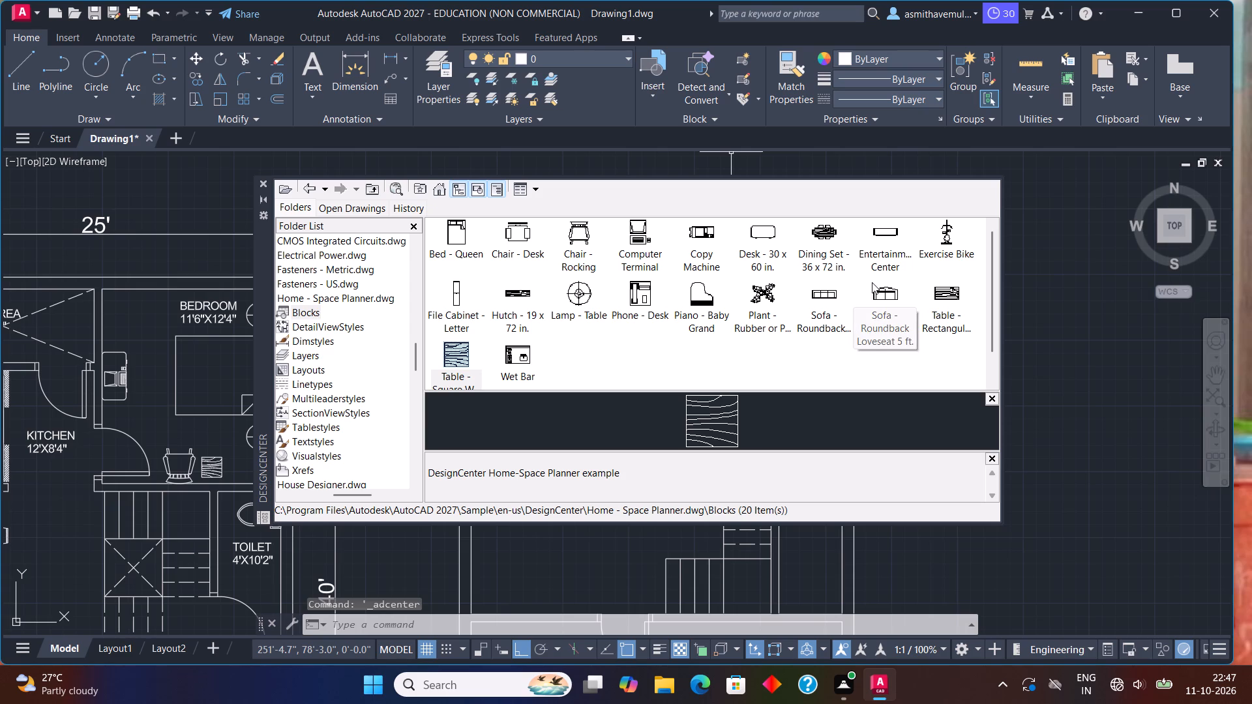
drag(881, 296, 1059, 405)
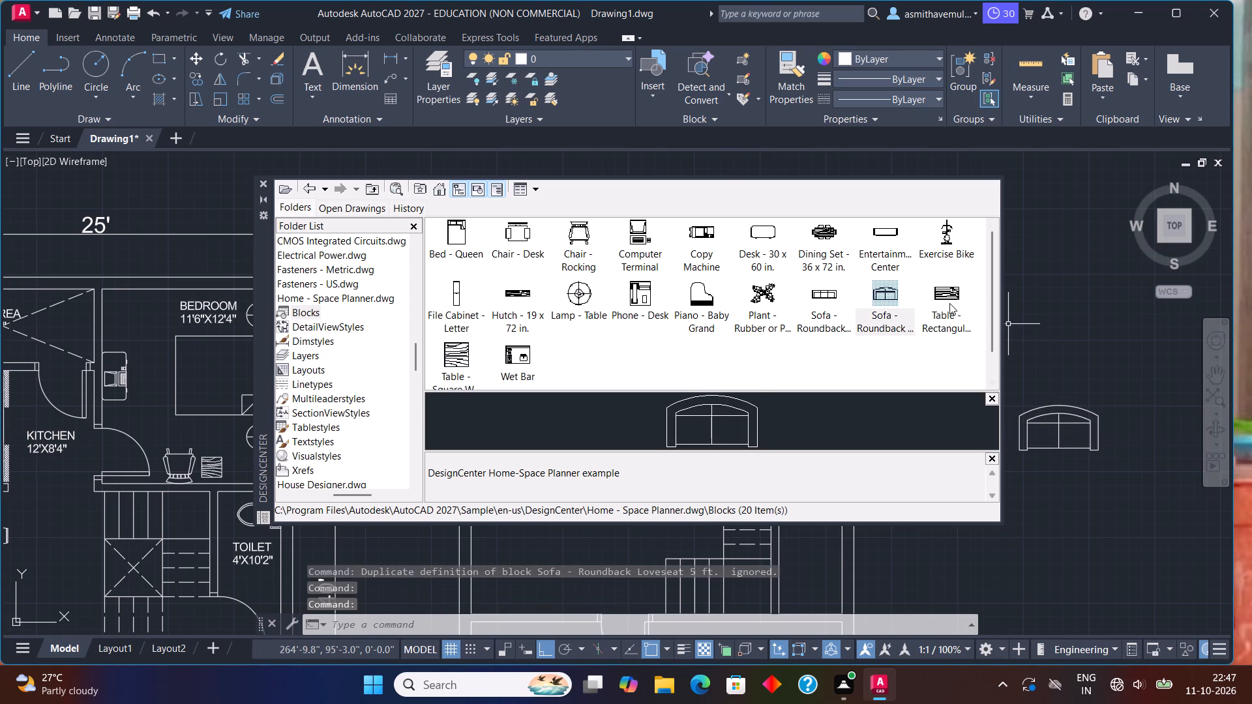
drag(949, 303, 1196, 363)
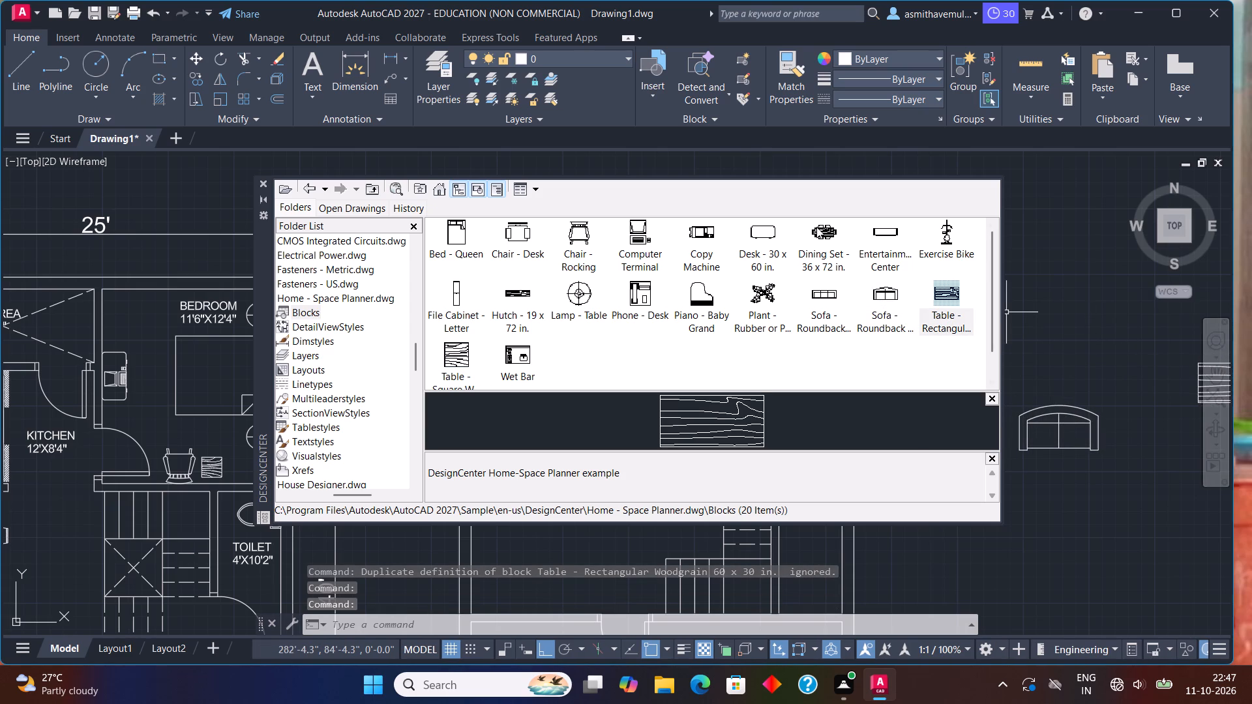
drag(748, 233, 1067, 239)
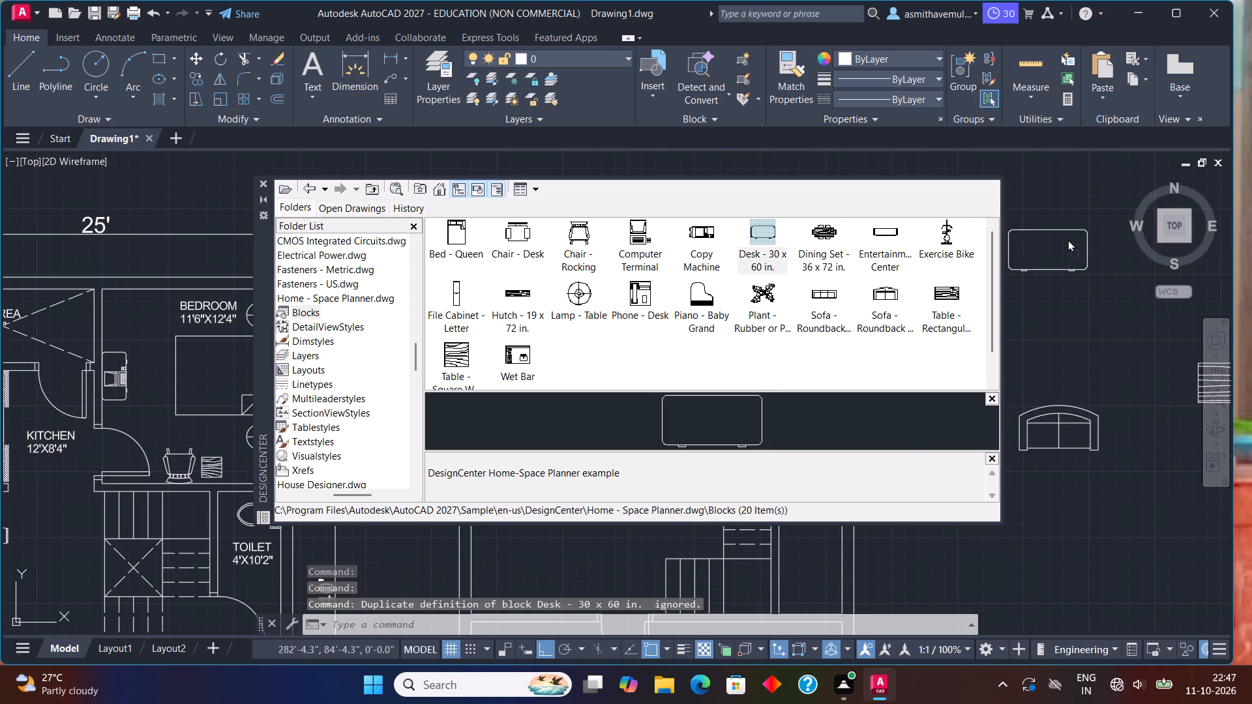
drag(1067, 239, 1072, 242)
drag(636, 236, 1037, 324)
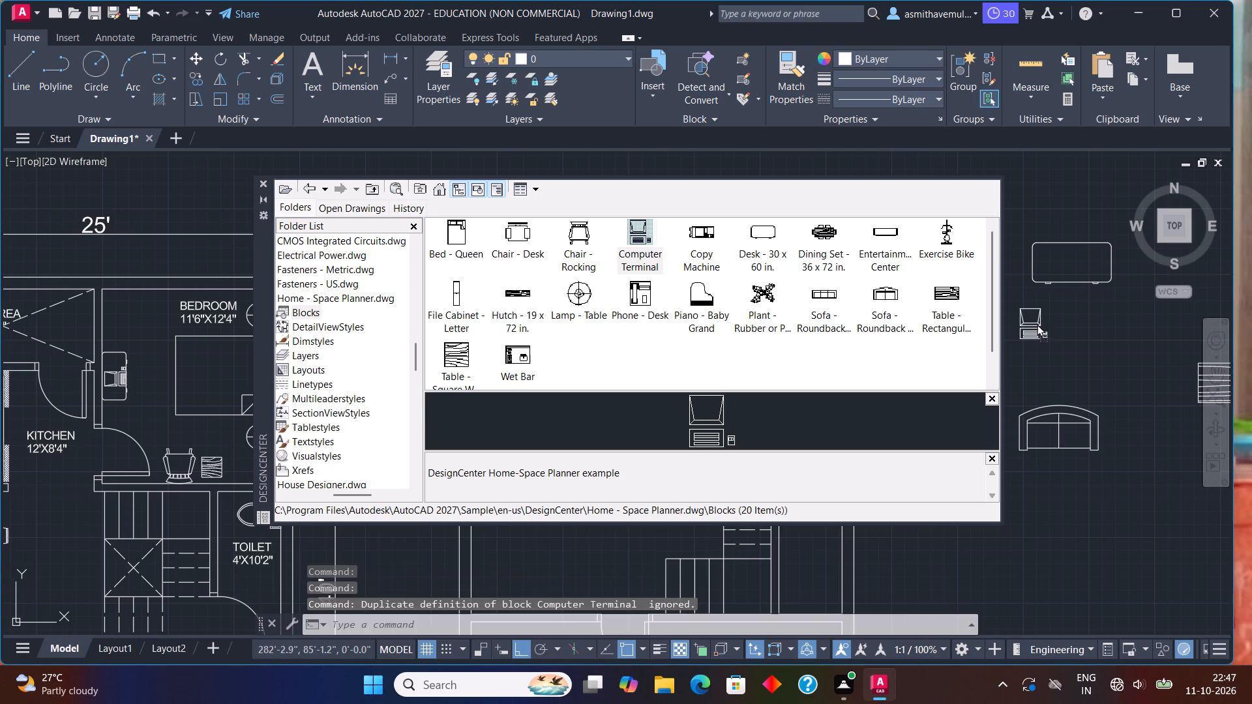
drag(1037, 324, 1045, 327)
drag(578, 227, 843, 384)
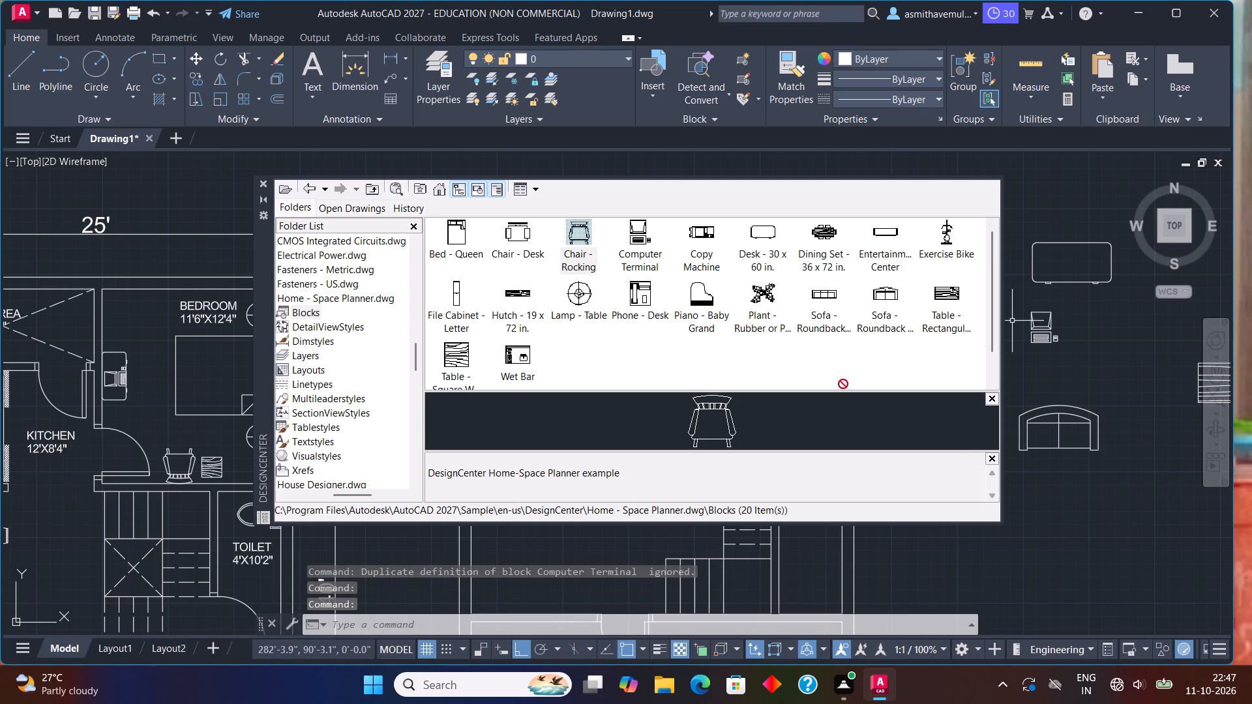
drag(843, 384, 1052, 495)
drag(445, 231, 462, 235)
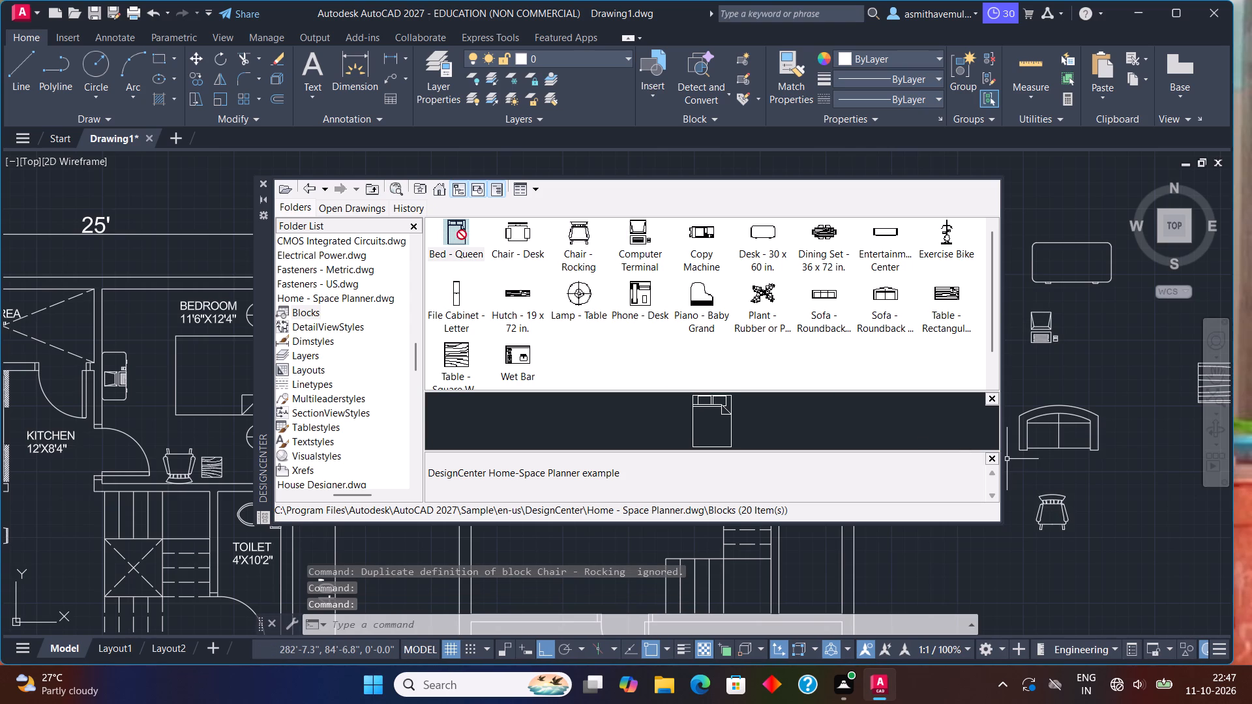
drag(462, 235, 1118, 499)
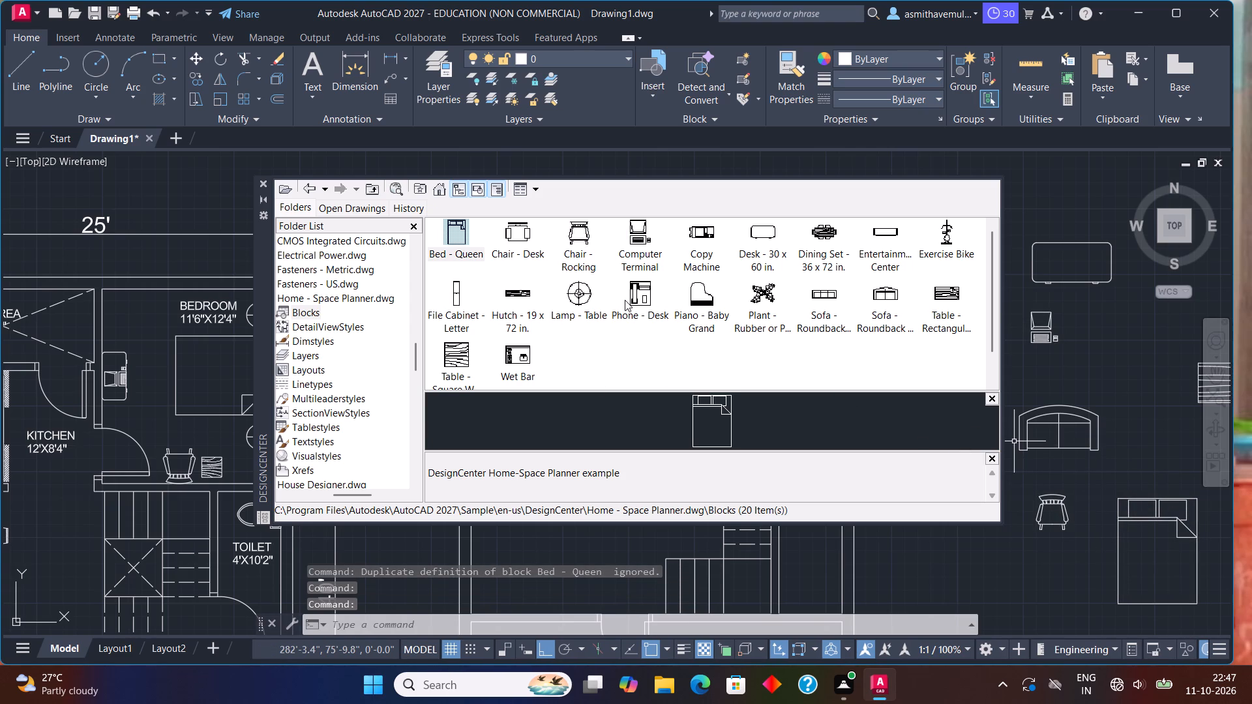
click(261, 182)
Rotate the queen bed 90° clockwise about its upper-right corner so its pillows face right.
middle_drag(800, 291, 625, 302)
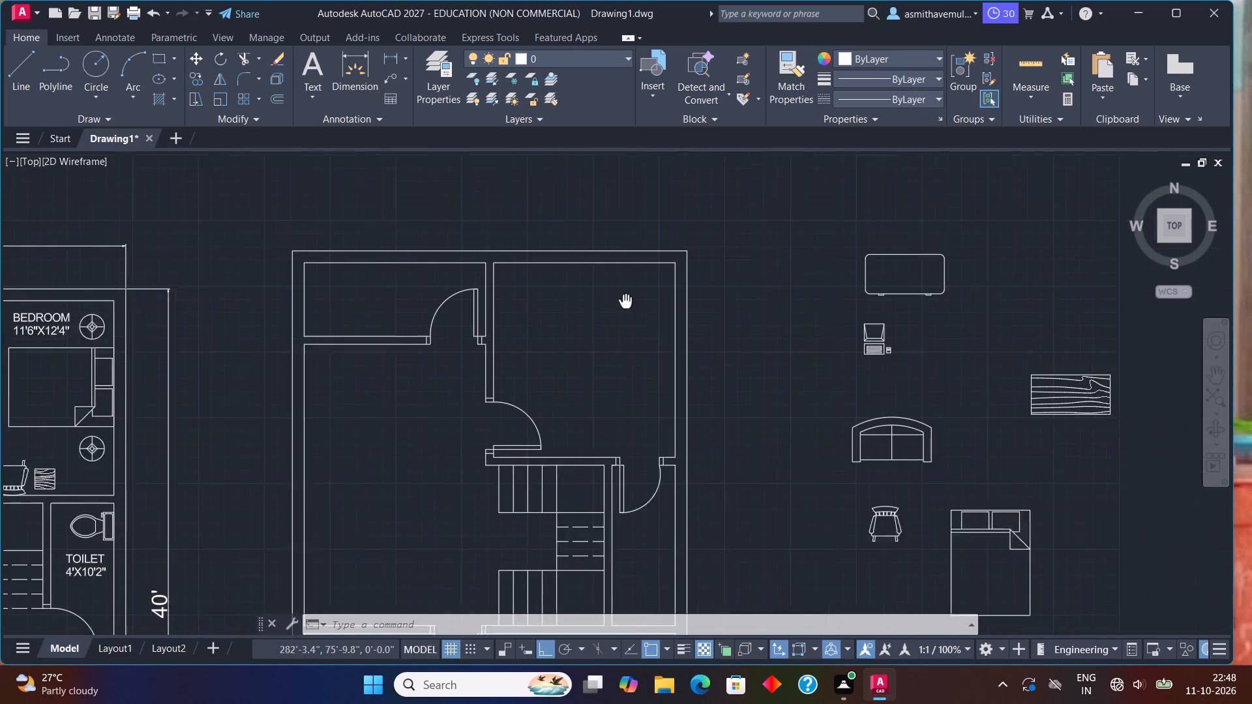
middle_drag(625, 302, 594, 302)
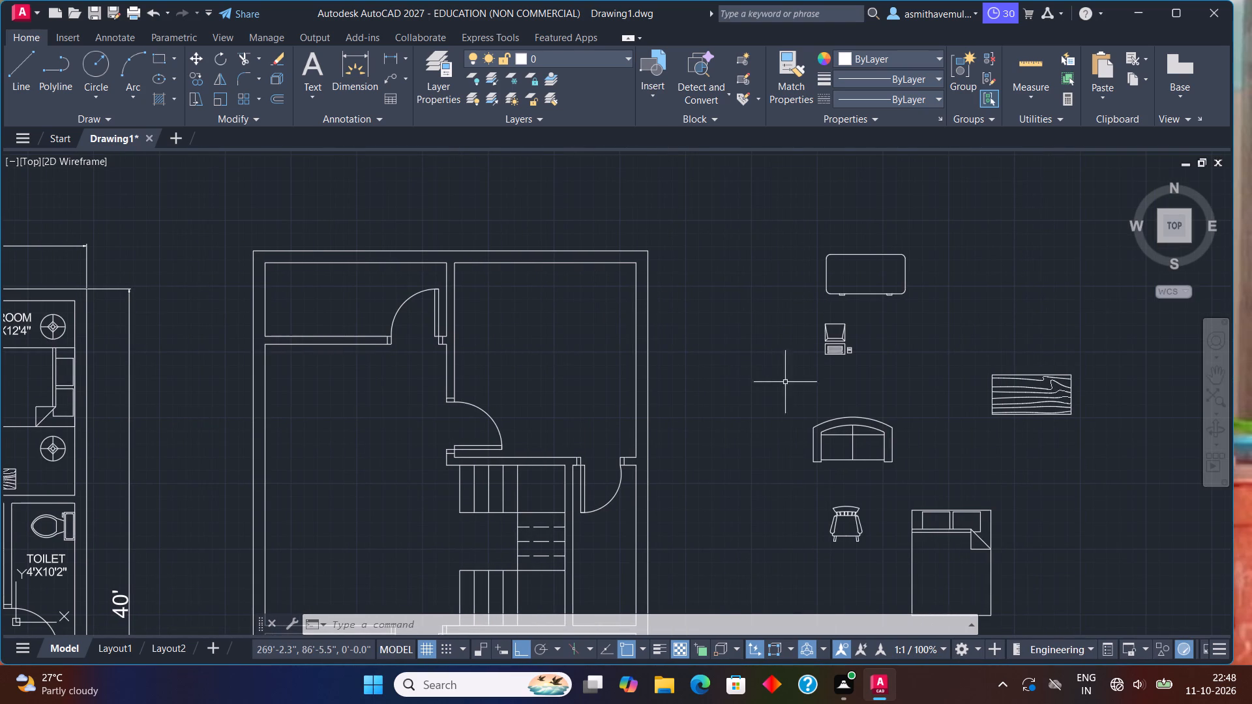
middle_drag(875, 477, 869, 394)
drag(998, 441, 919, 476)
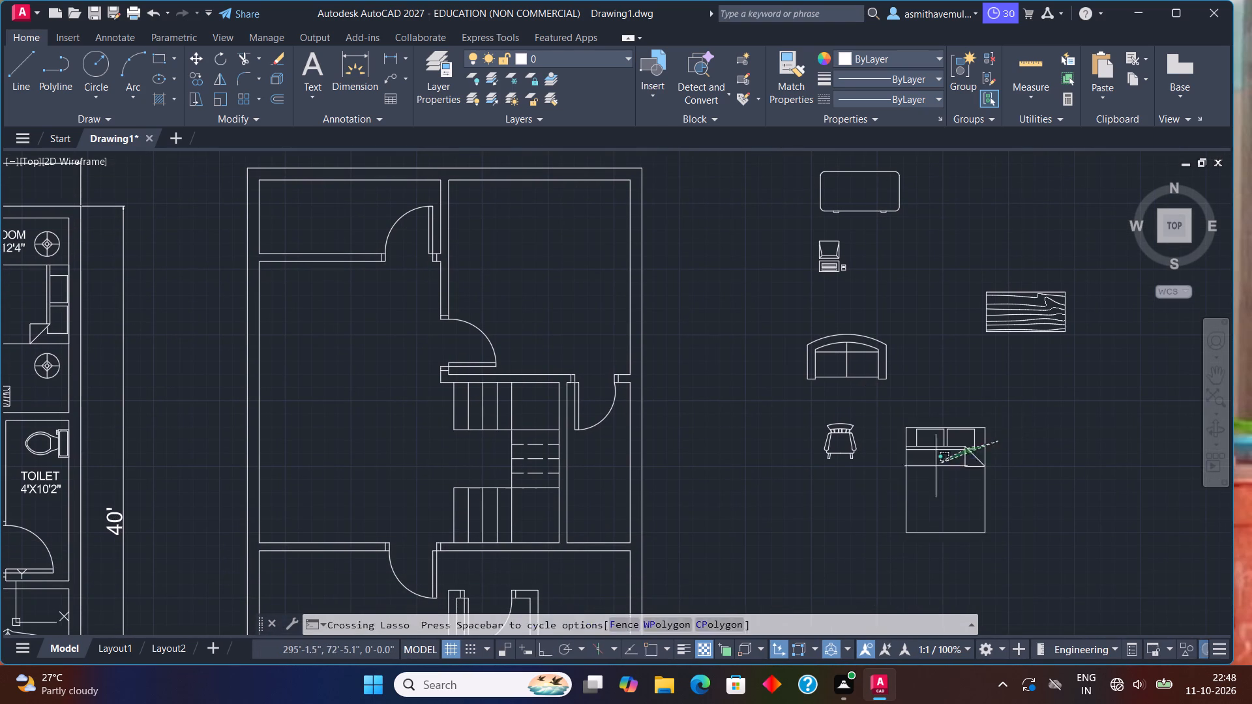
drag(919, 476, 820, 546)
text(RO)
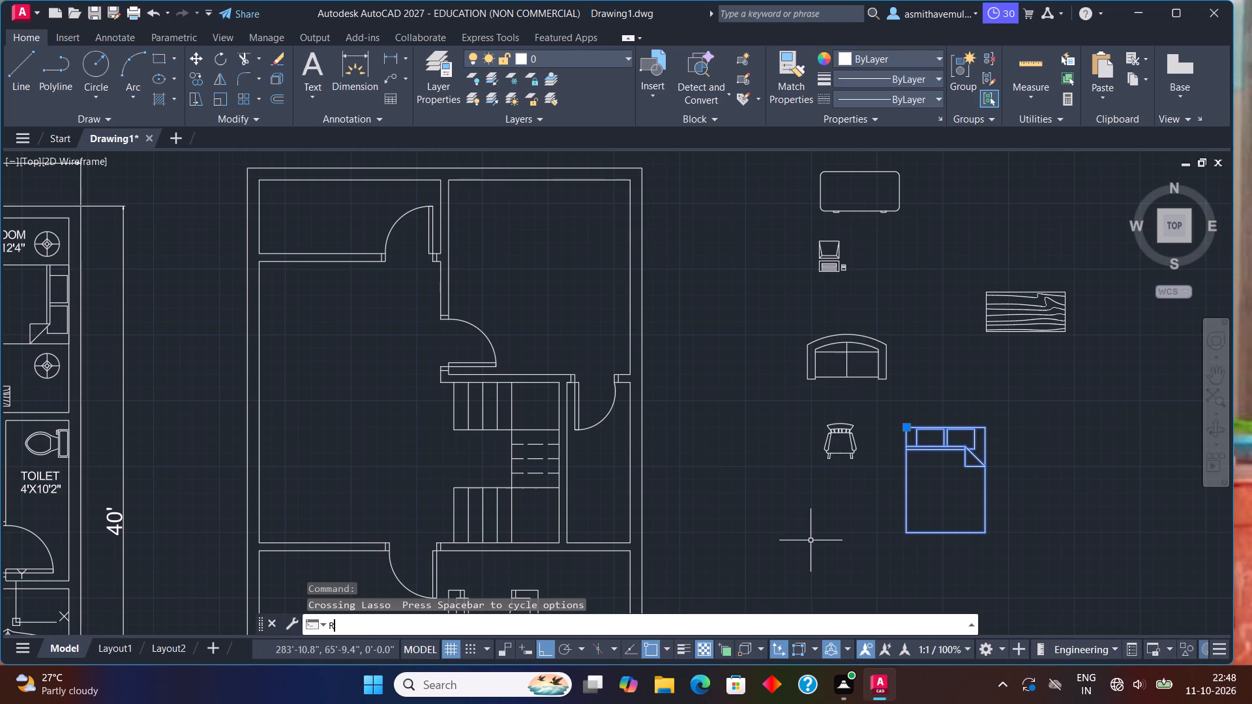
key(Return)
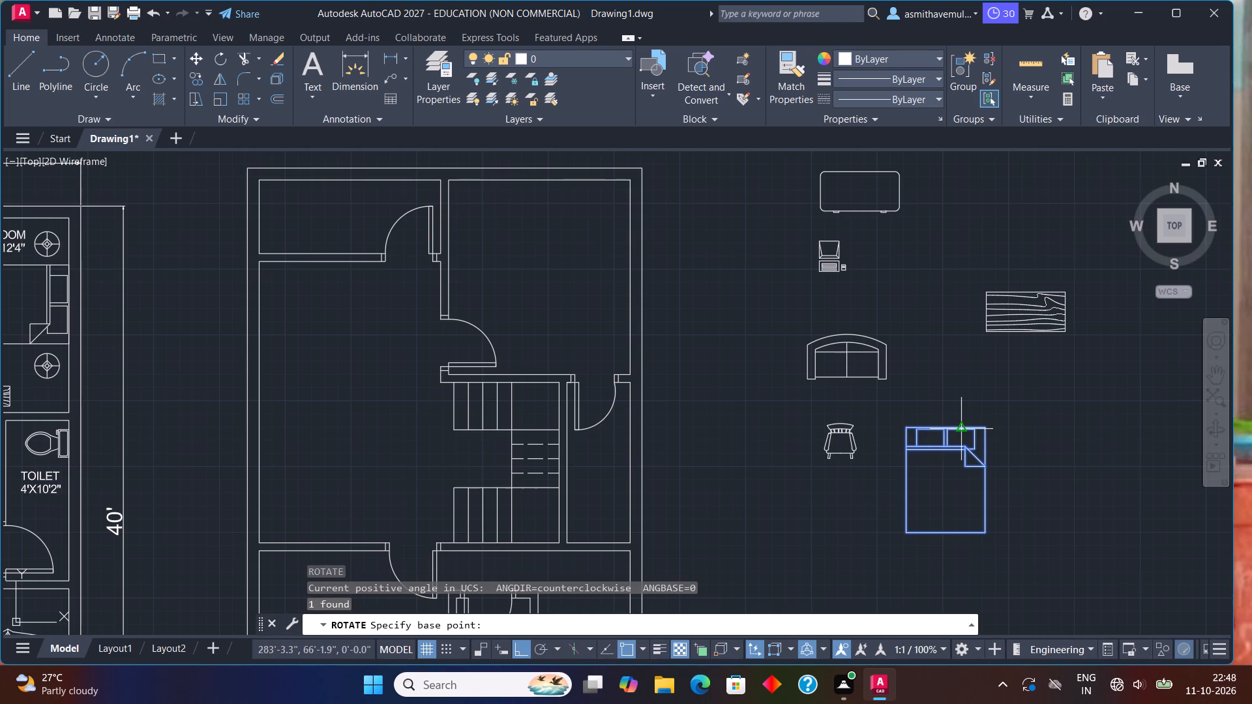
click(986, 422)
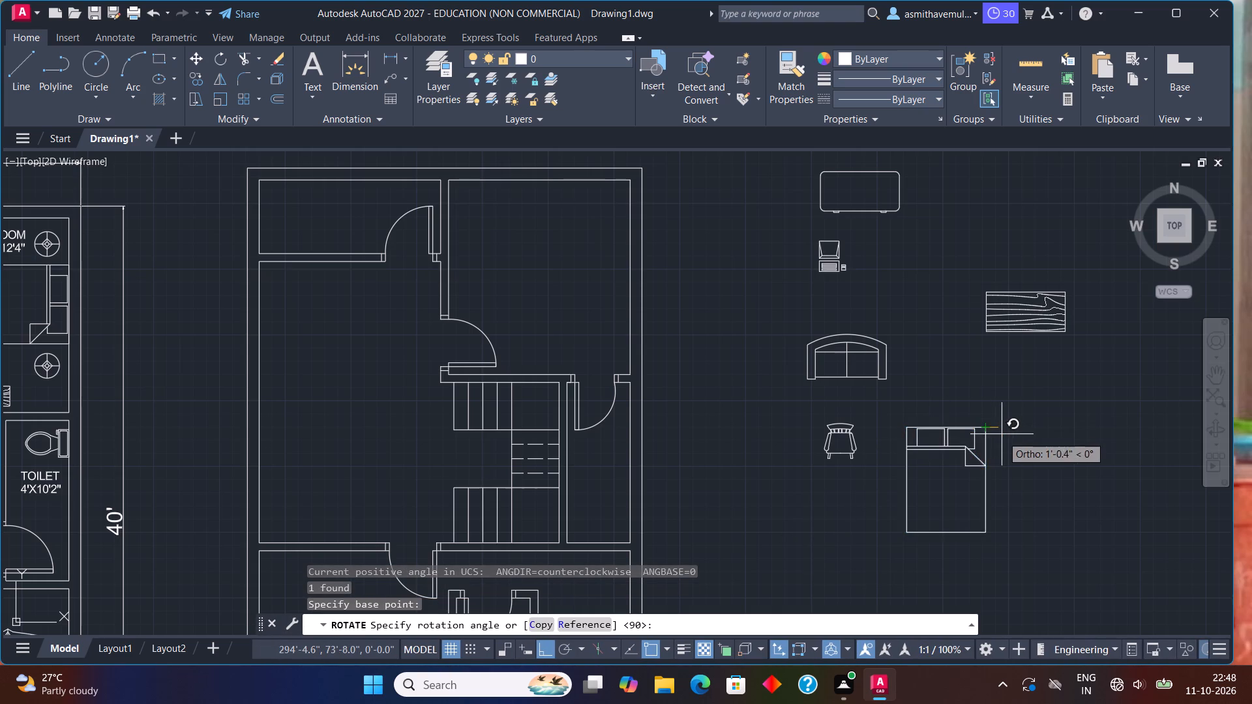
click(1013, 464)
Move the rotated queen bed with Ortho off into the second plan's top bedroom, headboard against the outer wall's inner face.
drag(1003, 411, 995, 411)
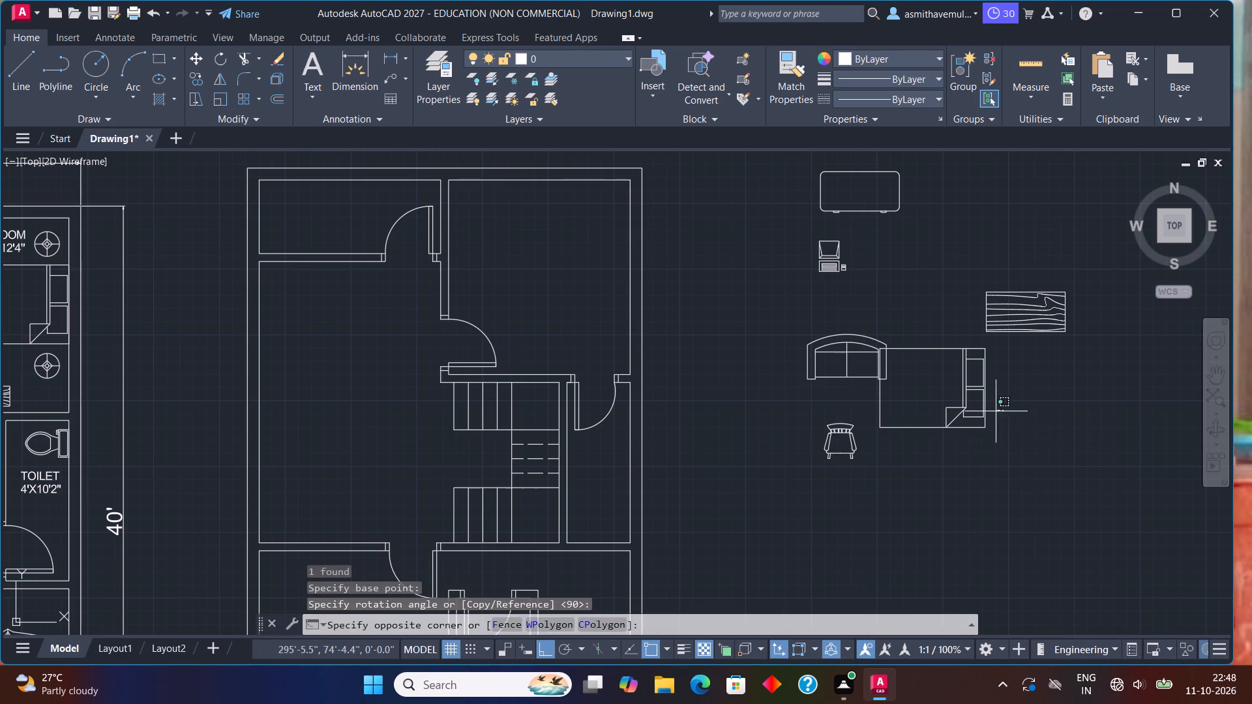
drag(995, 411, 931, 453)
key(m)
key(Return)
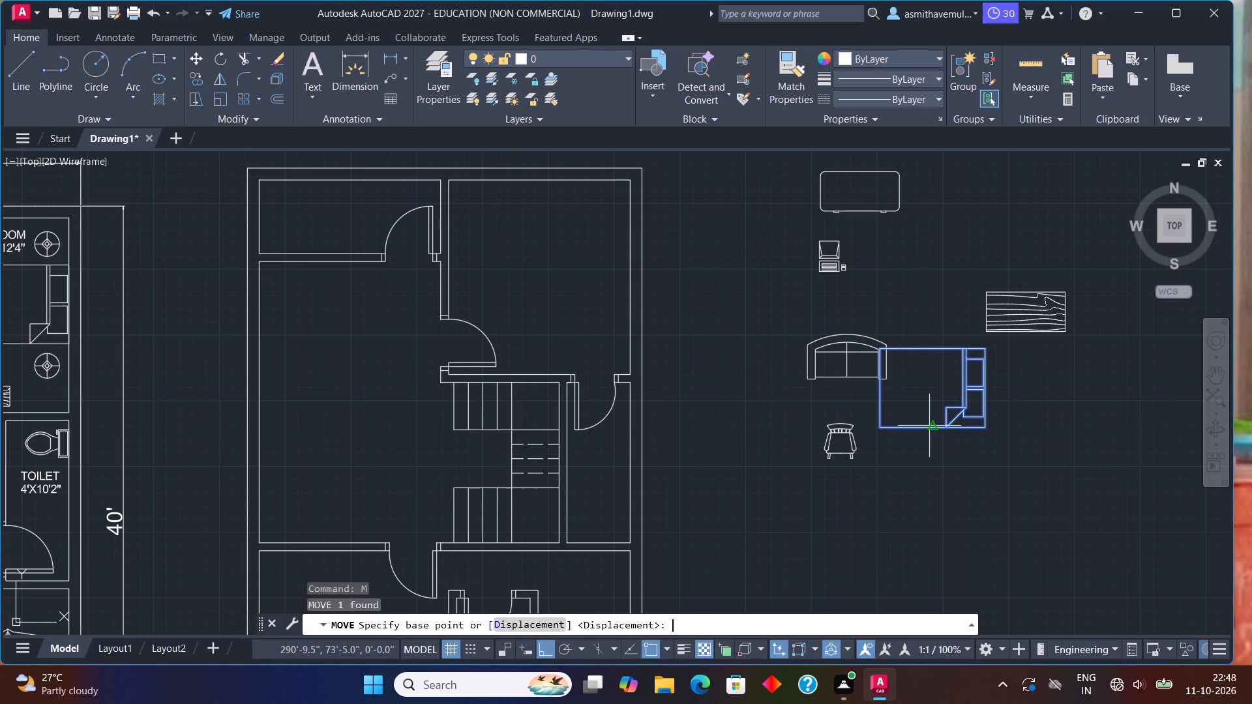
click(985, 385)
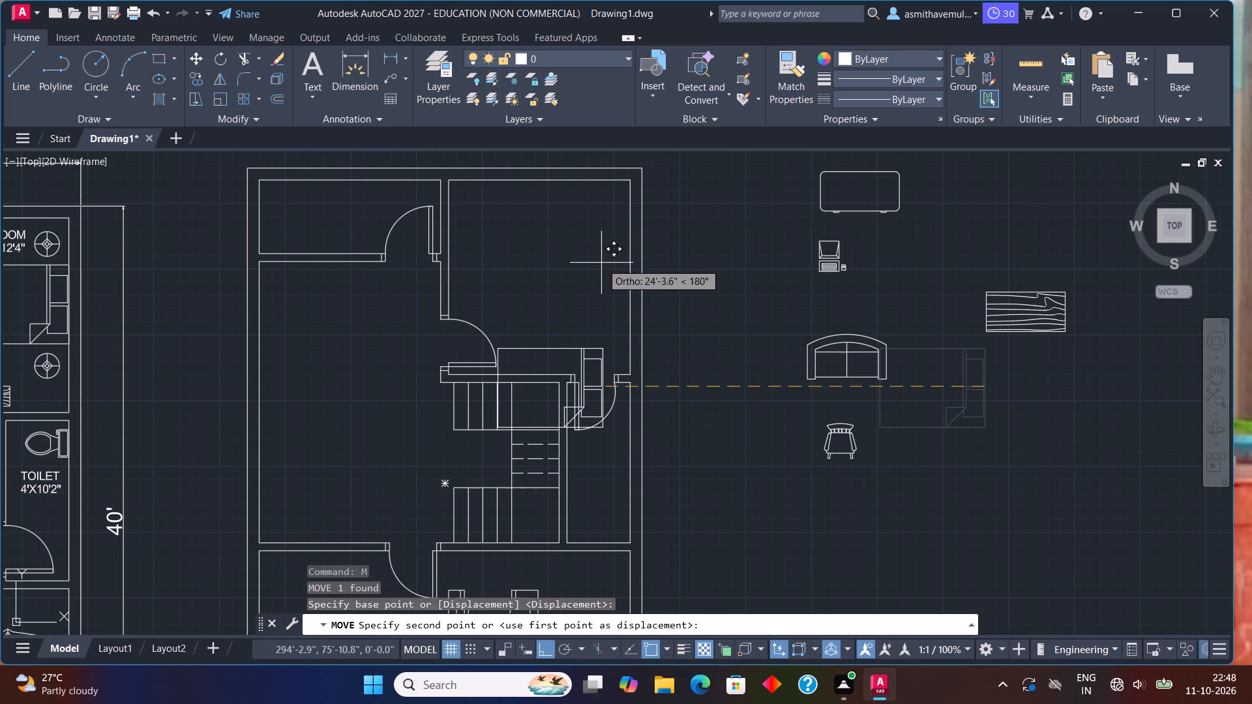
key(F8)
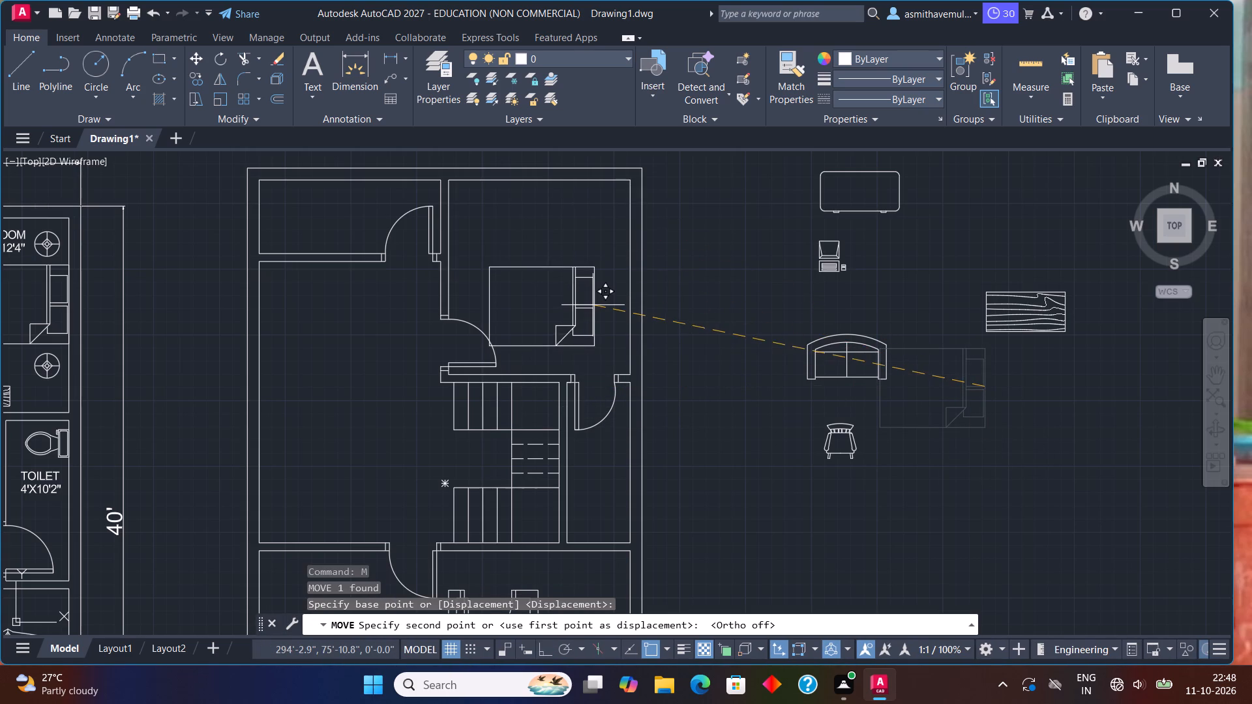
middle_drag(628, 280, 590, 322)
scroll(589, 321, up, 2)
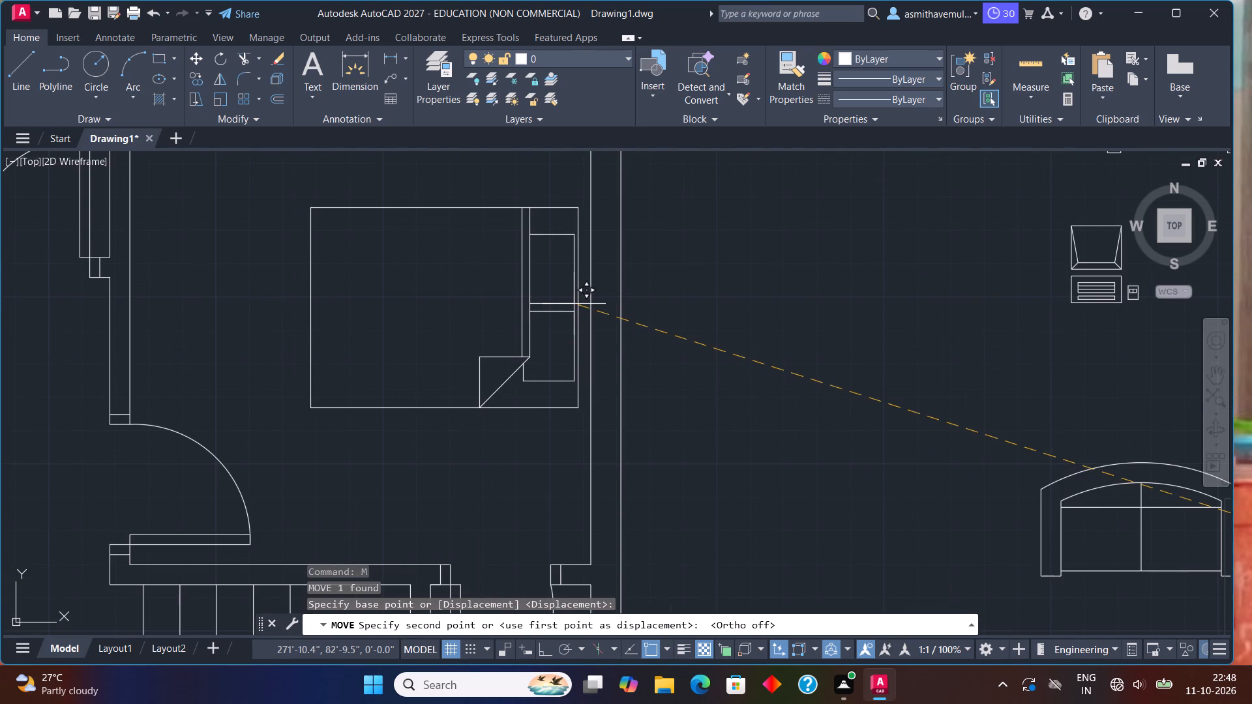
scroll(574, 304, up, 1)
middle_drag(573, 304, 567, 323)
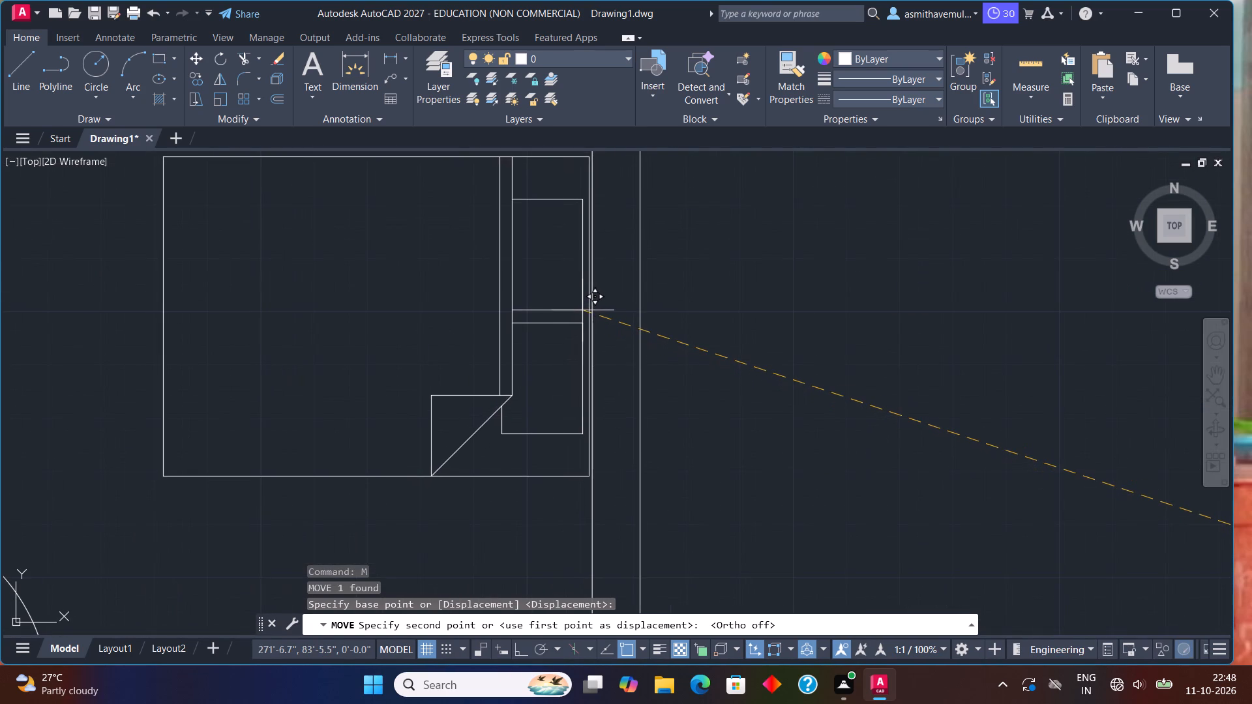
scroll(582, 310, down, 1)
middle_drag(579, 312, 559, 345)
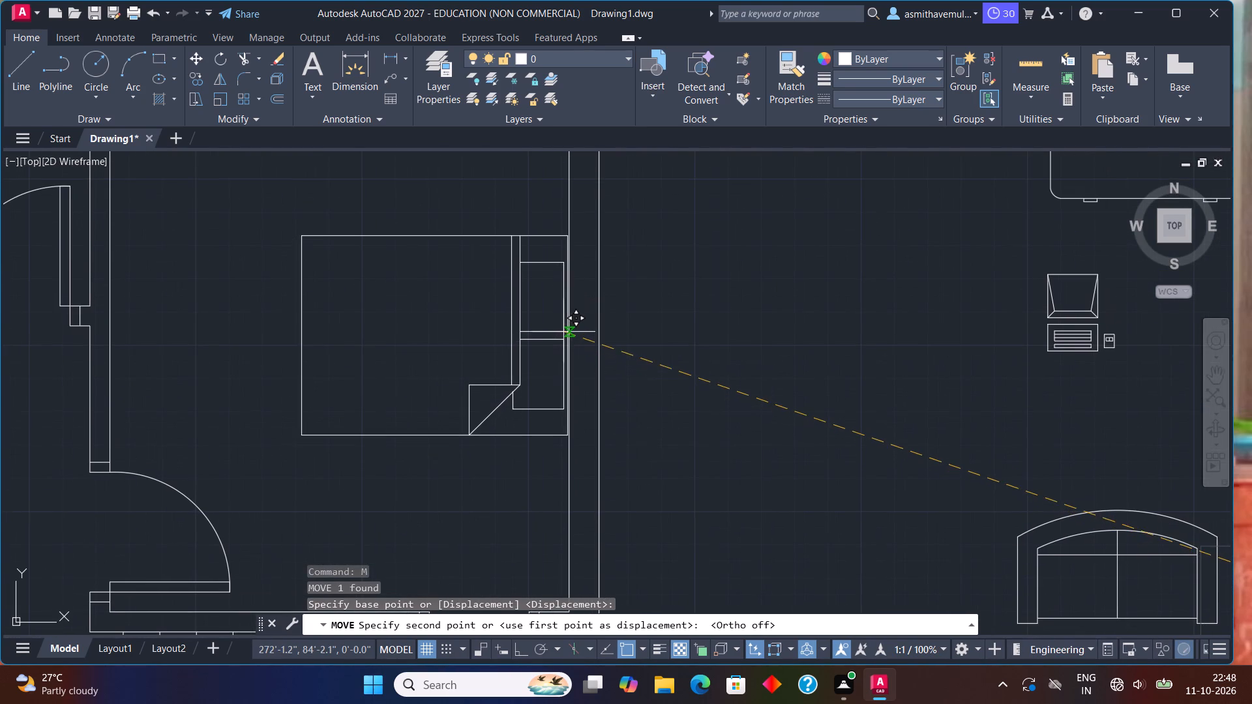
scroll(557, 328, up, 3)
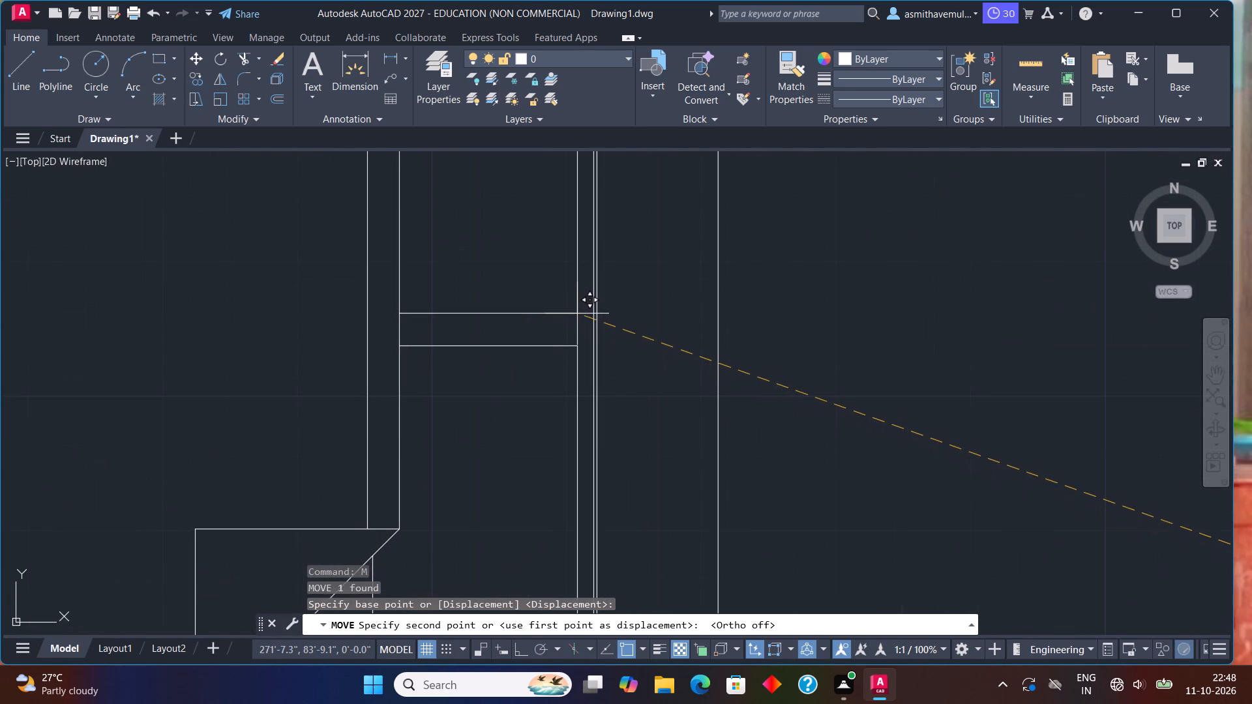
click(580, 314)
scroll(613, 306, down, 3)
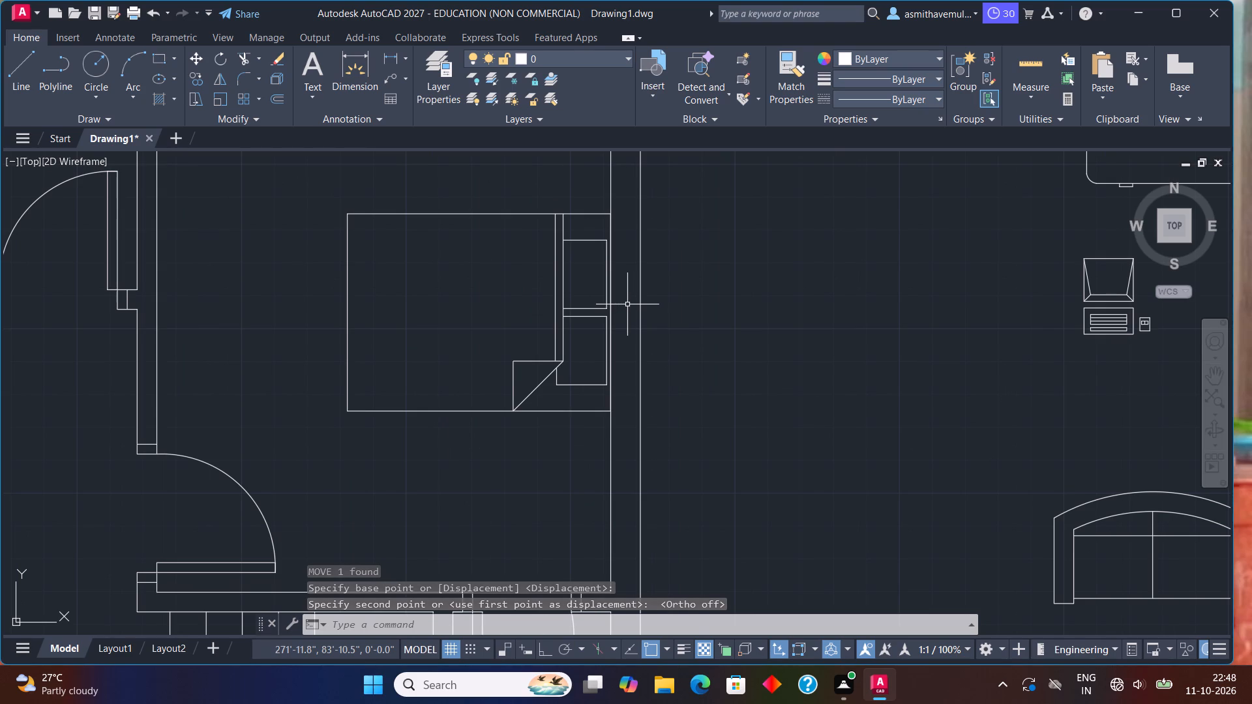
scroll(636, 231, down, 2)
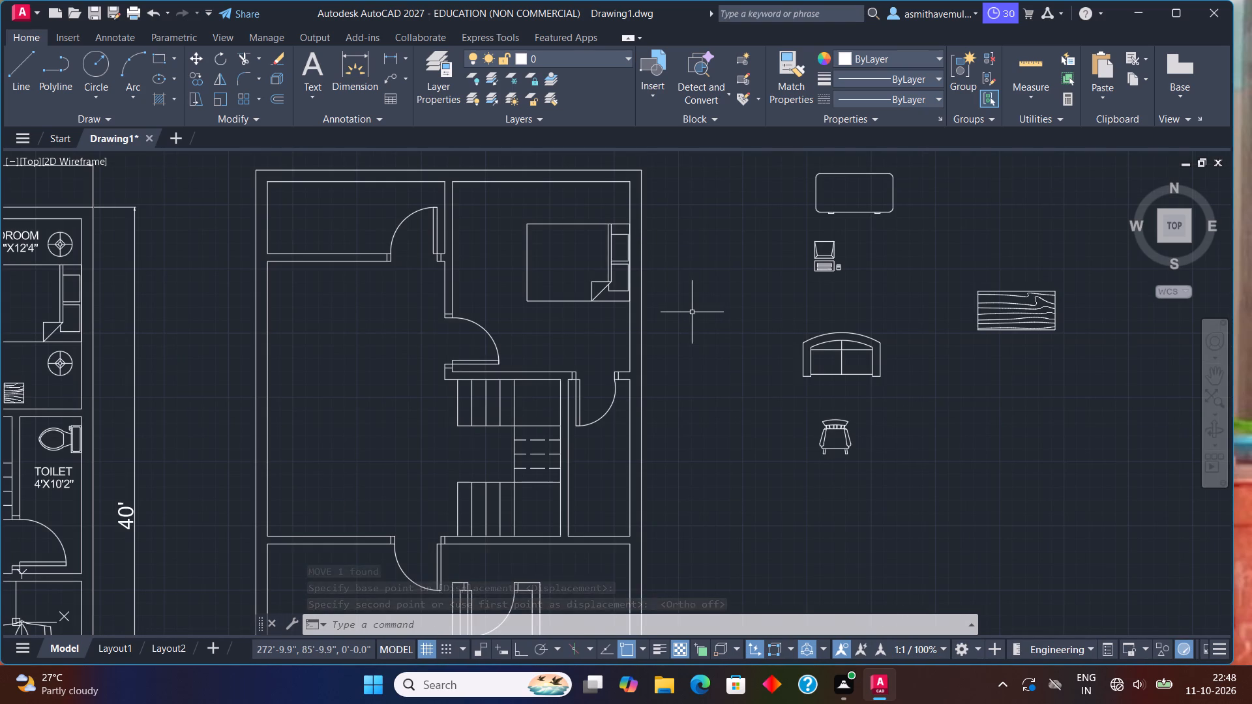
Insert the Lamp - Table block from DesignCenter below the rectangular woodgrain table, outside the second plan.
key(ctrl+2)
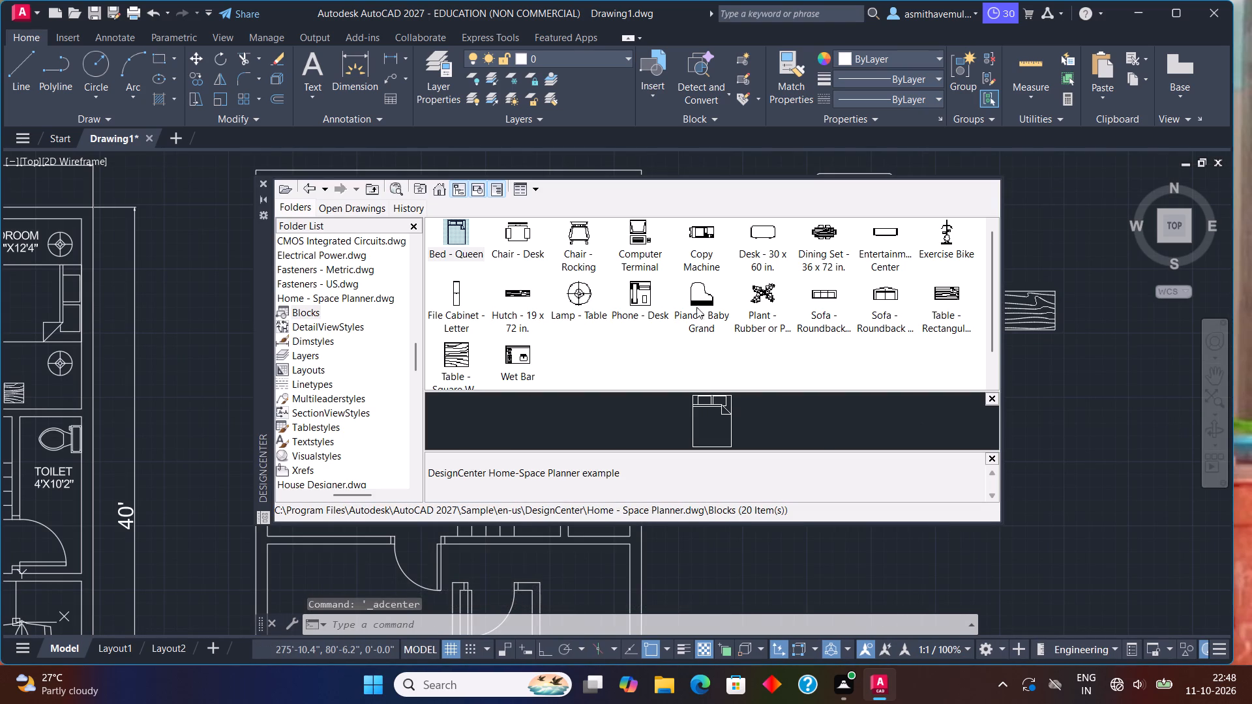
drag(584, 293, 944, 374)
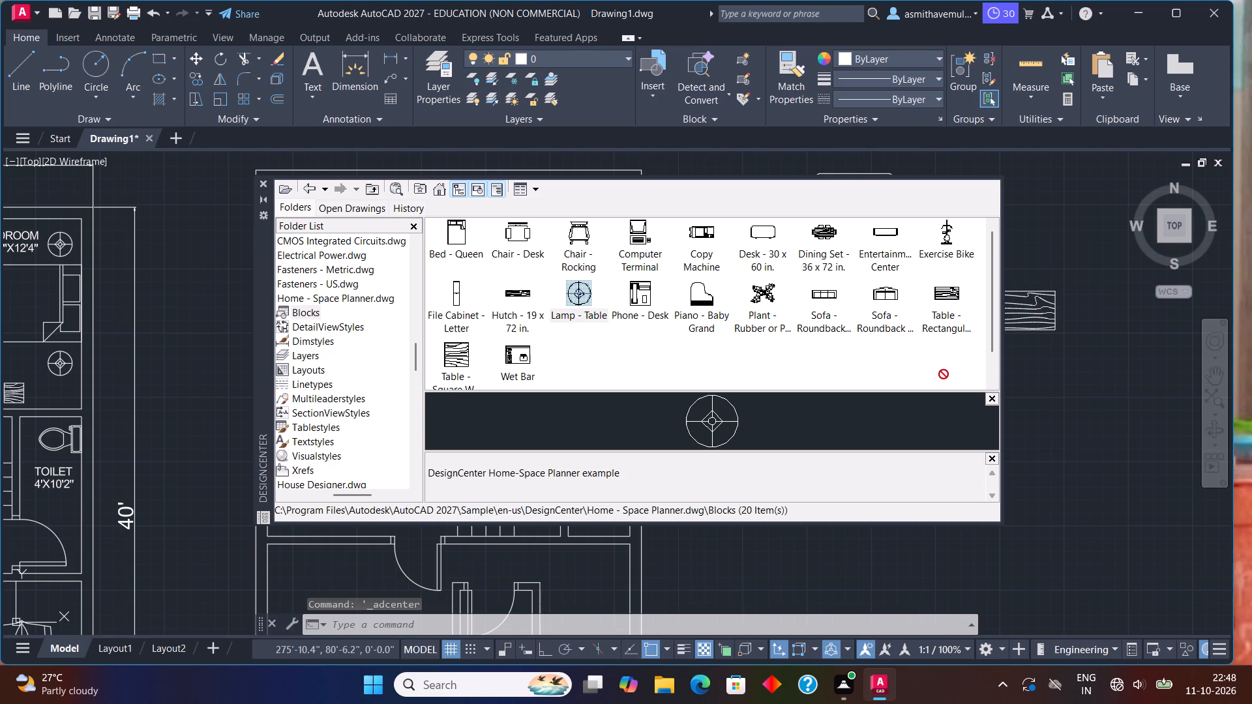
drag(944, 374, 1036, 392)
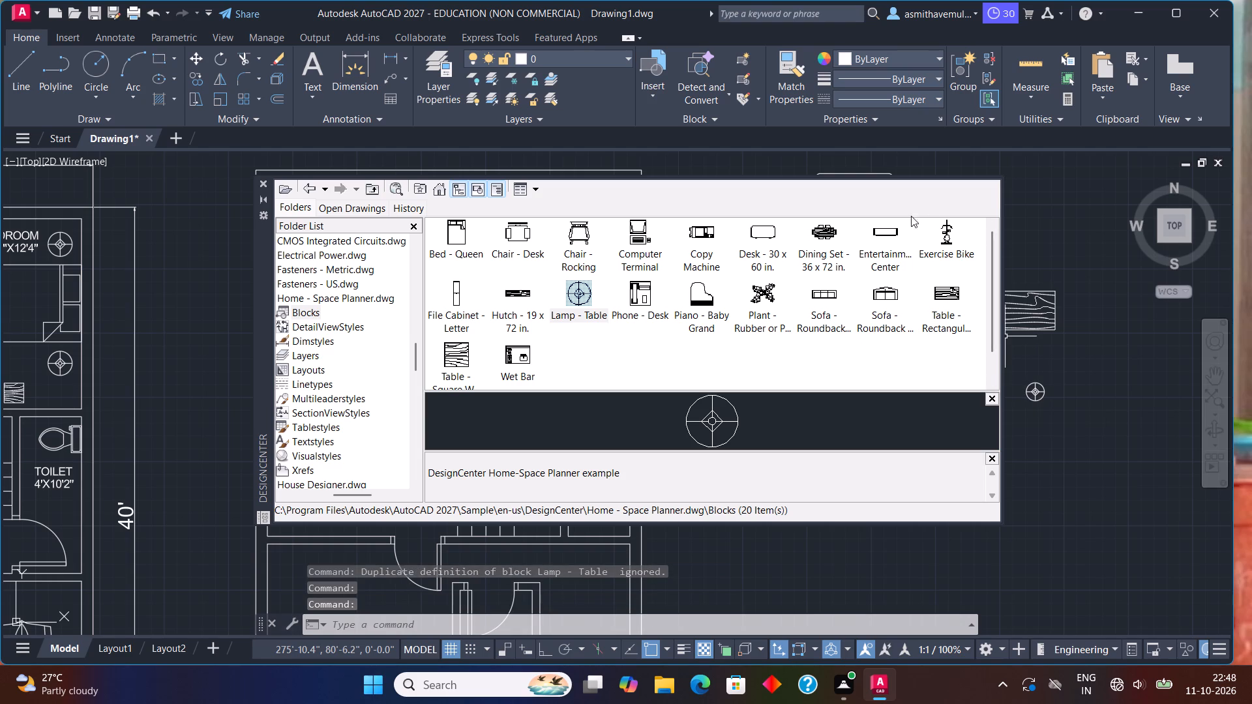
click(264, 181)
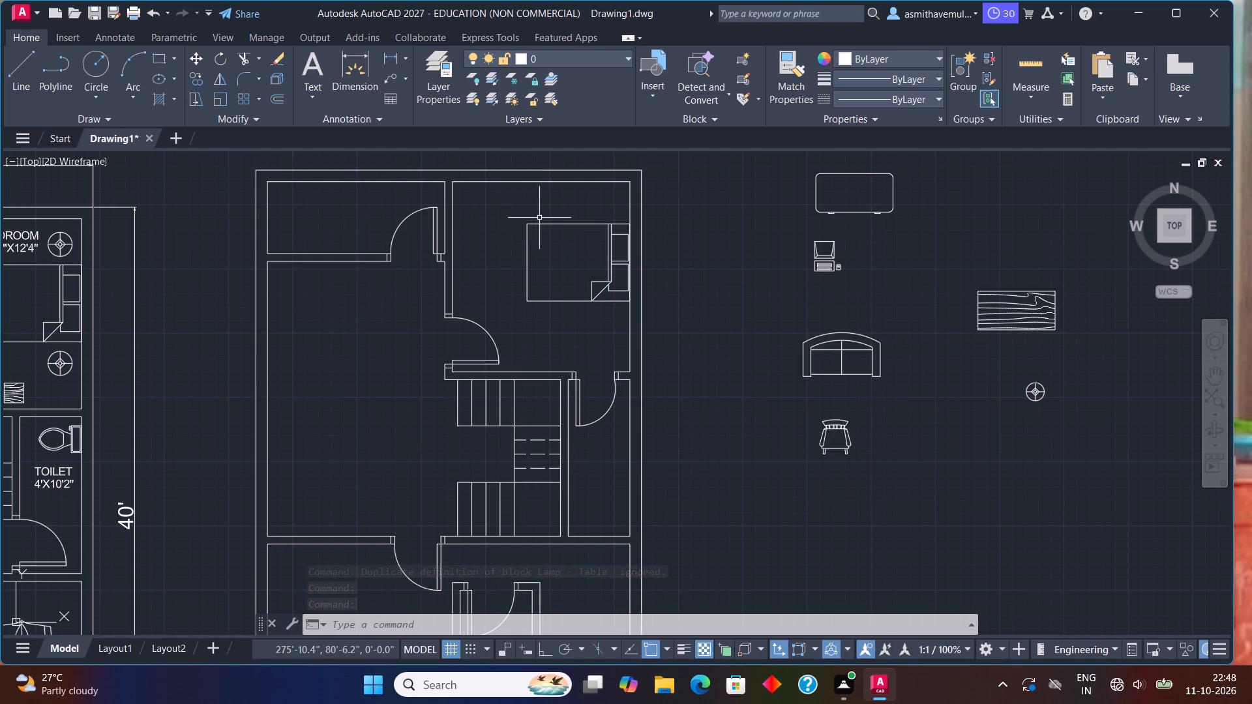
Enlarge the new table lamp freehand about its centre with the Scale command, in two passes.
click(1034, 383)
text(SCALE)
key(Return)
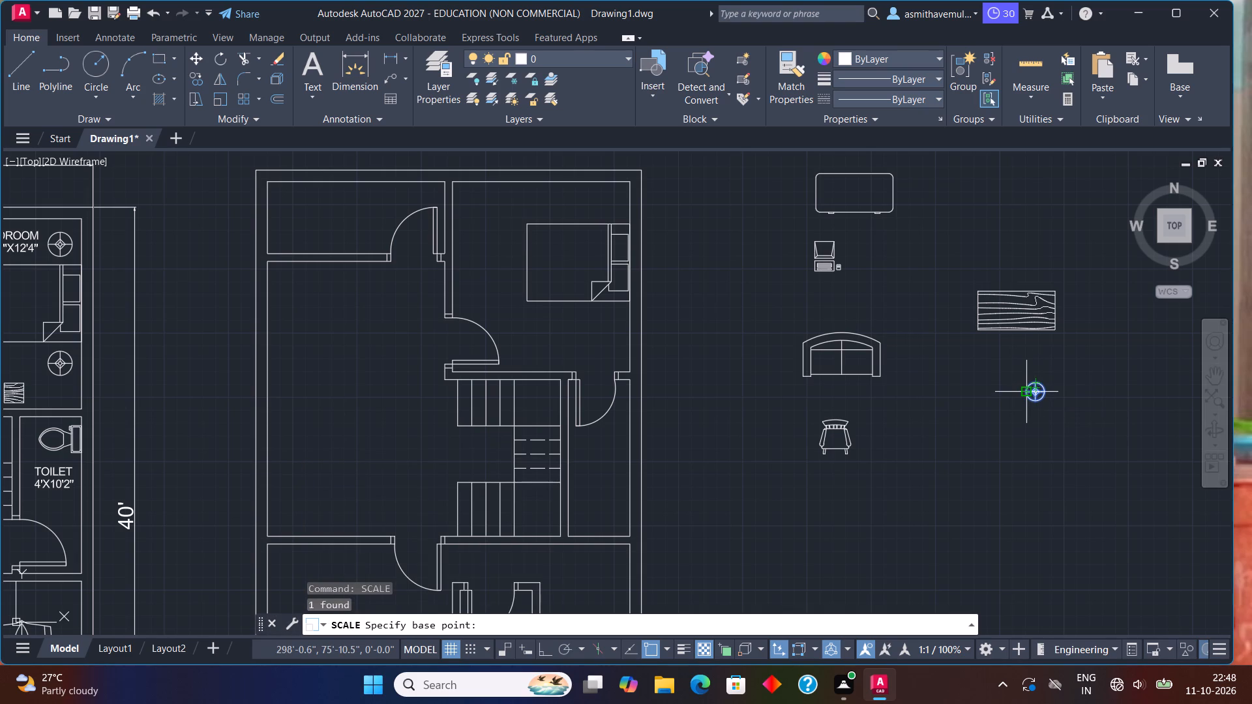
click(1037, 394)
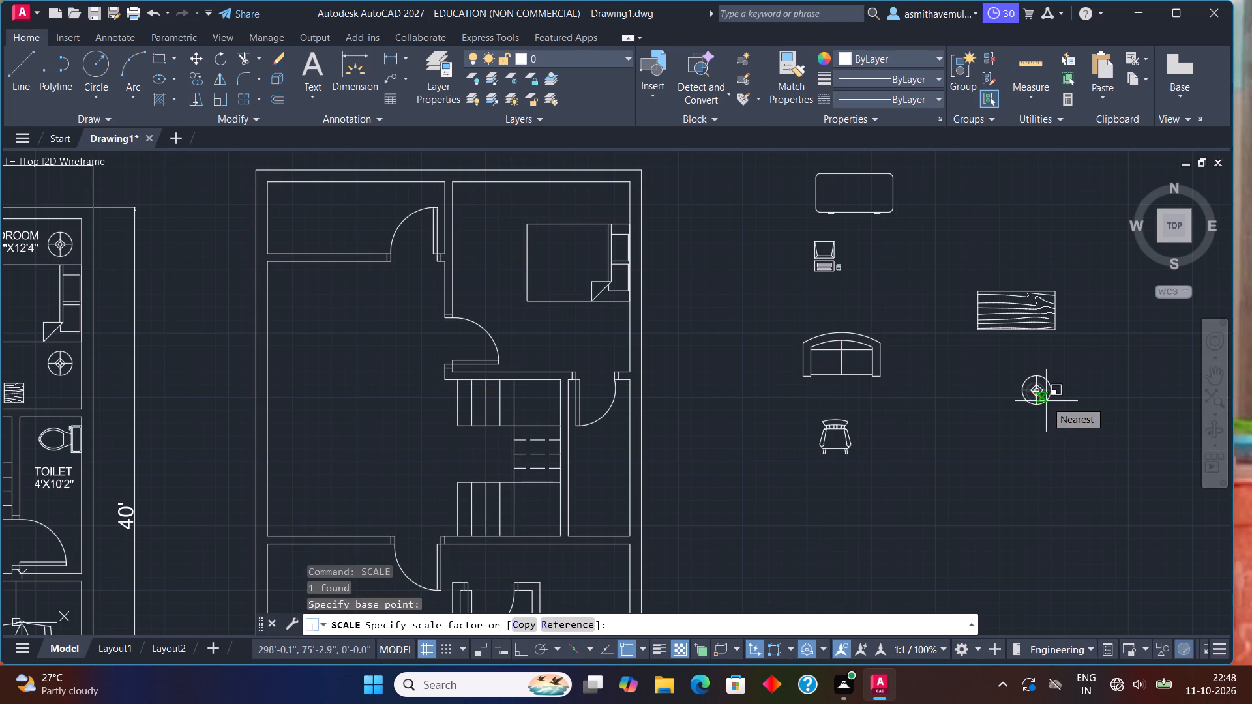
click(1048, 402)
scroll(1039, 394, up, 1)
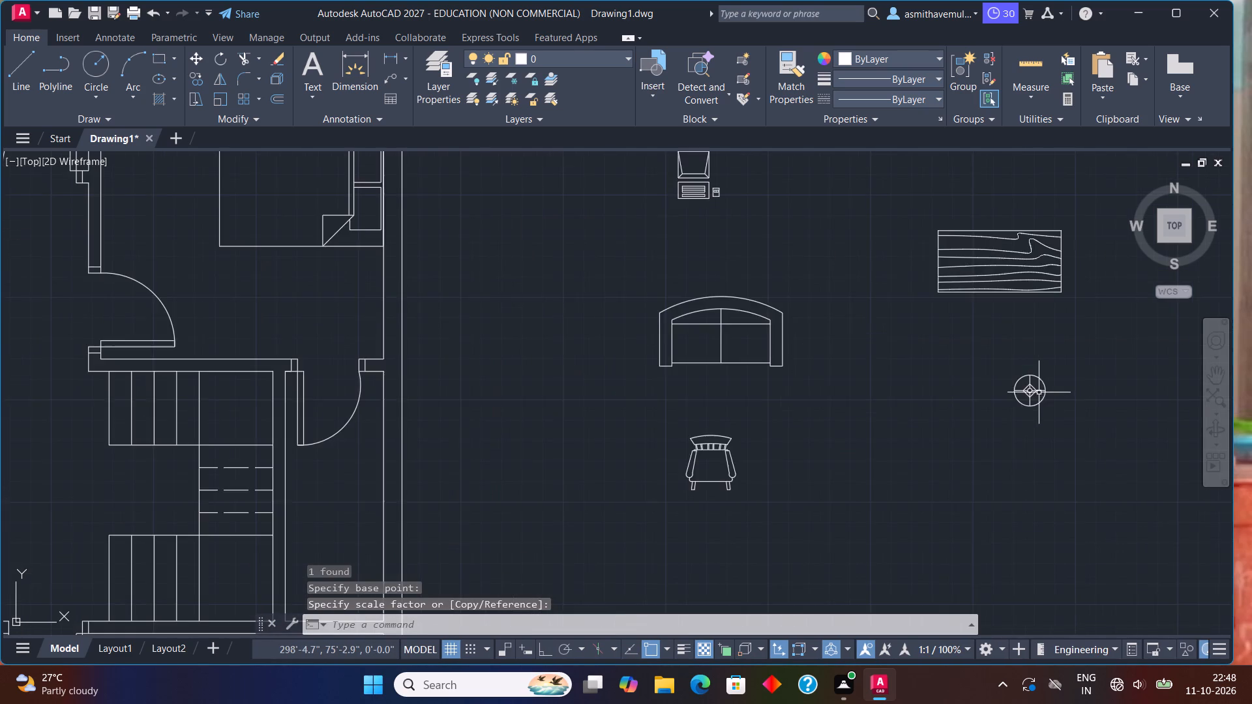
scroll(1039, 392, up, 1)
drag(1044, 365, 965, 418)
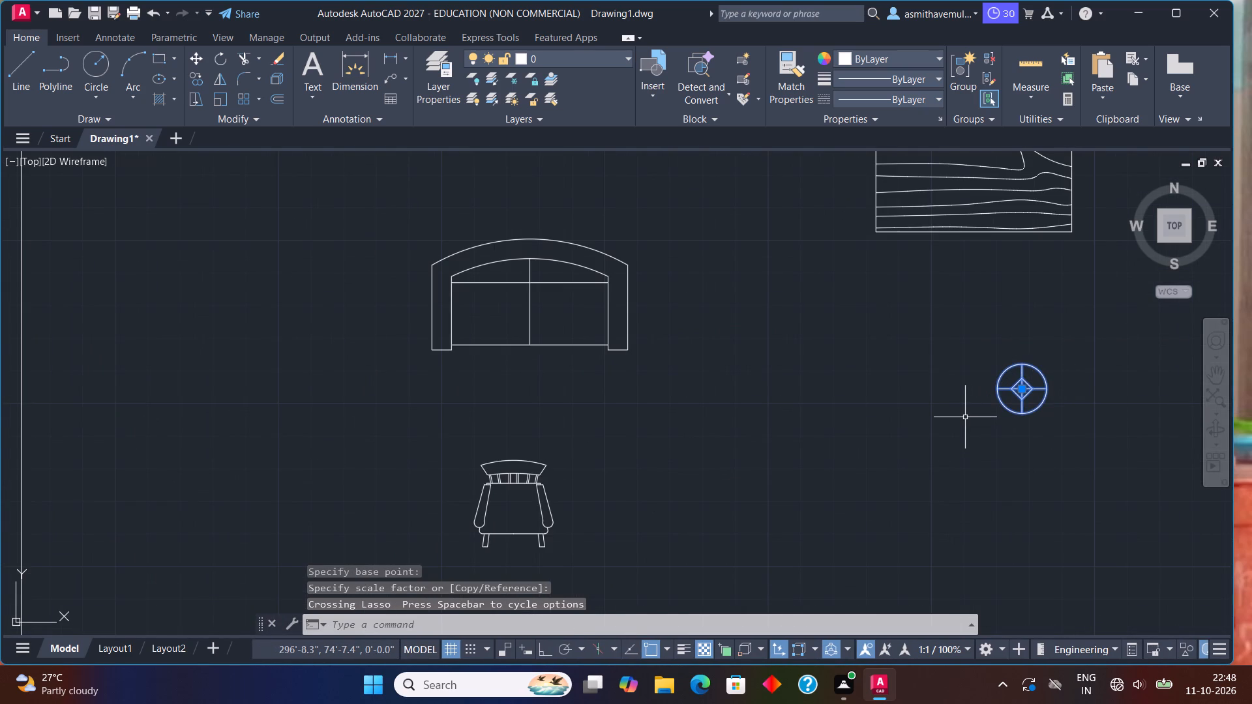
text(SCALE)
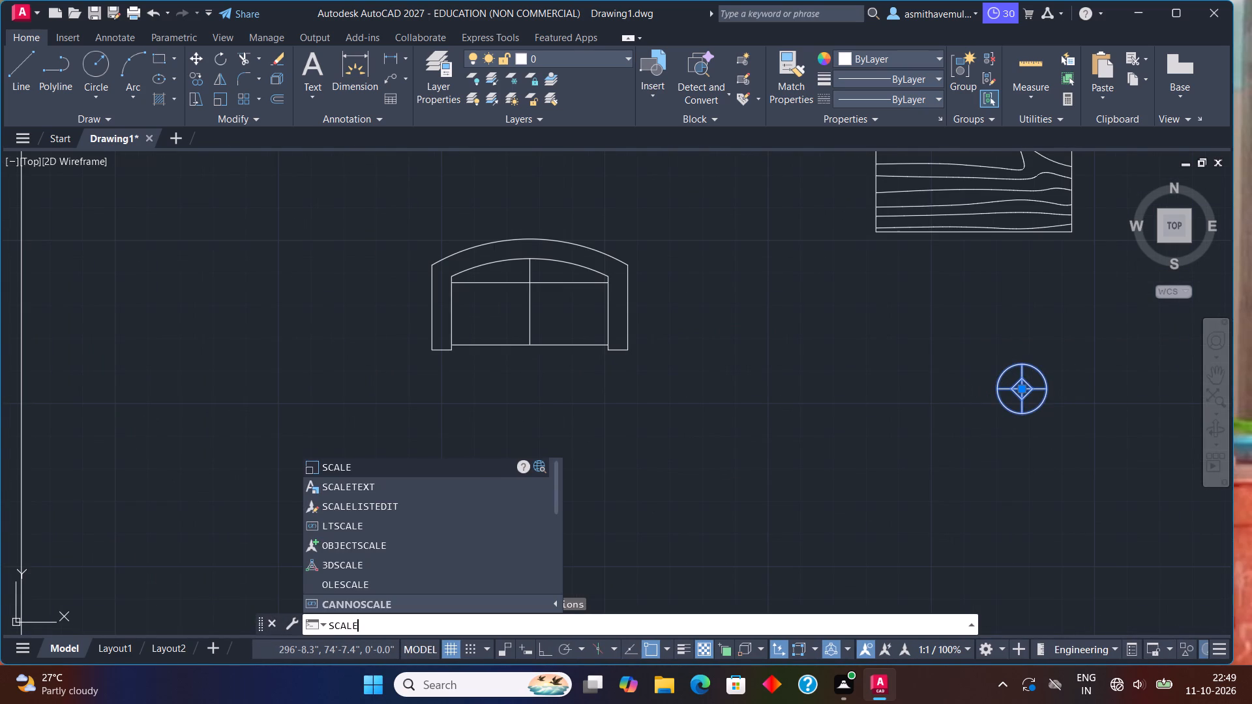
key(Return)
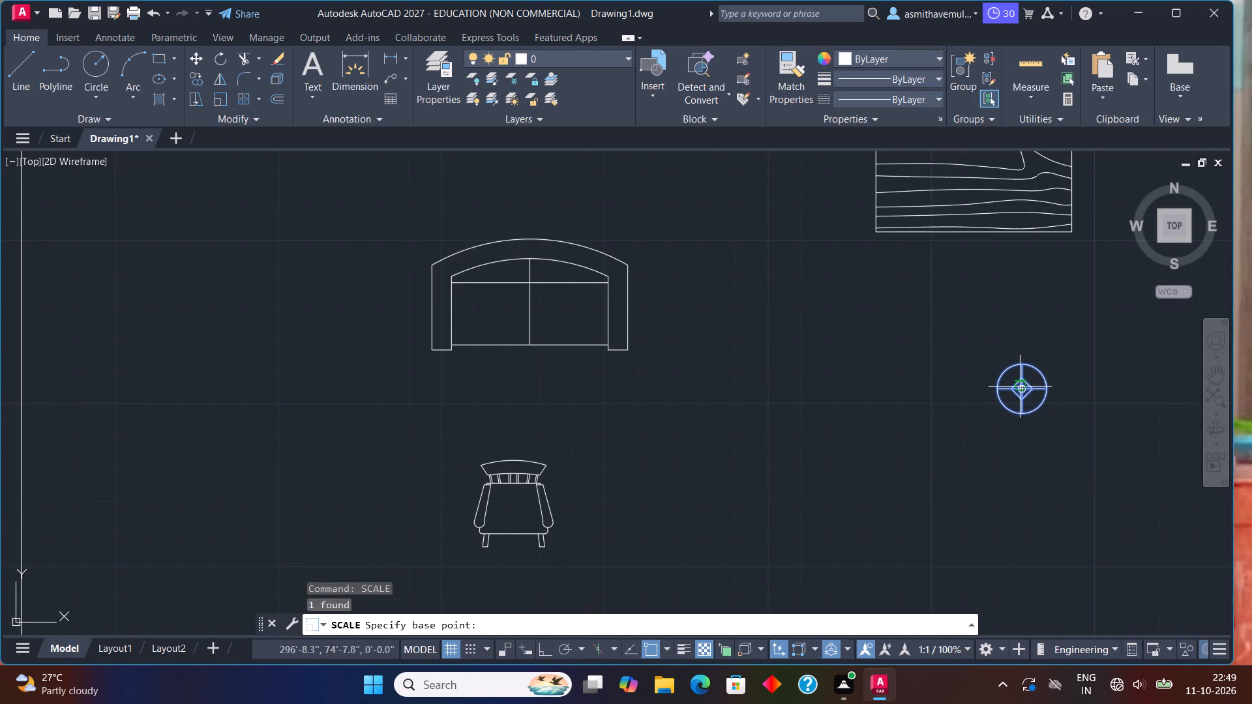
click(1027, 388)
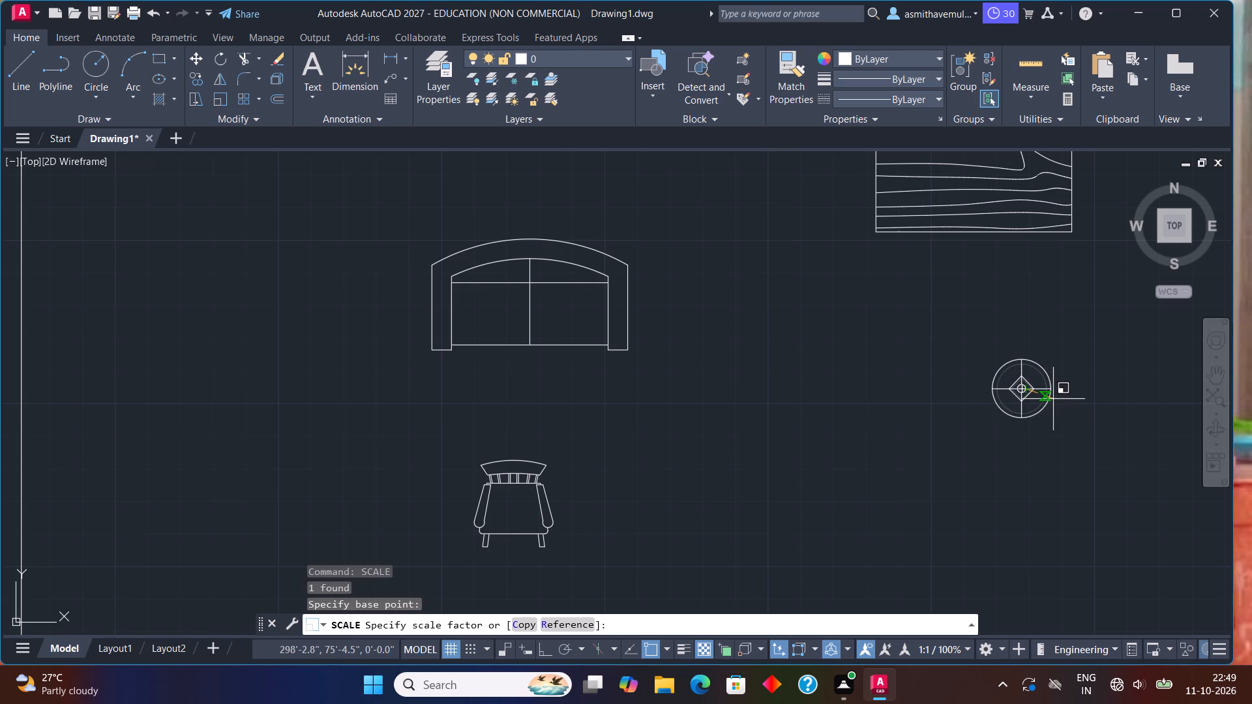
click(1056, 400)
scroll(1035, 385, down, 2)
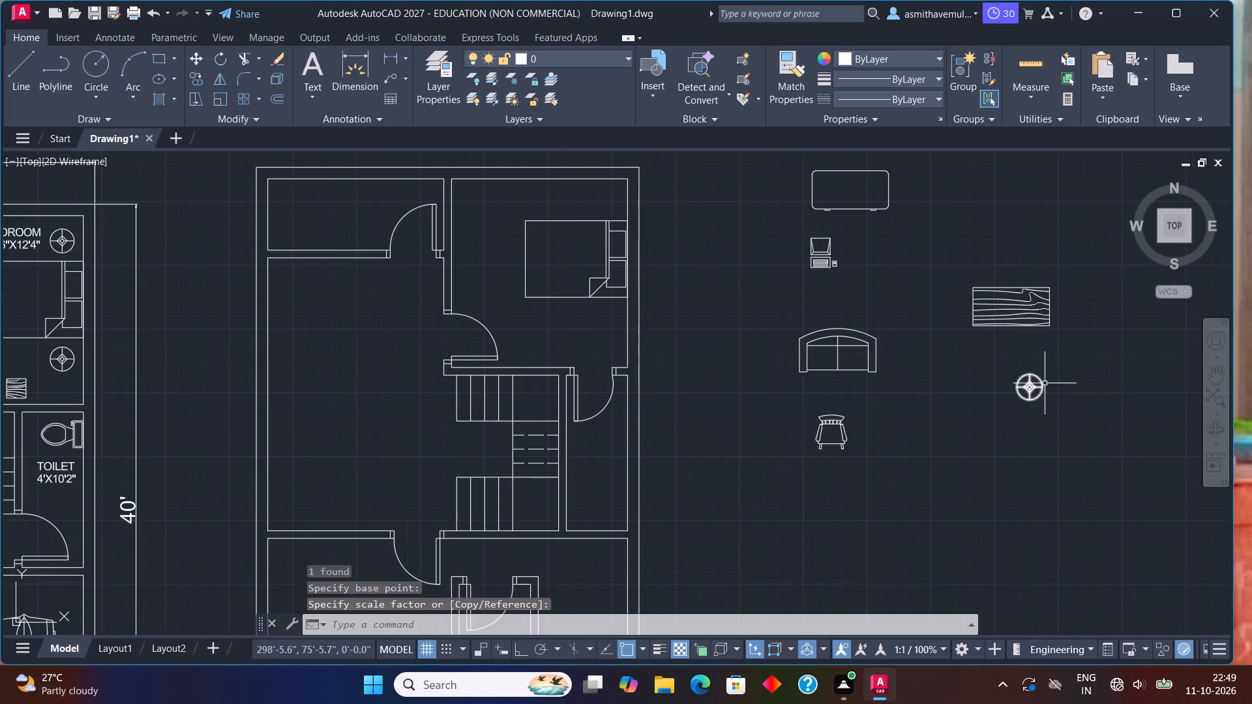
Copy the enlarged table lamp to both sides of the queen bed's headboard, just below and just above the bed.
drag(1047, 381, 1013, 401)
text(COPY)
key(Return)
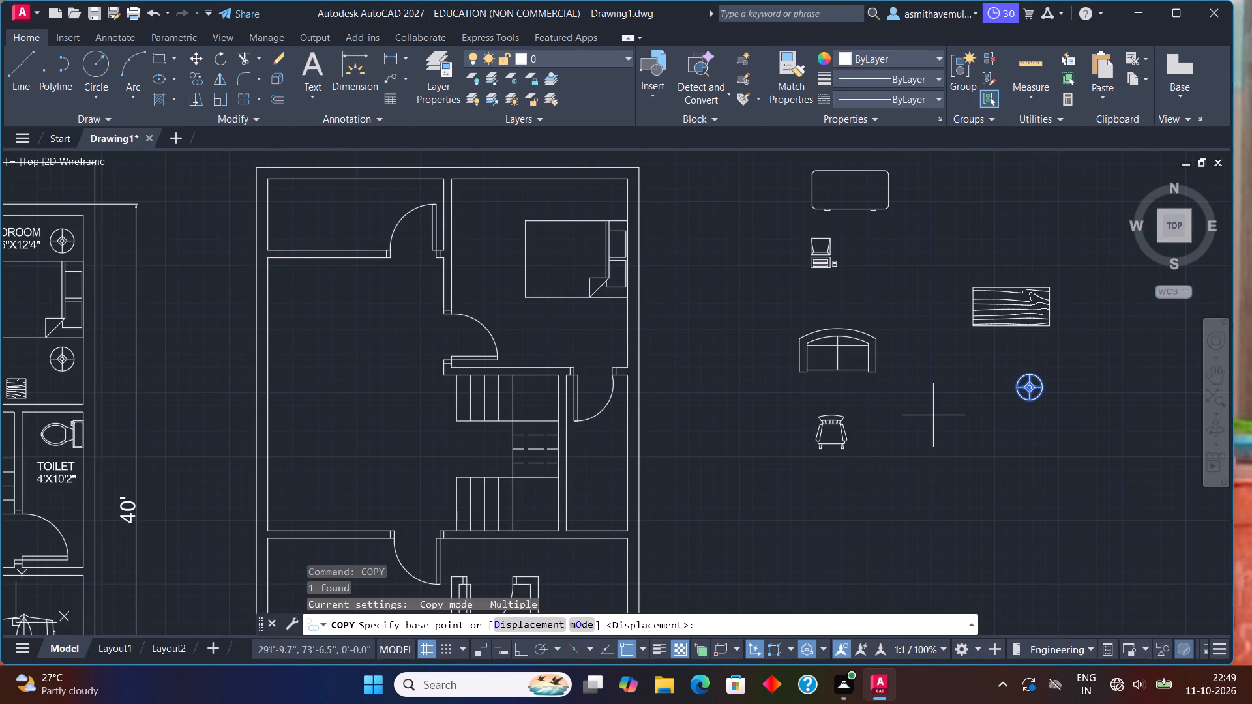
click(1037, 386)
scroll(619, 322, up, 1)
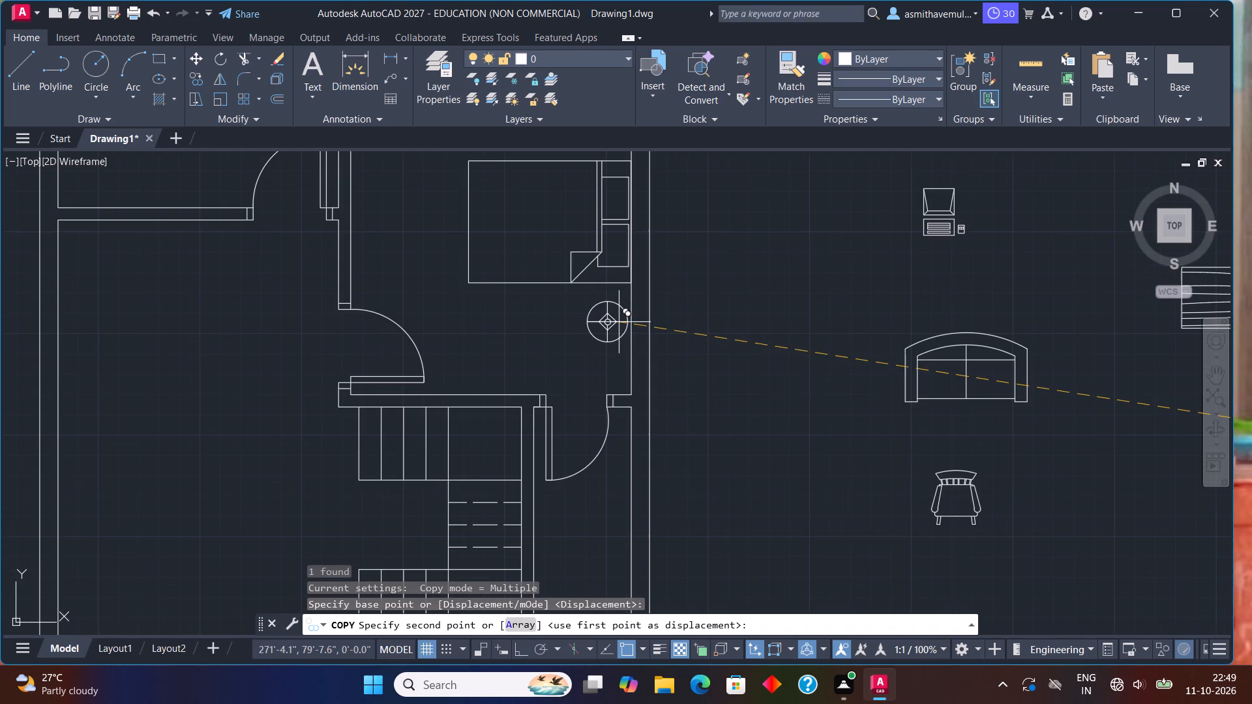
click(612, 317)
scroll(616, 272, down, 1)
middle_drag(618, 267, 619, 267)
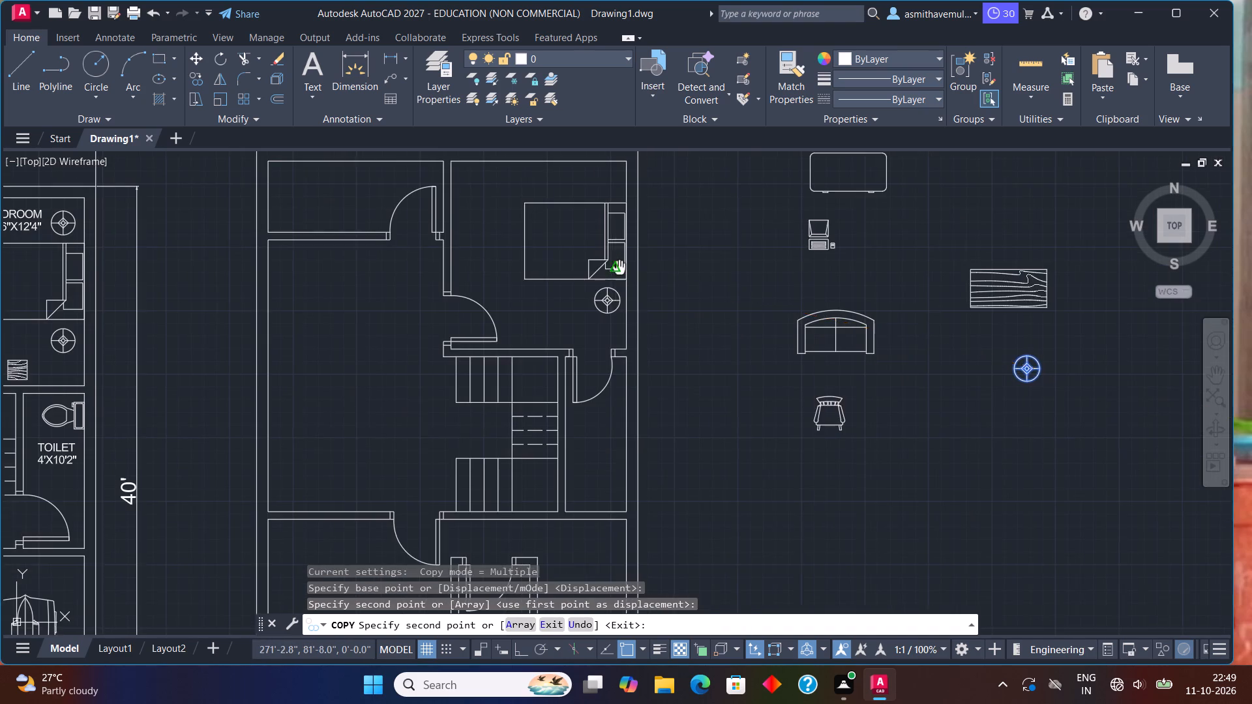
middle_drag(619, 267, 633, 319)
scroll(618, 248, up, 1)
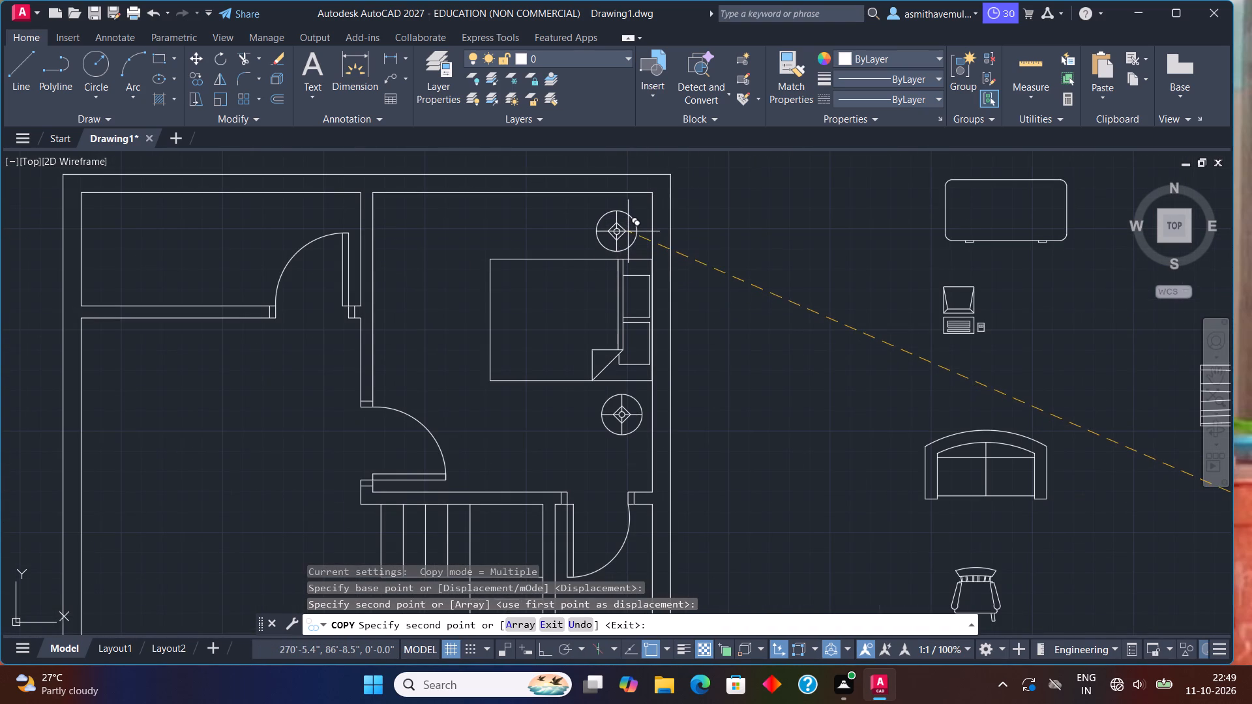
click(633, 227)
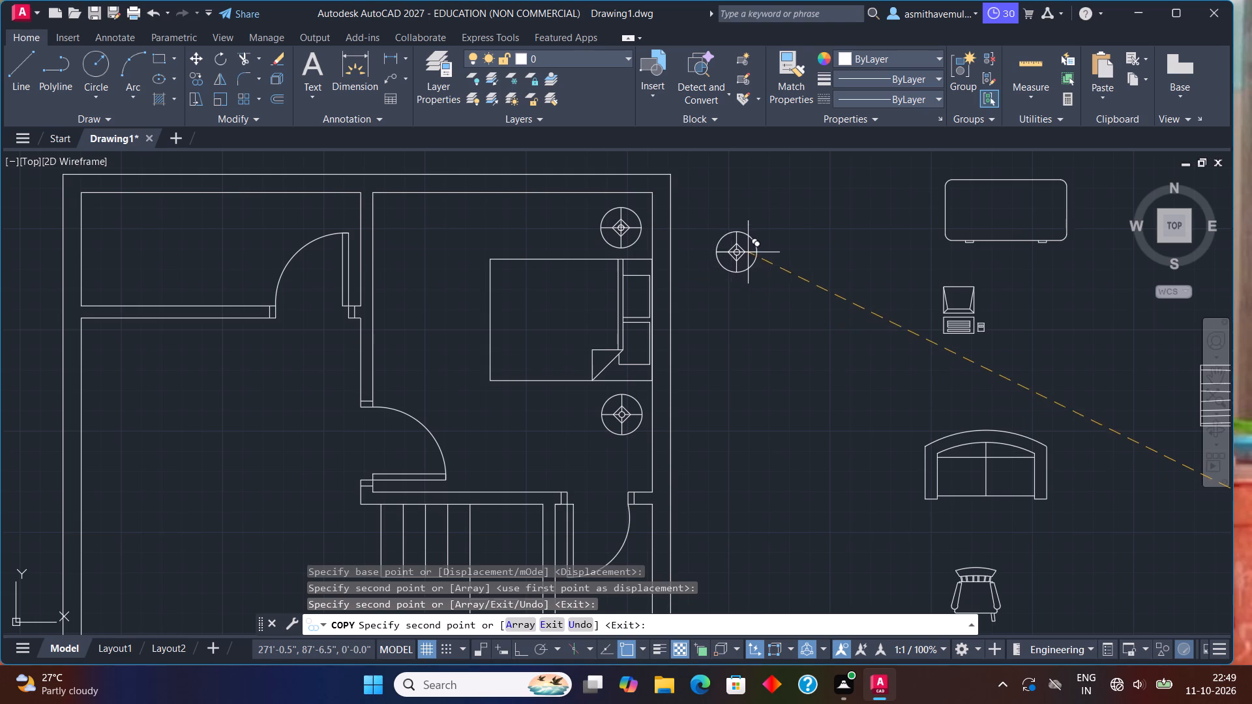
key(Escape)
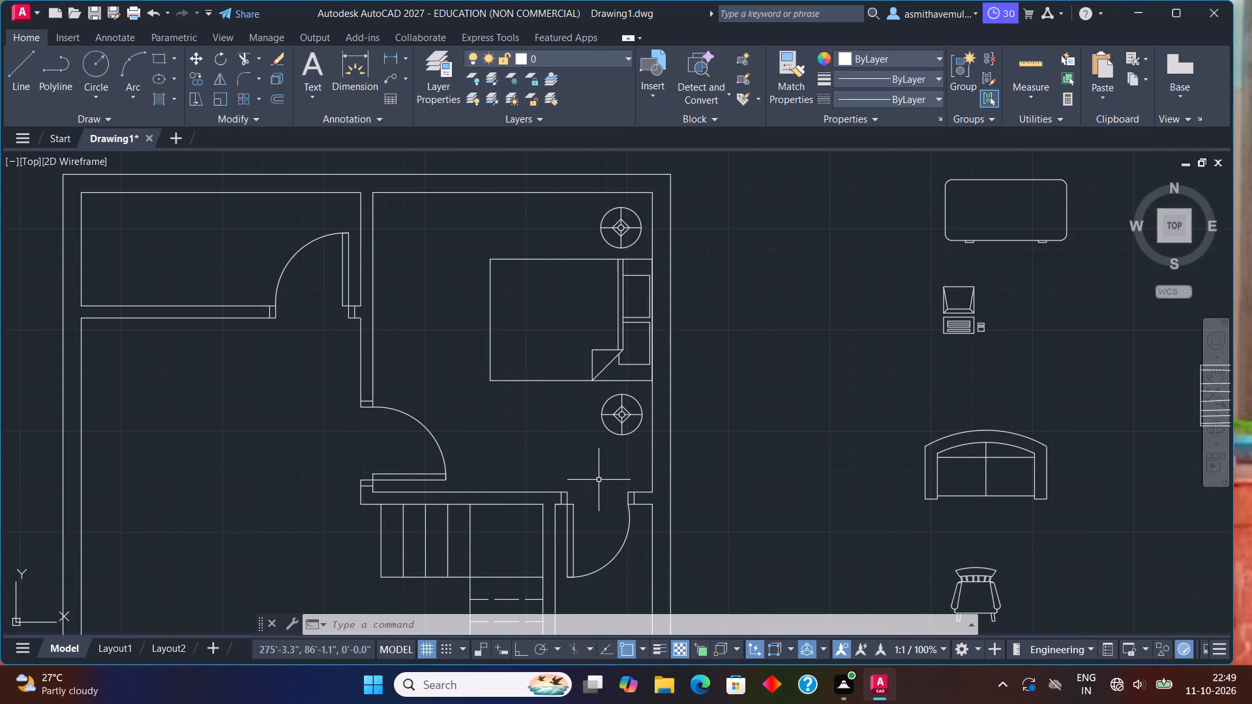
Browse DesignCenter from the Sample home folder through en-us and DesignCenter to the blocks of Home - Space Planner.dwg.
key(ctrl+2)
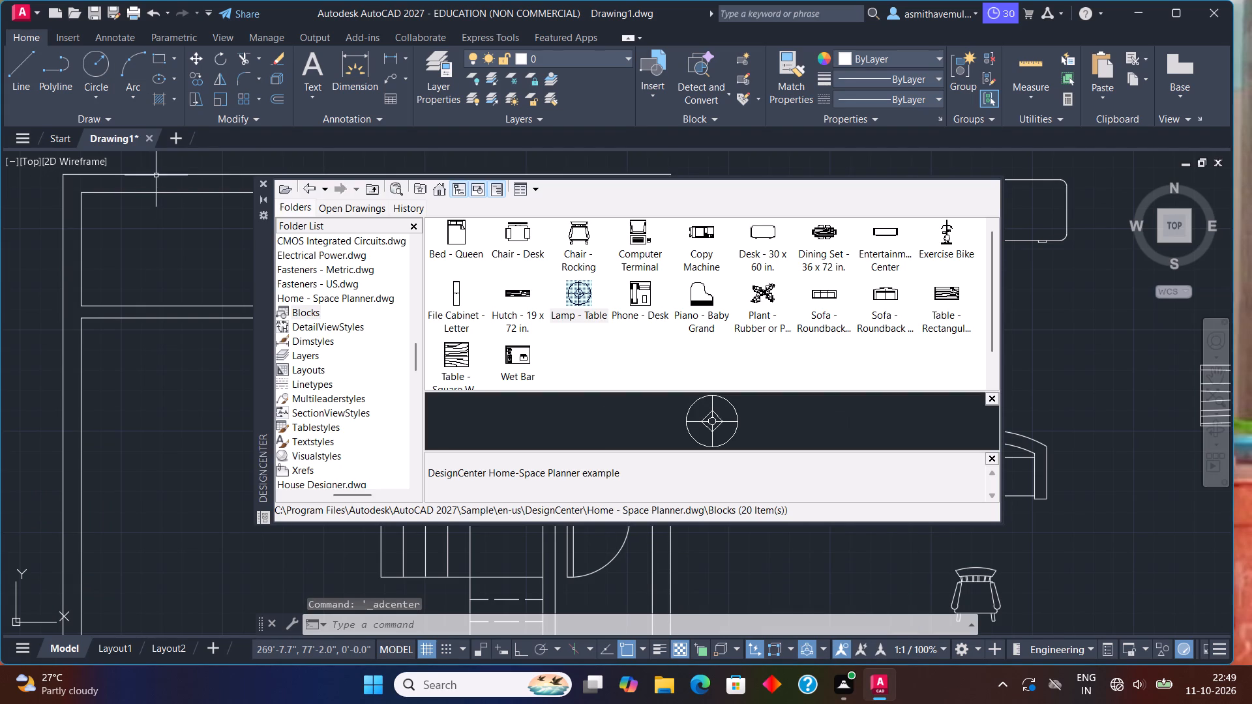
click(443, 186)
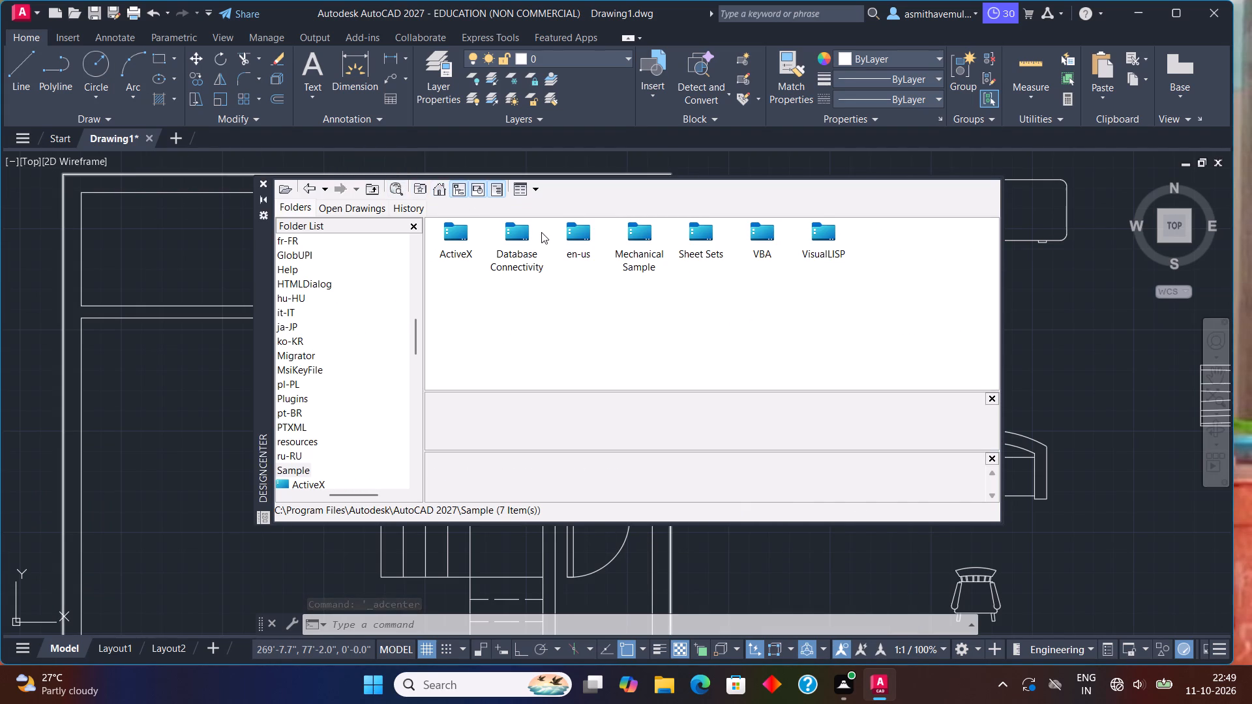
double_click(578, 241)
drag(434, 233, 432, 223)
click(431, 218)
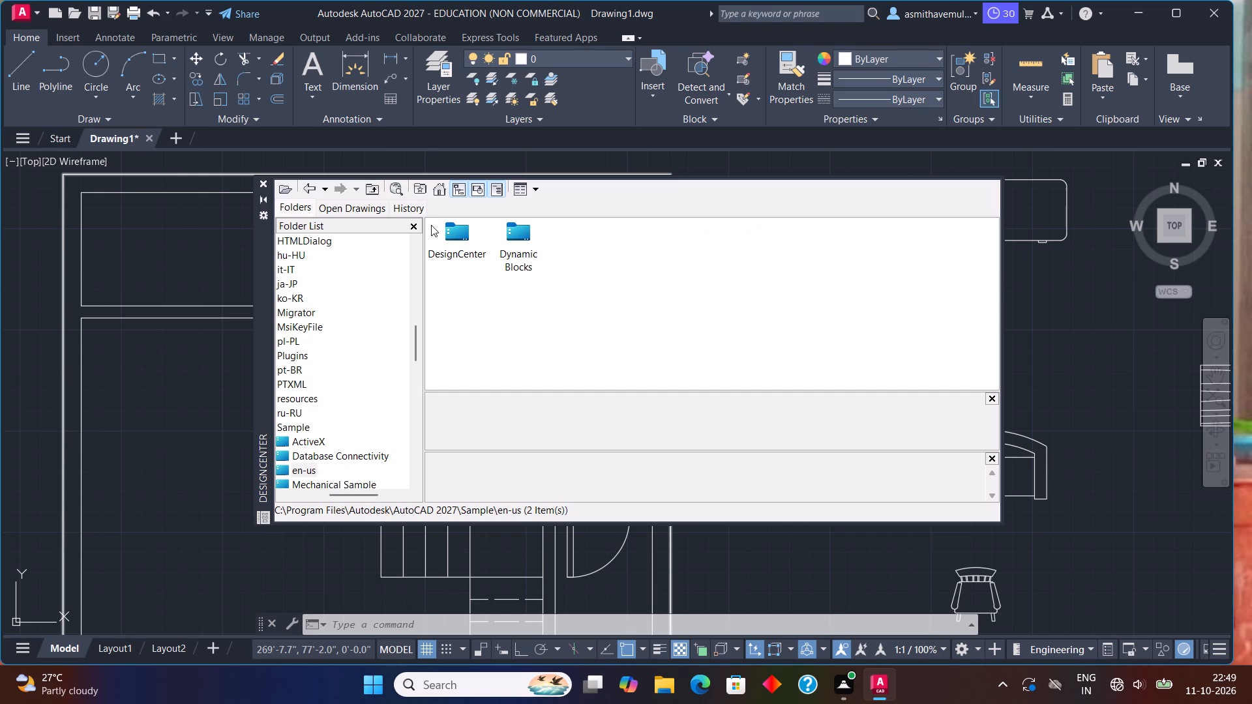
double_click(448, 240)
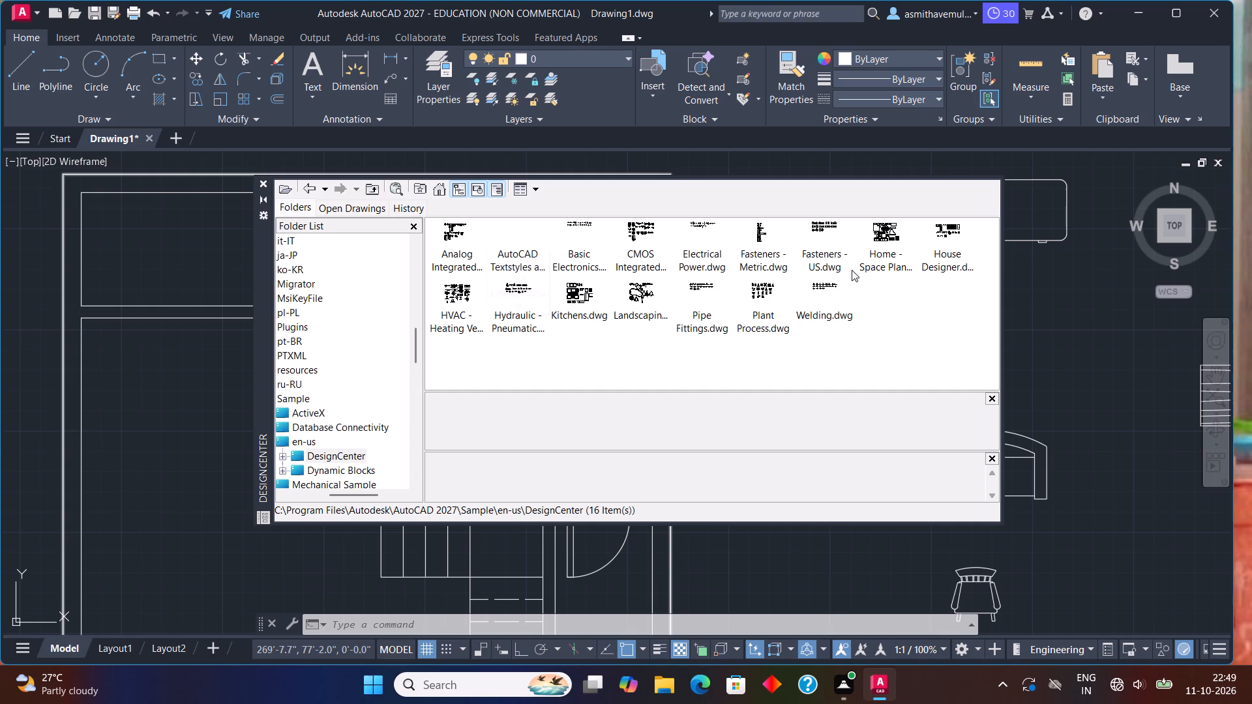
click(880, 234)
double_click(880, 234)
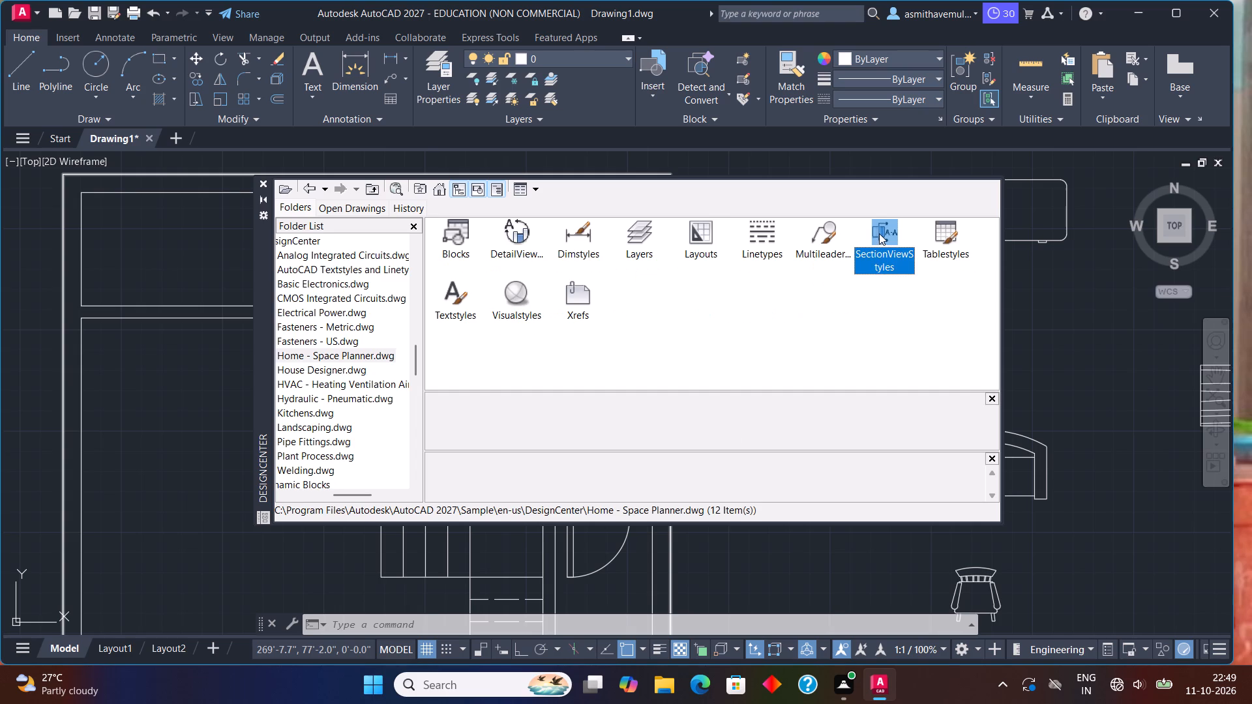
double_click(455, 238)
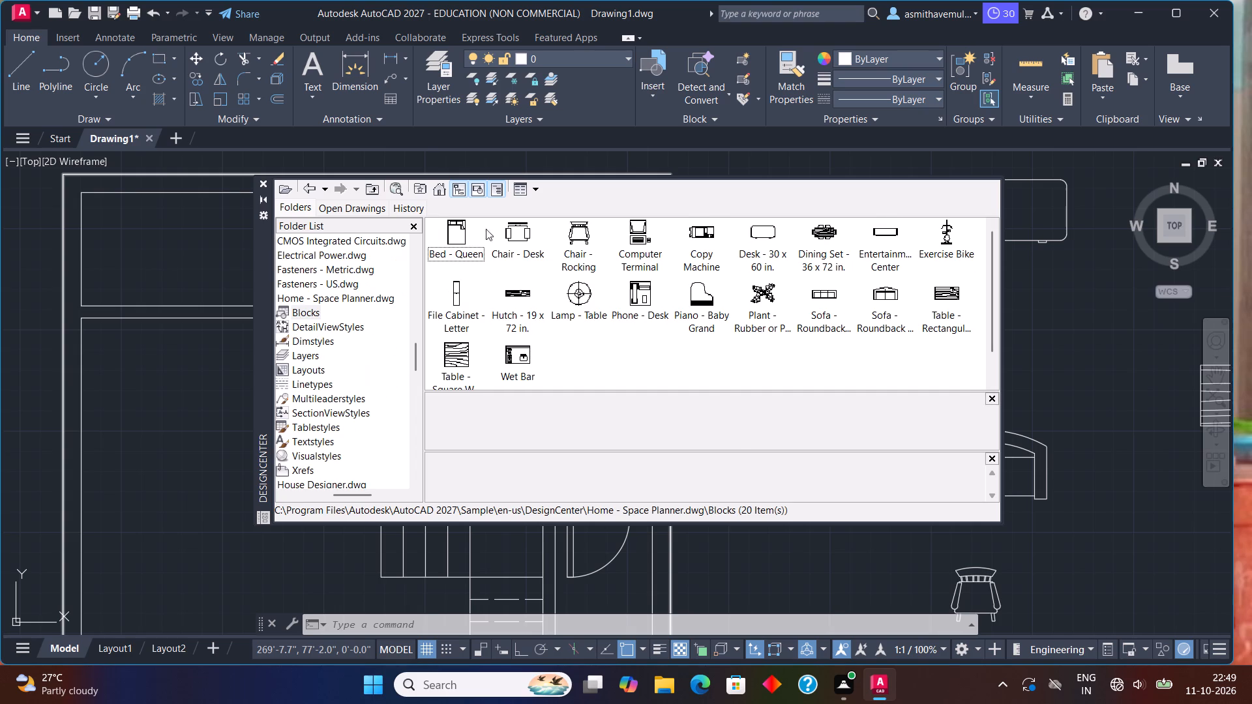
Insert the Toilet - top block from DesignCenter's House Designer.dwg beside the computer terminal, outside the second plan.
click(439, 188)
double_click(568, 234)
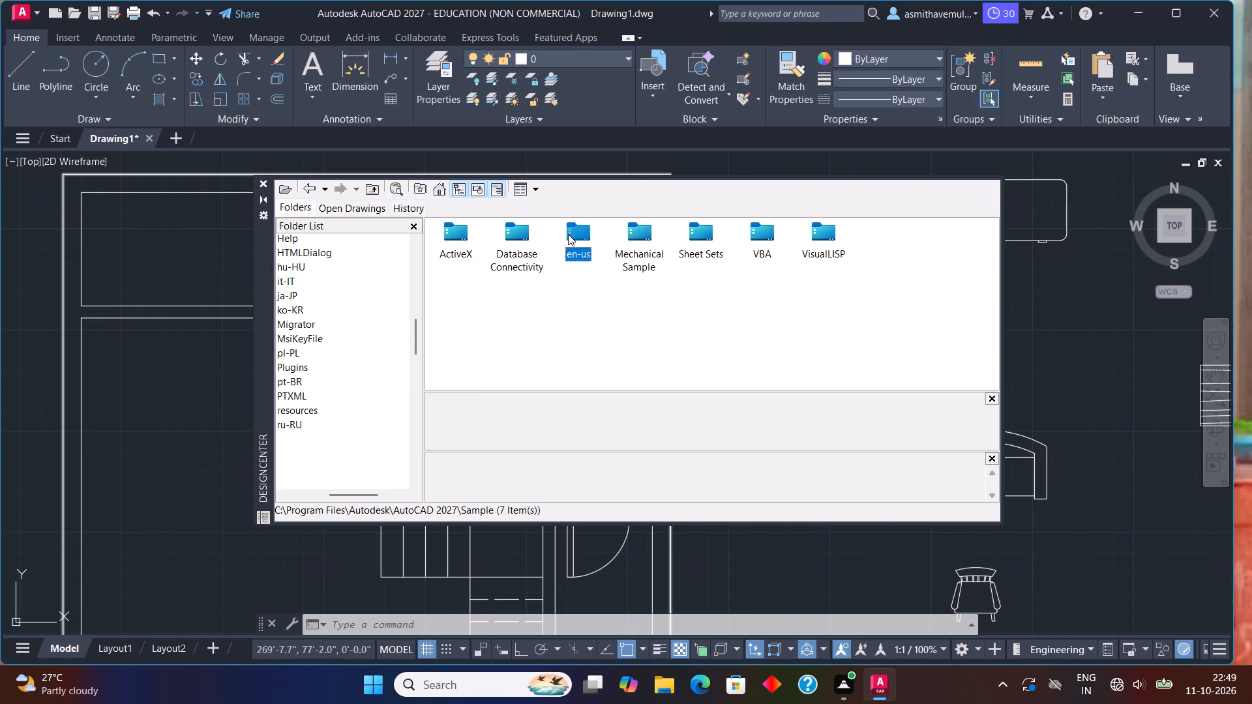
double_click(462, 250)
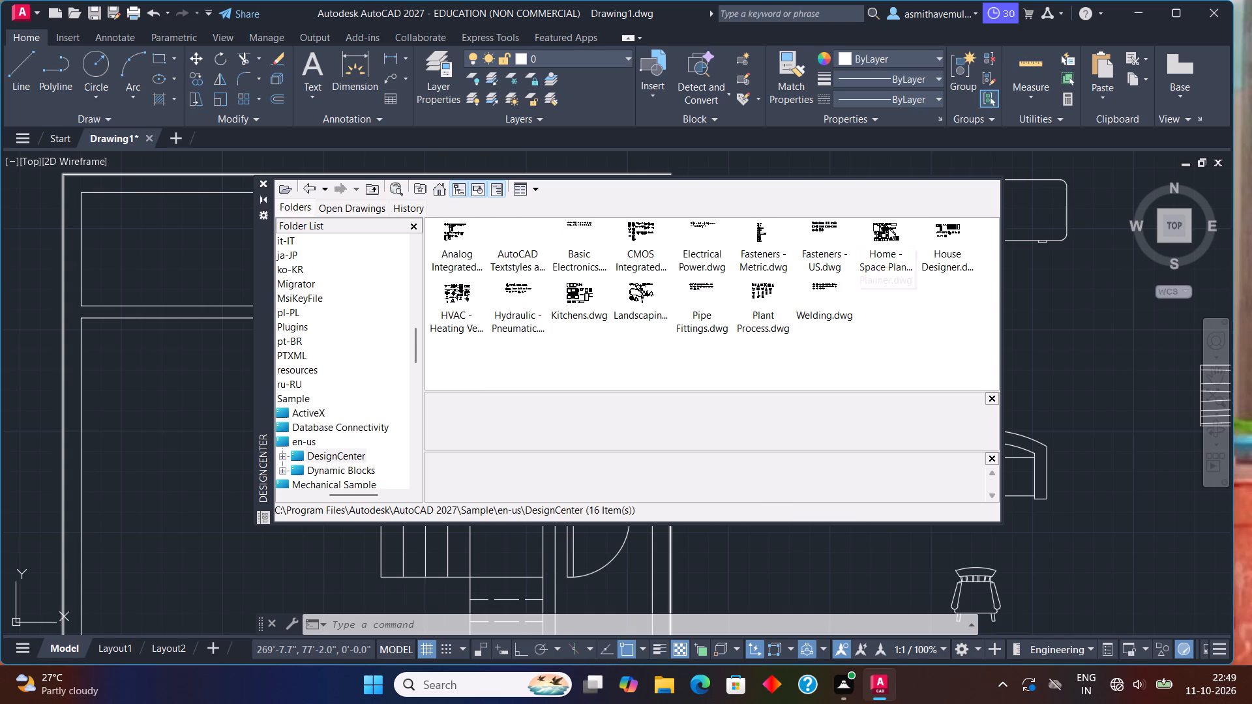
double_click(954, 234)
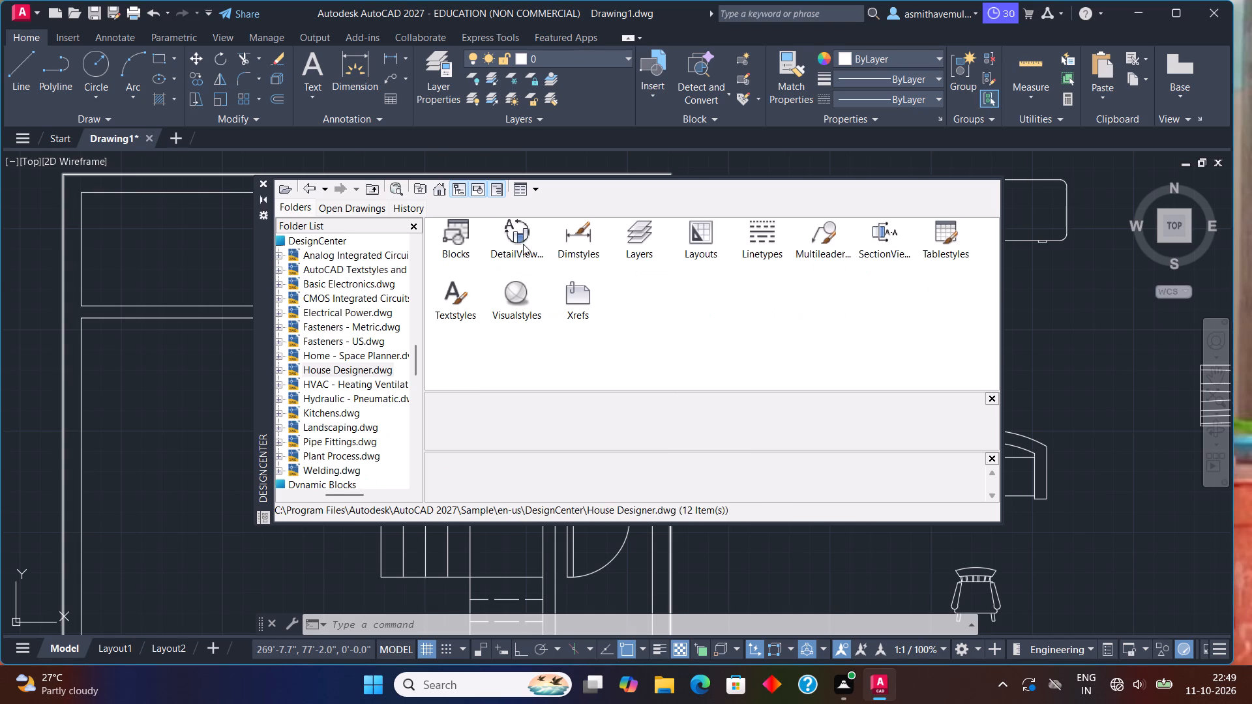
double_click(456, 244)
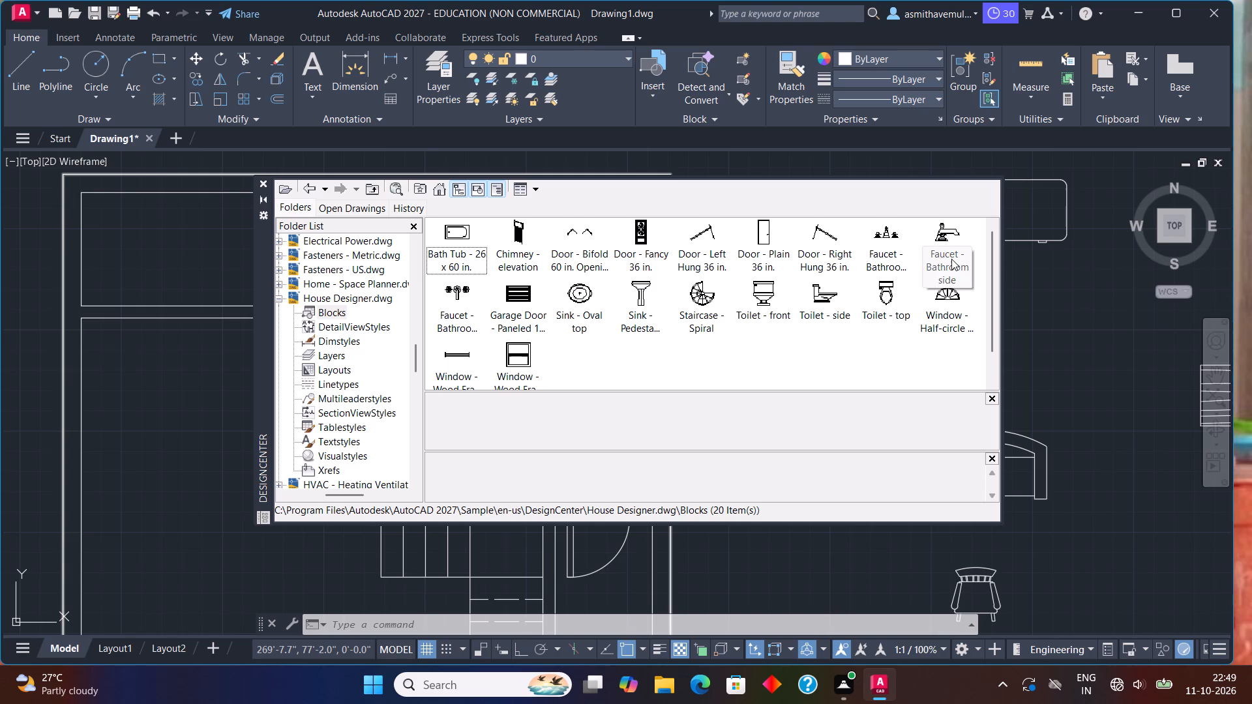
drag(879, 287, 901, 299)
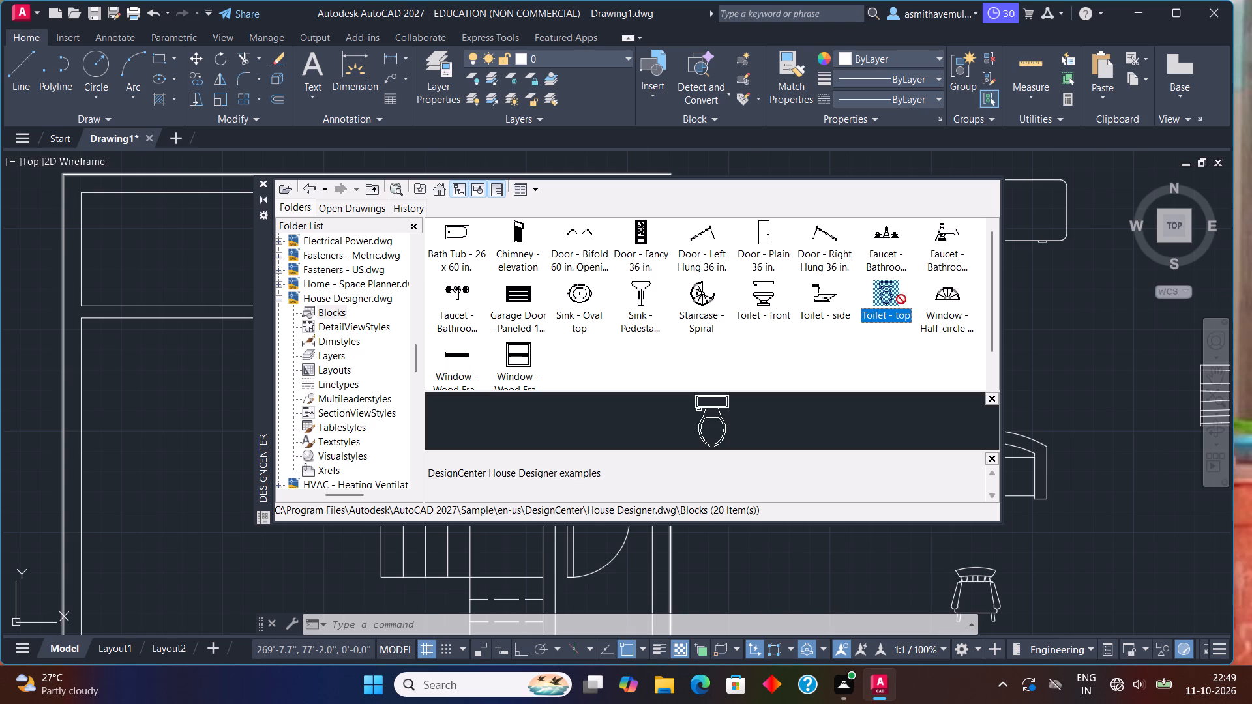
drag(901, 299, 1032, 329)
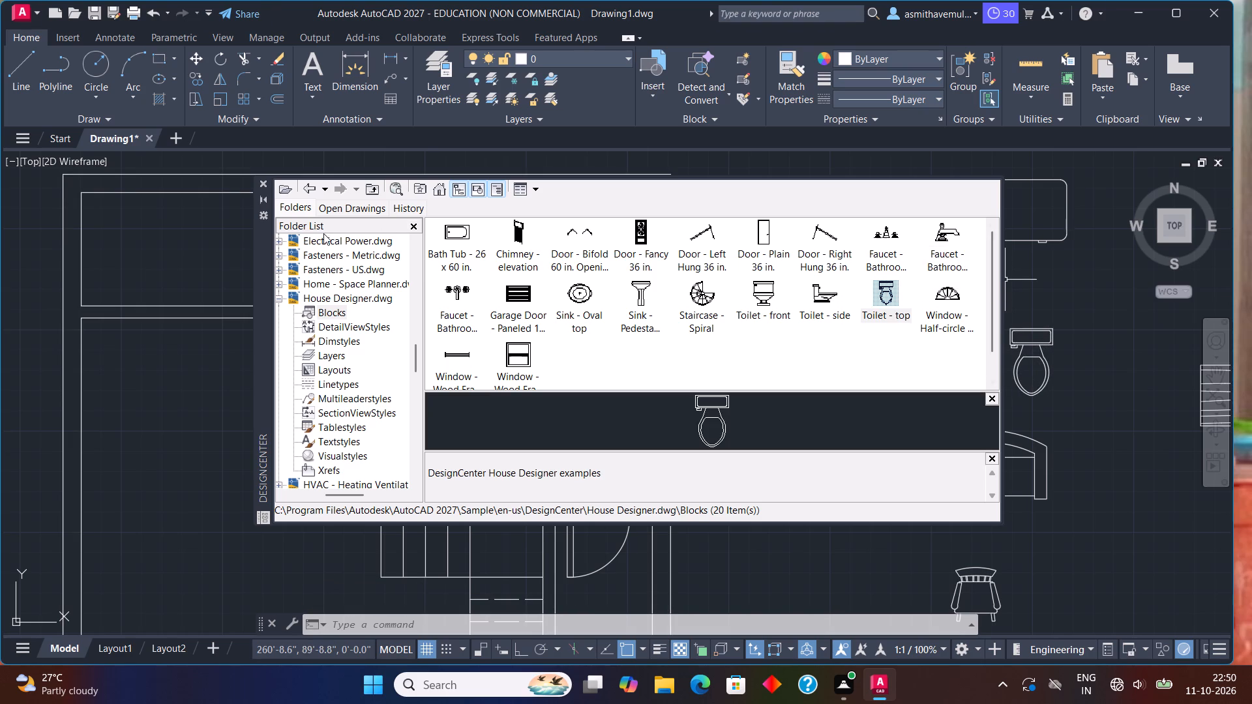
click(261, 181)
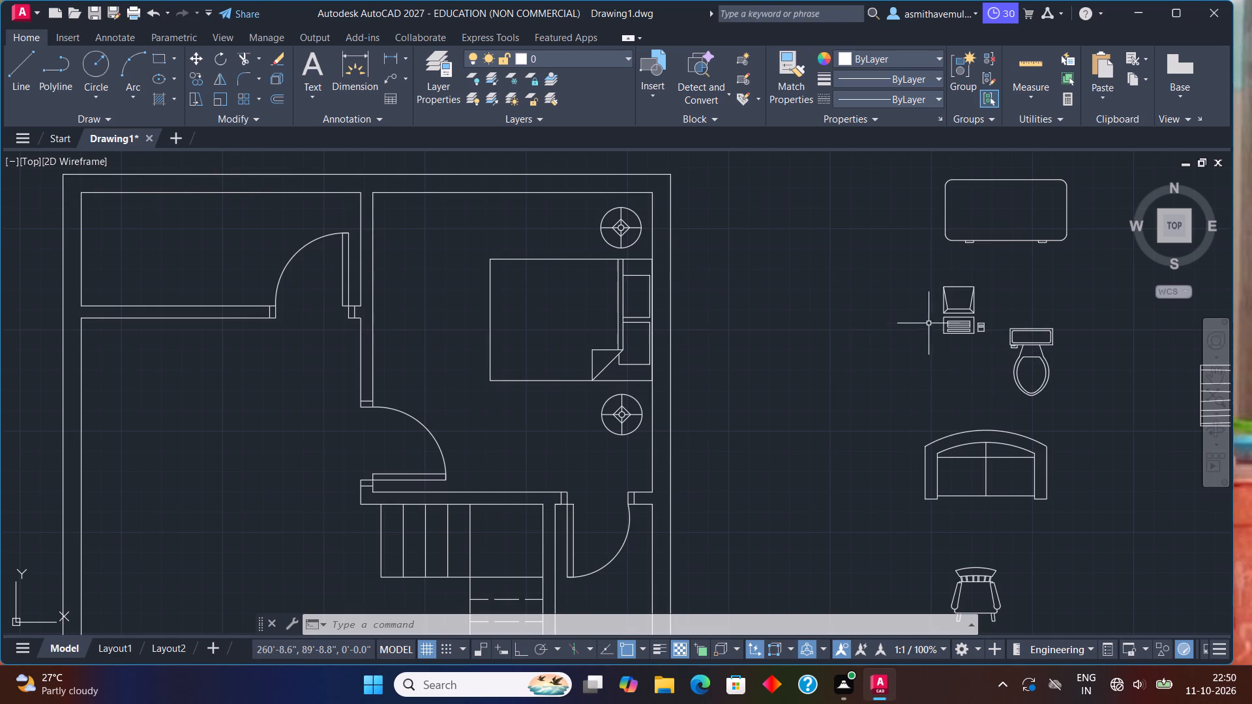
Rotate the inserted toilet about 279° around the back of its tank, turning Ortho on, so the bowl points west.
drag(1056, 327, 1017, 360)
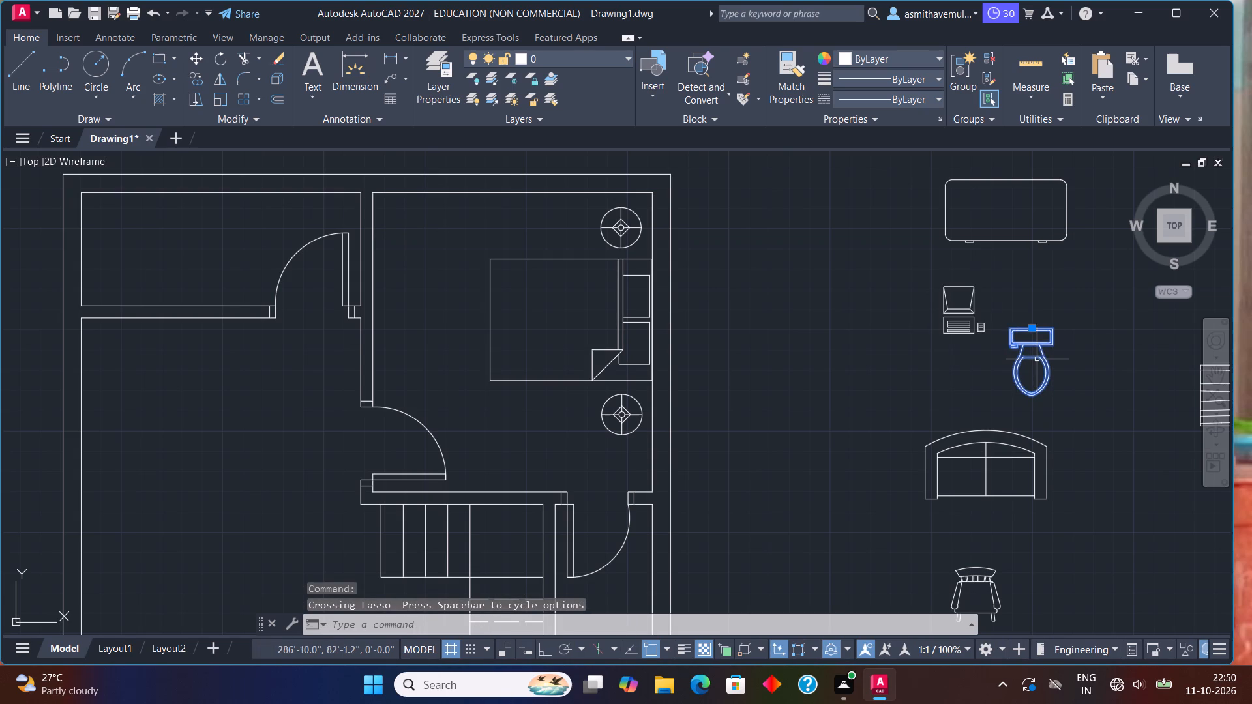
text(RO)
key(Return)
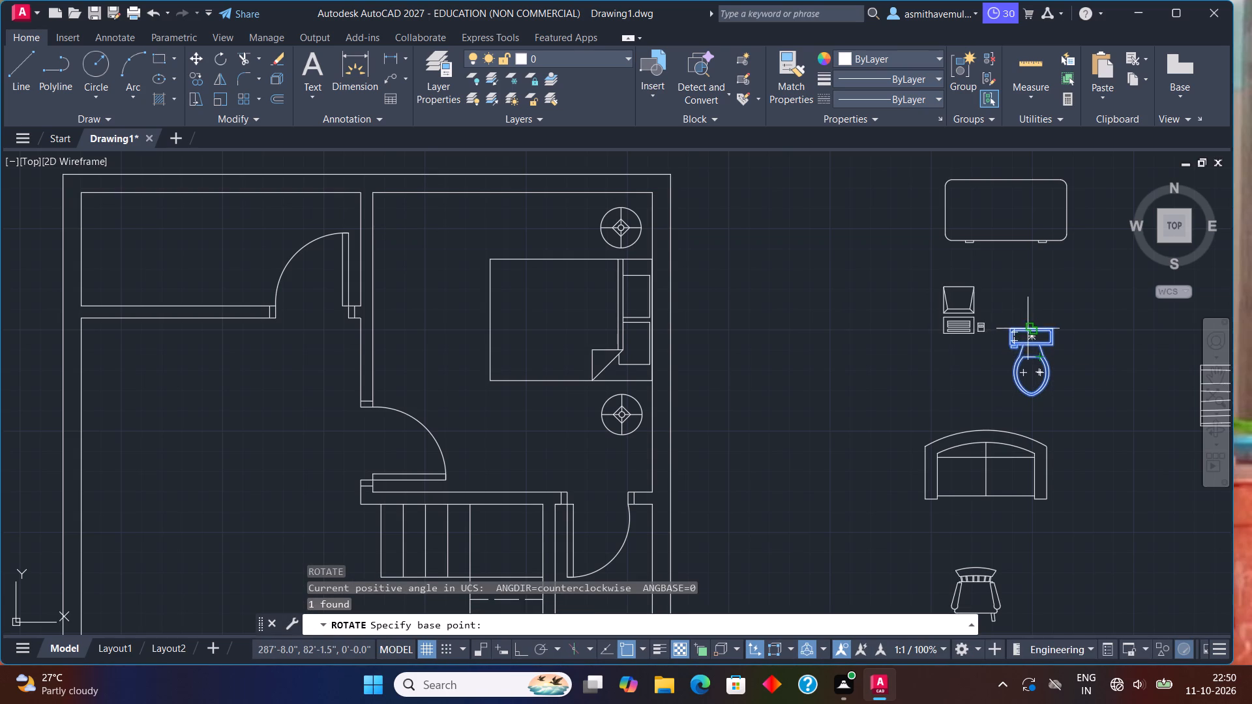
click(1028, 329)
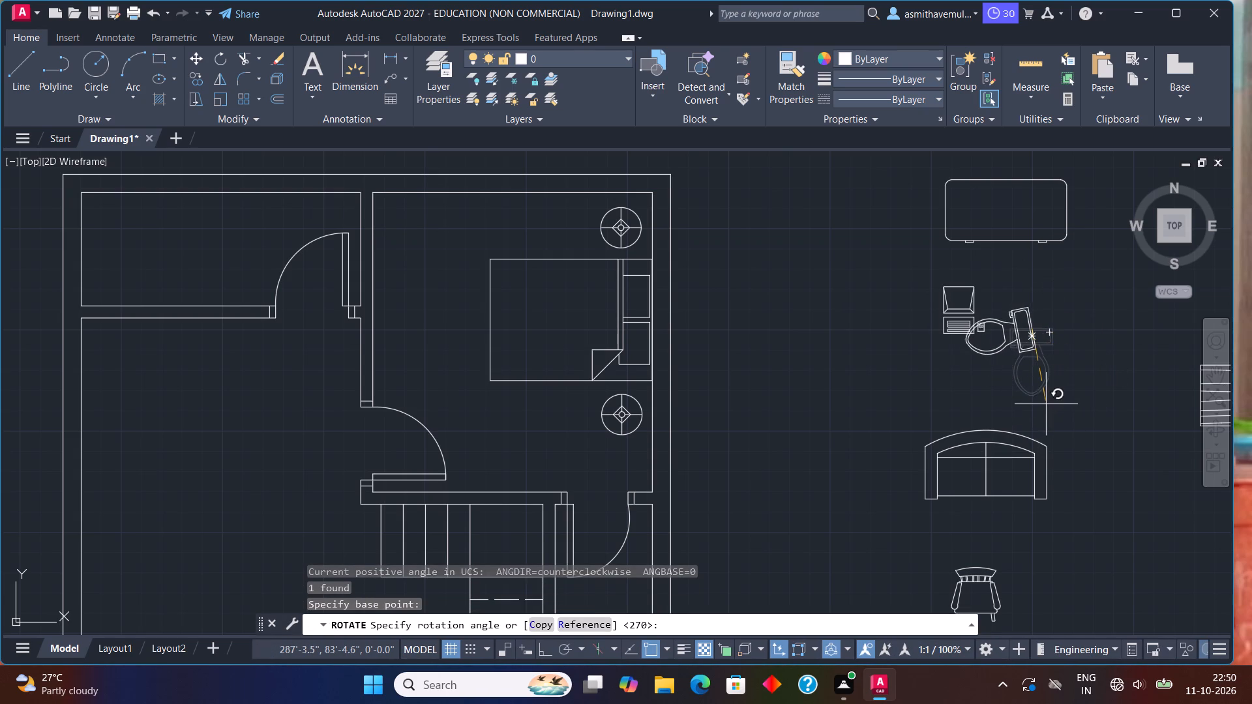
key(F8)
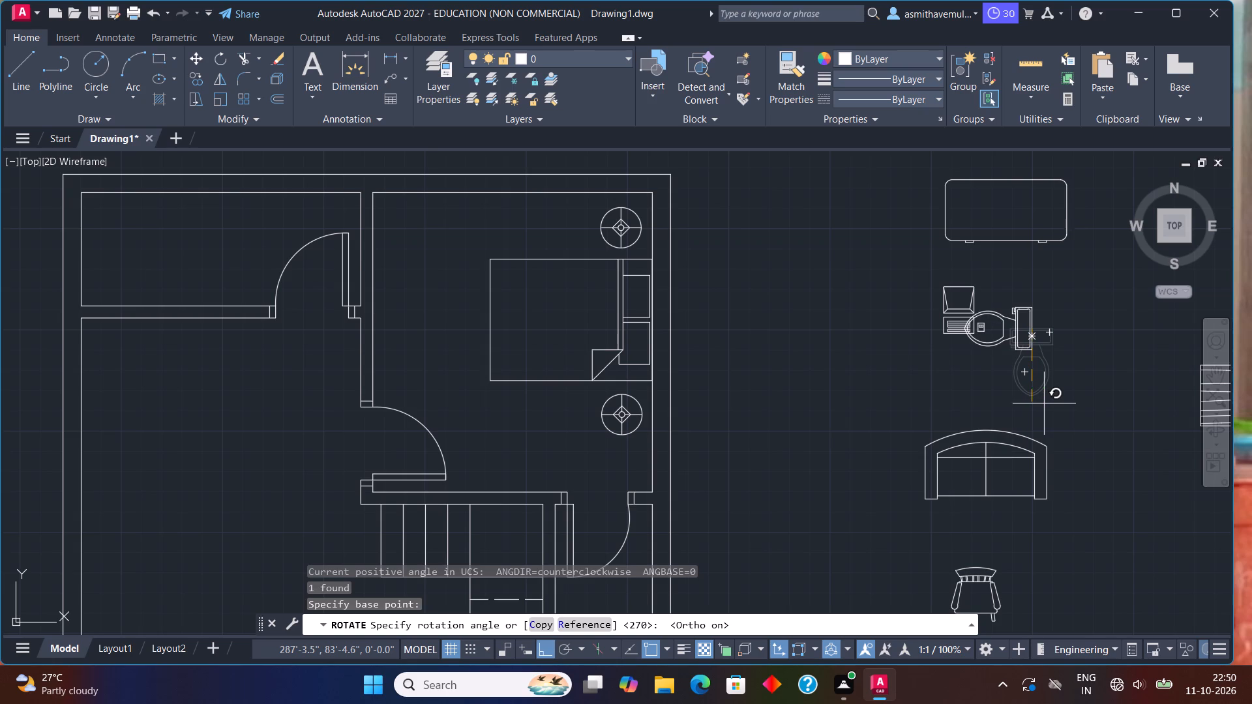
click(1032, 368)
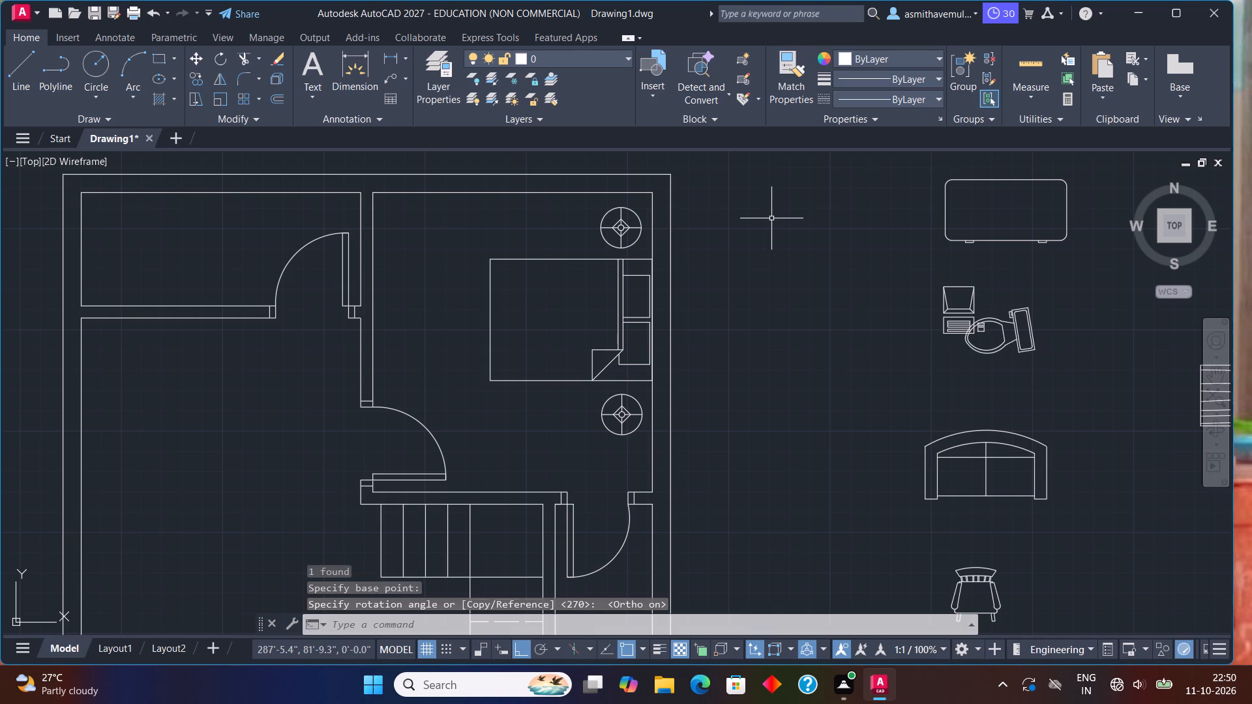
Insert a second Toilet - top block from DesignCenter just above and east of the loose sofa.
key(ctrl+2)
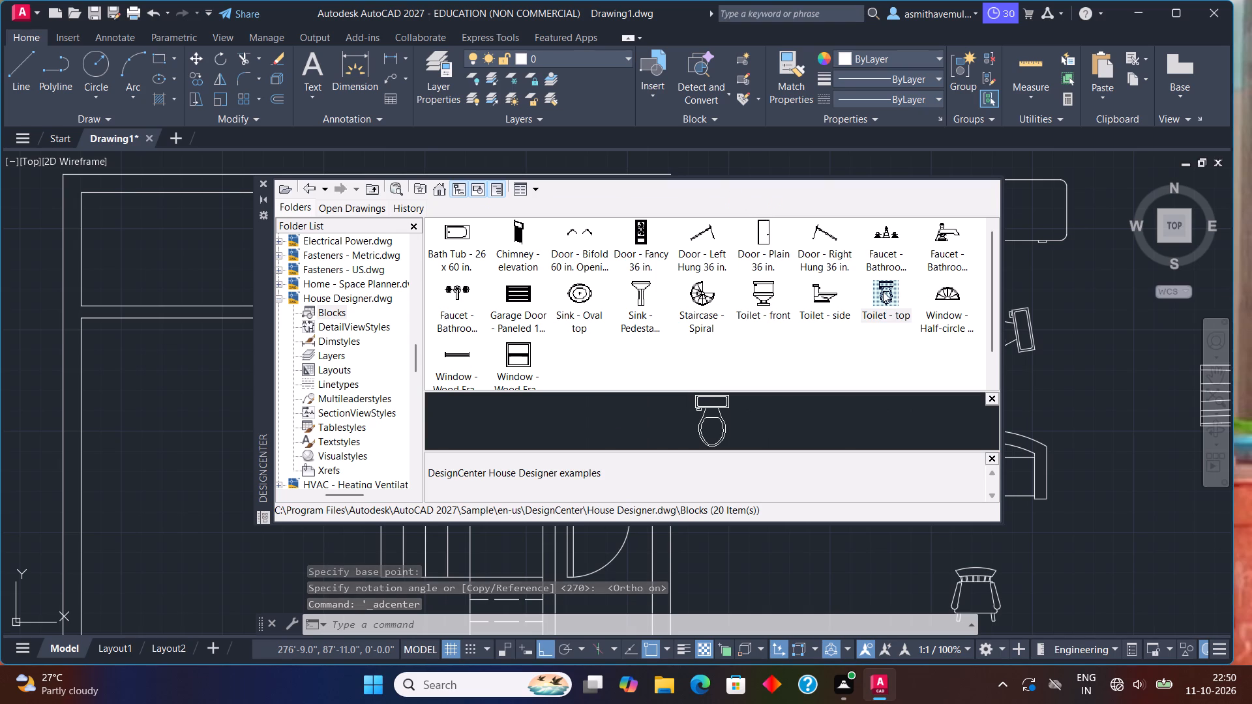
drag(883, 291, 1080, 376)
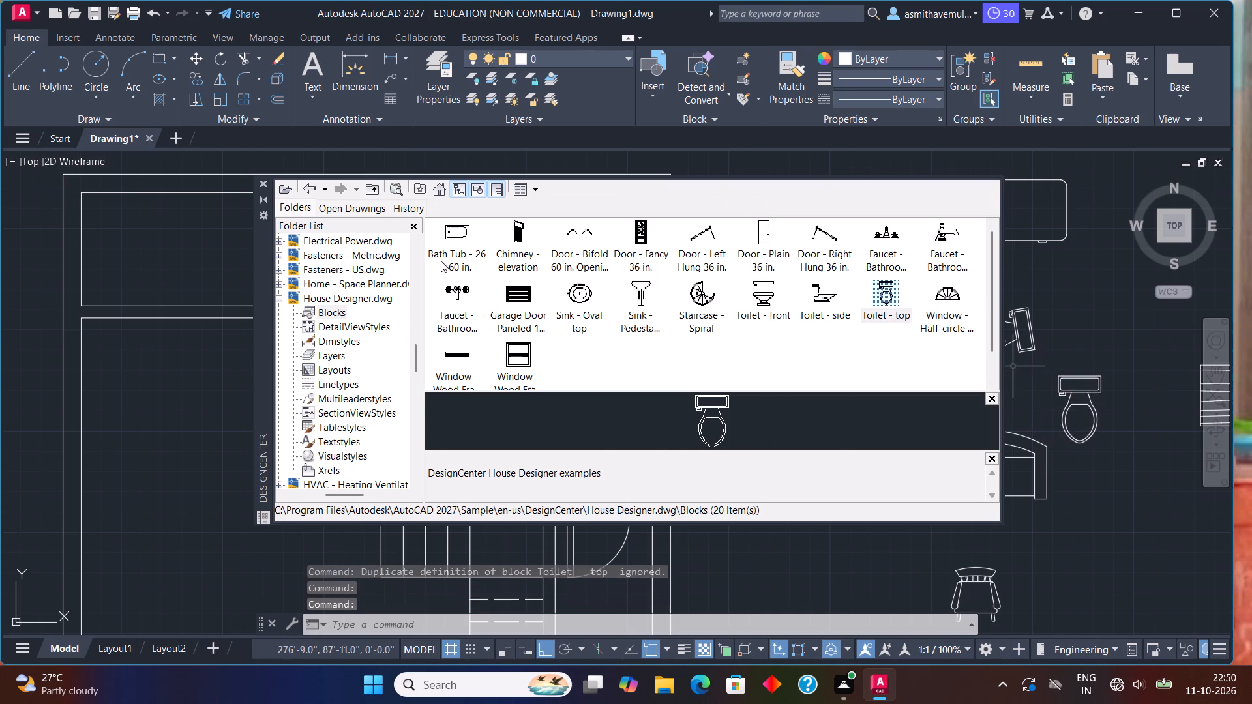
click(260, 179)
Rotate the second toilet about 290° around the back of its tank so the bowl points west.
middle_drag(903, 285, 764, 230)
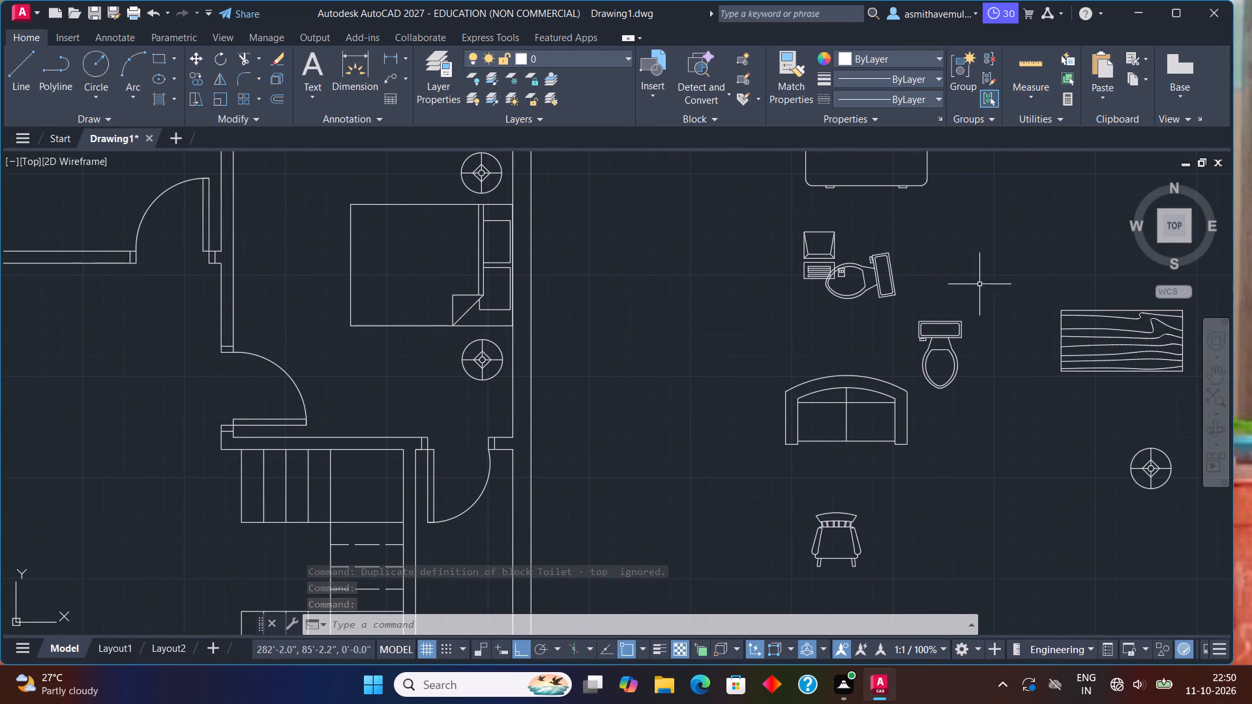
drag(977, 291, 949, 432)
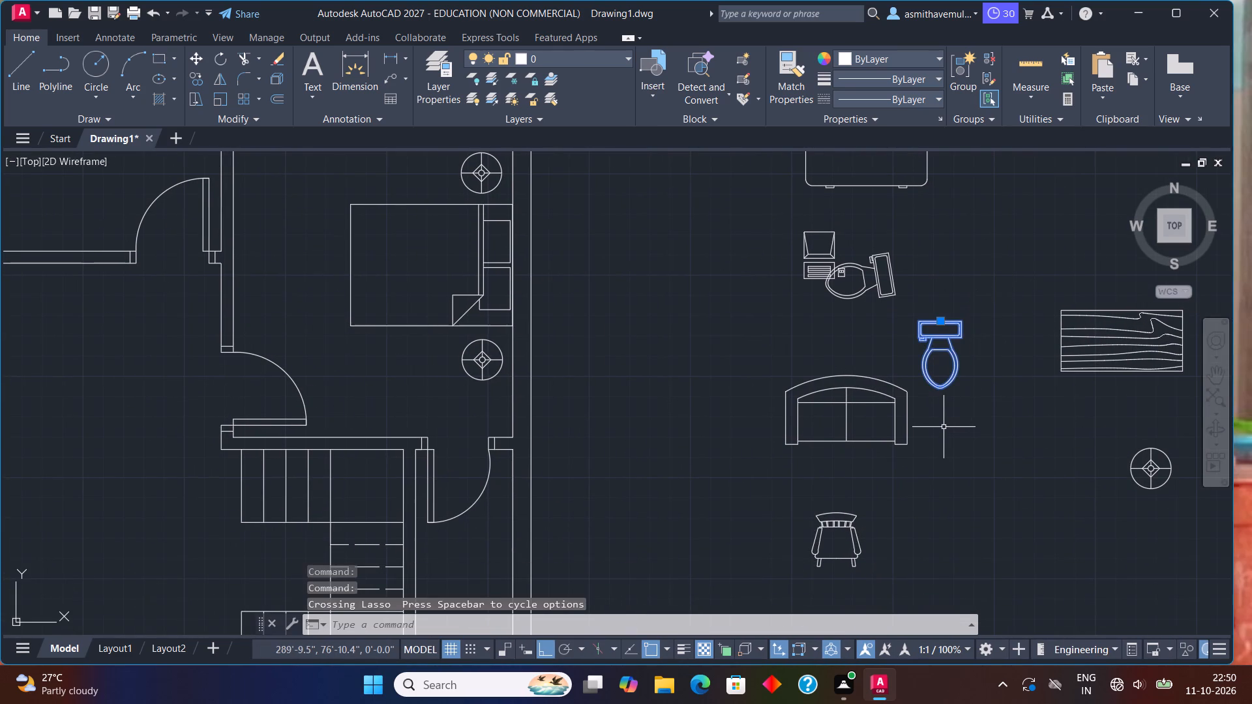
text(RO)
key(Return)
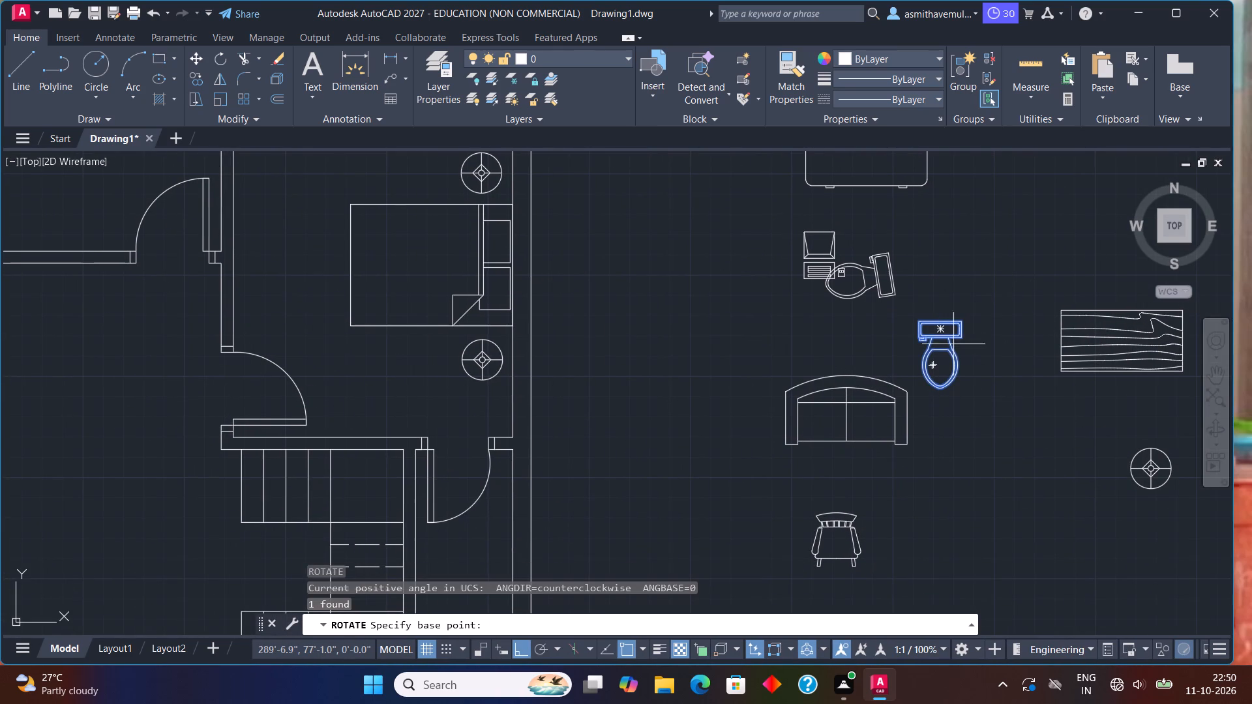
click(943, 321)
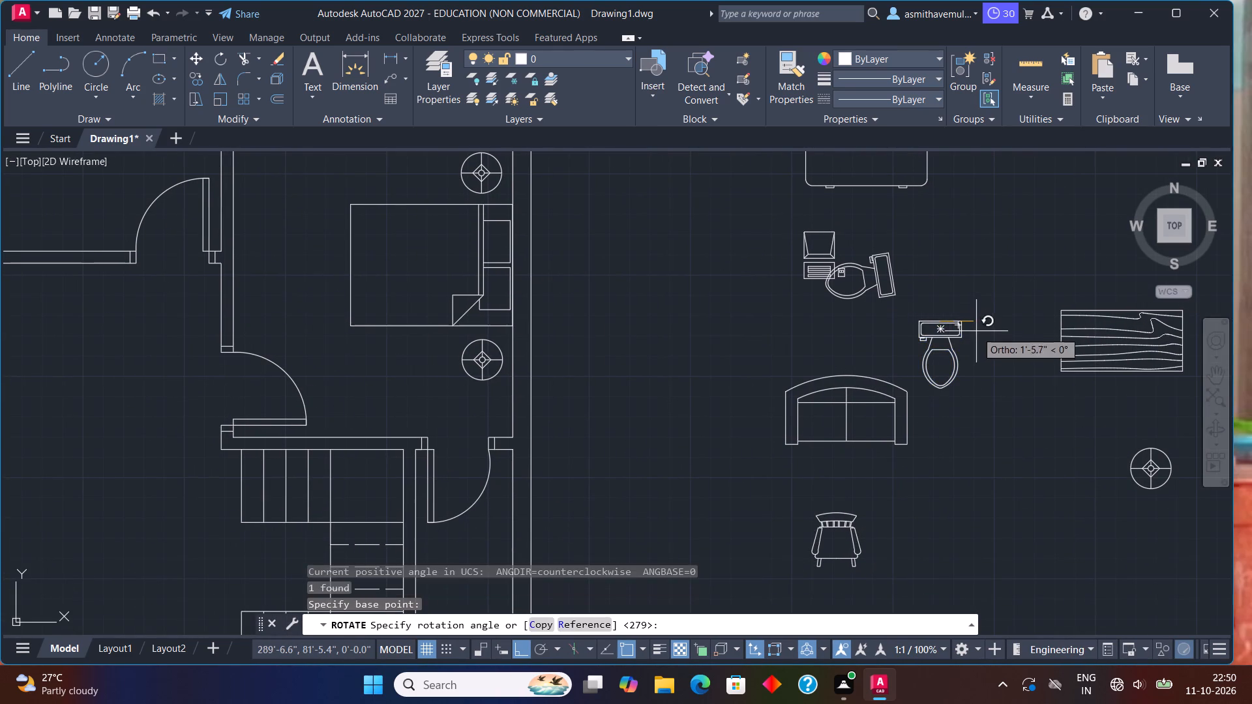
click(951, 358)
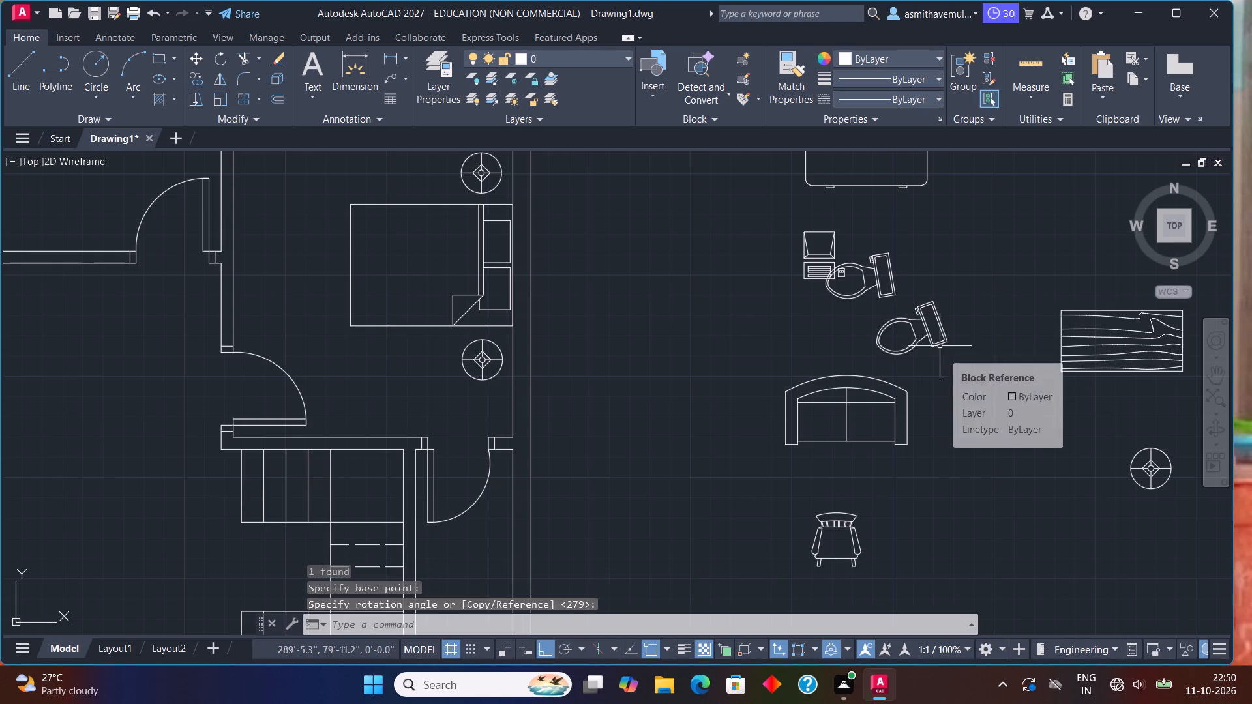
Insert a third Toilet - top block from DesignCenter below and west of the loose table lamp.
key(ctrl+2)
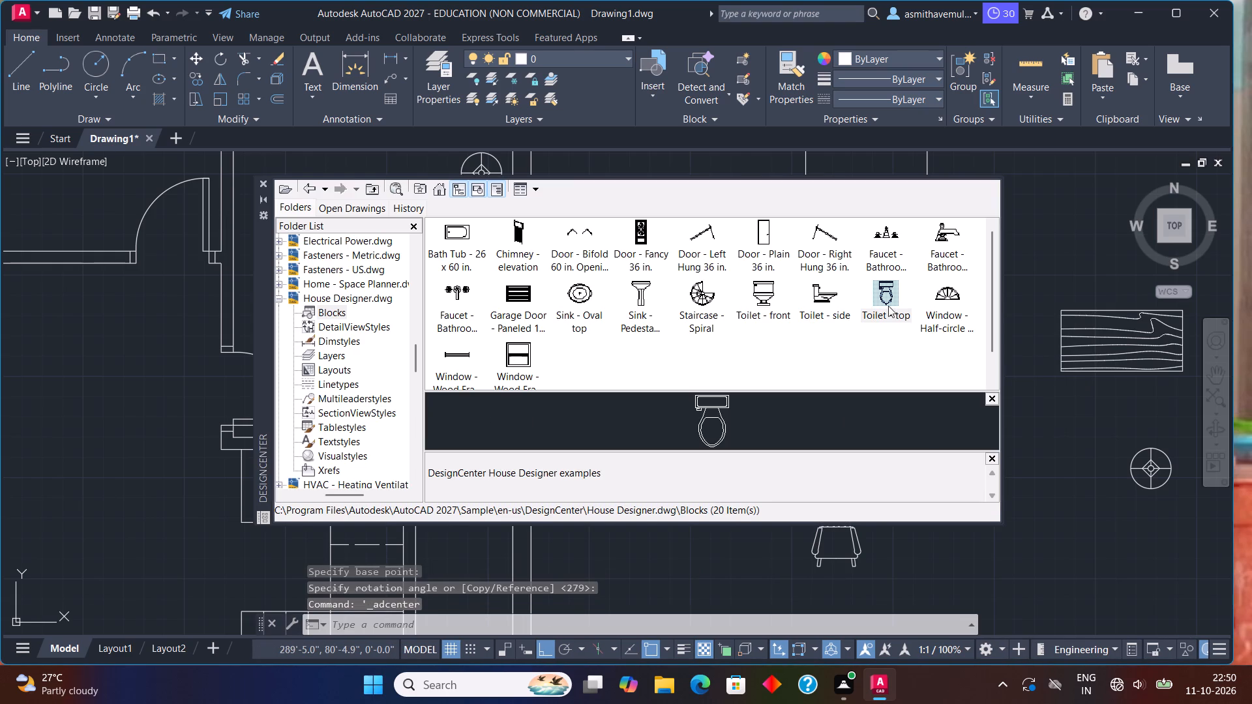
drag(884, 292, 1045, 495)
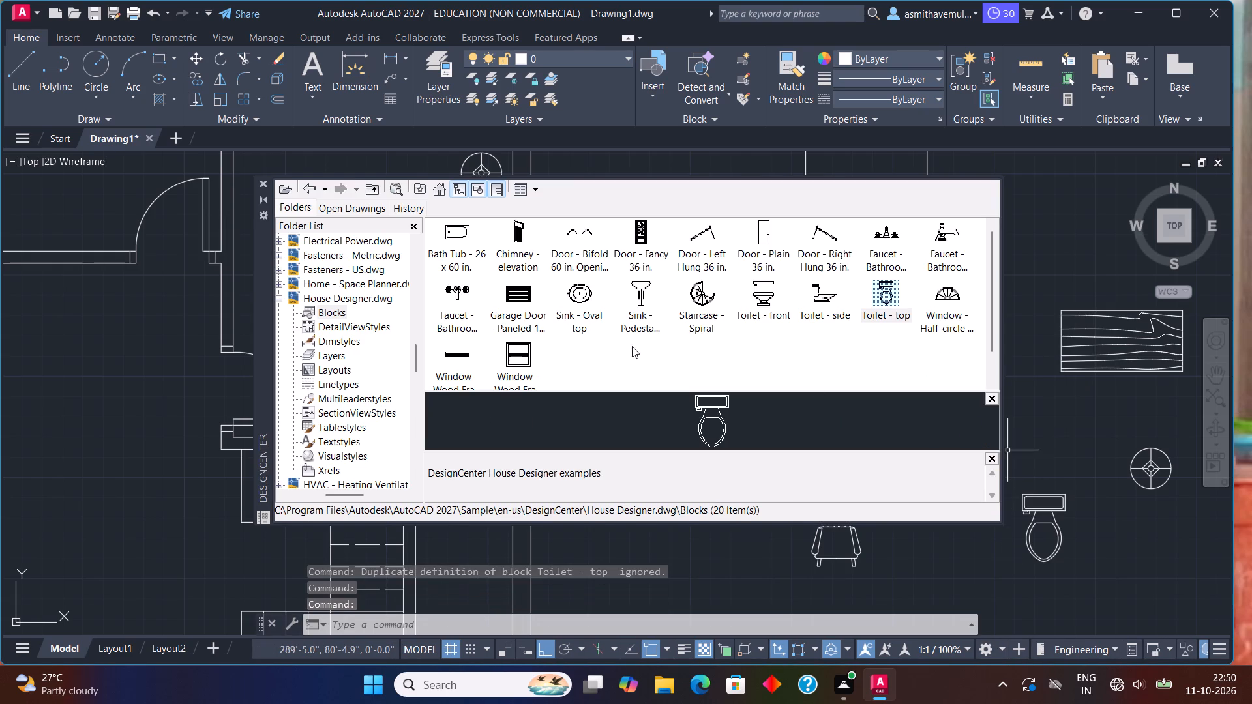
click(259, 180)
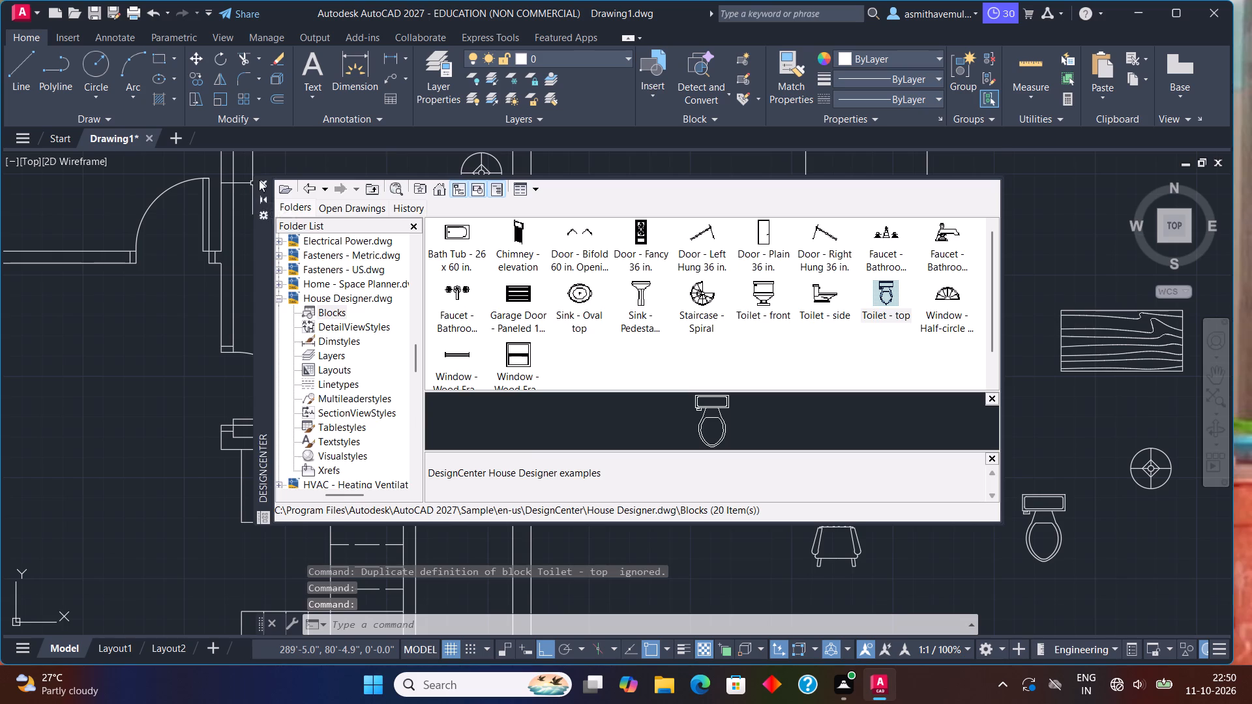
Rotate the third toilet a quarter turn clockwise around the midpoint of its tank's back edge so the bowl points west.
middle_drag(635, 336, 513, 241)
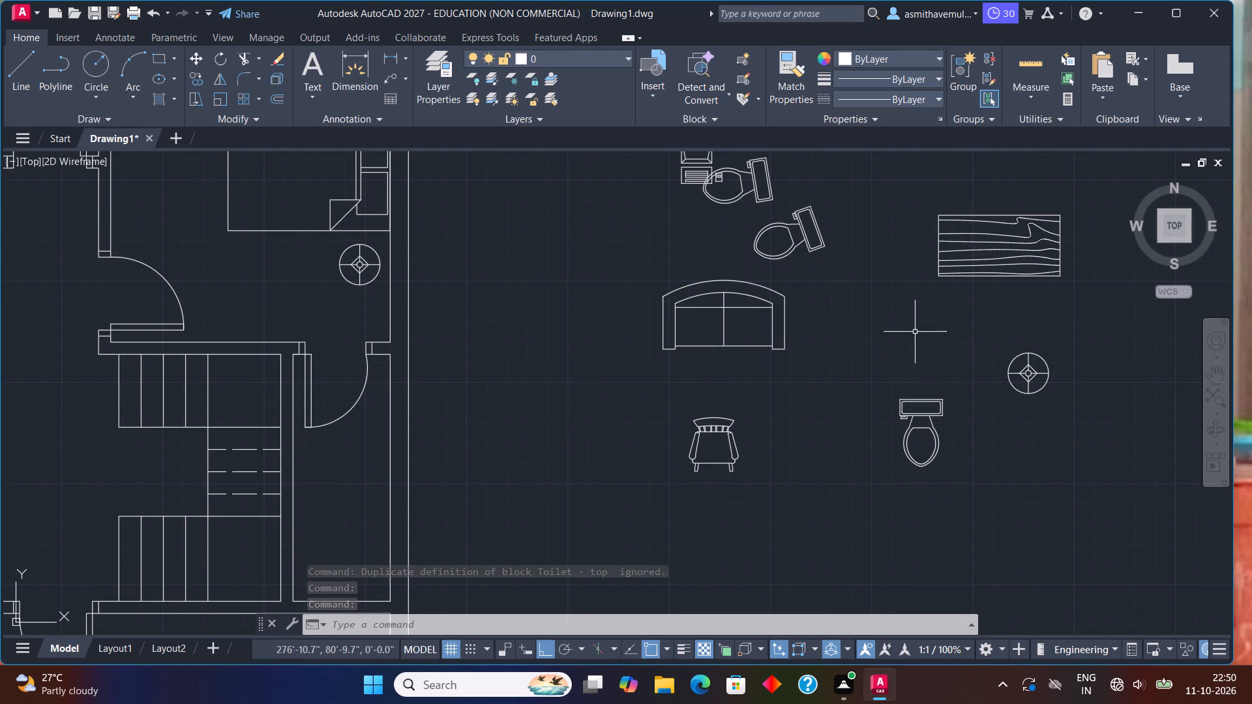
drag(937, 356, 938, 521)
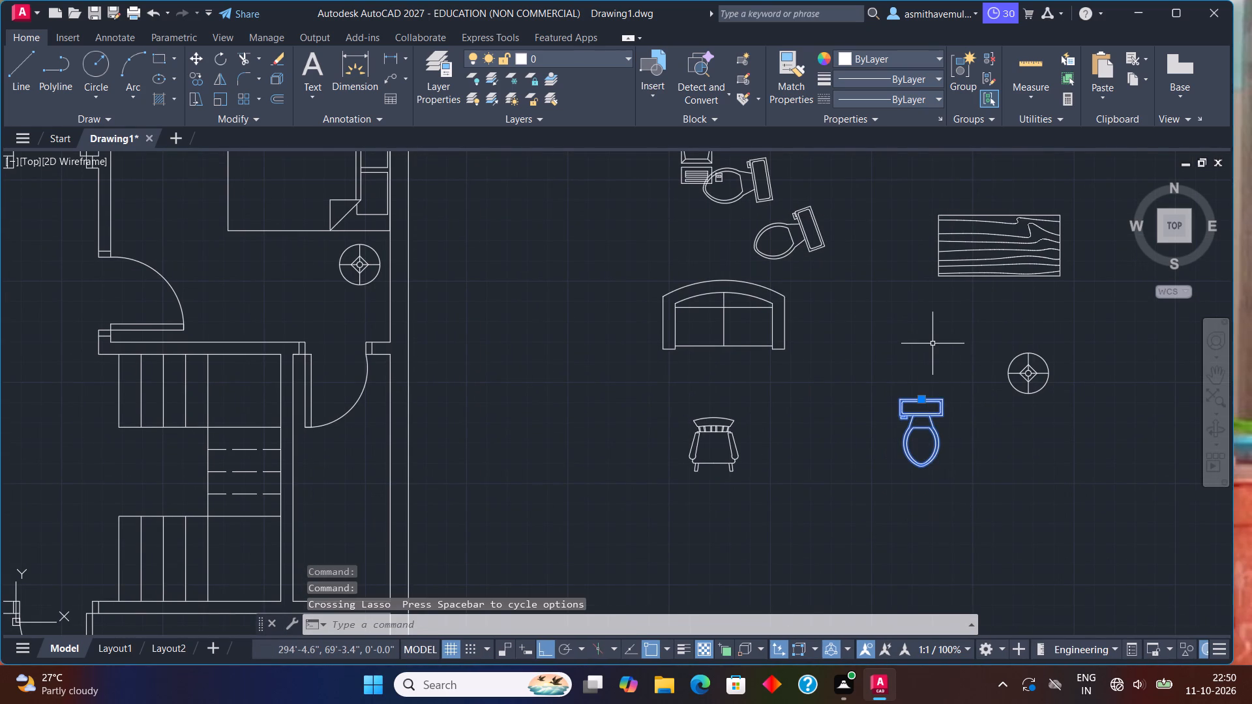
text(RO)
key(Return)
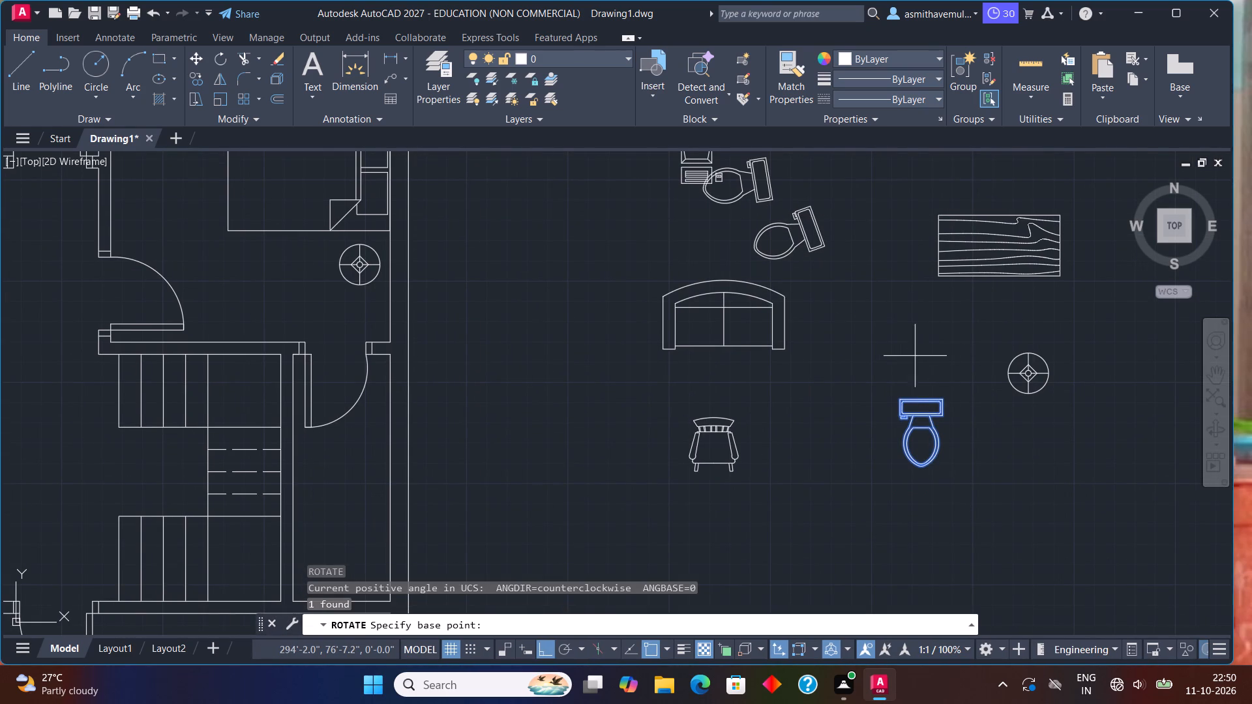
click(926, 400)
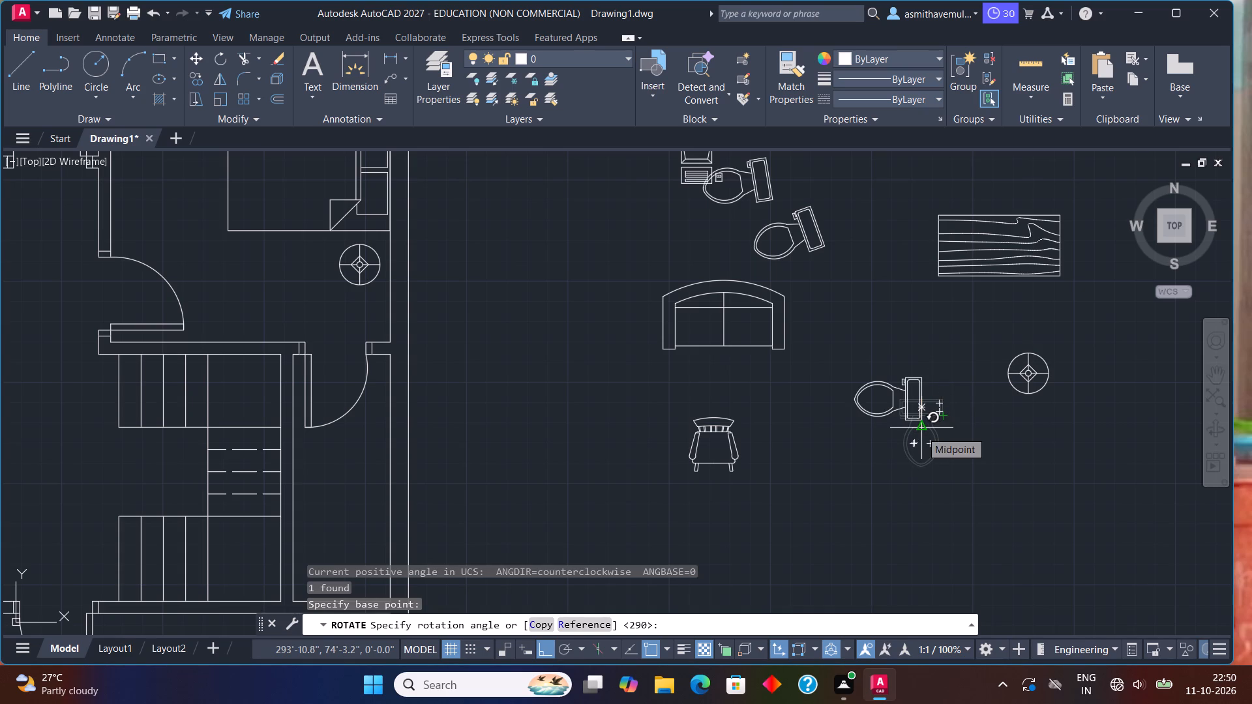
click(921, 431)
Move the third toilet into the small room beside the second plan's staircase, setting its tank against the outer wall's inner face.
drag(937, 407, 867, 433)
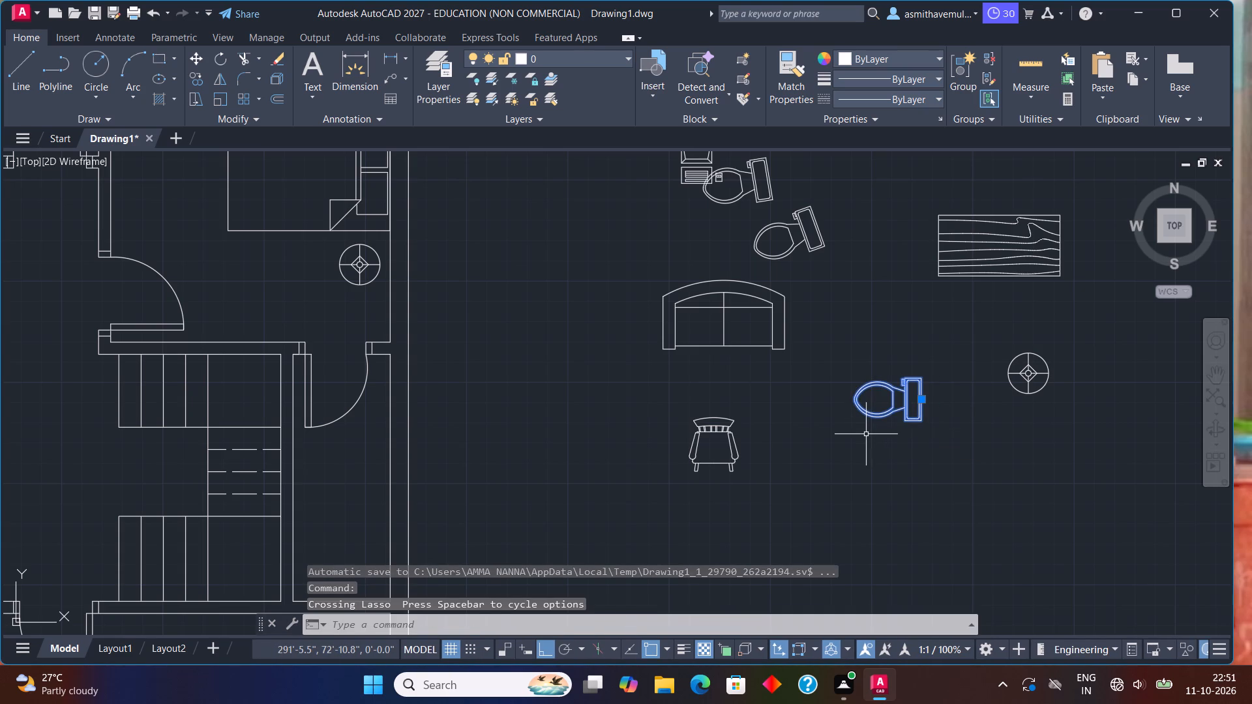
key(m)
key(Return)
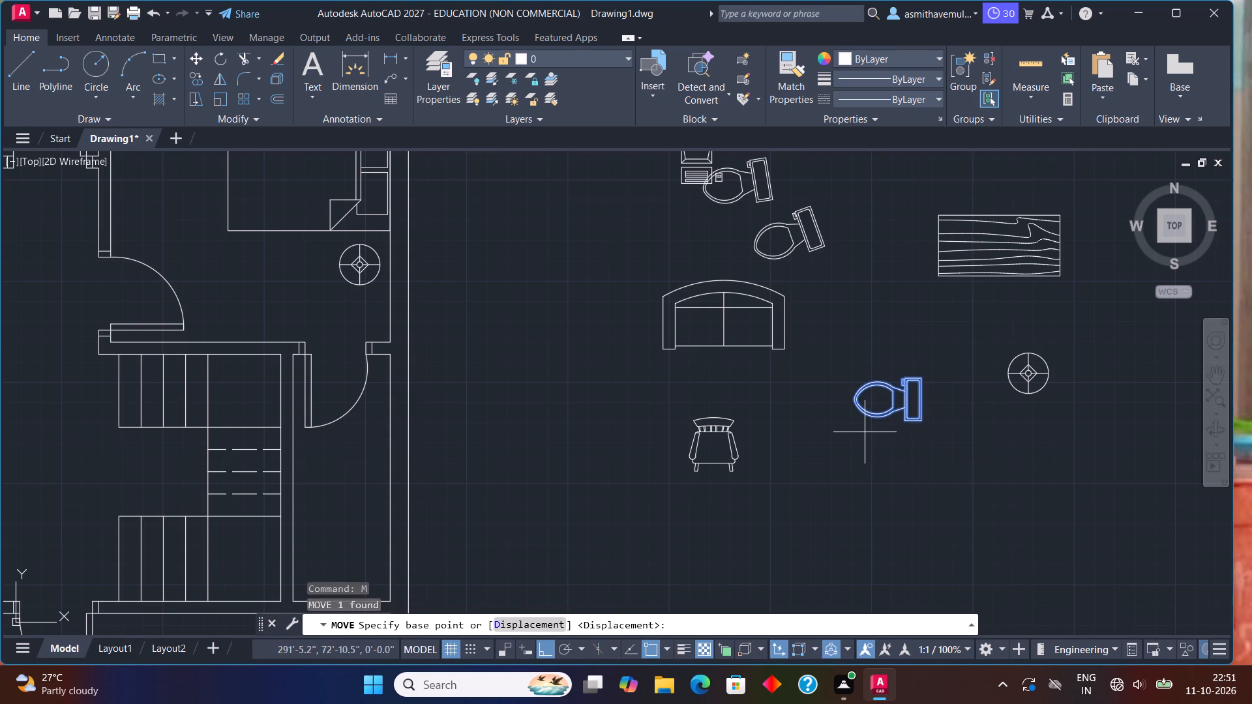
click(928, 397)
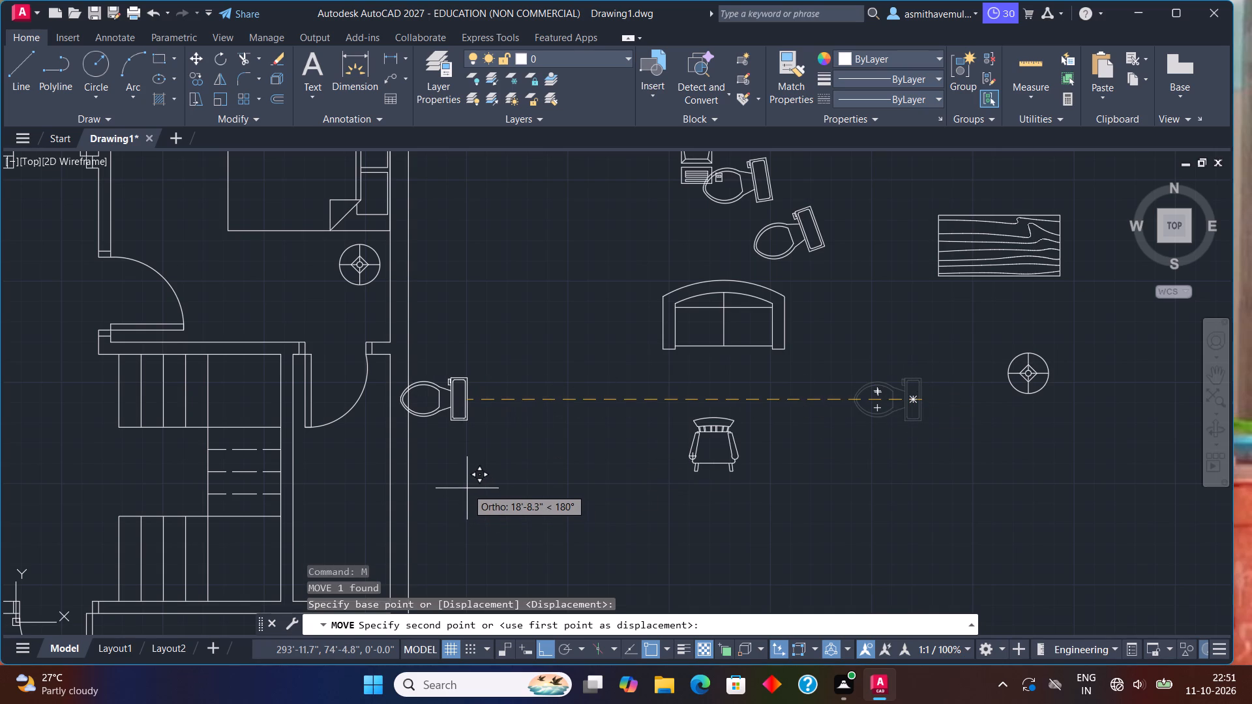
key(F8)
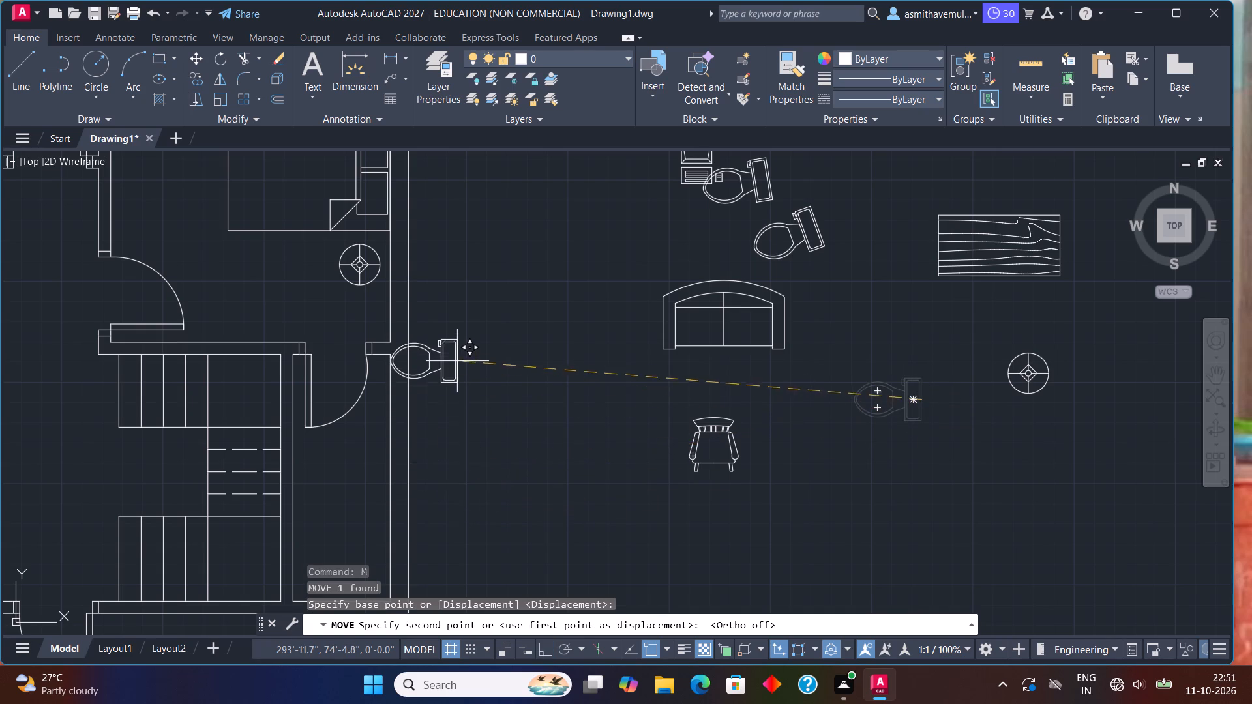
middle_drag(457, 355, 481, 223)
scroll(339, 417, up, 2)
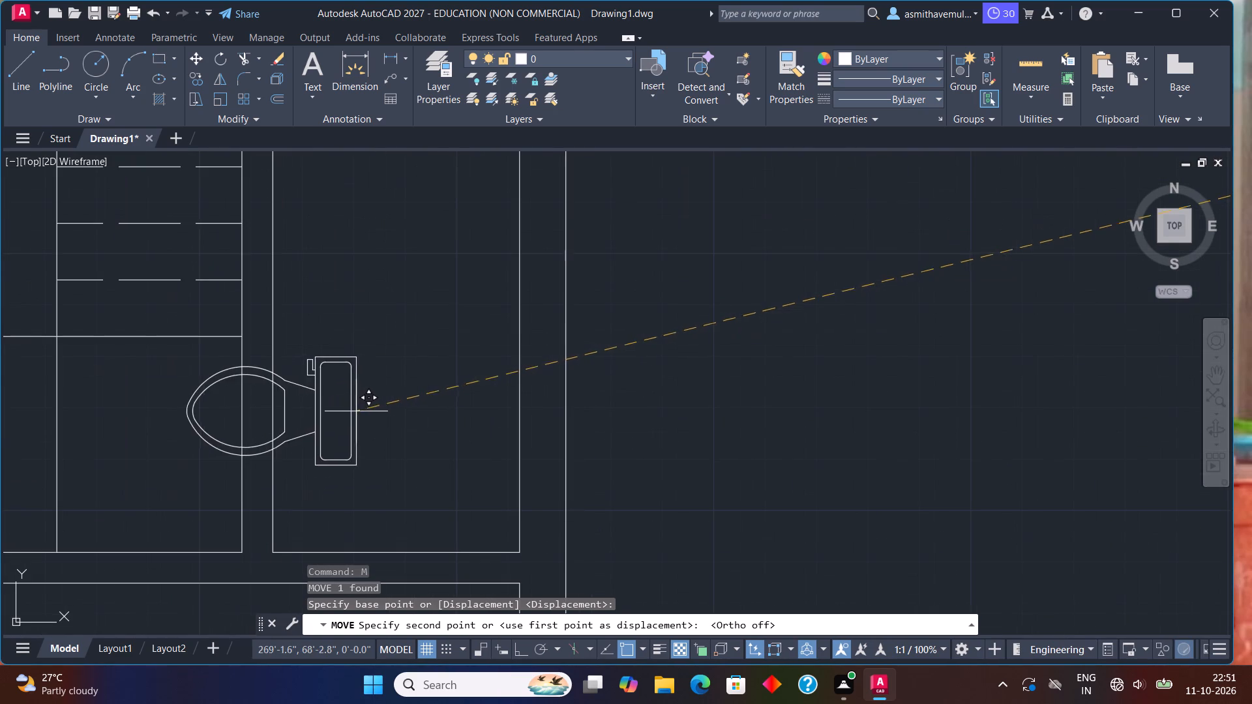
scroll(516, 407, up, 2)
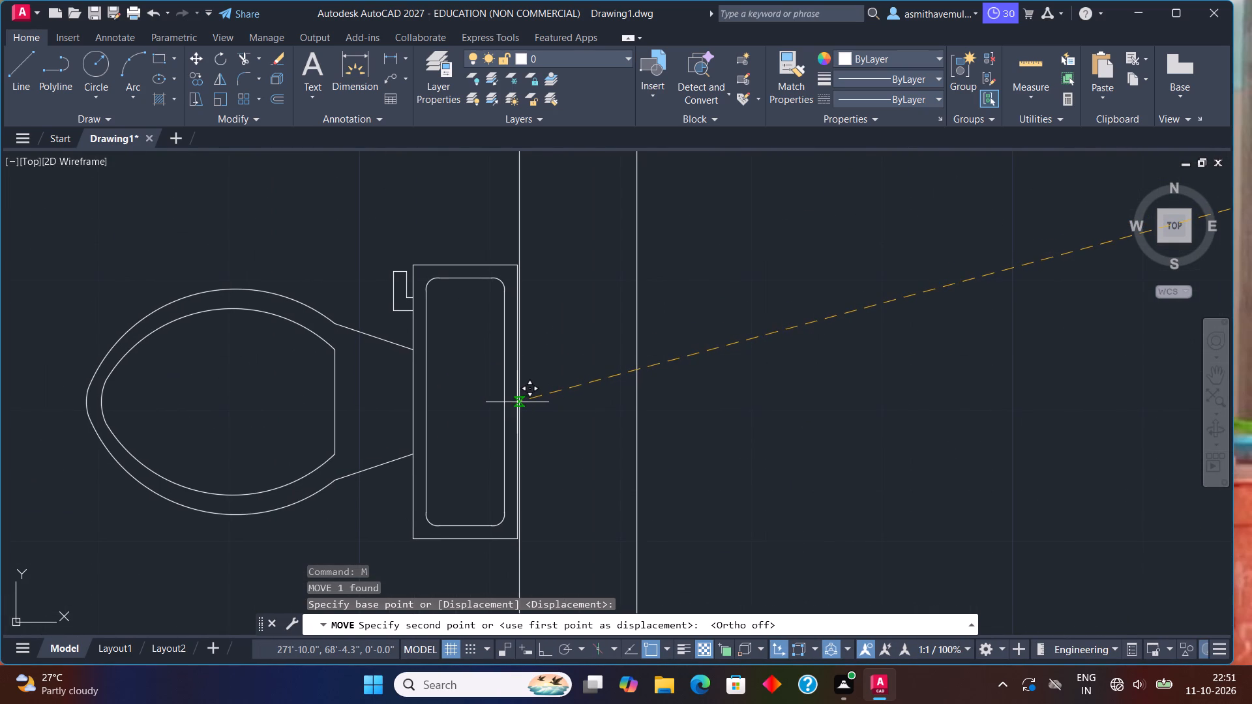
click(517, 402)
Copy the double bed from the second plan's northeast bedroom to the empty area south of the loose chair.
scroll(546, 384, down, 3)
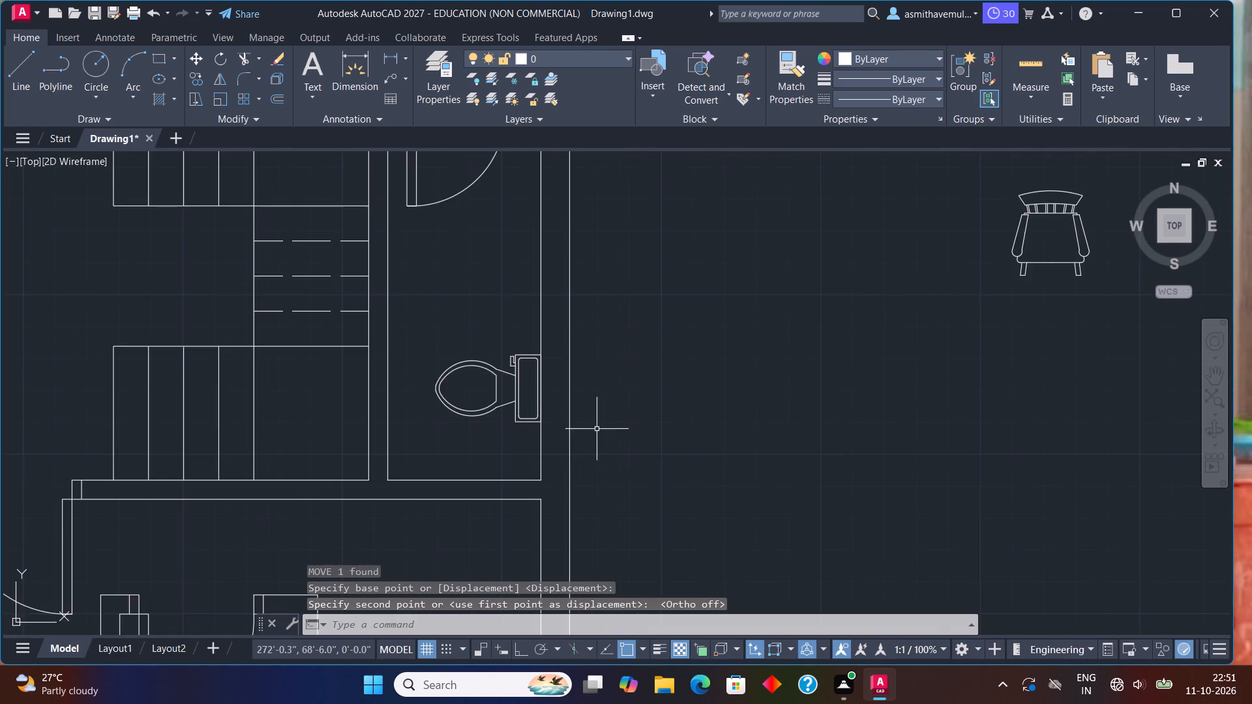
scroll(599, 430, down, 1)
middle_drag(648, 368, 648, 387)
scroll(644, 354, down, 2)
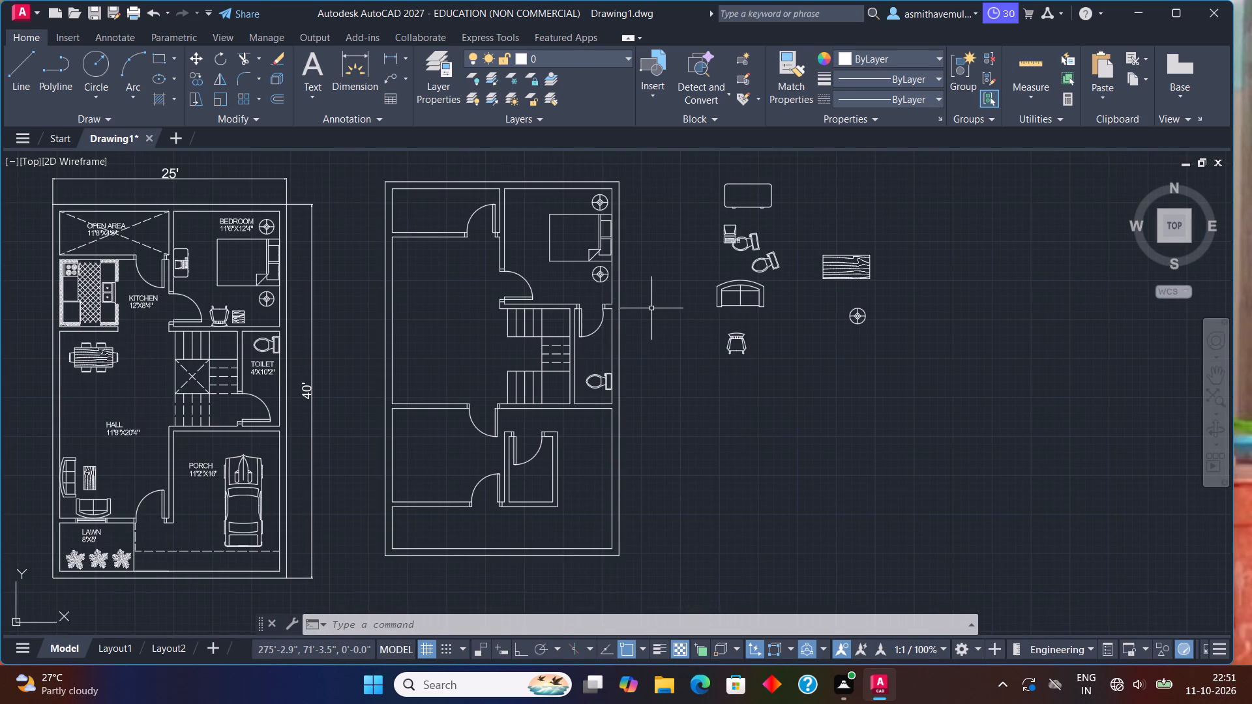
click(565, 261)
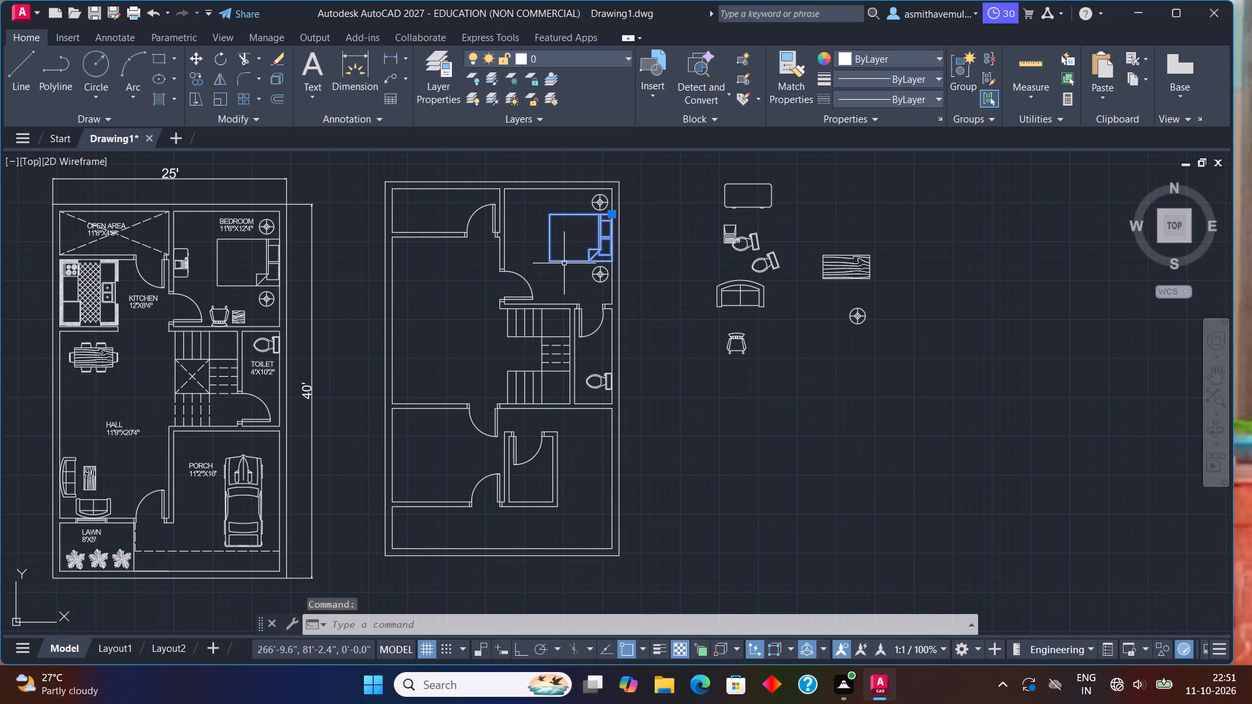
text(COPY)
key(Return)
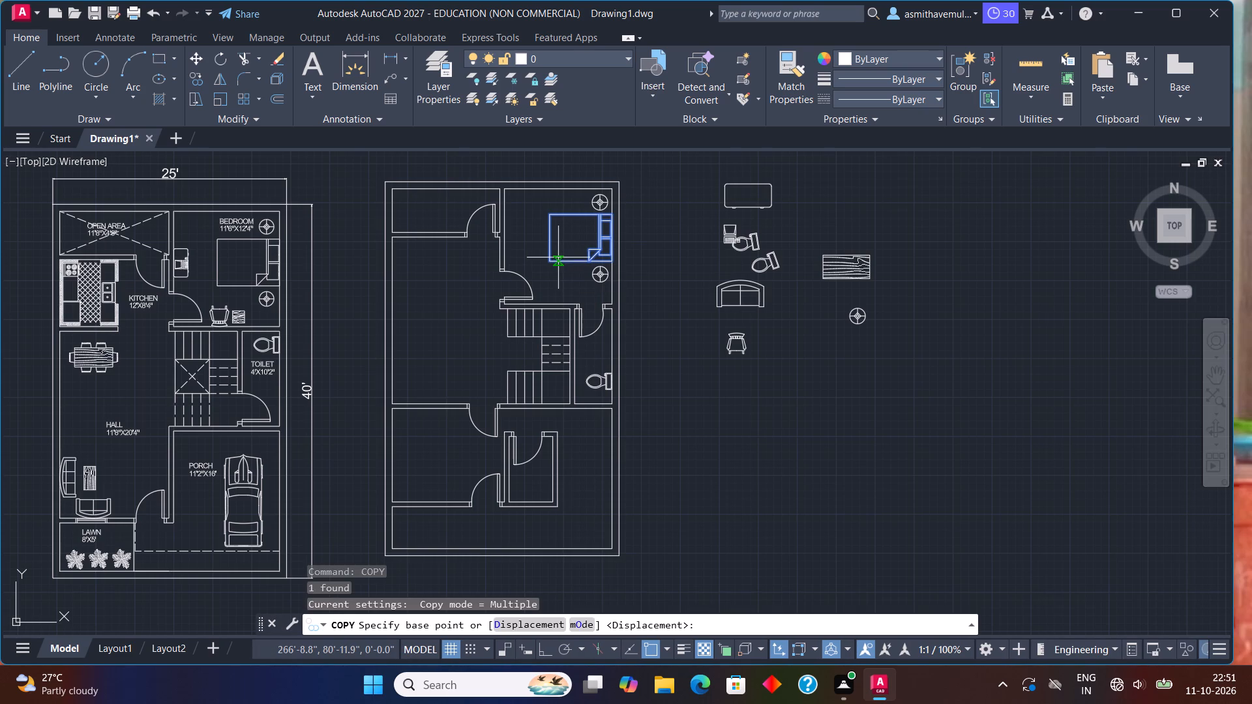
click(558, 259)
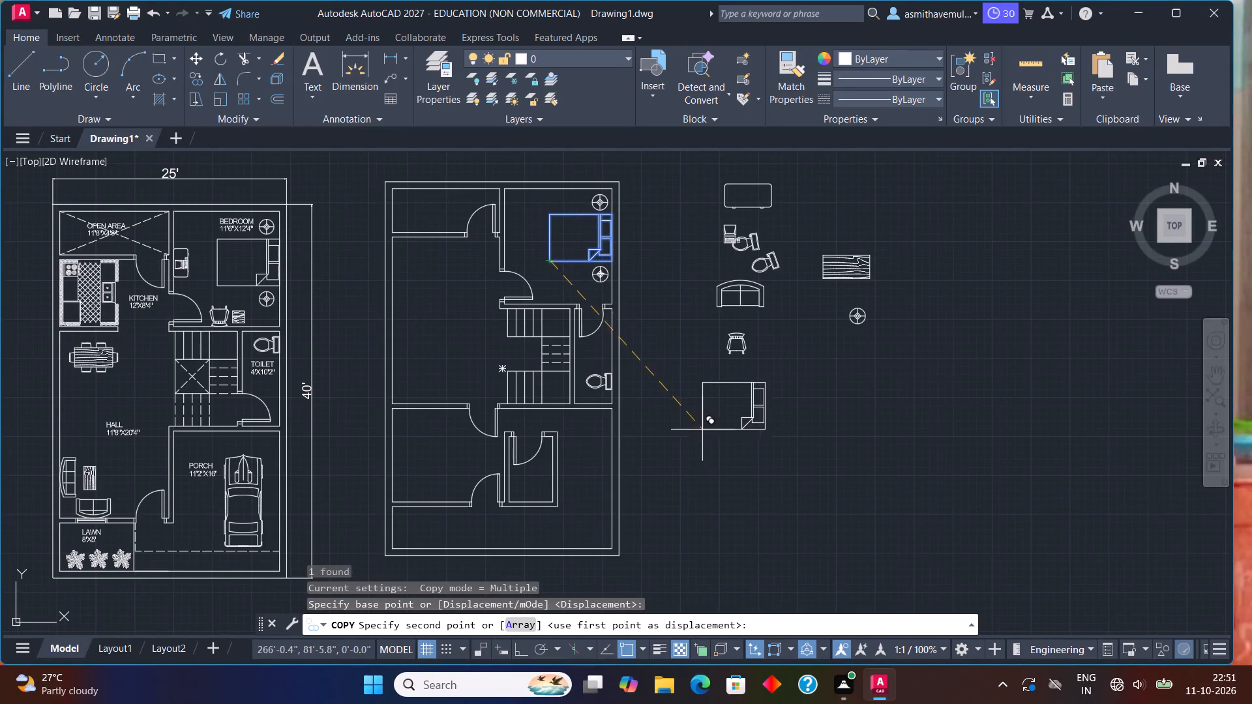
click(707, 445)
key(Escape)
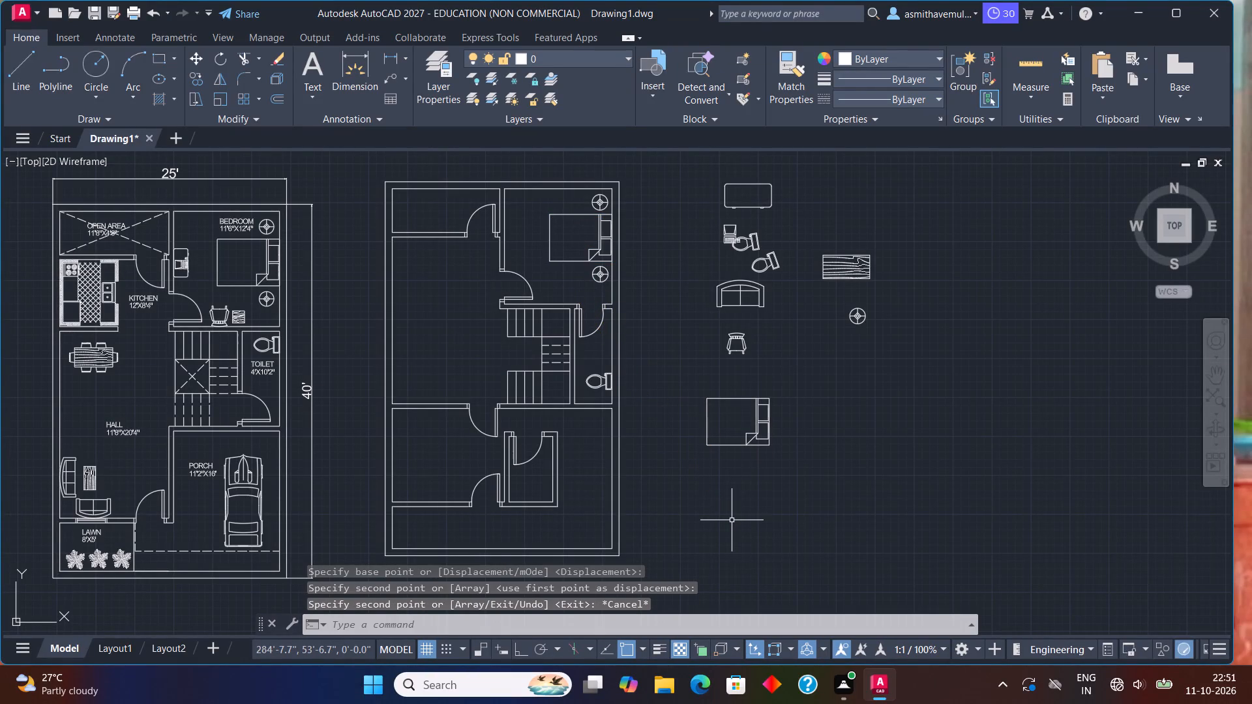
Rotate the copied bed a half turn around its northeast corner so the pillows face west.
drag(767, 396, 679, 525)
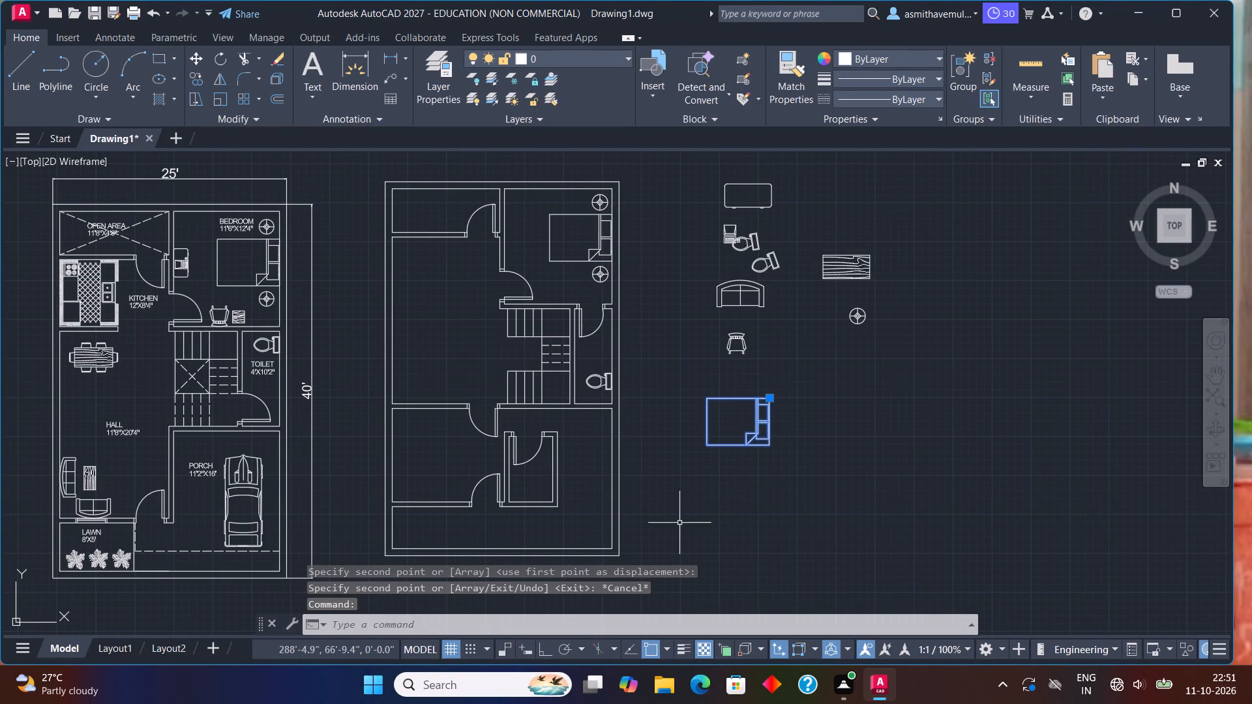
drag(679, 525, 678, 529)
text(RO)
key(Return)
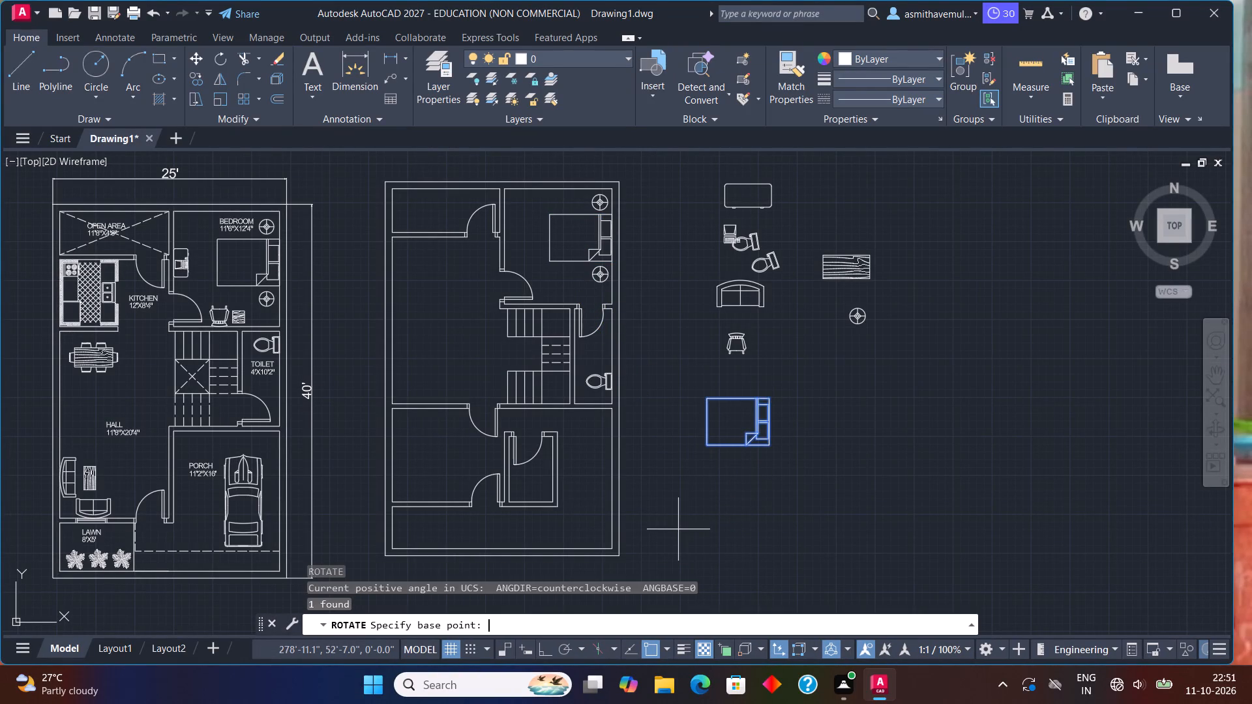
click(773, 398)
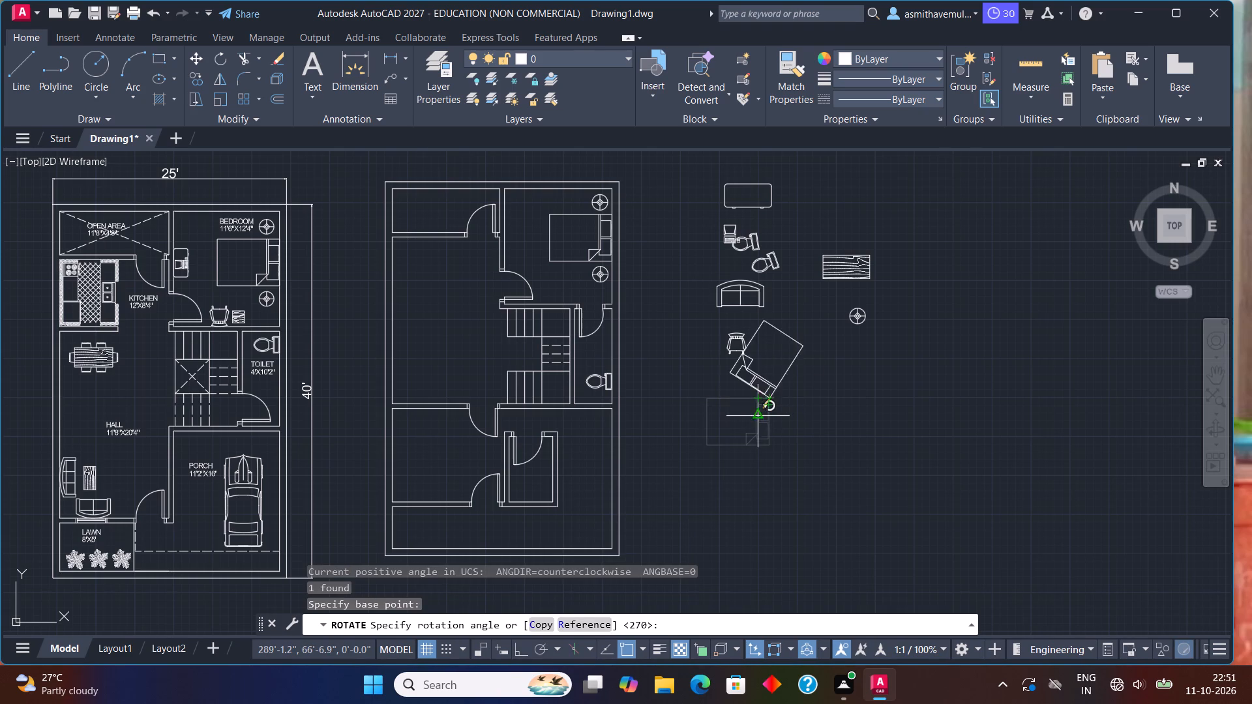
click(766, 395)
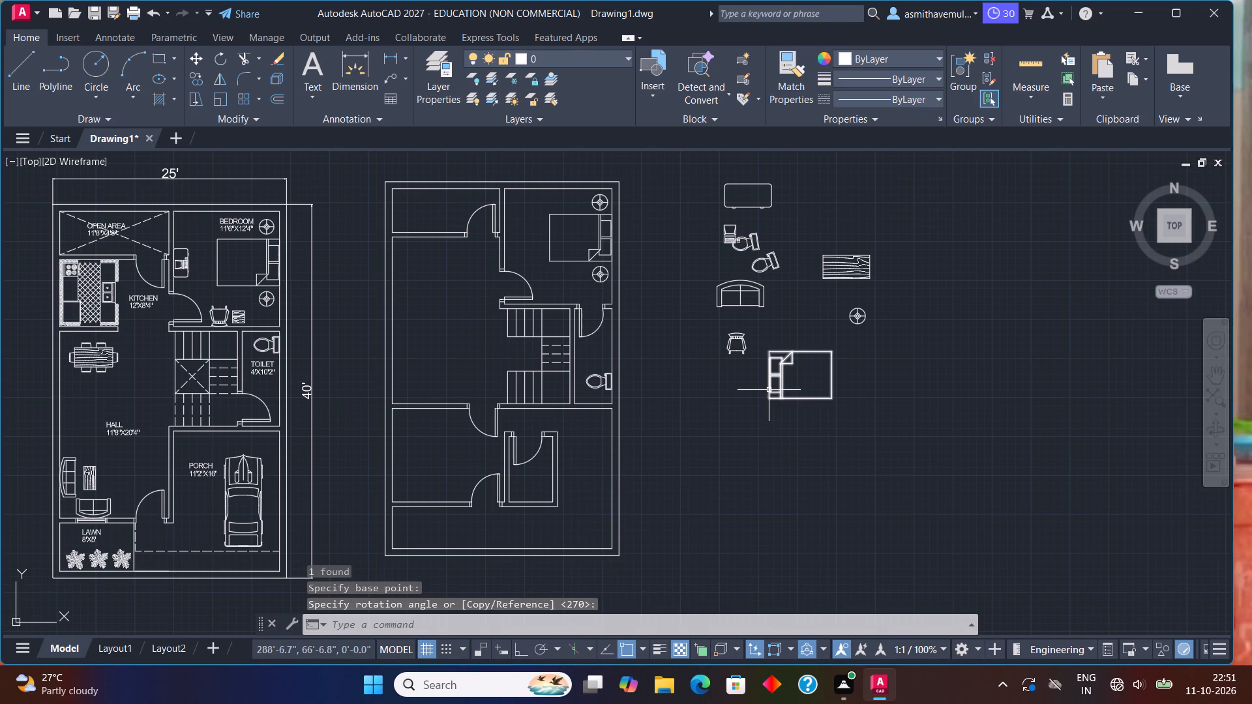
Move the rotated bed by its headboard edge into the second plan's southwest bedroom, at the west outer wall.
click(776, 387)
click(776, 387)
click(779, 370)
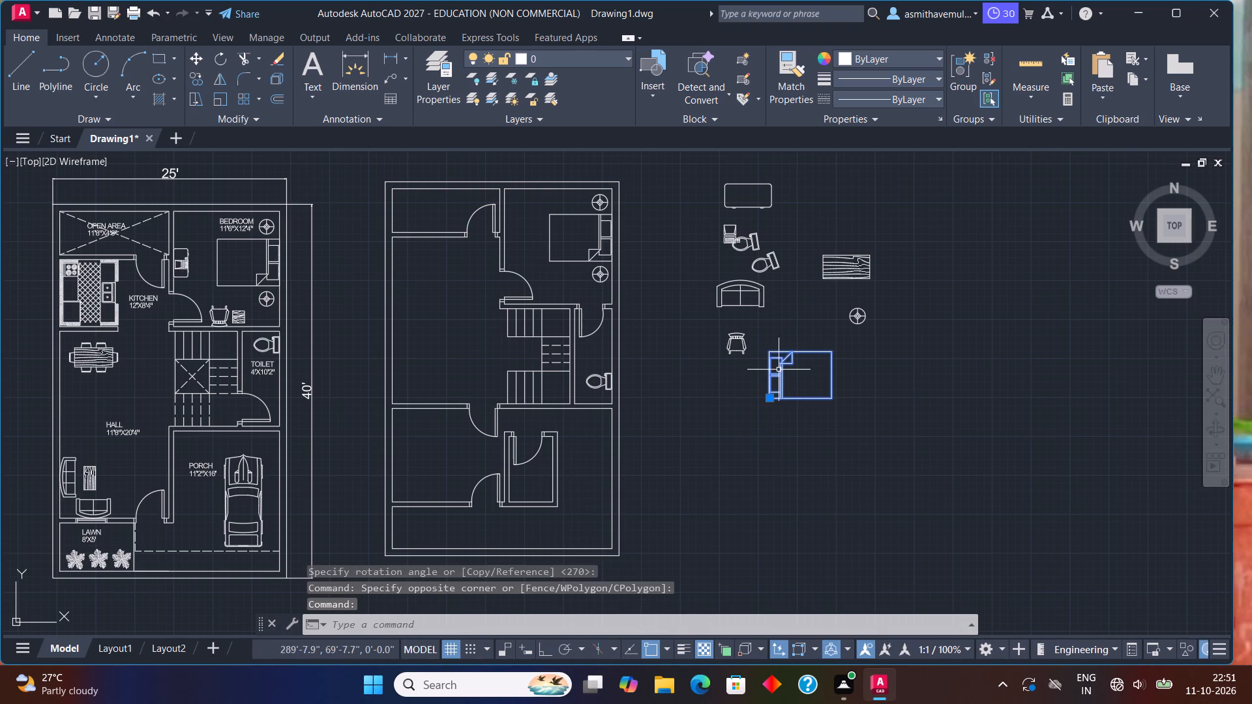
key(m)
key(Return)
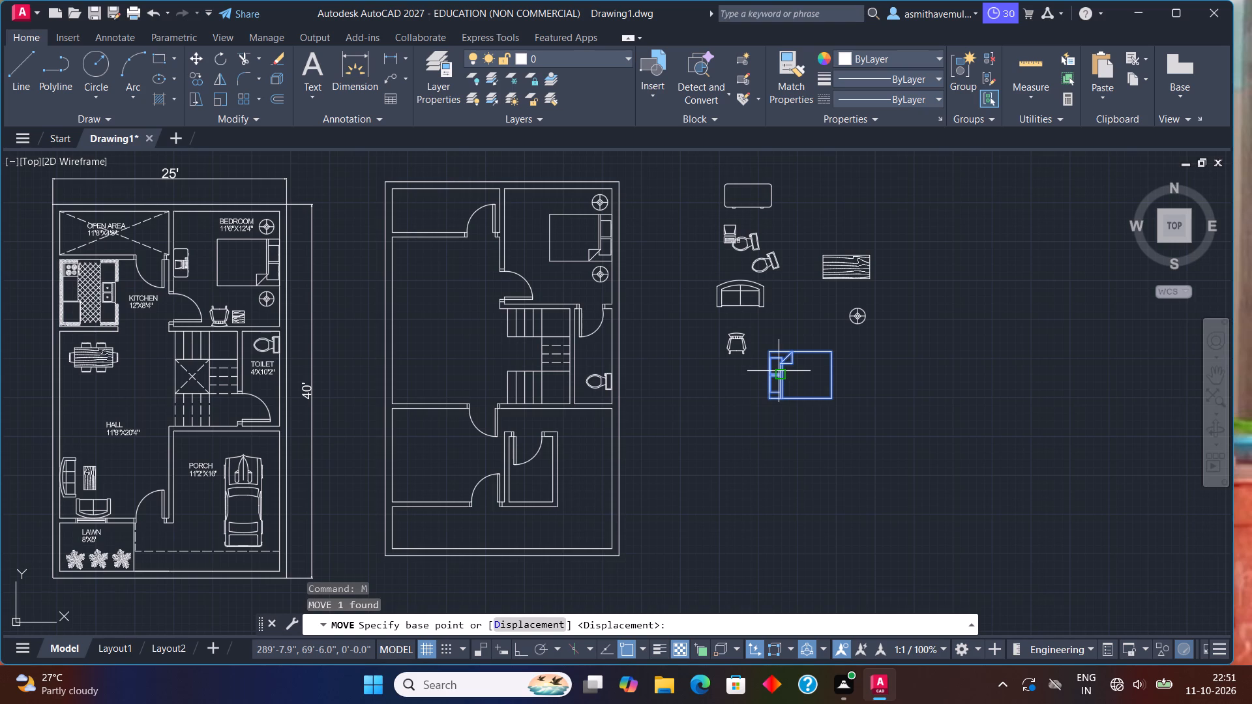
click(768, 371)
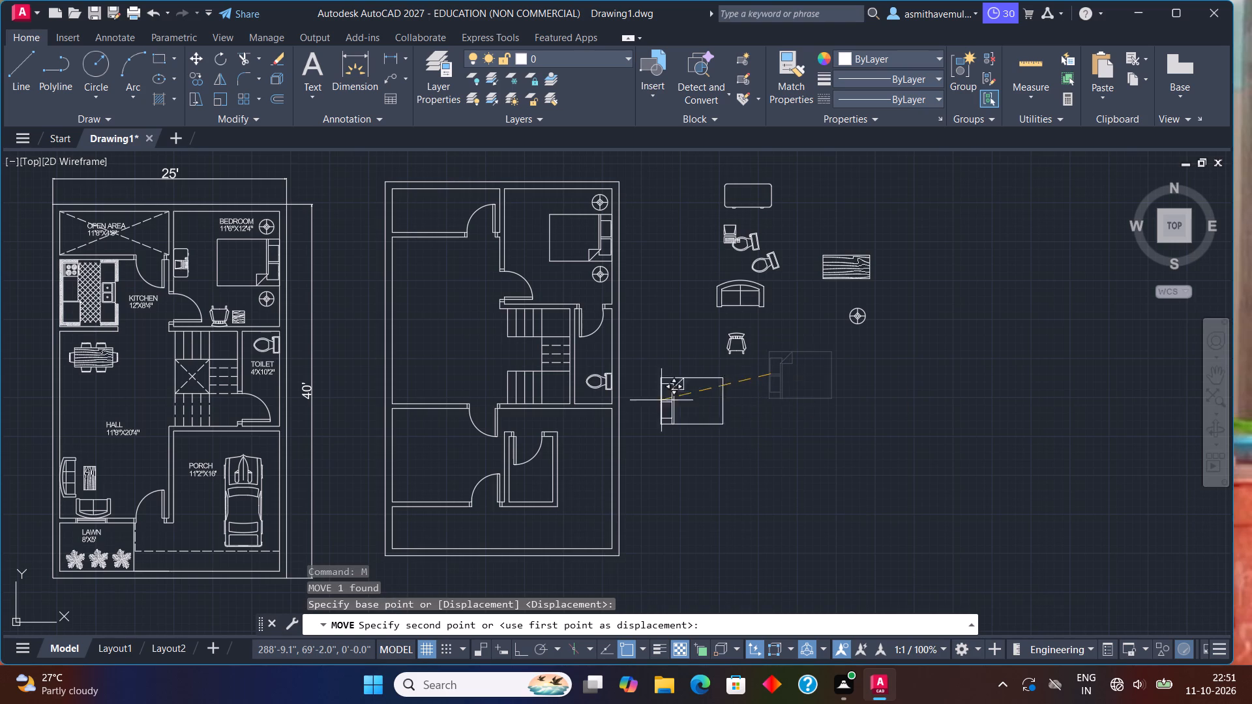
scroll(344, 469, up, 2)
middle_drag(440, 443, 380, 393)
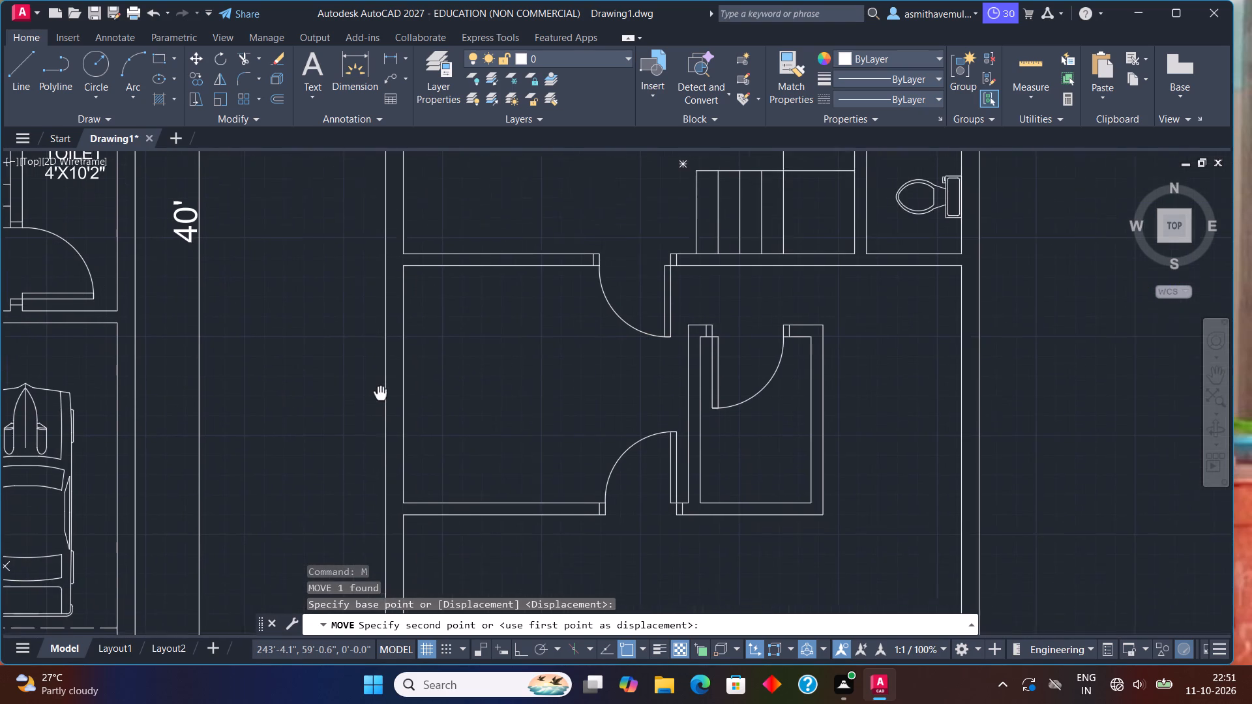
middle_drag(380, 393, 375, 391)
scroll(401, 372, up, 2)
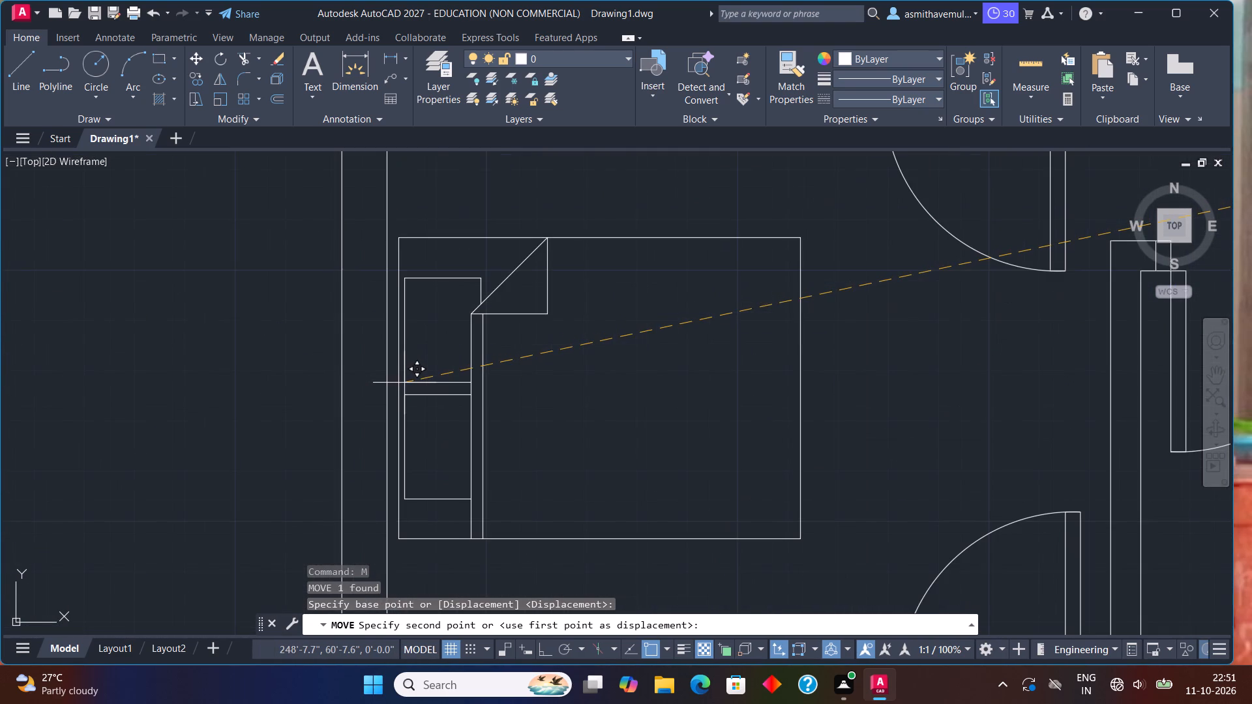
click(392, 384)
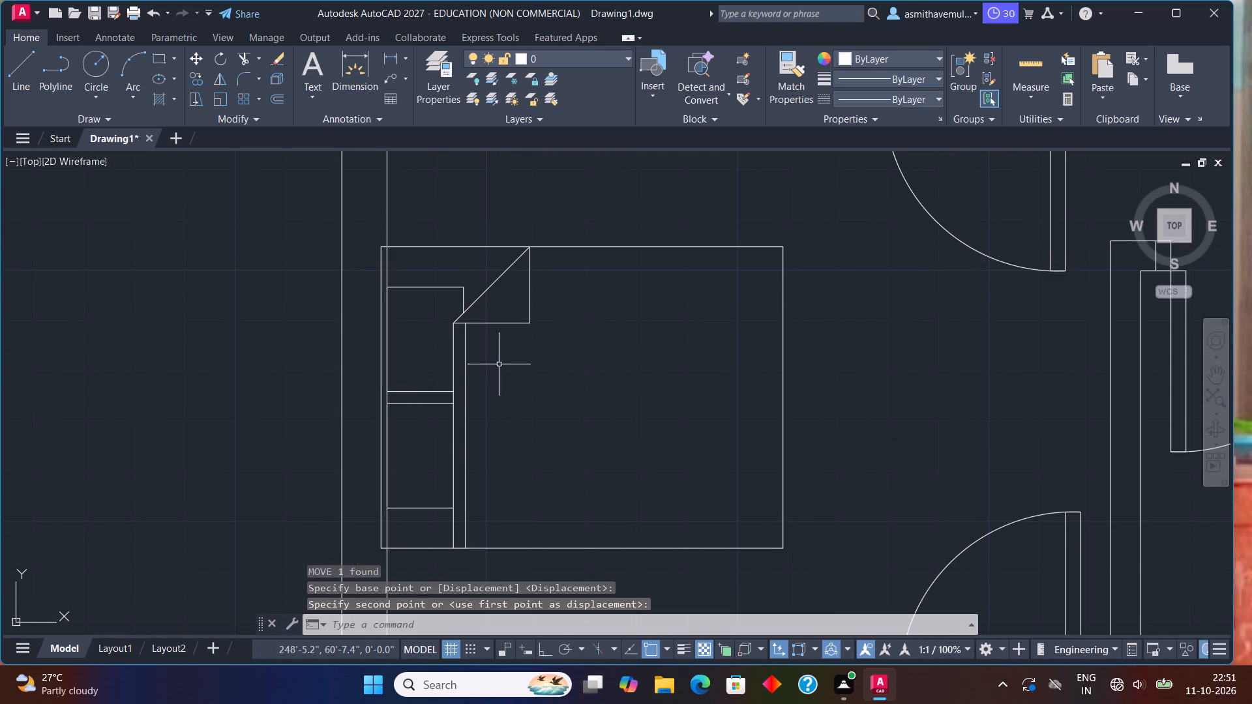
Move the bed by its headboard edge's midpoint so the headboard sits flush on the west wall's inner face.
click(466, 366)
key(m)
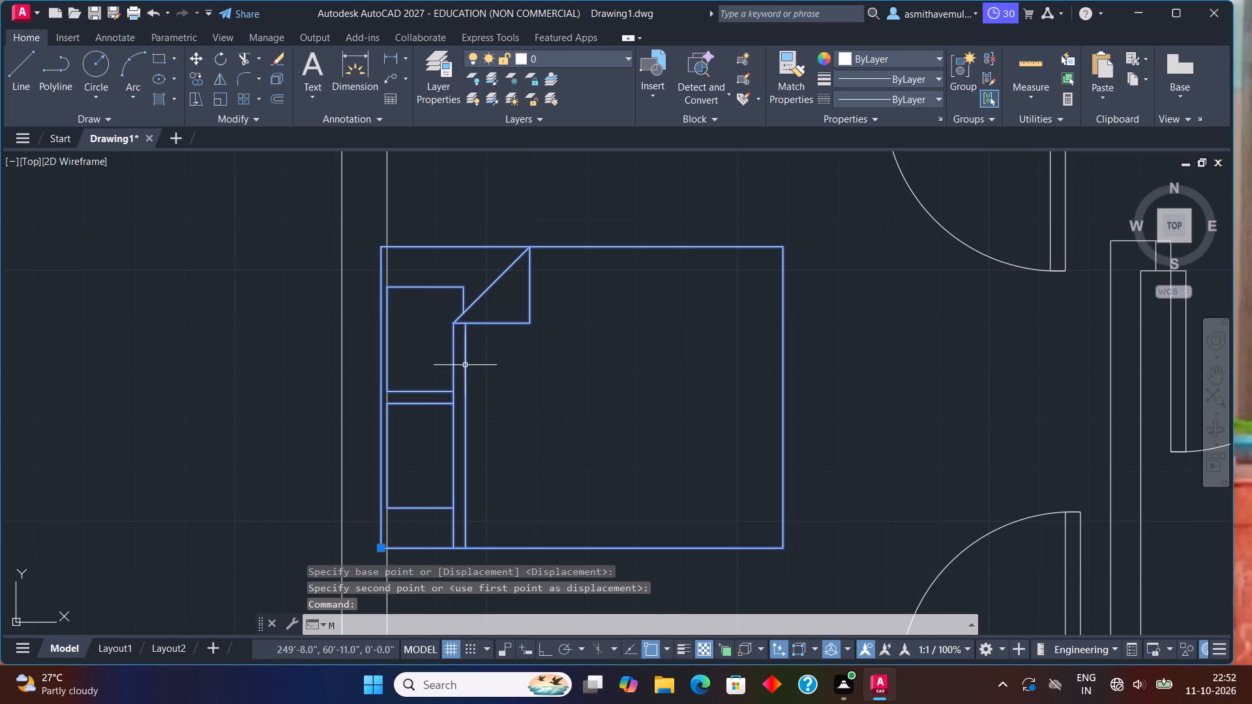
key(Return)
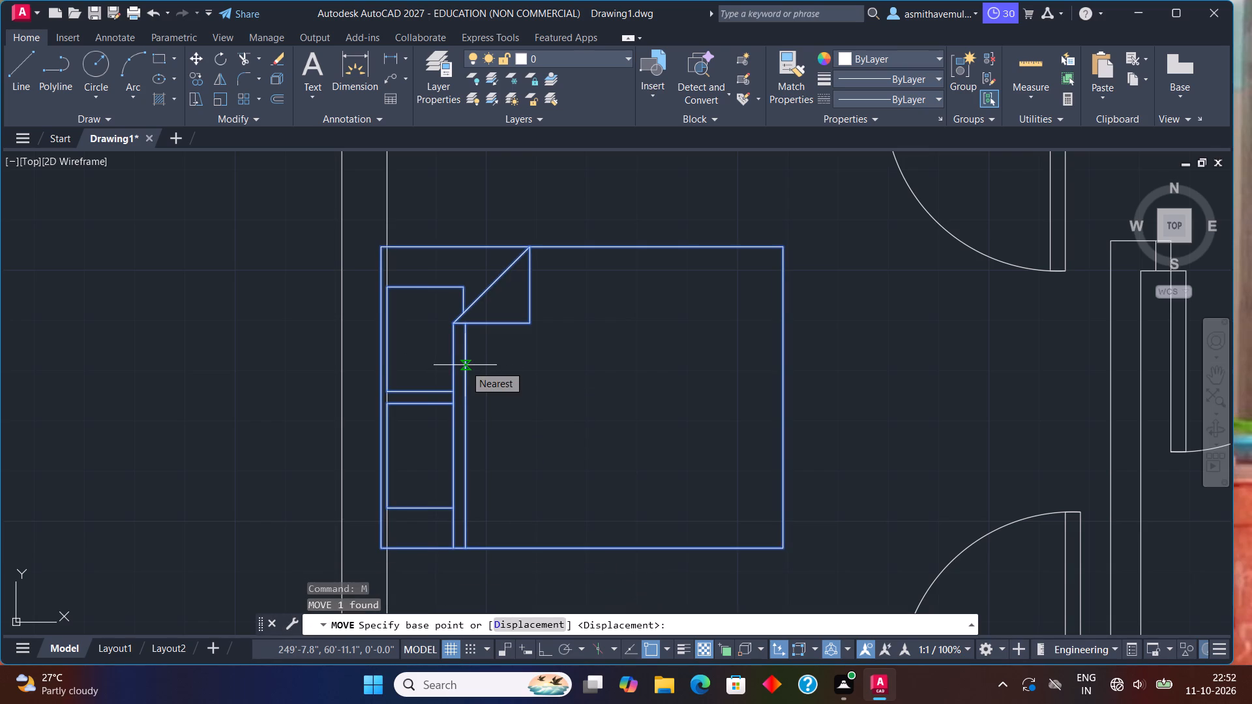
click(376, 398)
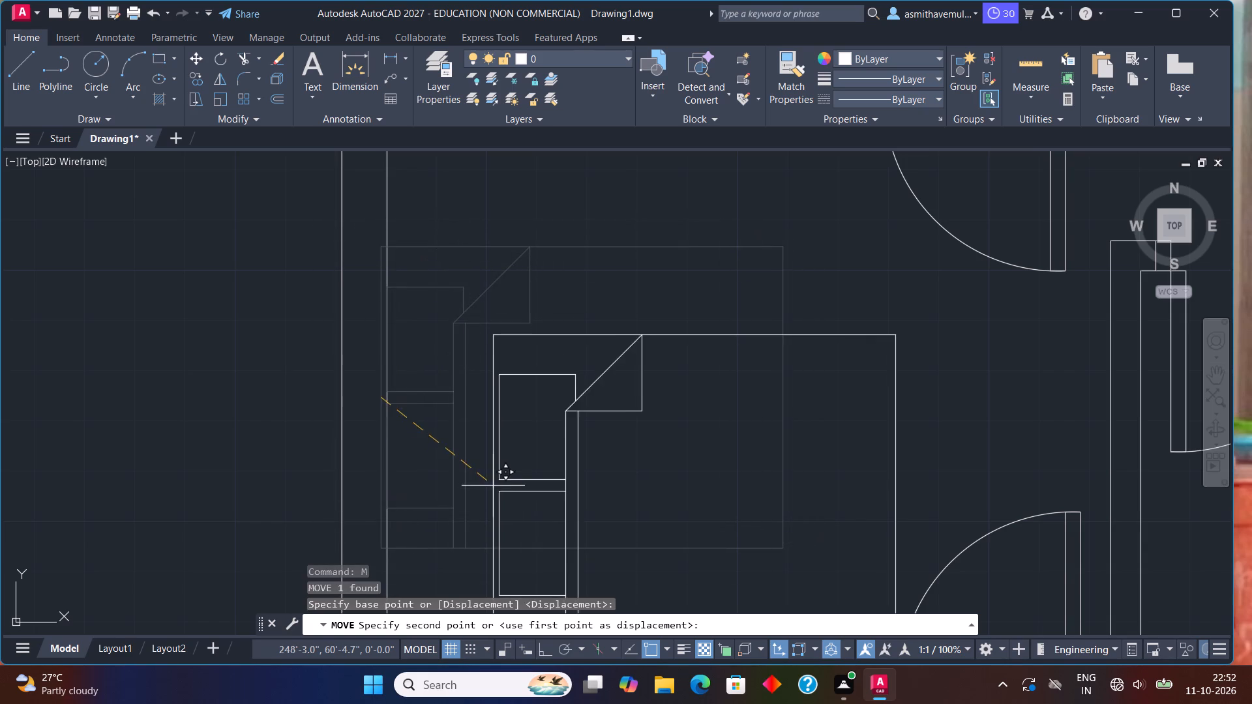
middle_drag(493, 486, 433, 371)
scroll(433, 370, down, 1)
middle_drag(420, 325, 417, 406)
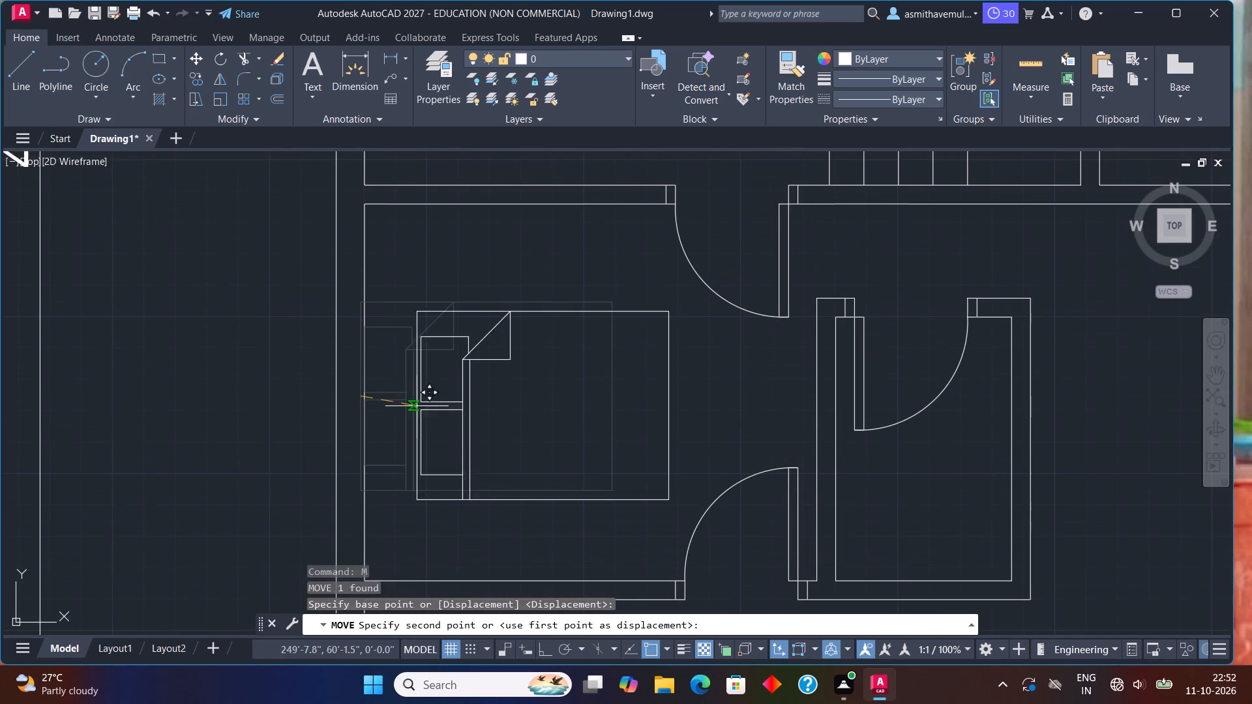
scroll(380, 378, up, 1)
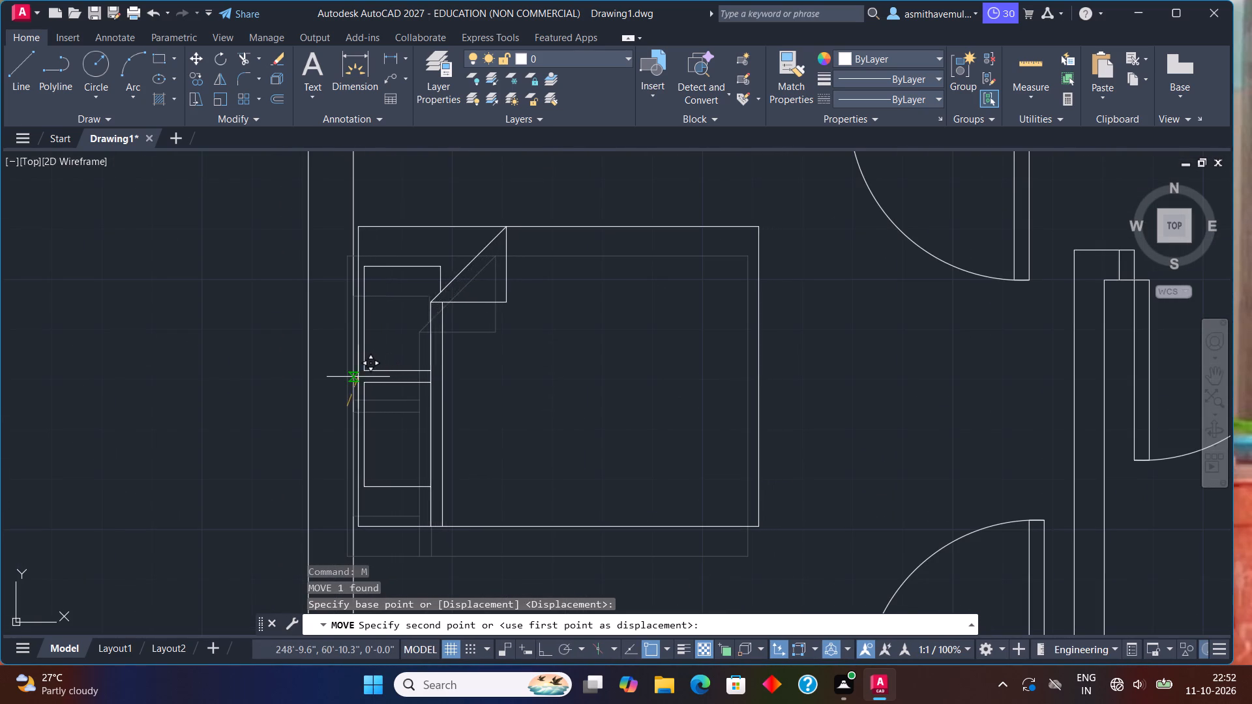
scroll(355, 377, up, 1)
click(350, 370)
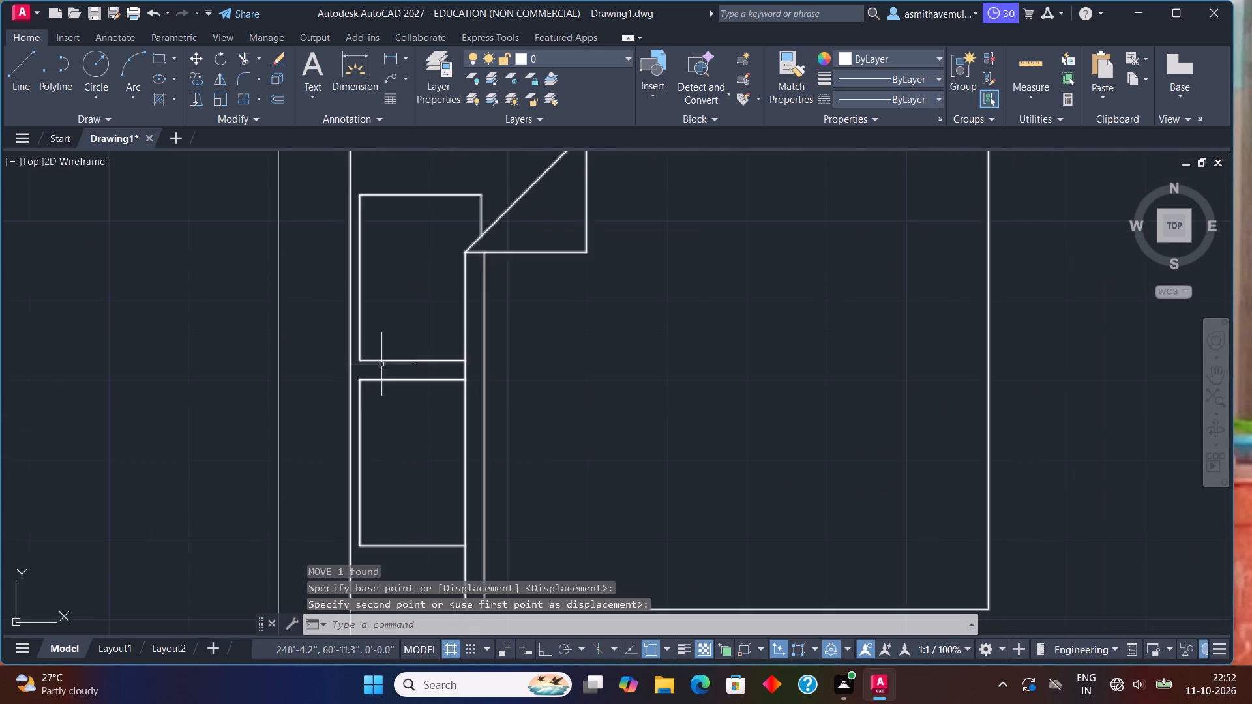
Copy the loose table lamp lying east of the loose sofa and chair.
scroll(445, 359, down, 1)
scroll(544, 368, down, 1)
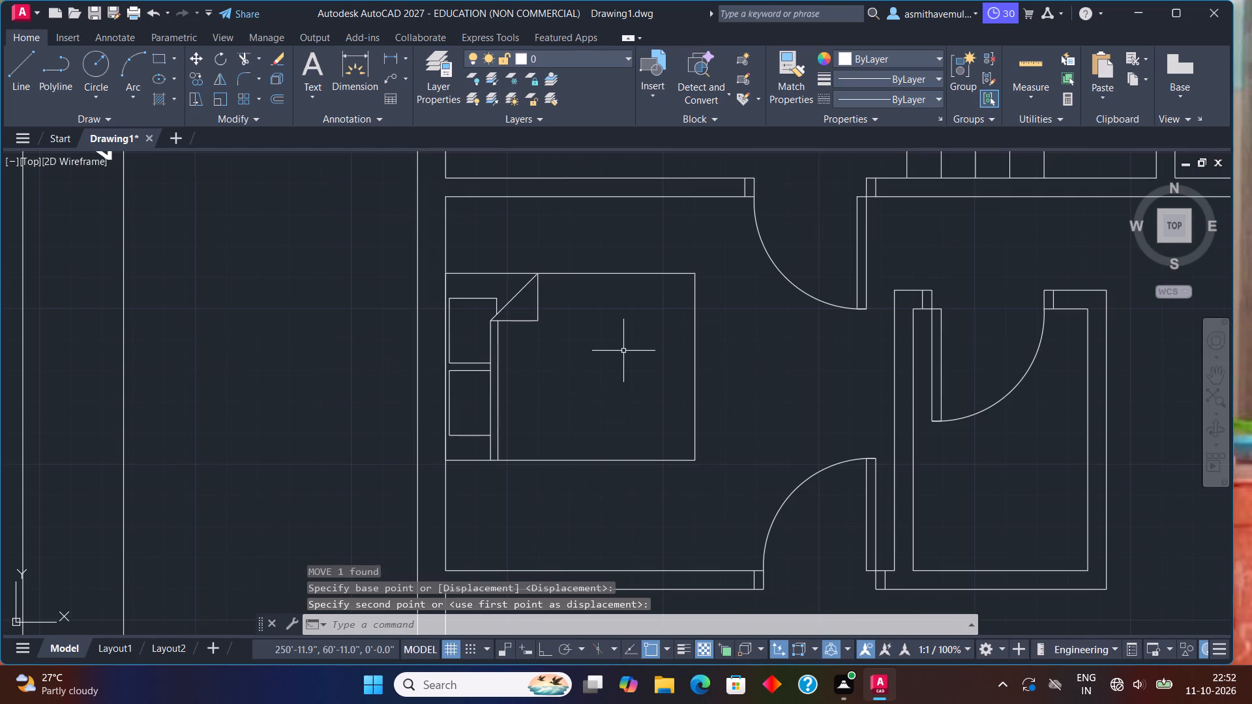
middle_drag(636, 351, 571, 322)
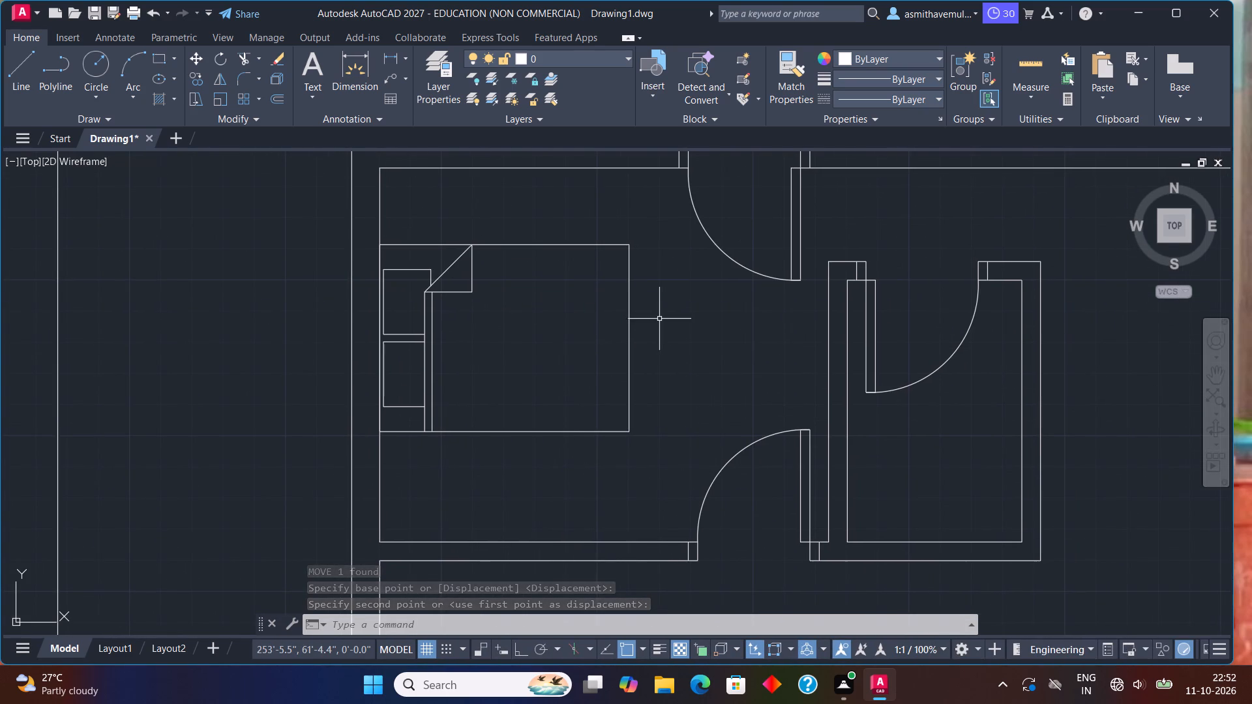
scroll(660, 319, down, 1)
scroll(758, 340, down, 1)
middle_drag(768, 337, 529, 422)
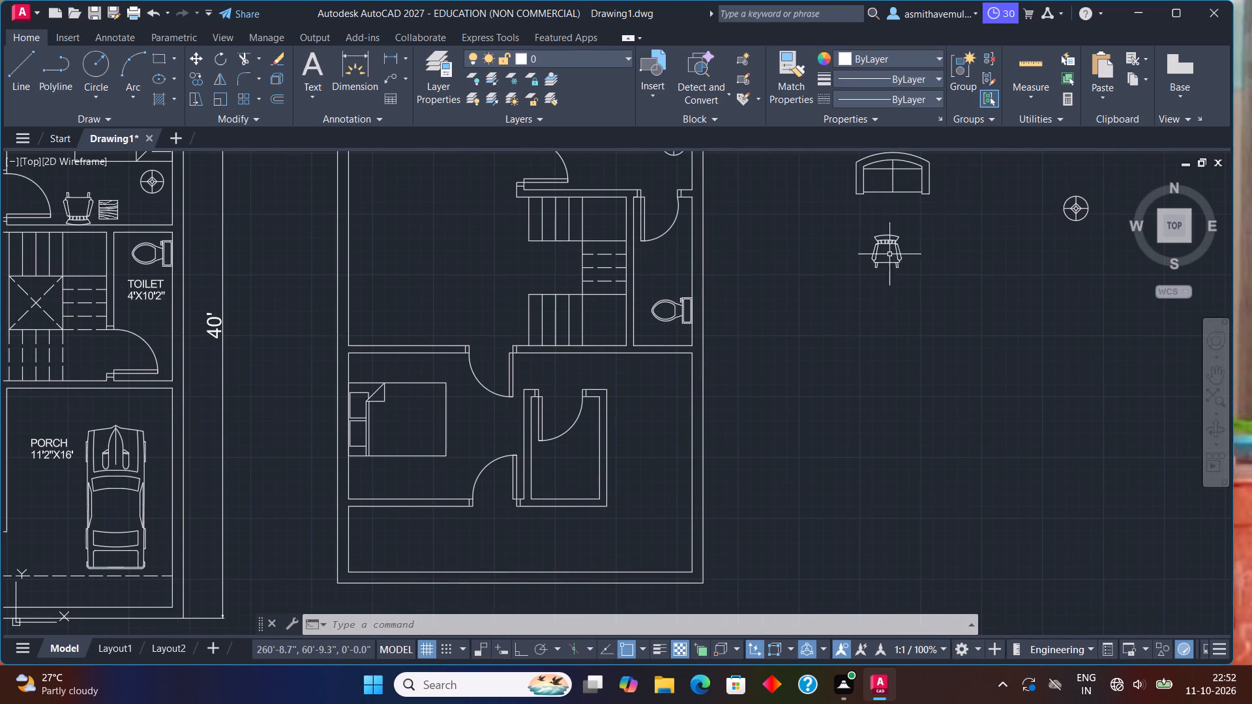
click(1081, 211)
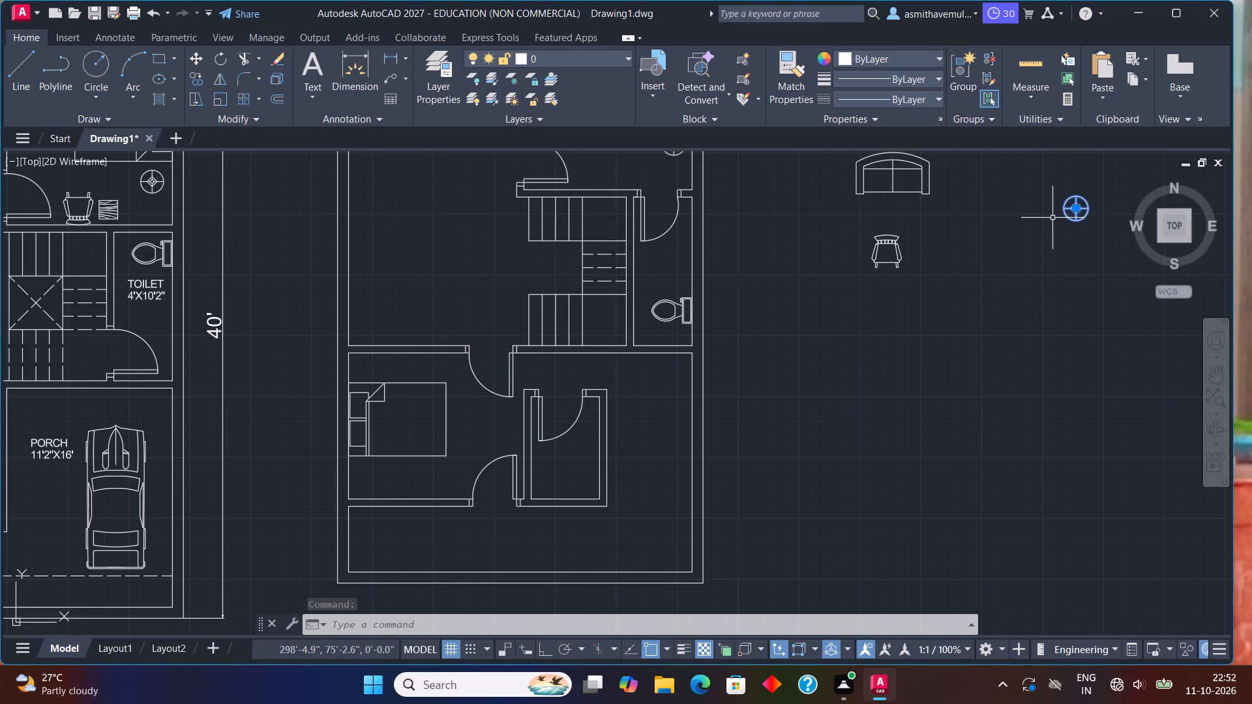
text(COPY)
key(Return)
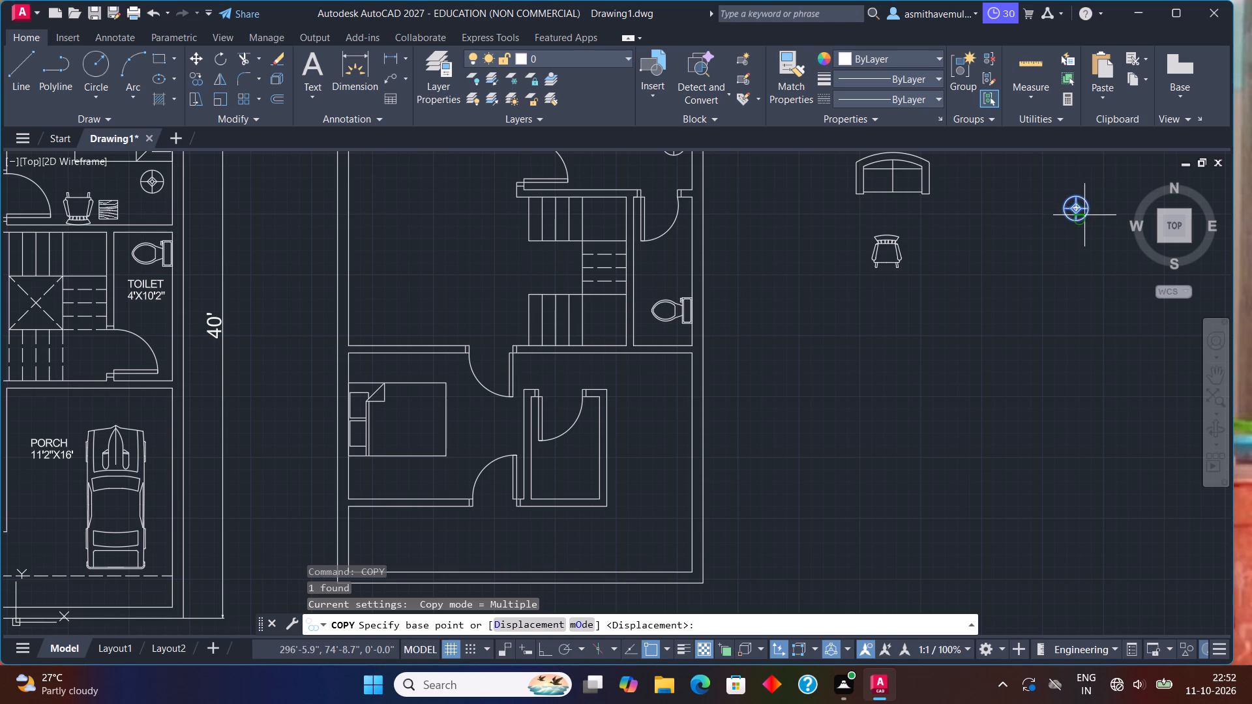
Place two copies of the table lamp in the second plan's southwest bedroom, one south and one north of the bed's headboard.
click(1081, 213)
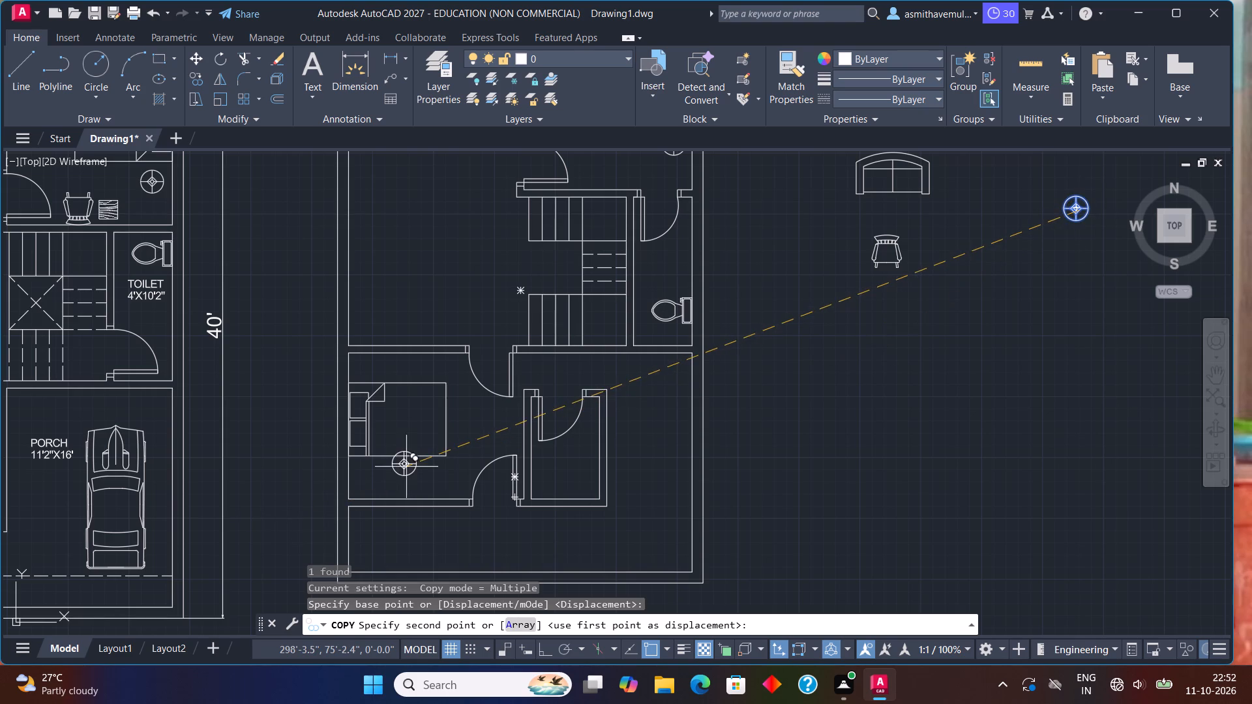
scroll(400, 473, up, 2)
click(344, 480)
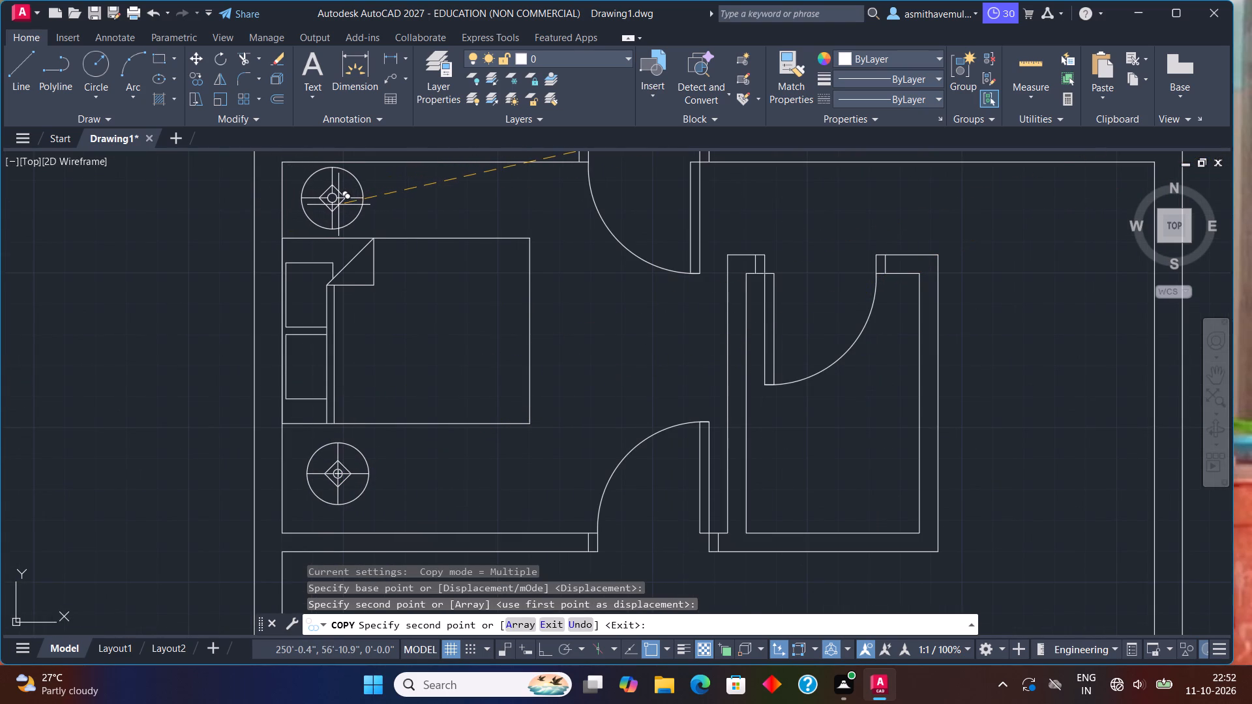
click(339, 205)
key(Escape)
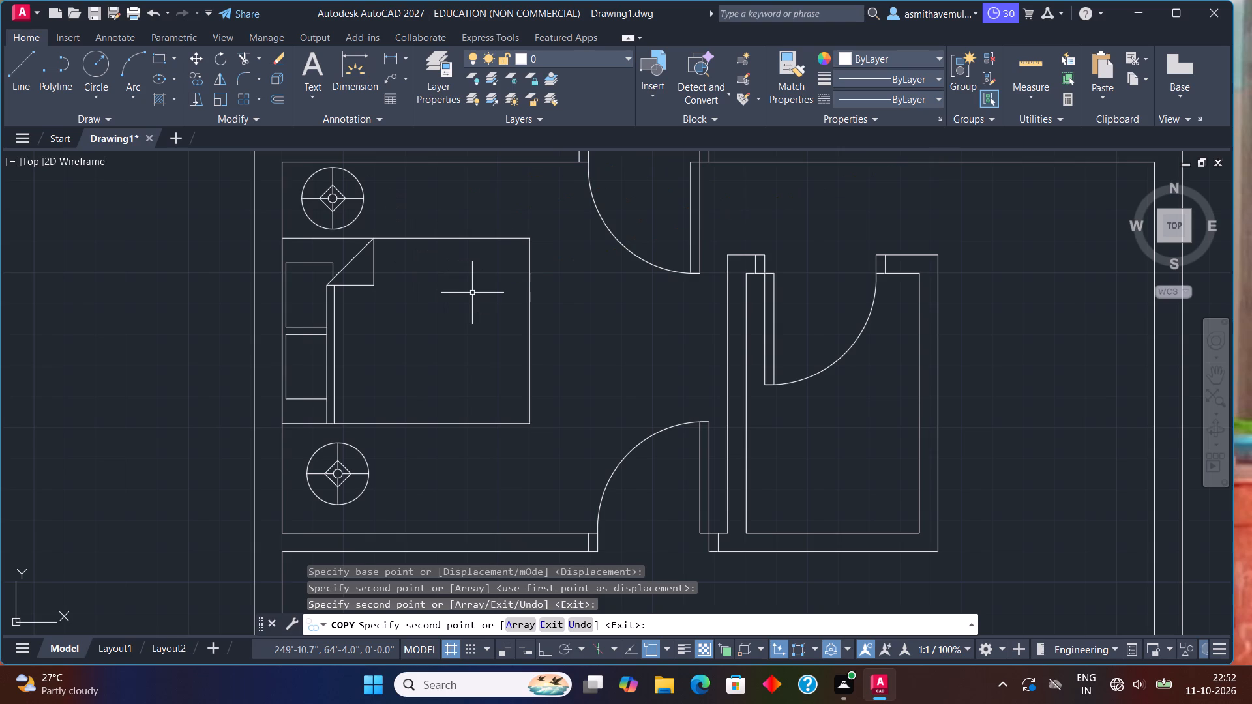
Move the bed by its southwest corner so the headboard sits exactly on the west wall's inner face.
click(471, 422)
key(m)
key(Return)
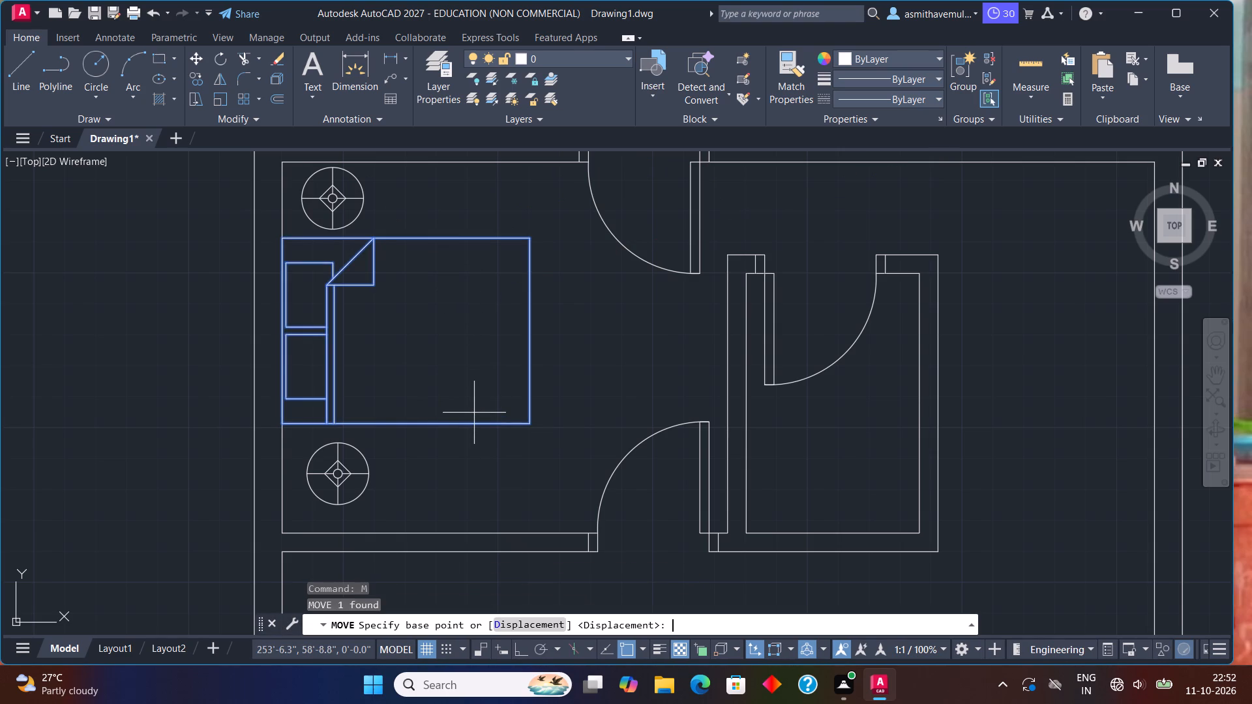
click(288, 425)
scroll(283, 437, up, 1)
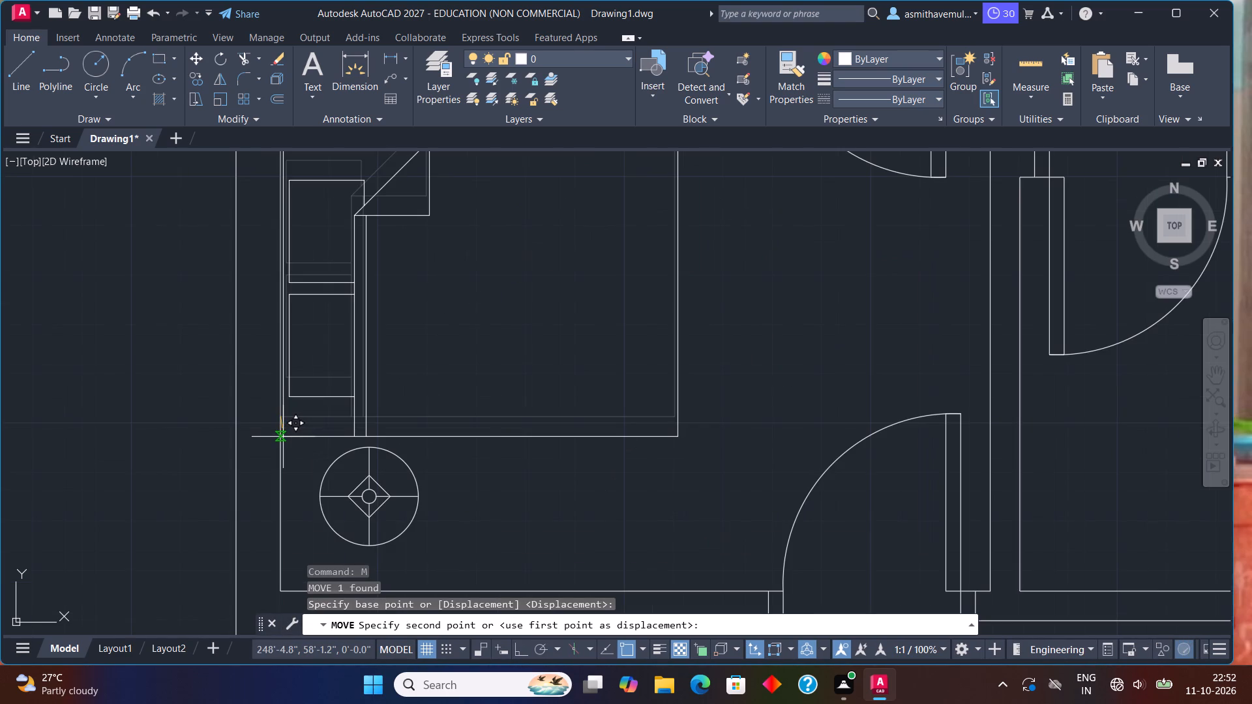
click(283, 428)
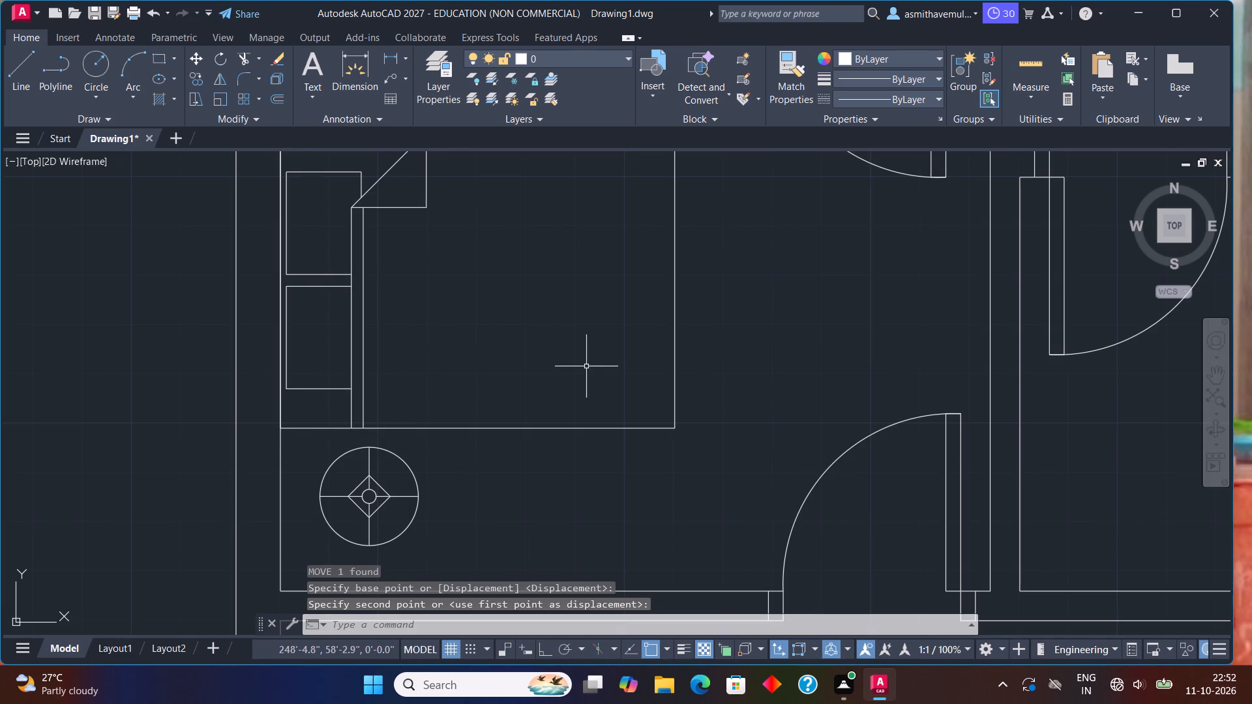
Insert the Chair - Rocking block from DesignCenter's Home - Space Planner.dwg east of the small room beside the bedroom.
scroll(548, 284, down, 1)
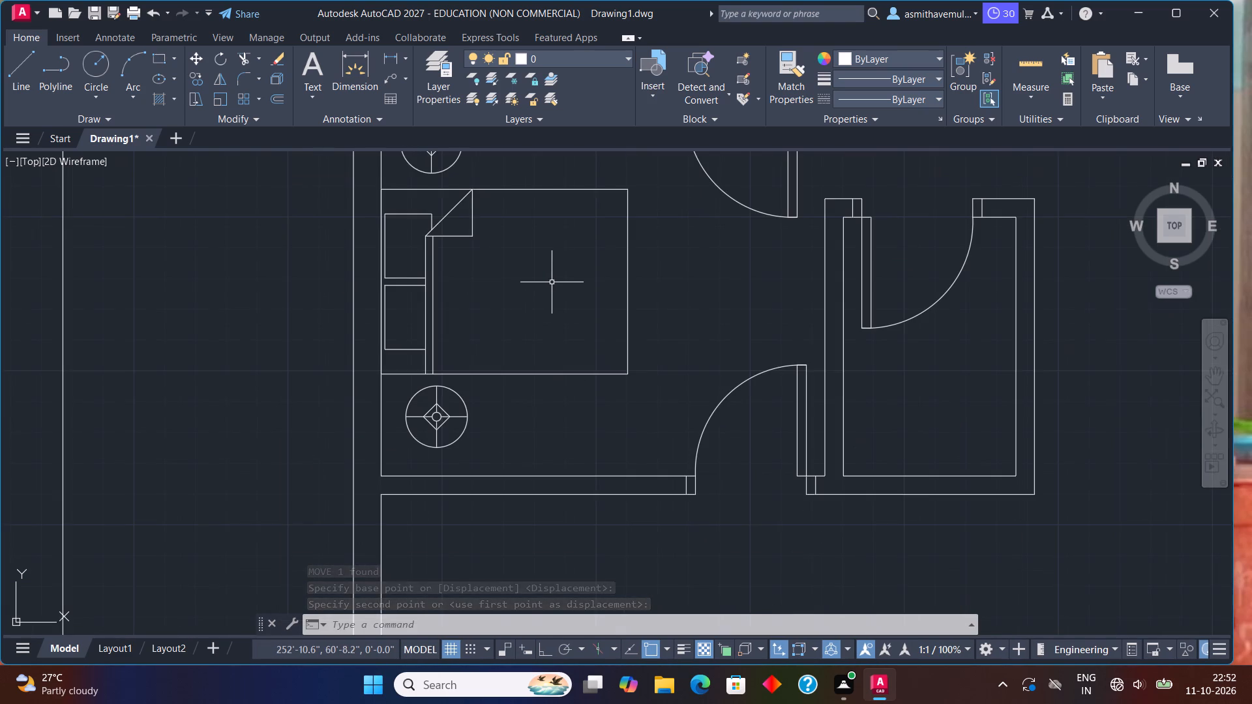
middle_drag(553, 282, 499, 317)
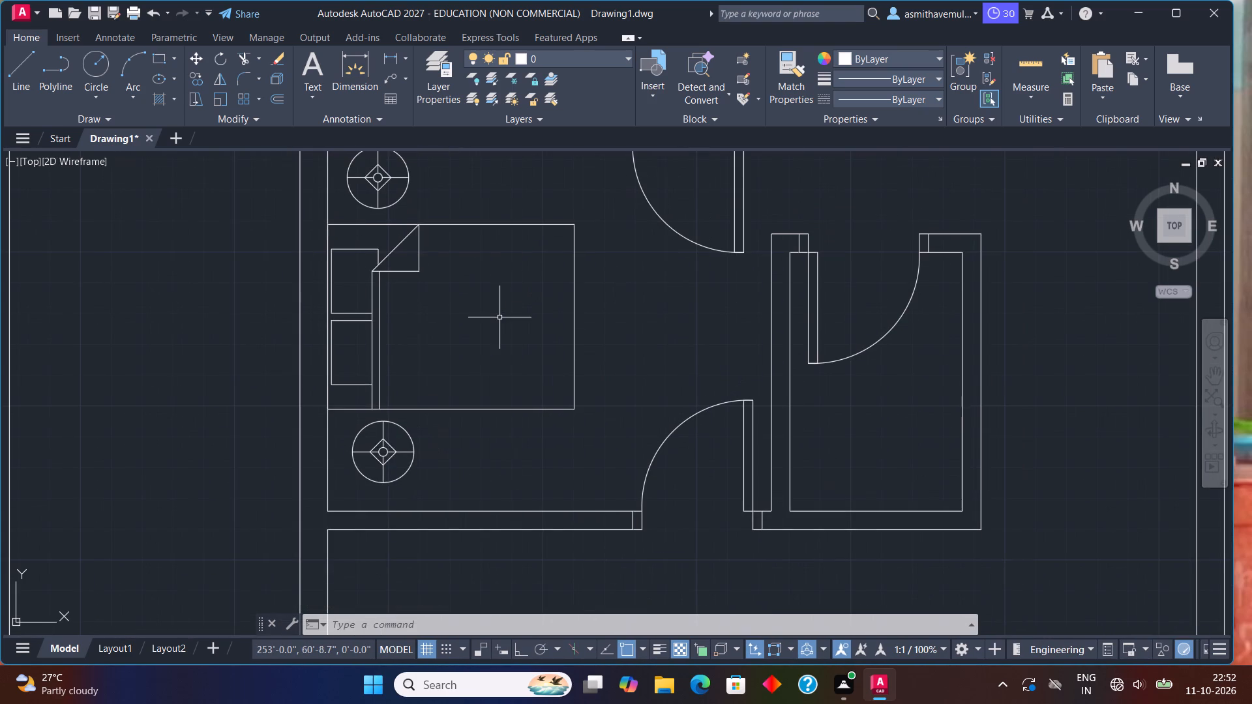
key(ctrl+2)
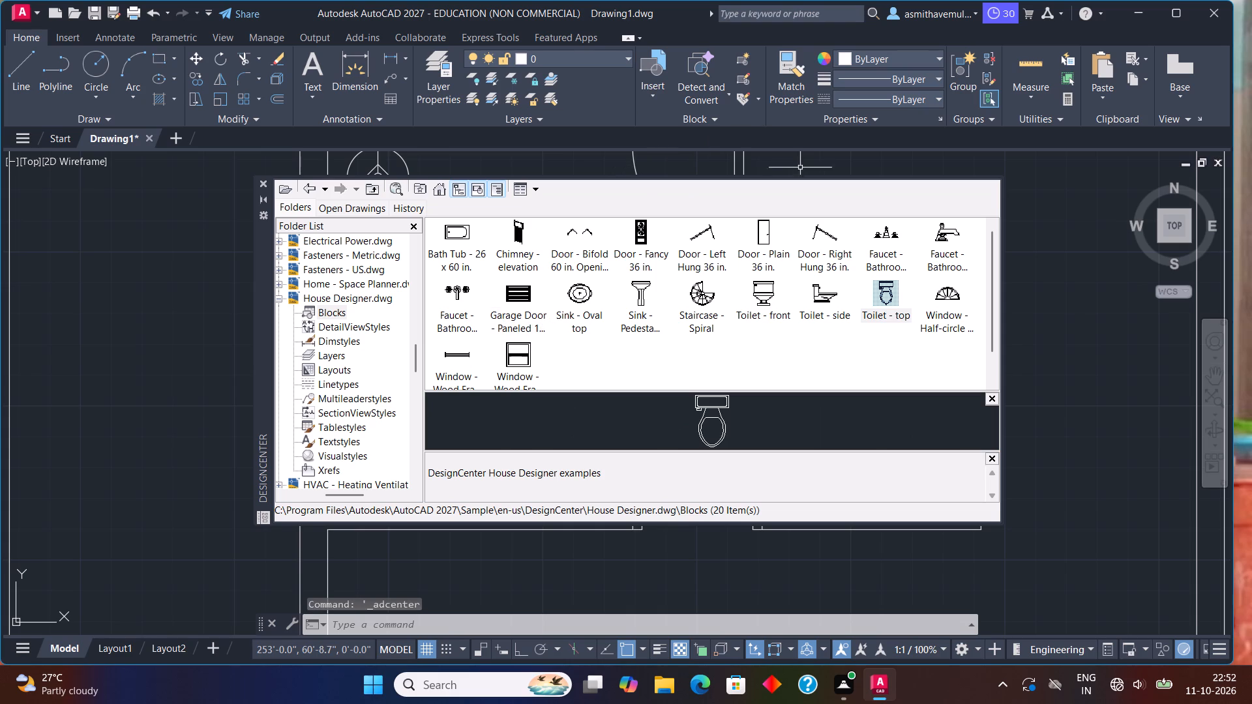
double_click(434, 185)
double_click(572, 254)
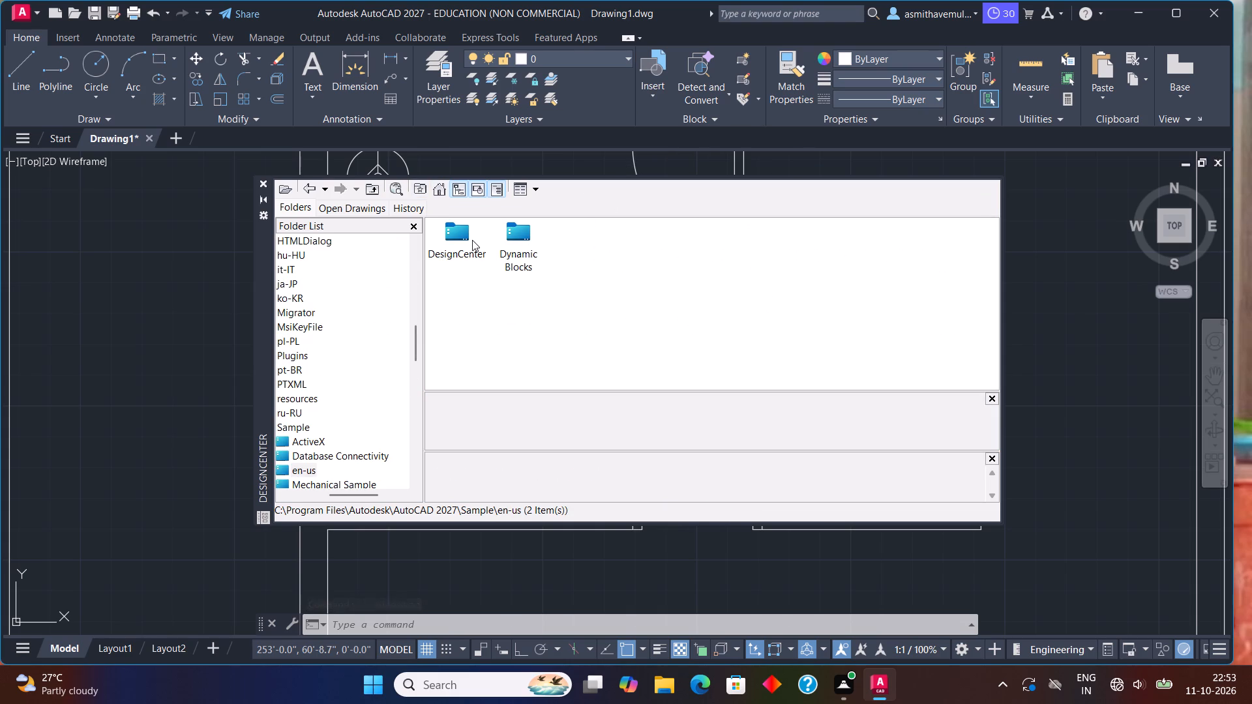
double_click(472, 240)
double_click(883, 229)
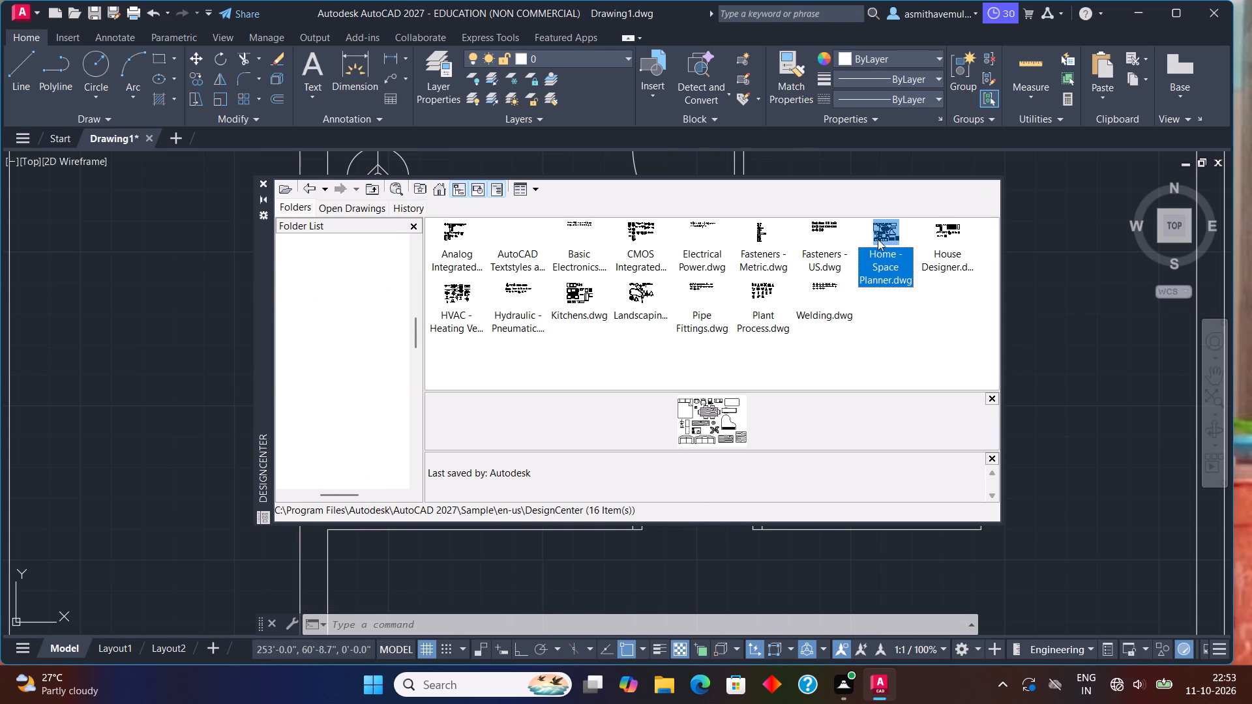
double_click(464, 234)
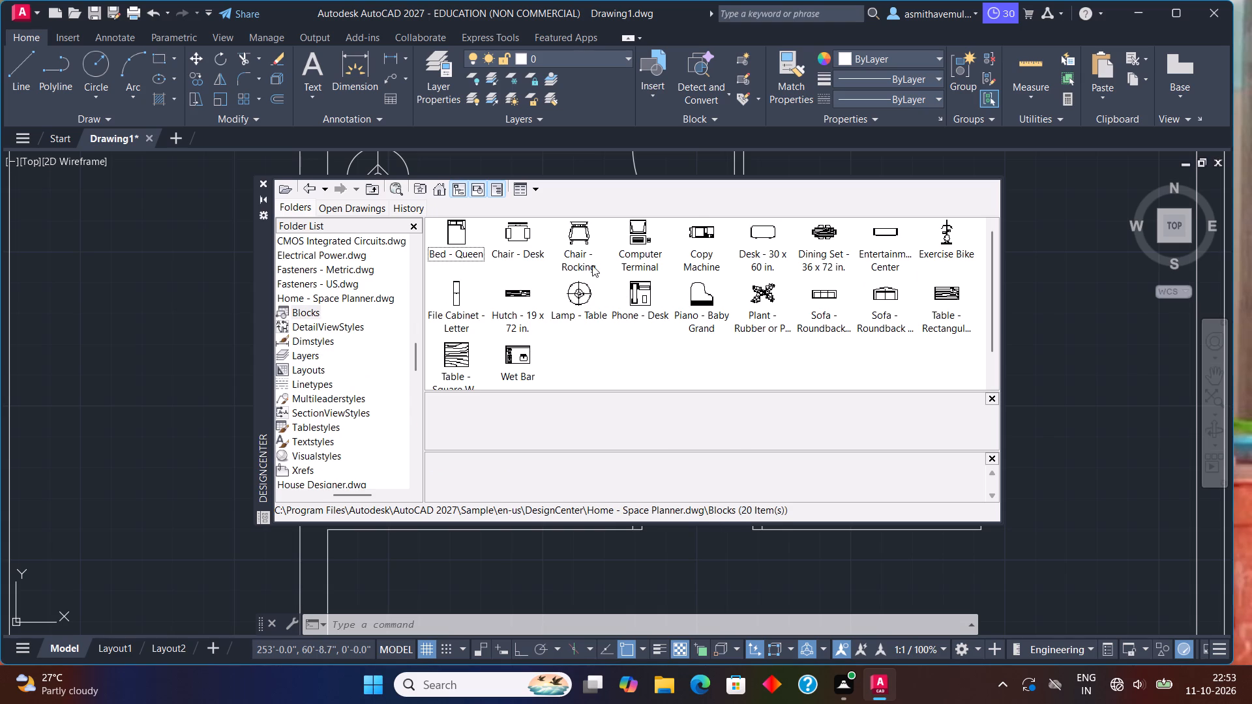
drag(575, 226, 1026, 327)
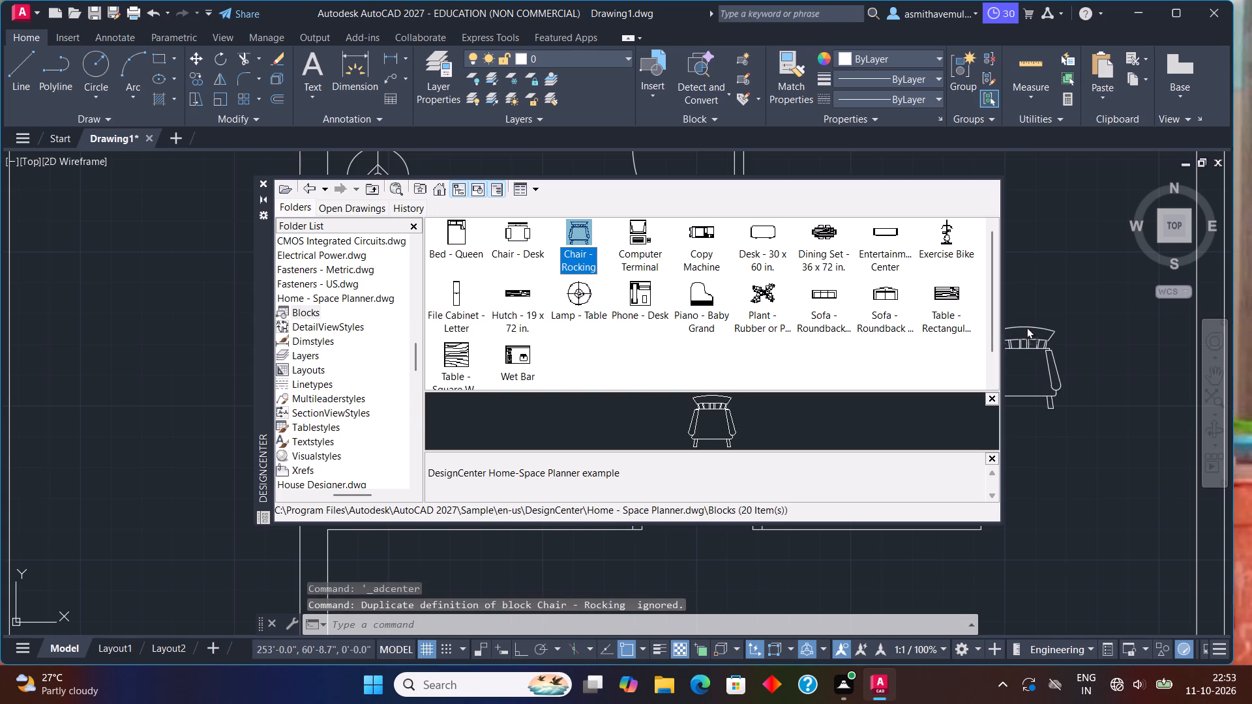
drag(1026, 327, 1029, 327)
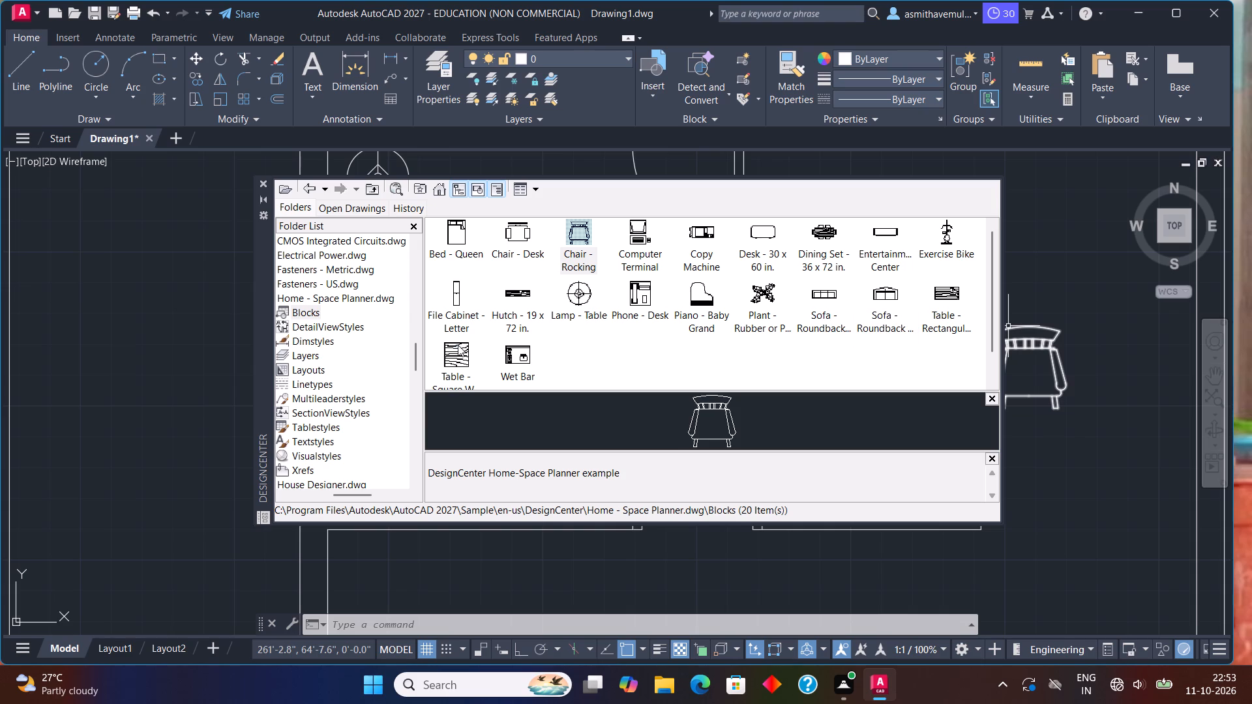
Insert the square wood-grain table block from Home - Space Planner.dwg southeast of the rocking chair and close DesignCenter.
drag(458, 345, 1077, 461)
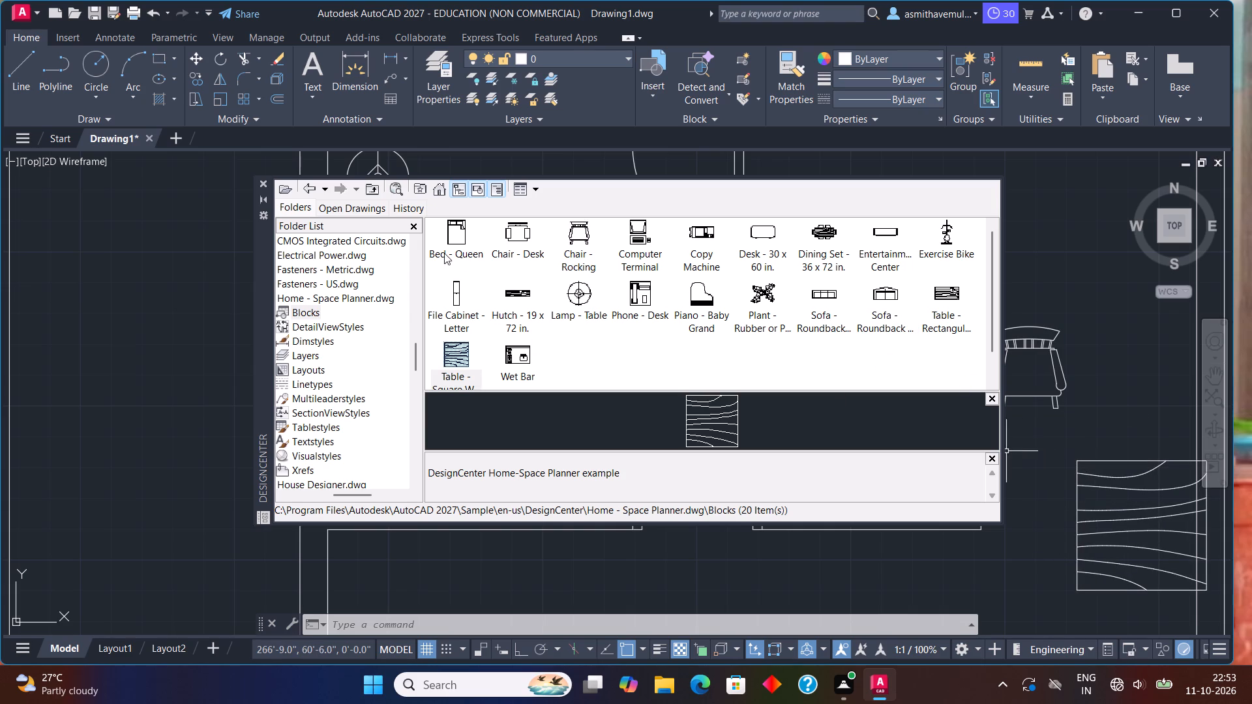
click(263, 185)
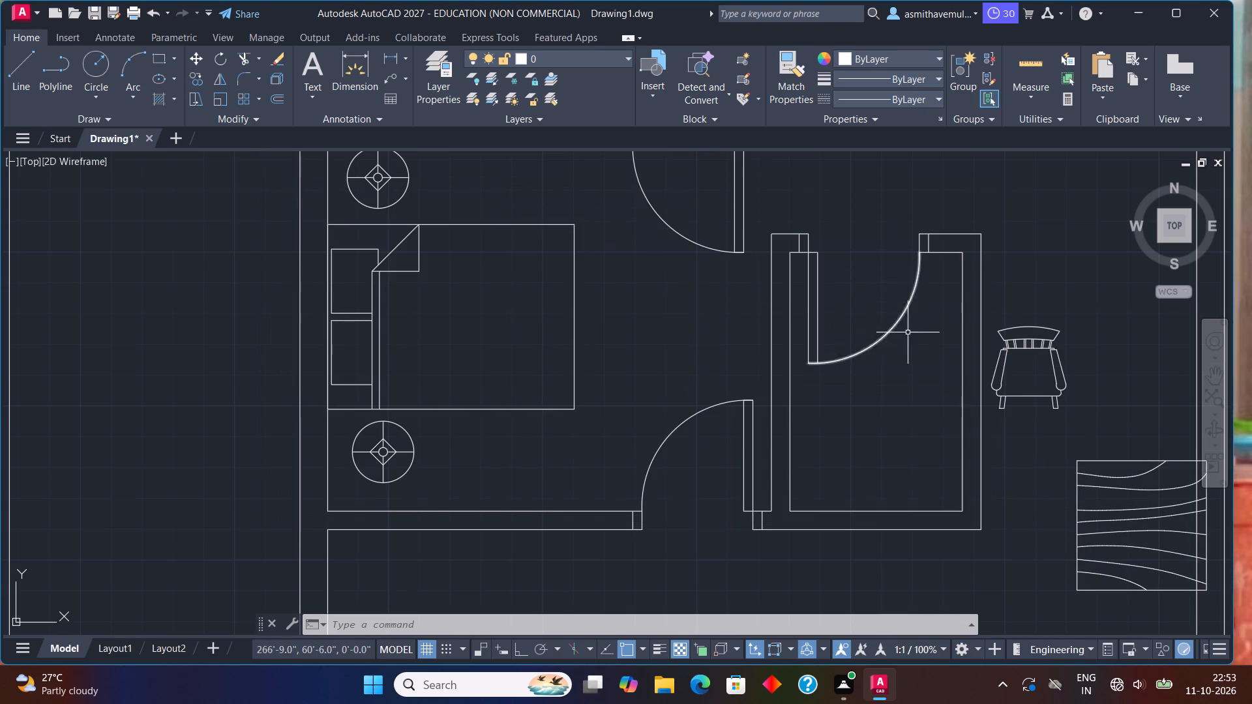
Rotate the new rocking chair a half turn about the midpoint of its backrest so the backrest faces south.
middle_drag(913, 332, 654, 260)
drag(792, 248, 812, 389)
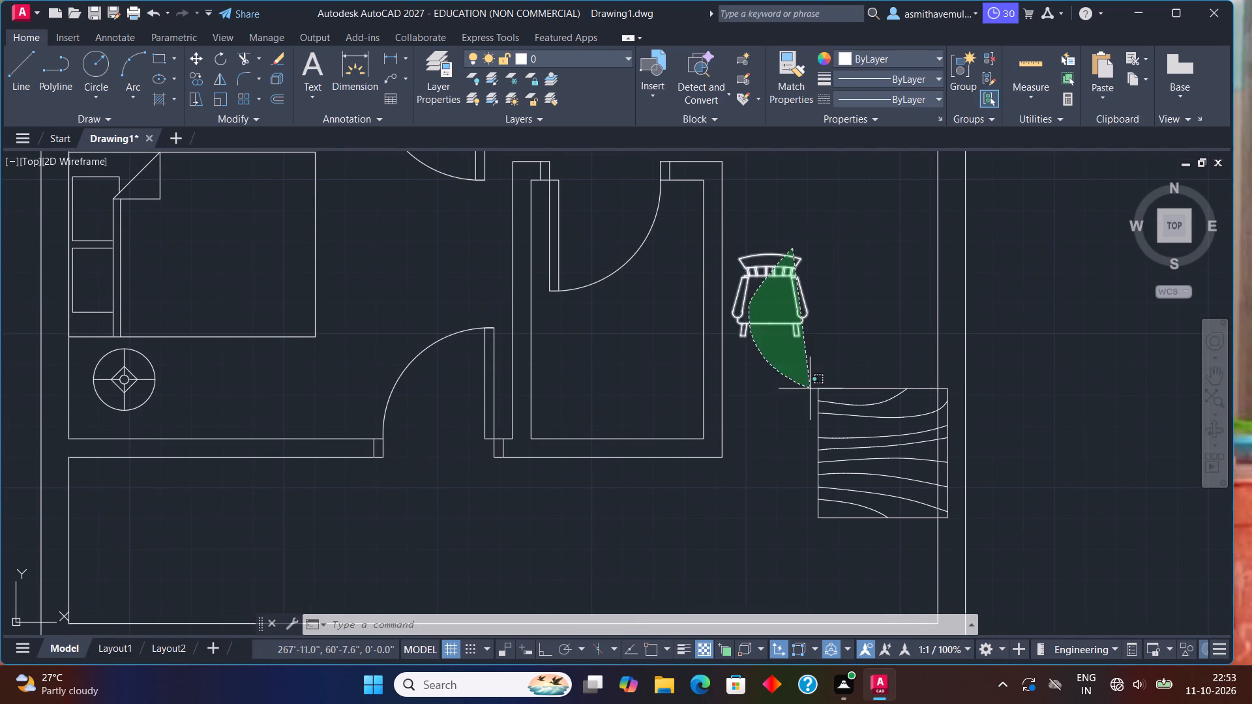
drag(812, 389, 814, 389)
text(RO)
key(Return)
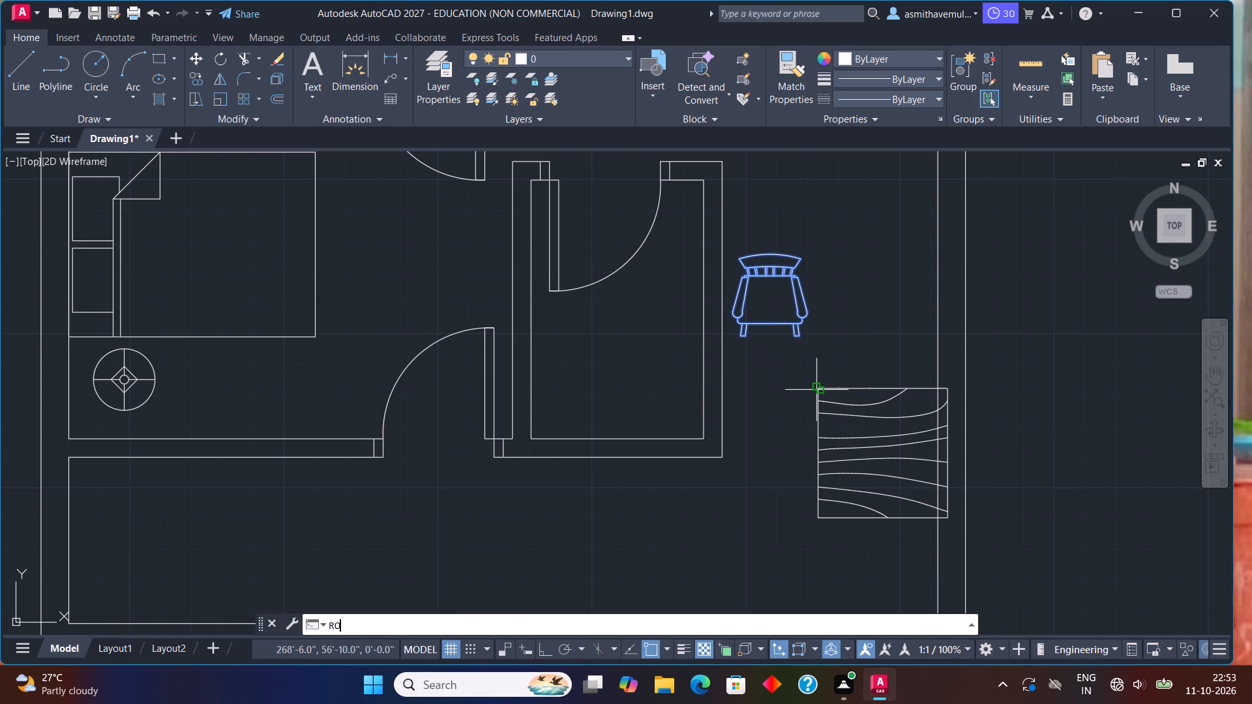
click(771, 251)
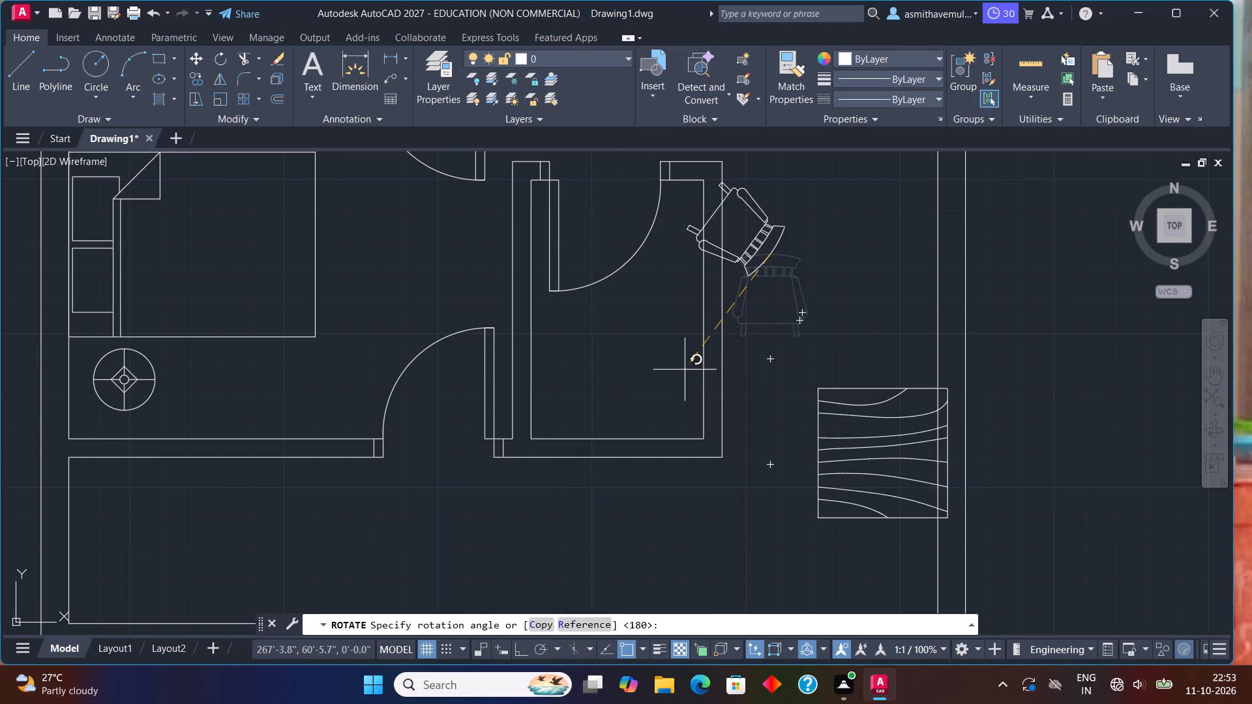
key(F8)
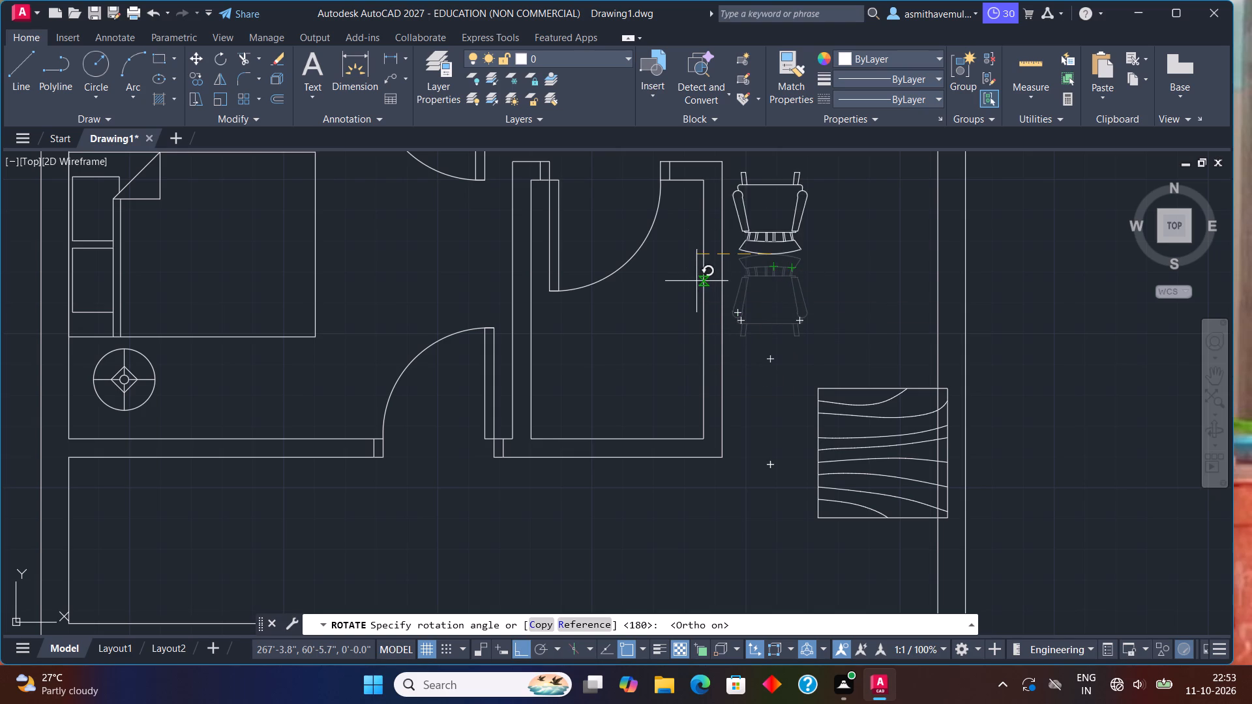
click(715, 248)
Scale the rotated rocking chair down to a little over half its size about its backrest midpoint.
drag(765, 208, 783, 297)
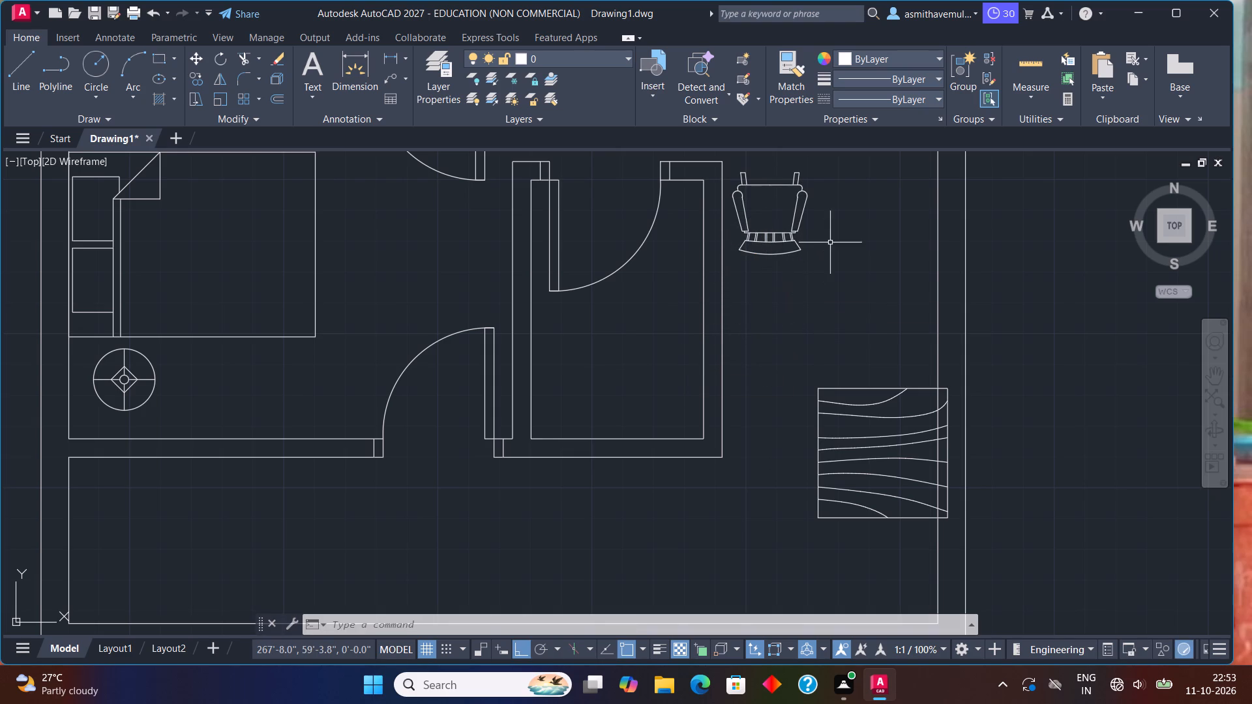
drag(827, 223, 732, 294)
text(SCALE)
key(Return)
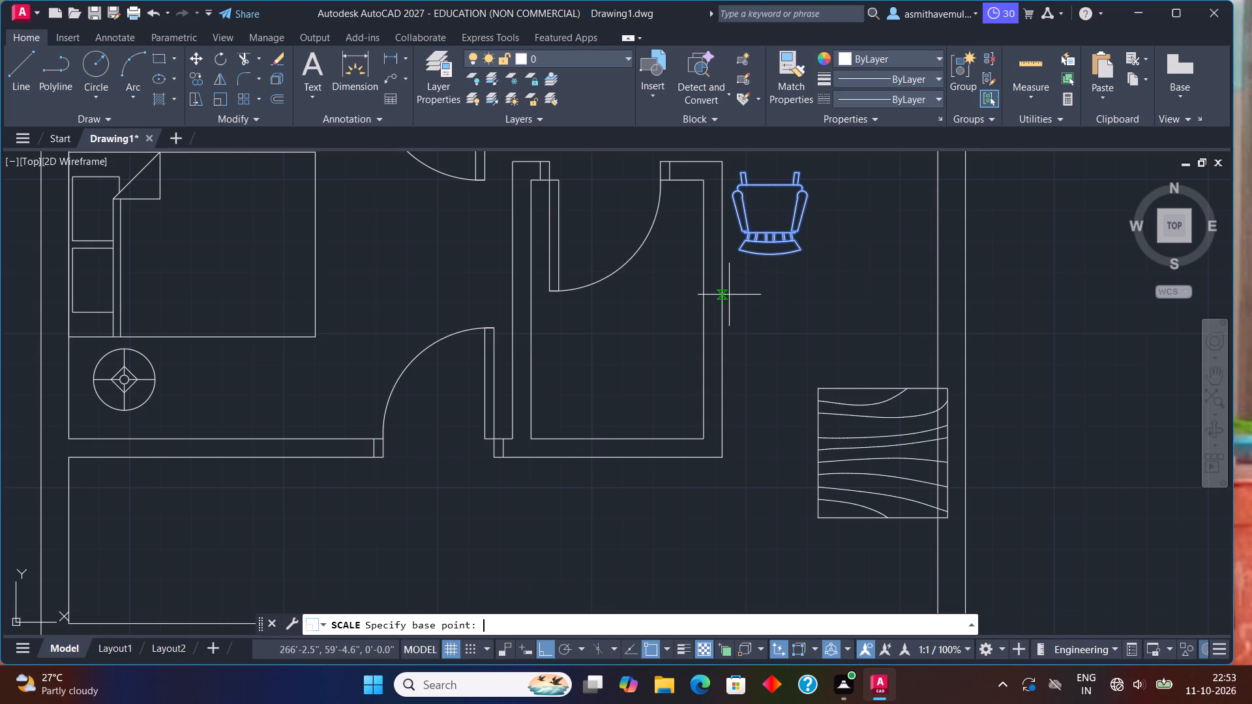
click(768, 256)
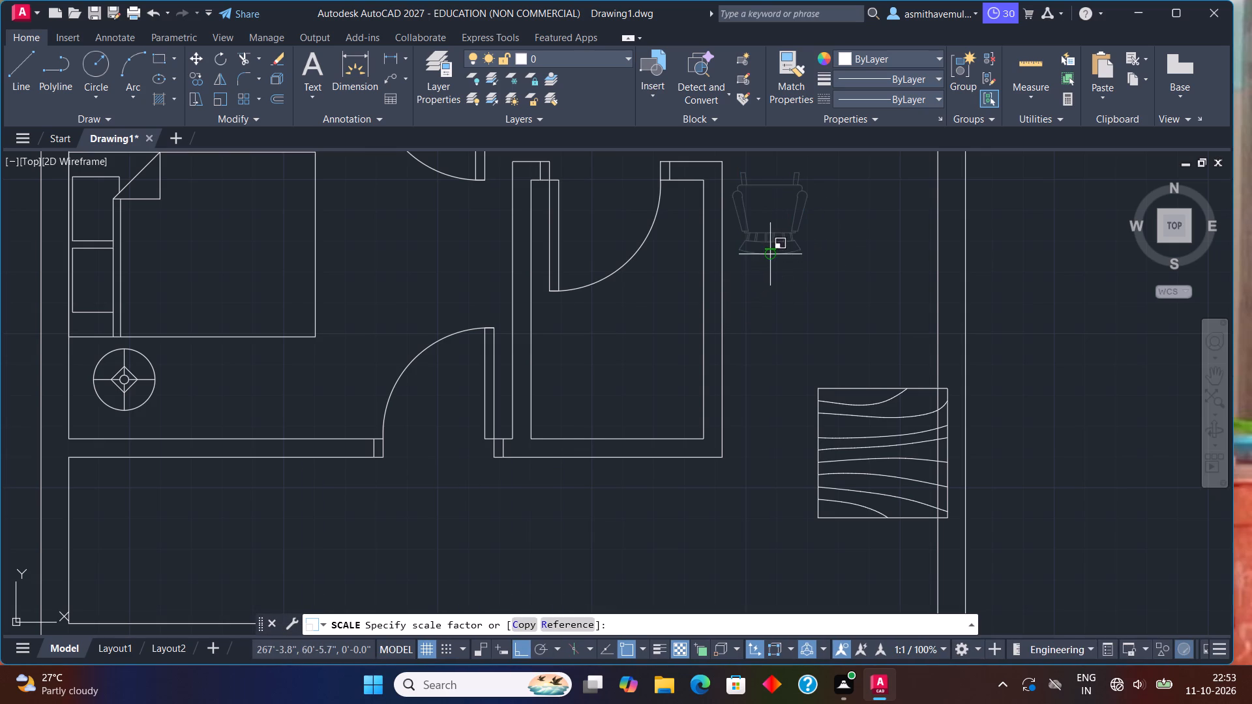
click(782, 278)
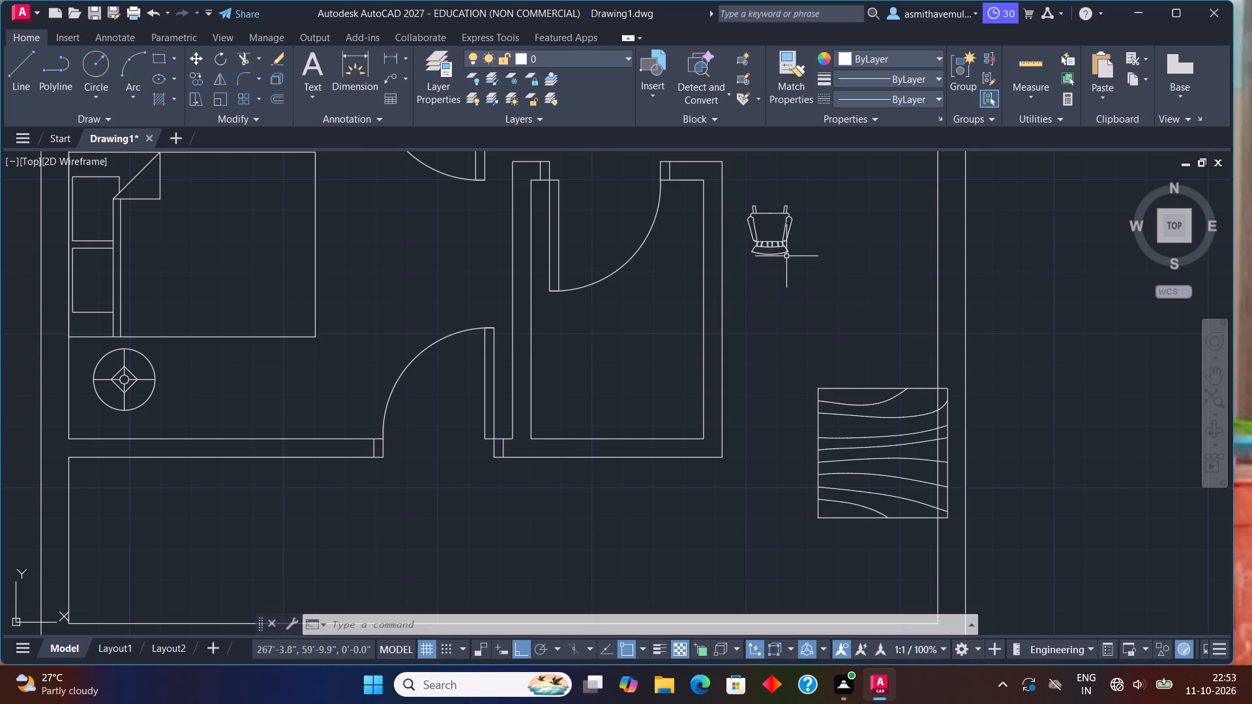
Move the reduced chair by its backrest into the southwest bedroom, near the south wall between the southern lamp and the door.
click(786, 244)
key(m)
key(Return)
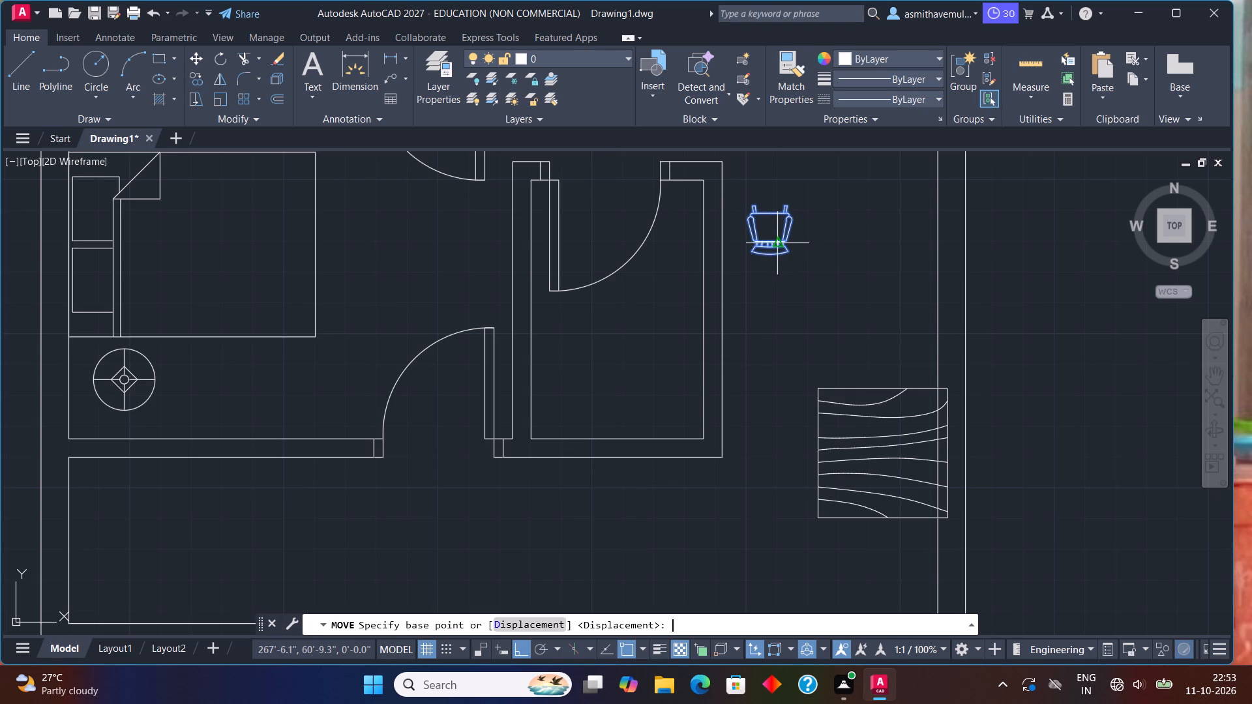
click(768, 246)
key(F8)
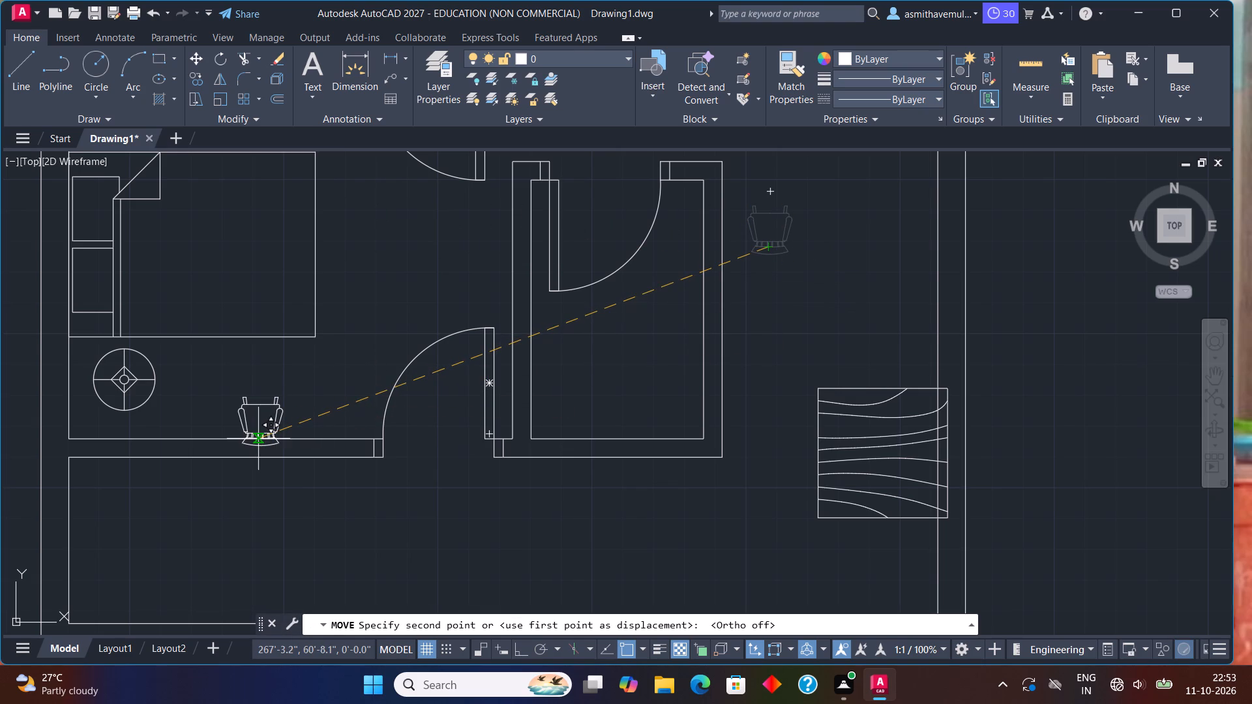
scroll(257, 439, up, 1)
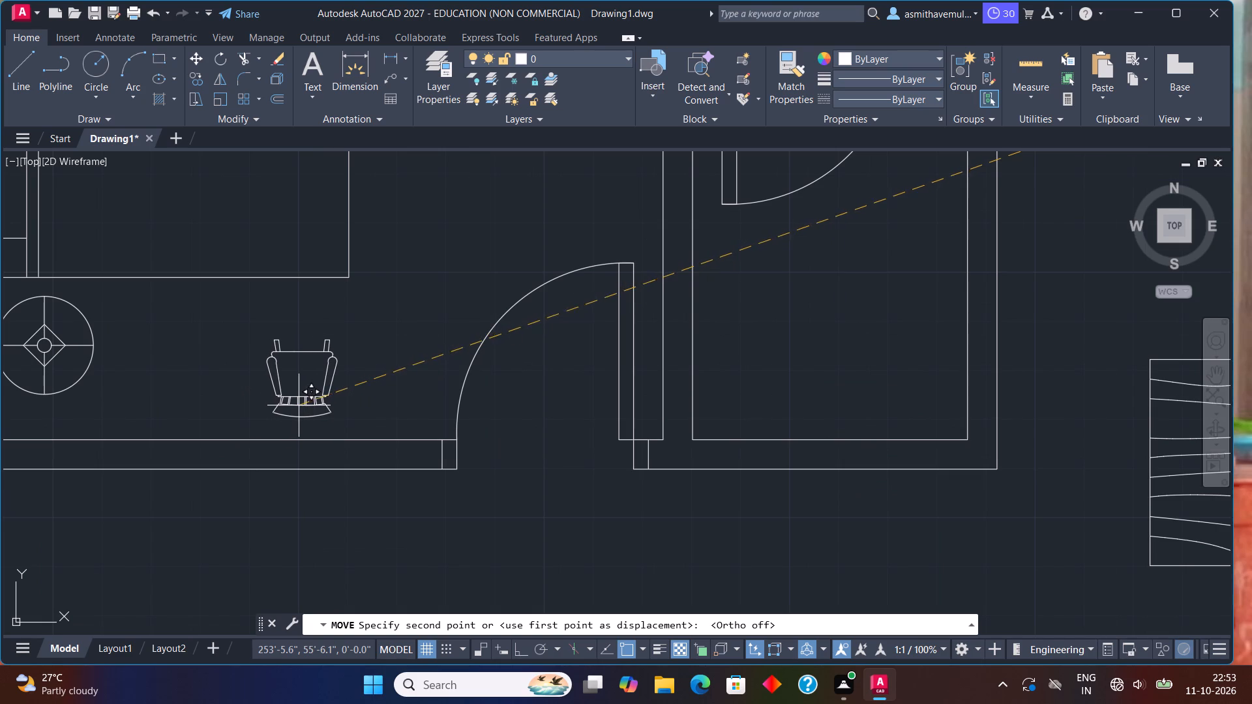
click(314, 404)
Scale the bedroom chair up slightly about its backrest midpoint.
click(316, 403)
text(SCALE)
key(Return)
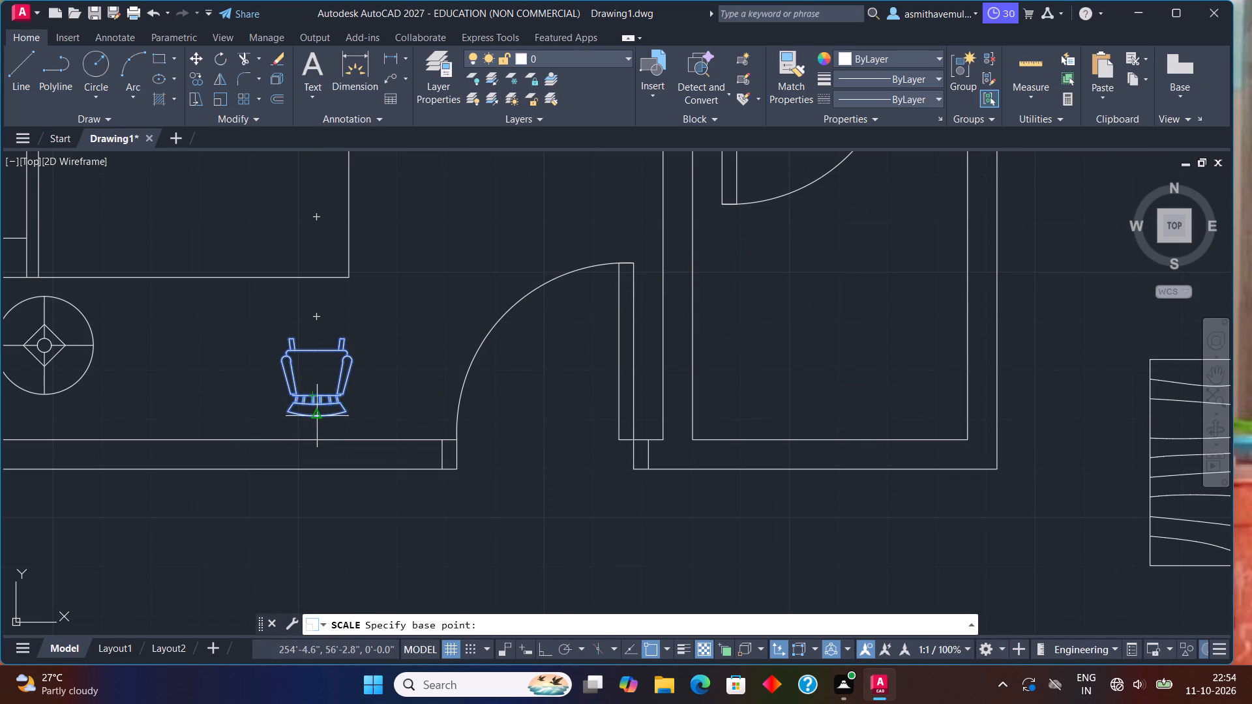
click(318, 415)
click(341, 458)
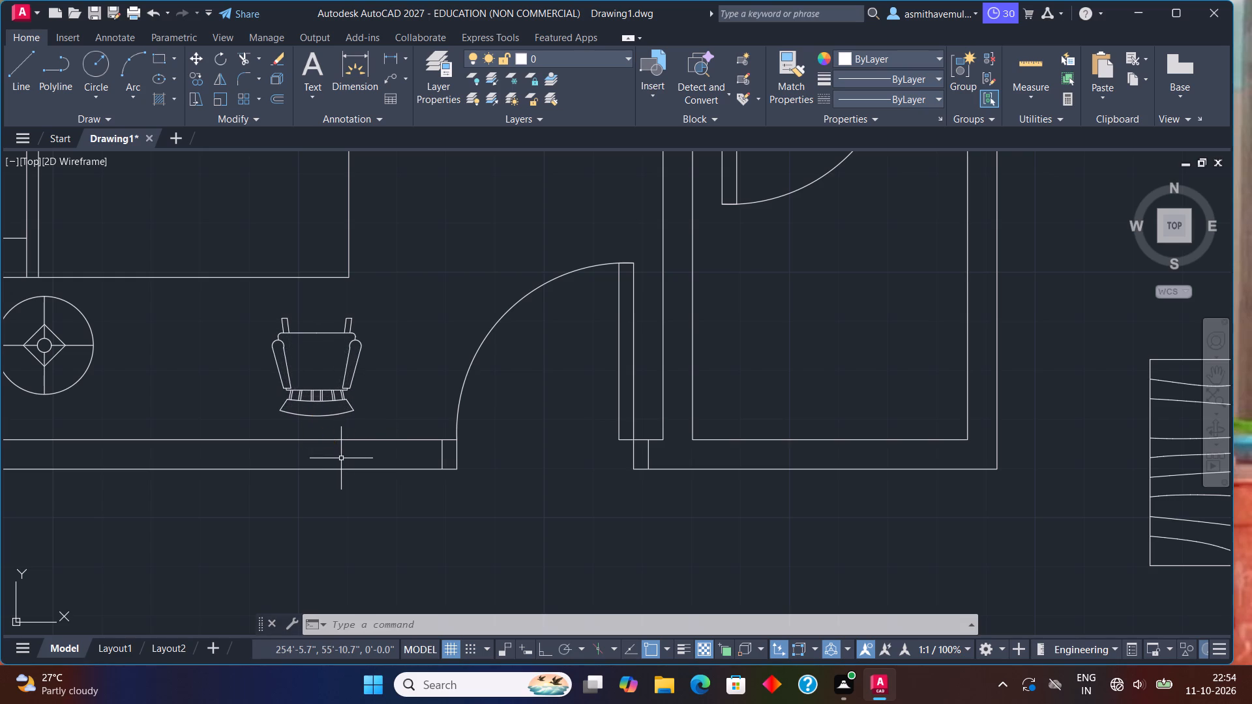
Scale the square wood-grain table down to a little under half its size about its southwest corner.
scroll(544, 395, down, 1)
middle_drag(545, 394, 411, 420)
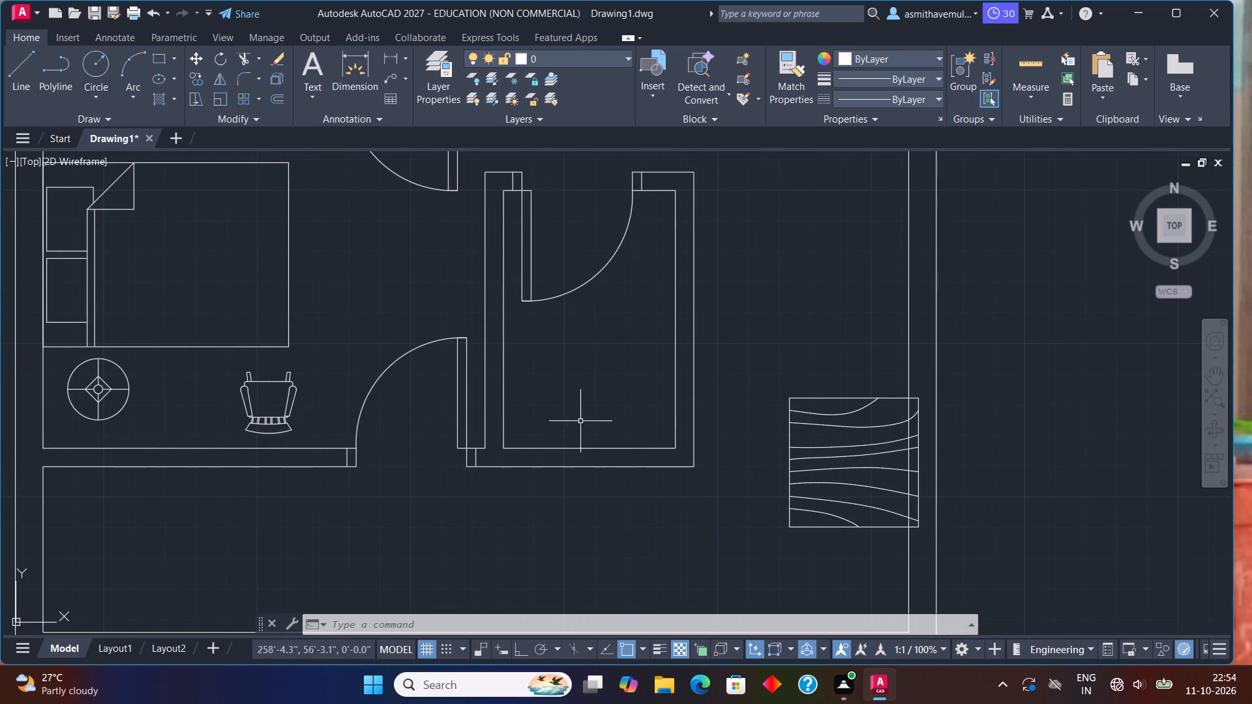
click(807, 469)
text(SCALE)
key(Return)
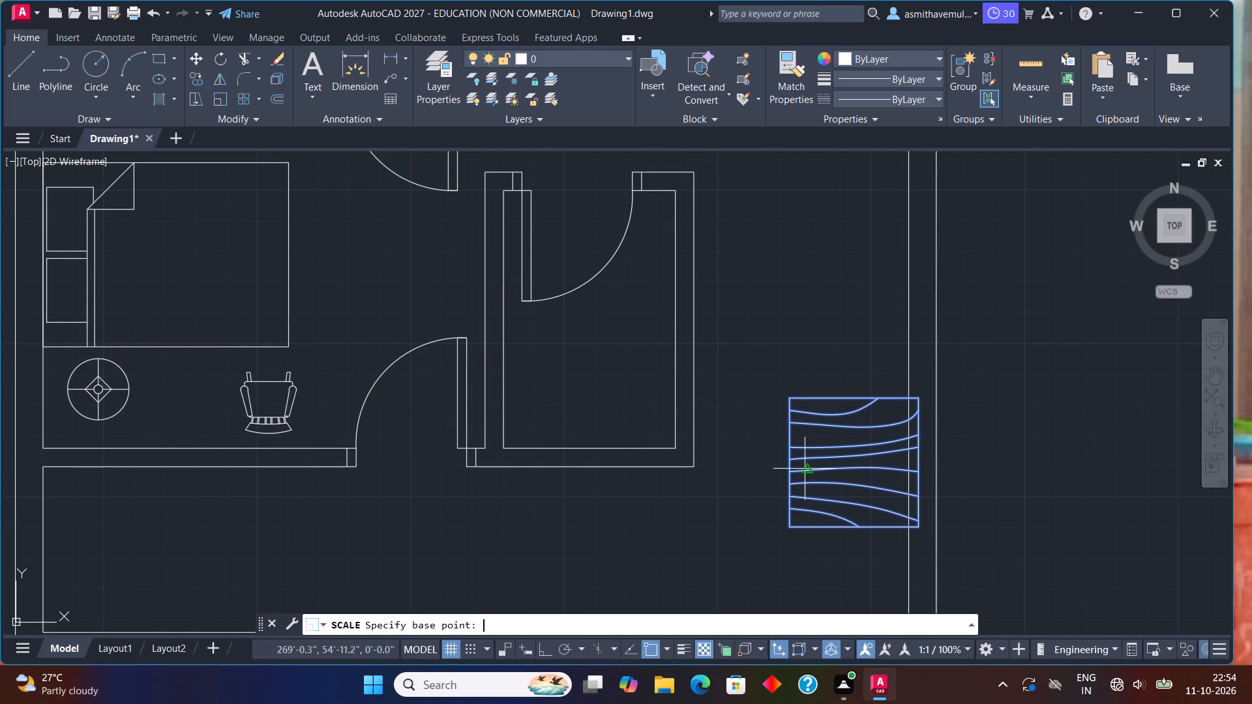
click(796, 531)
click(779, 552)
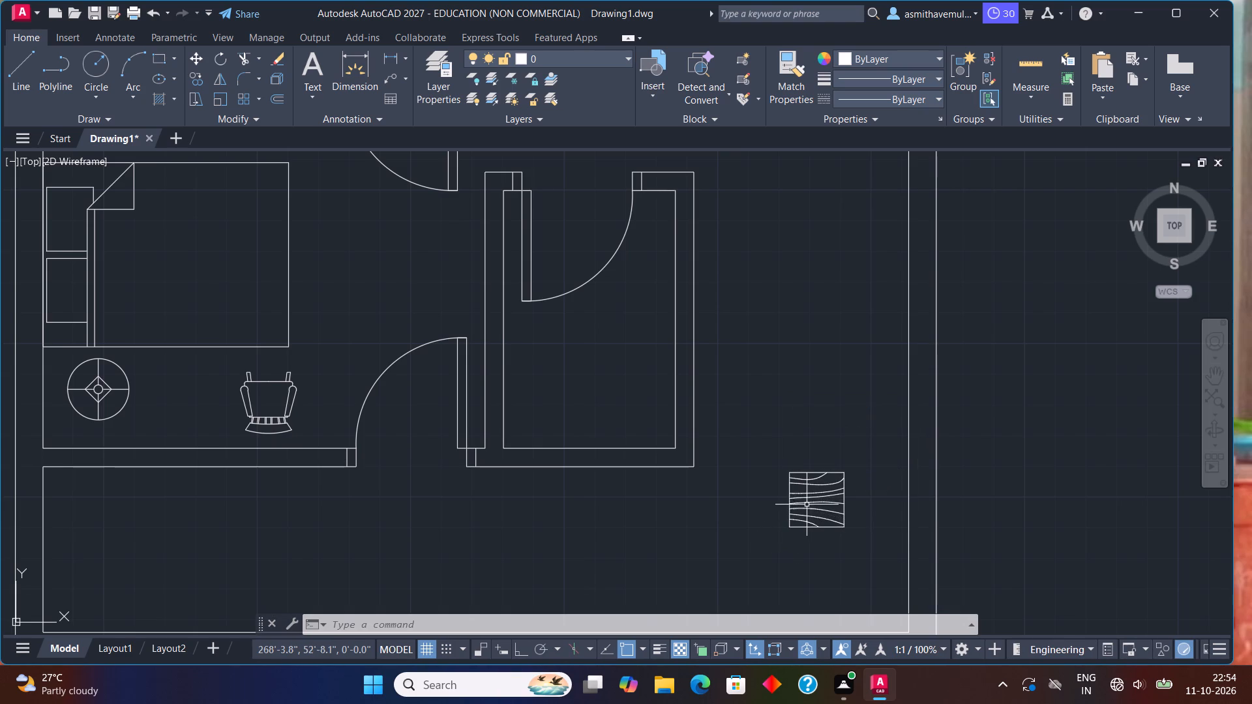
Move the reduced wood-grain table into the southwest bedroom, directly west of the chair by the south wall.
click(809, 503)
key(m)
key(Return)
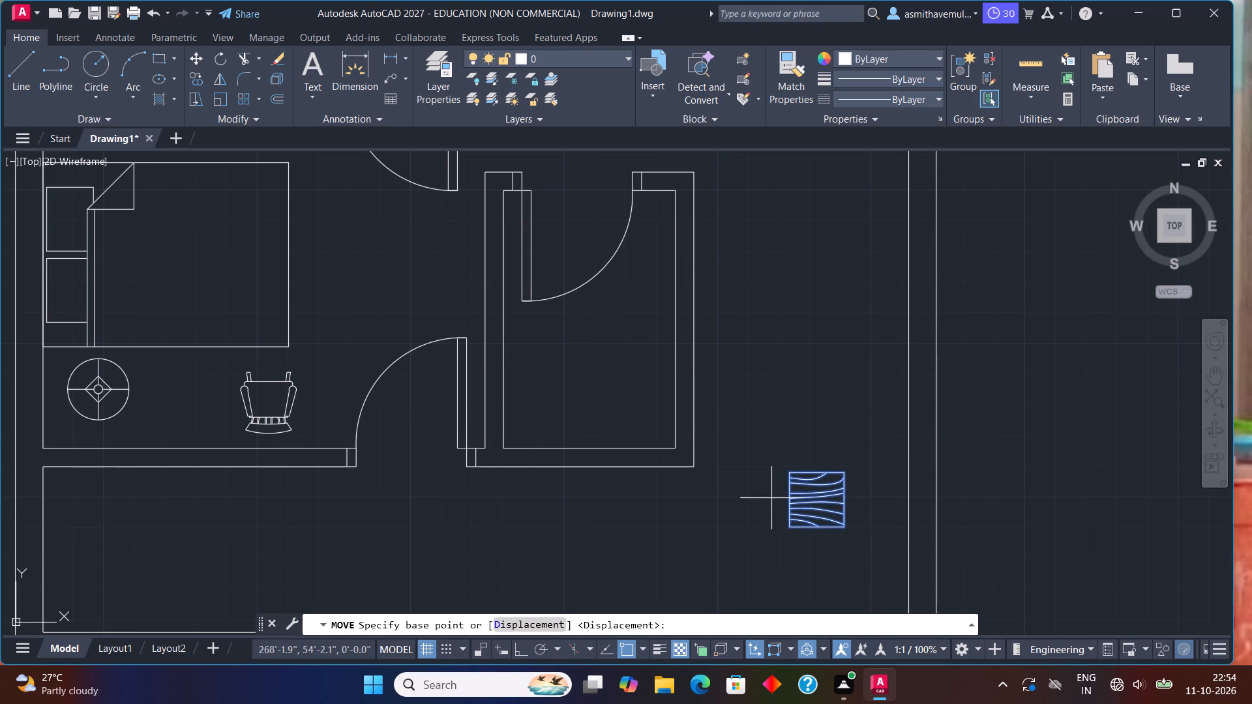
click(811, 499)
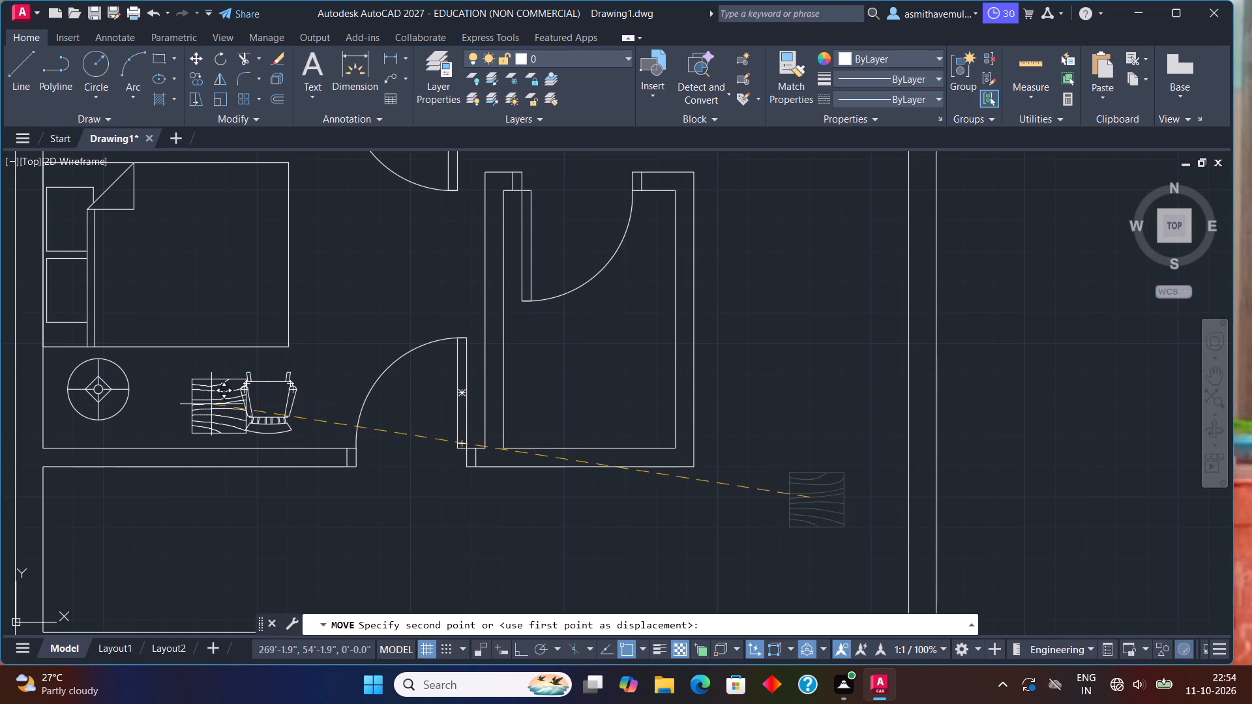
click(199, 404)
Copy the northern toilet's WC into the small southern toilet, with its tank back against the inner face of the east wall.
scroll(595, 426, down, 1)
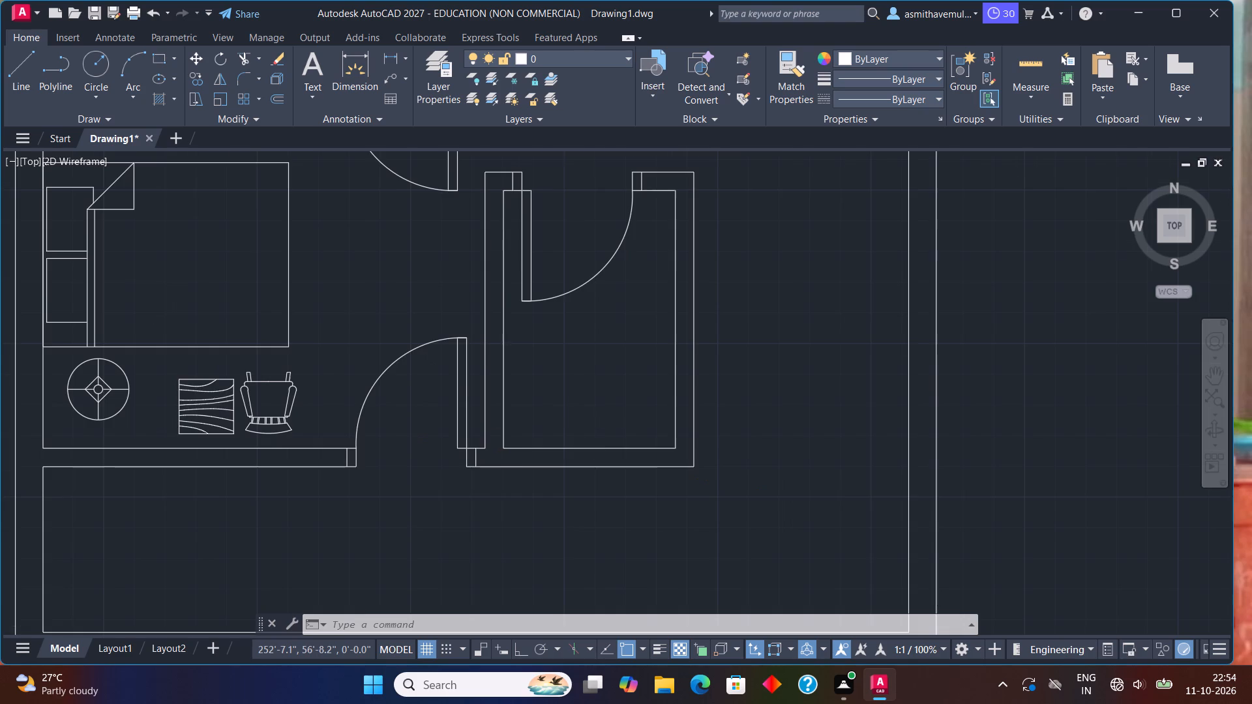
middle_drag(592, 421, 564, 529)
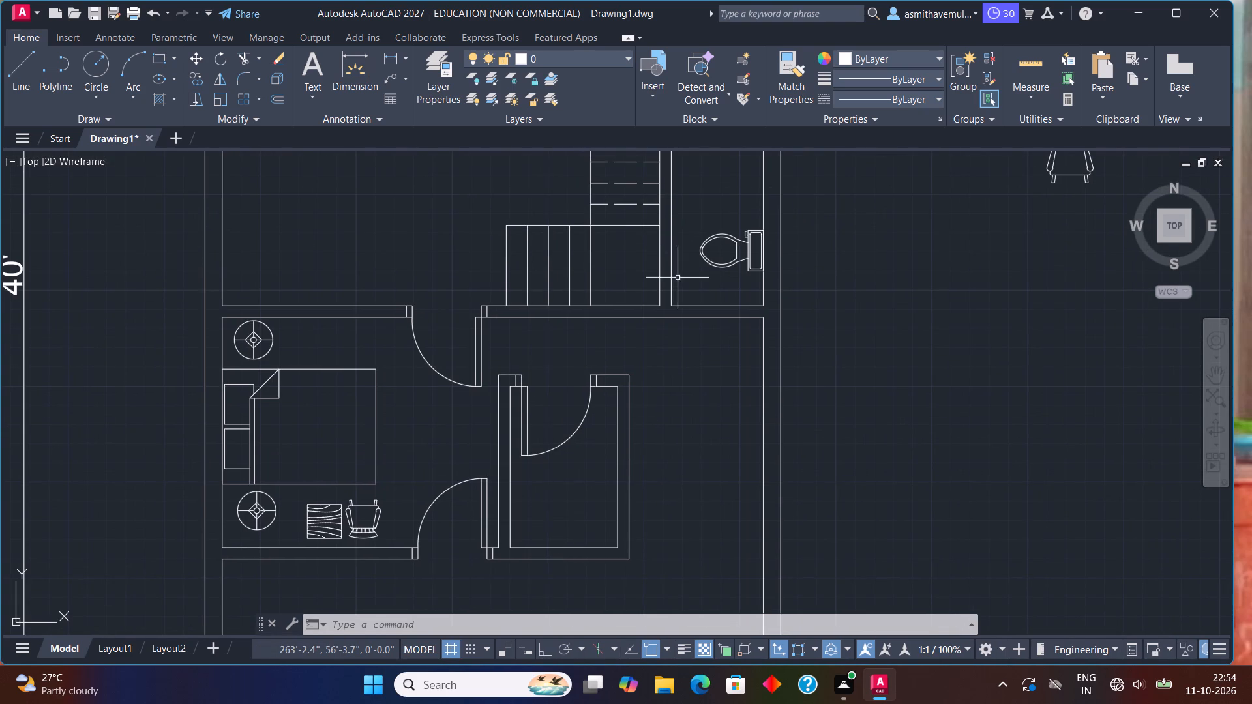
click(737, 248)
text(COPY)
key(Return)
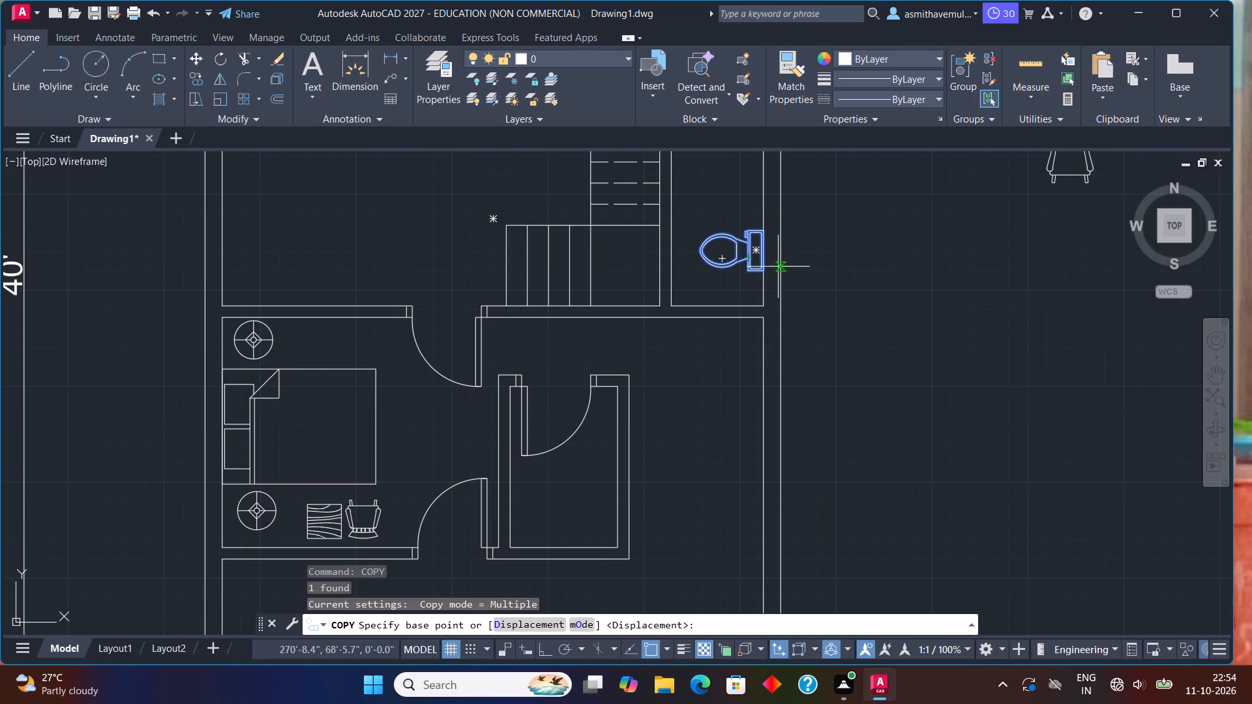
click(766, 255)
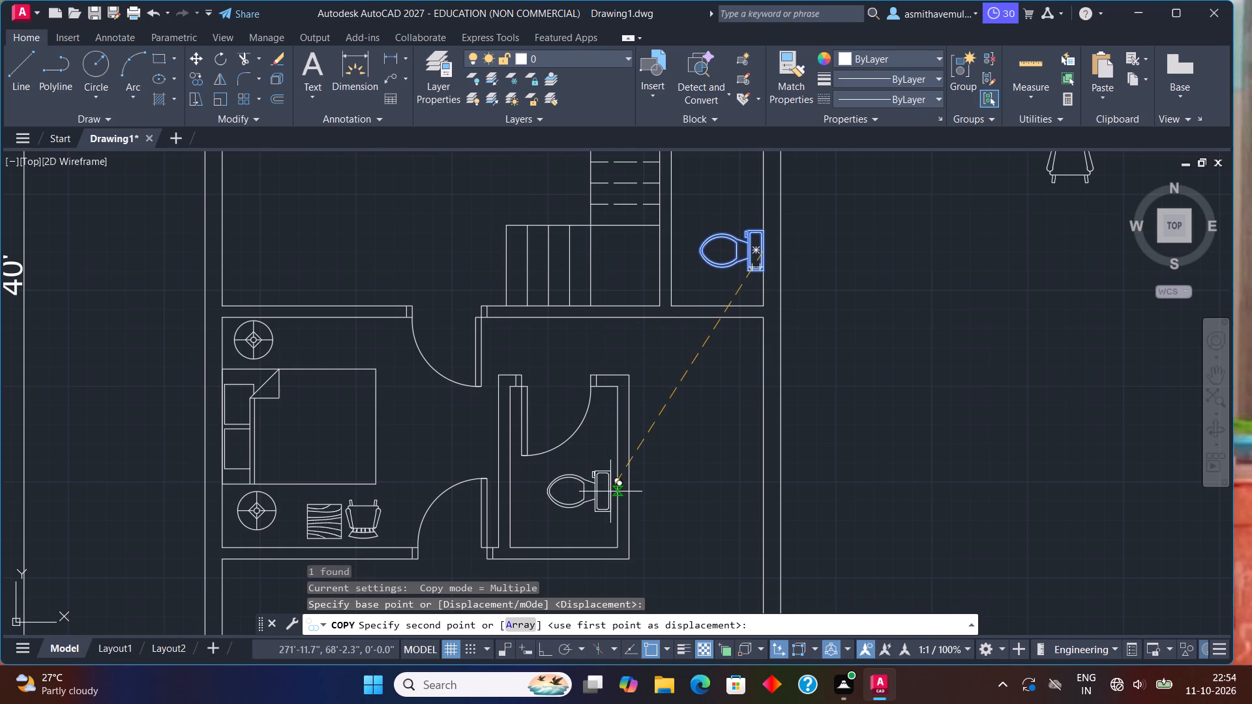
scroll(610, 491, up, 3)
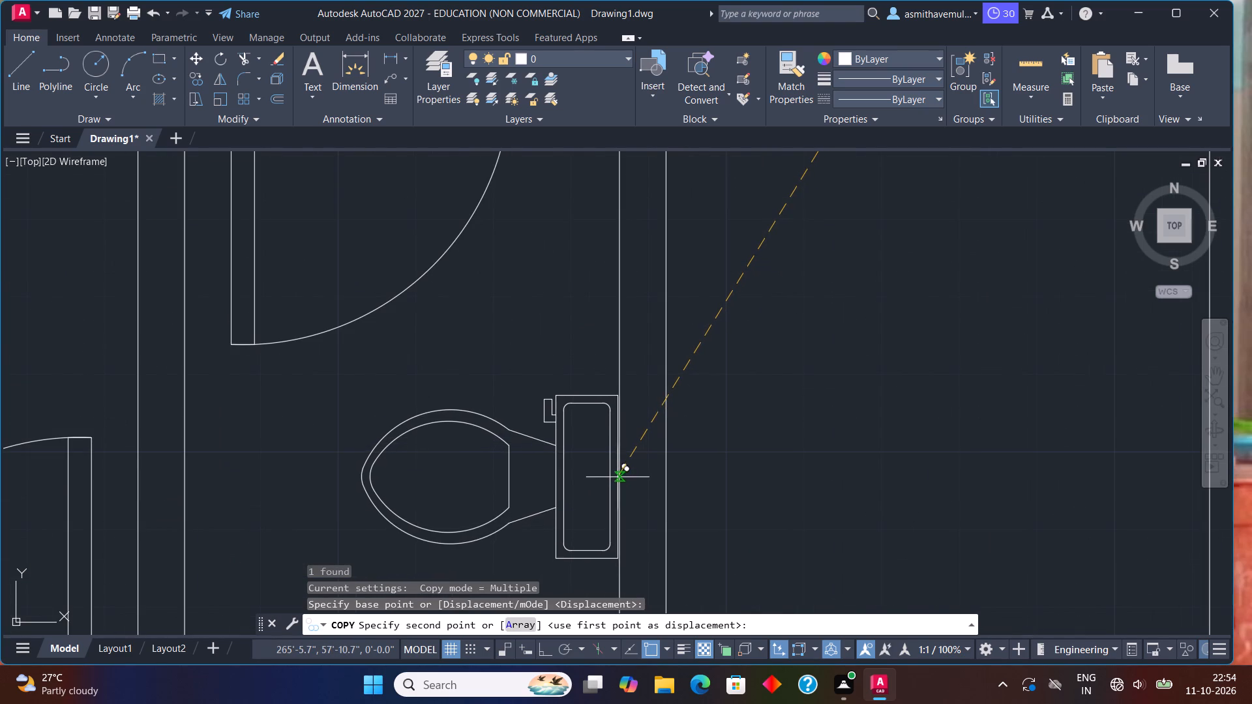
click(619, 476)
key(Escape)
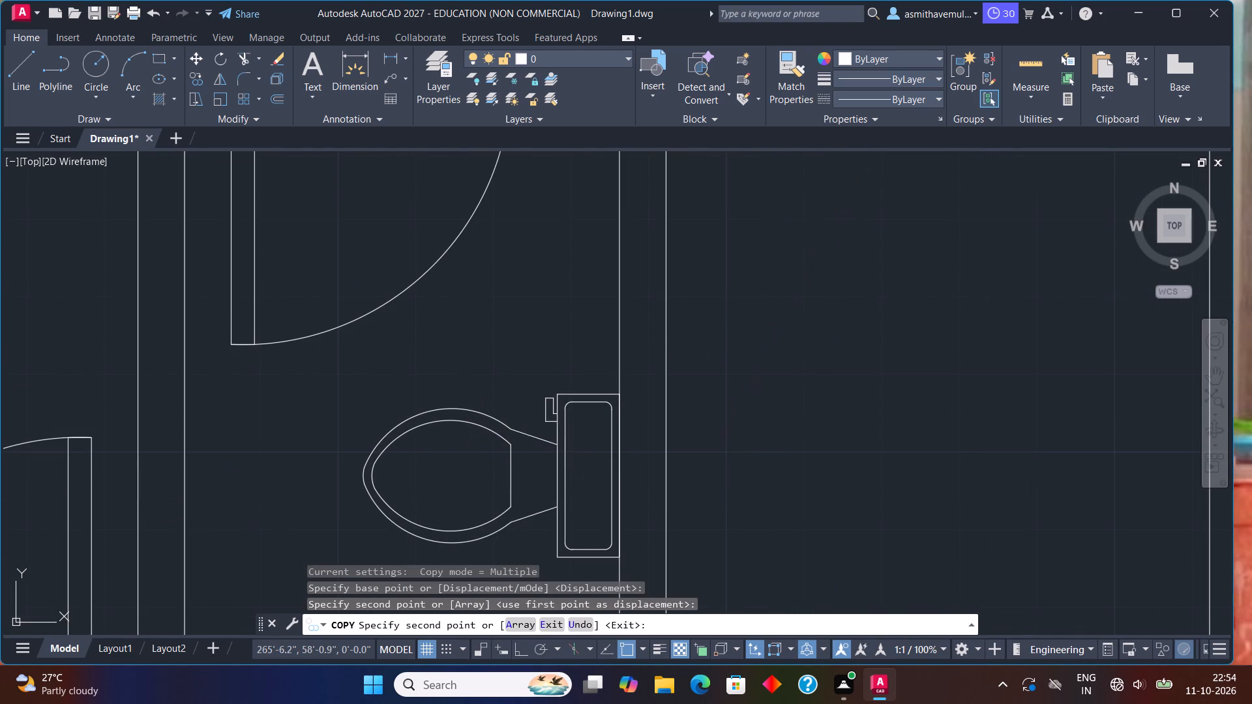
Draw a vertical line from the bedroom's south wall, just west of the door opening, to the inner face of the outer south wall.
scroll(702, 432, down, 3)
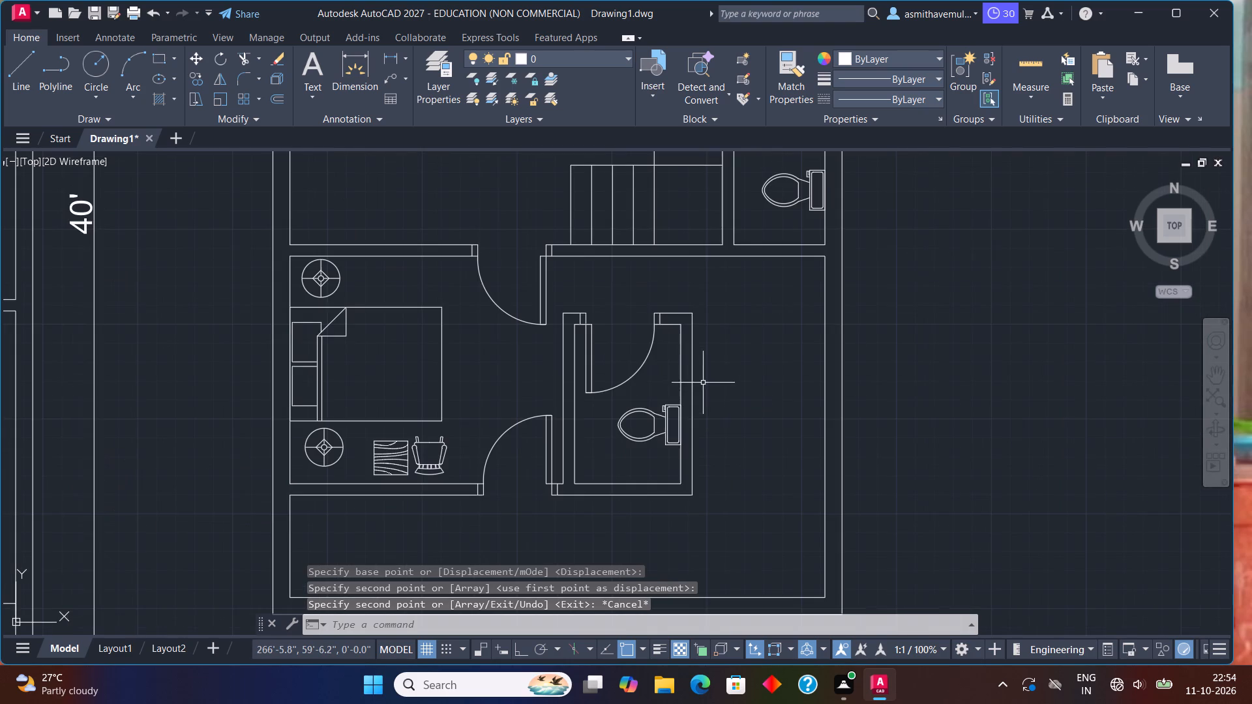
scroll(710, 374, down, 1)
middle_drag(711, 374, 712, 413)
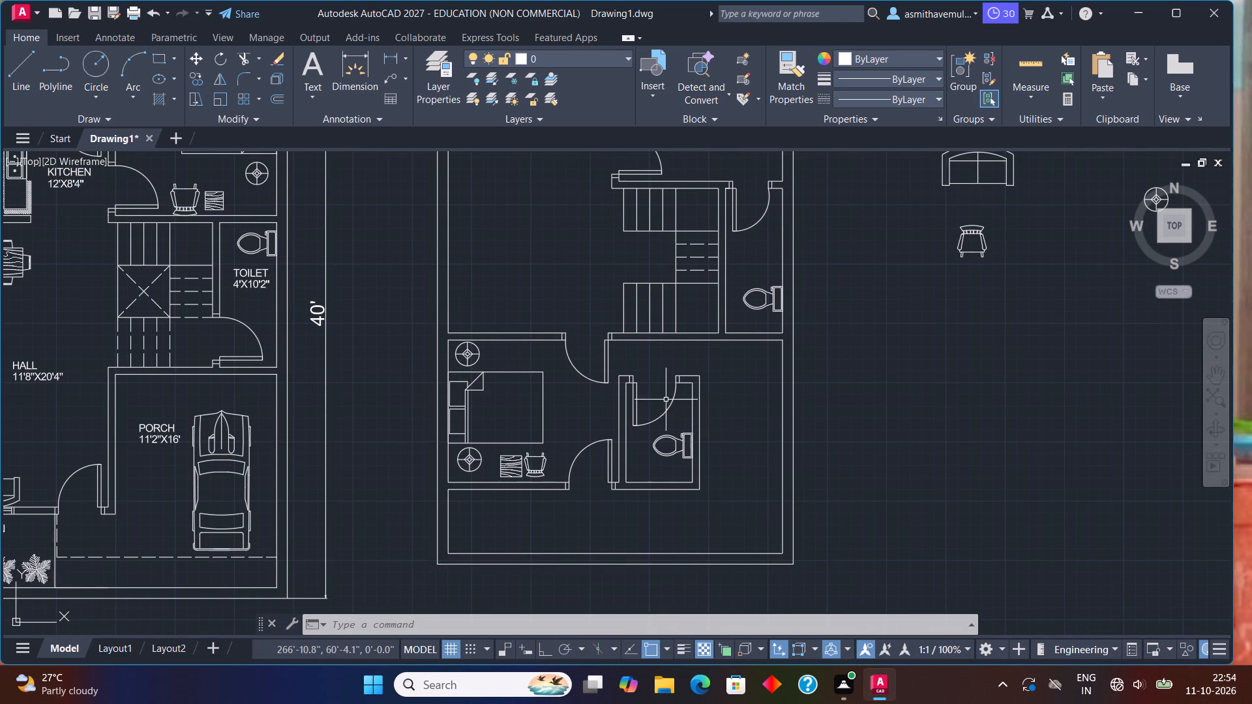
scroll(198, 625, up, 1)
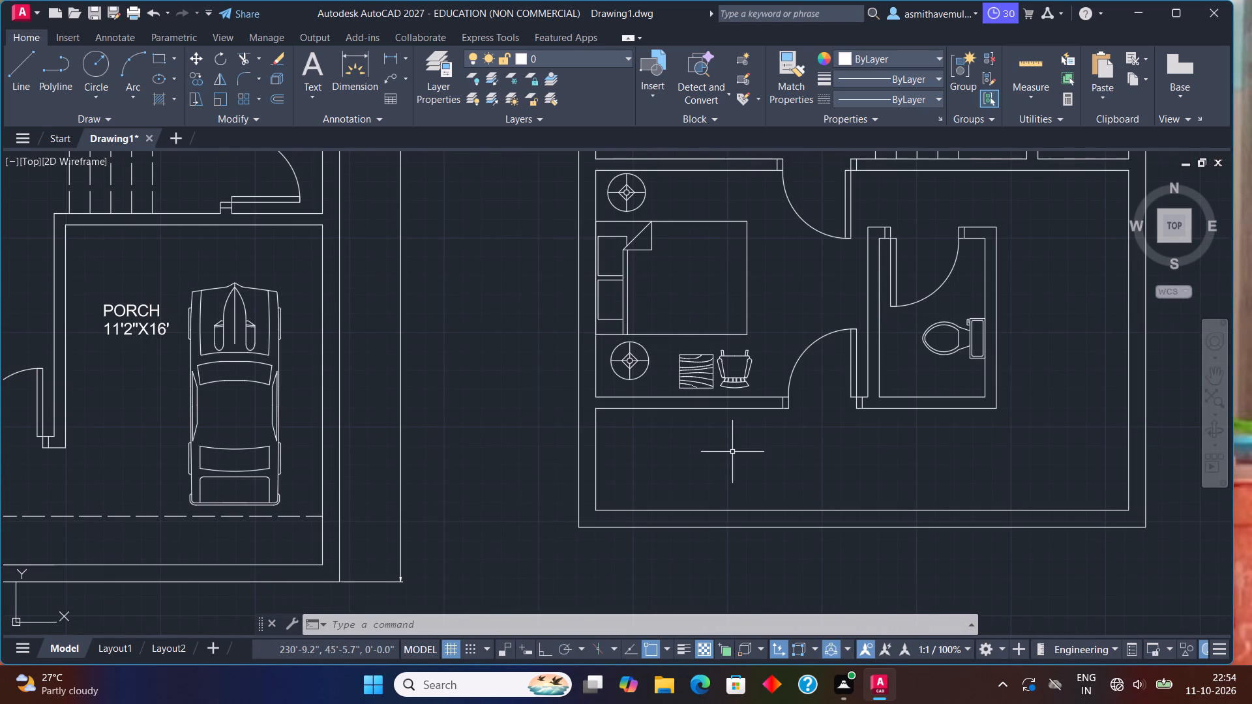
key(l)
key(Return)
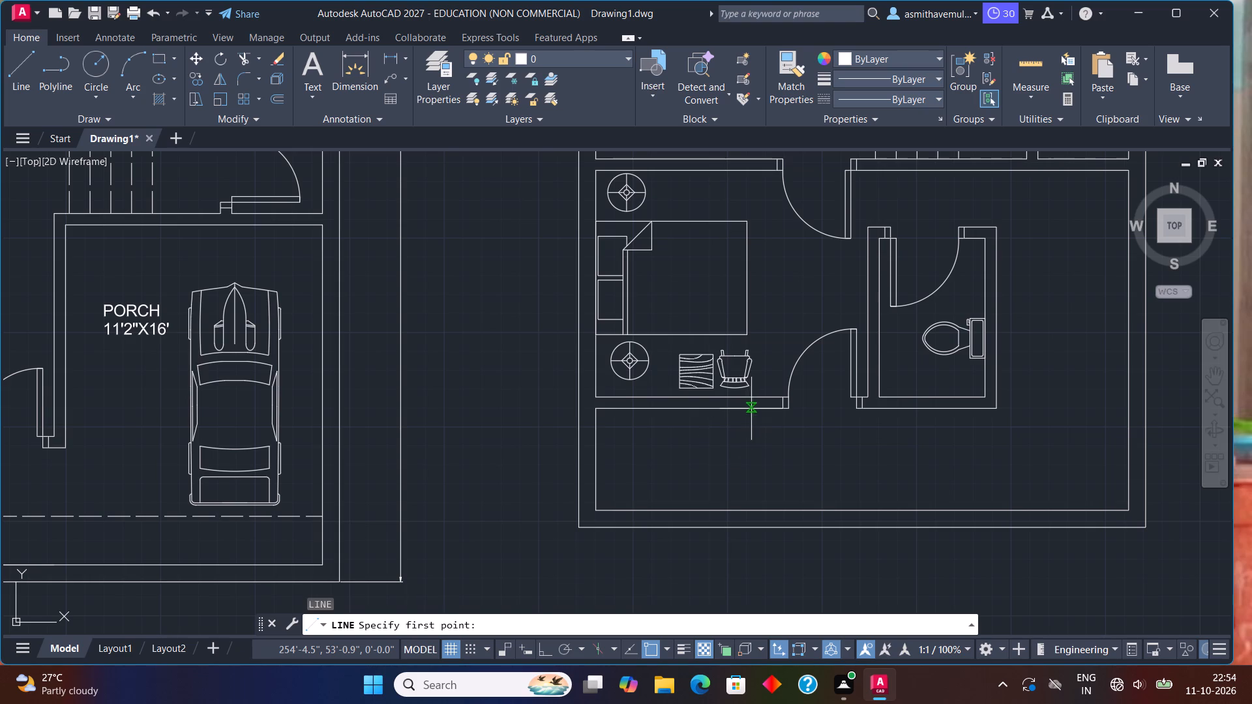
click(750, 409)
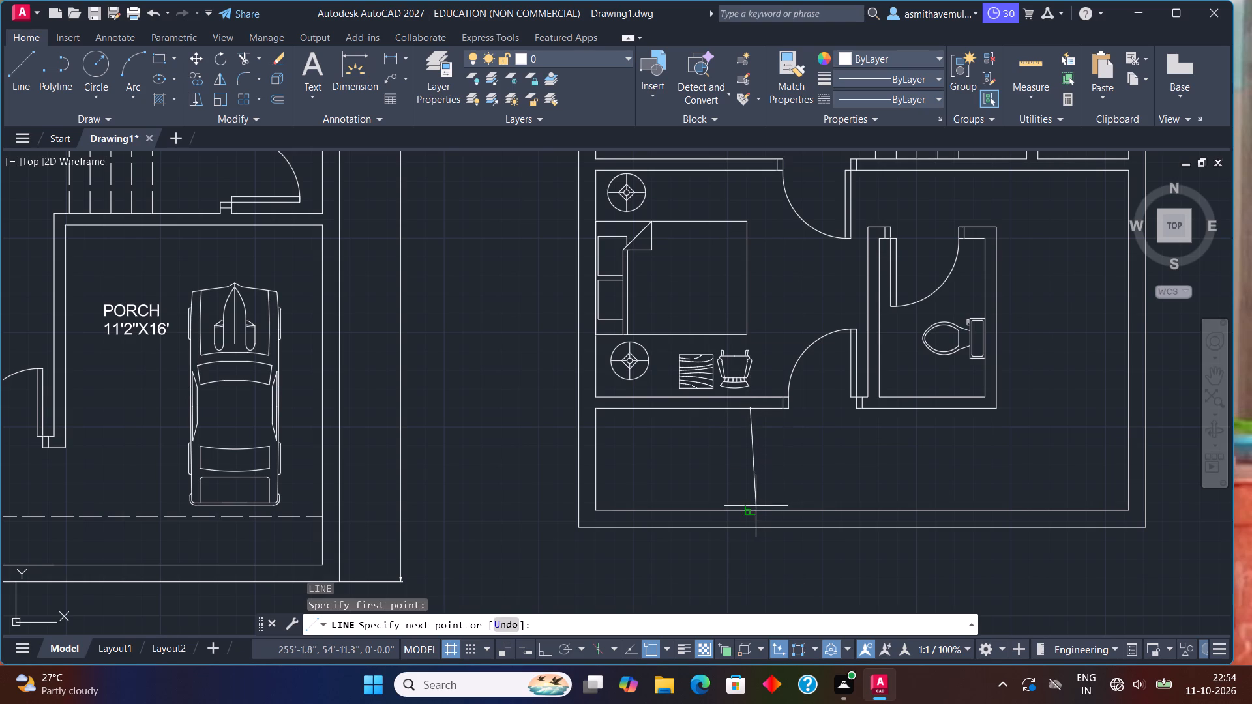
click(754, 510)
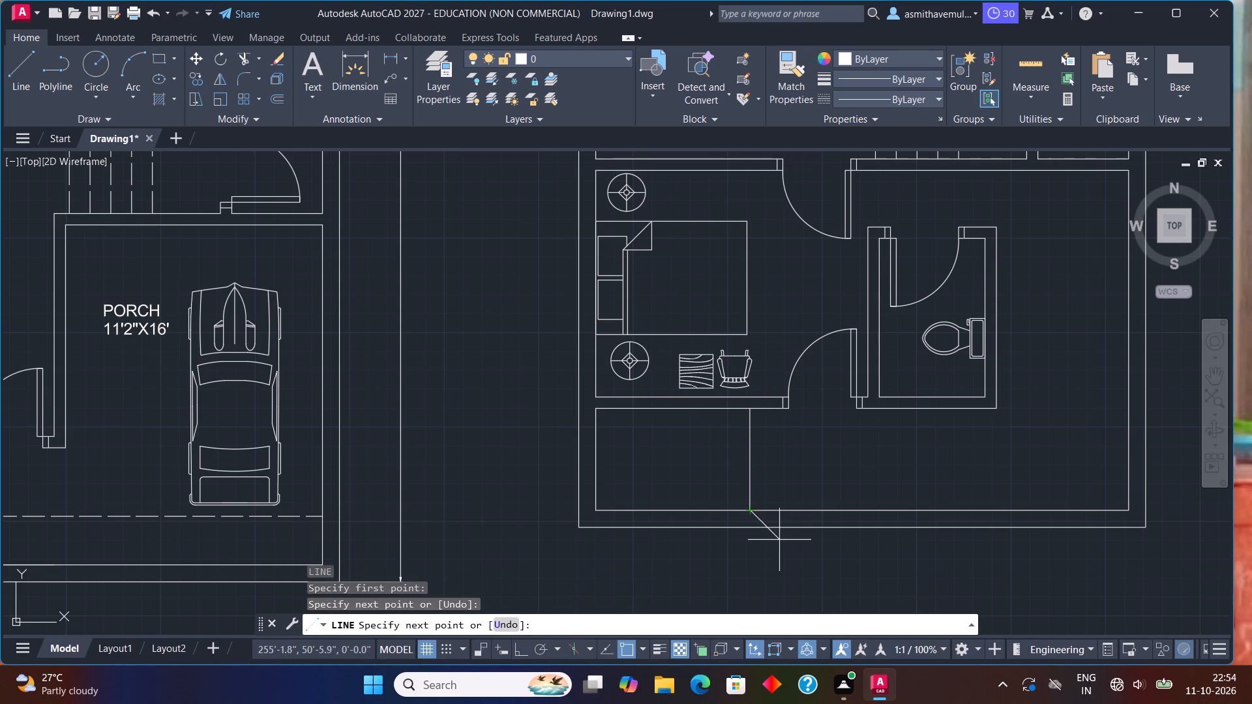
key(Escape)
Draw a short vertical line across the outer south wall's thickness, below the bedroom's southern door opening.
scroll(769, 523, up, 1)
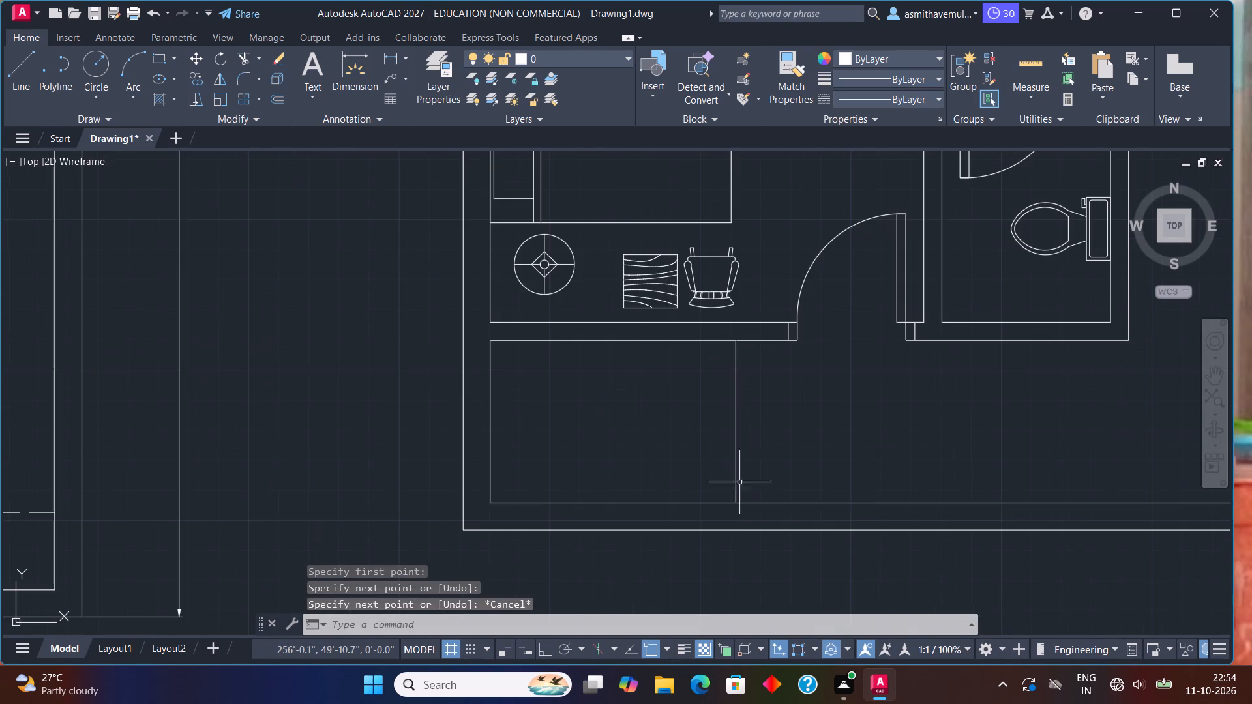
middle_drag(799, 424, 606, 476)
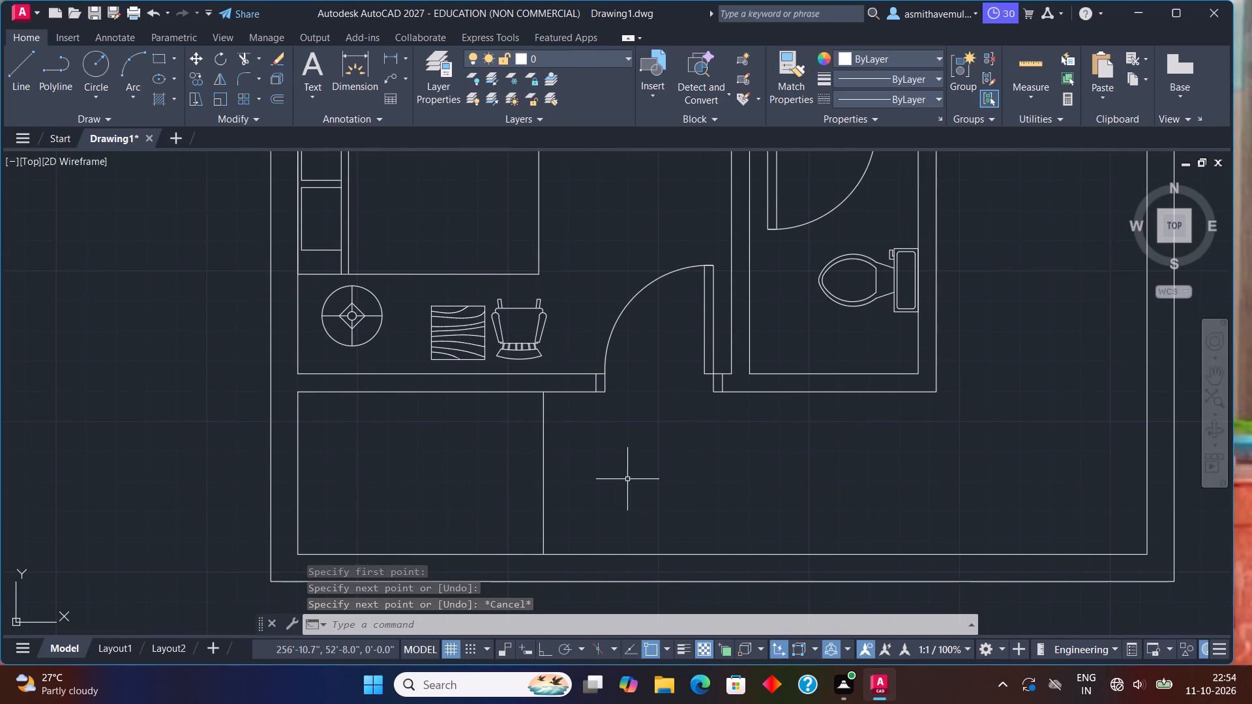
middle_drag(662, 486, 659, 440)
key(l)
key(Return)
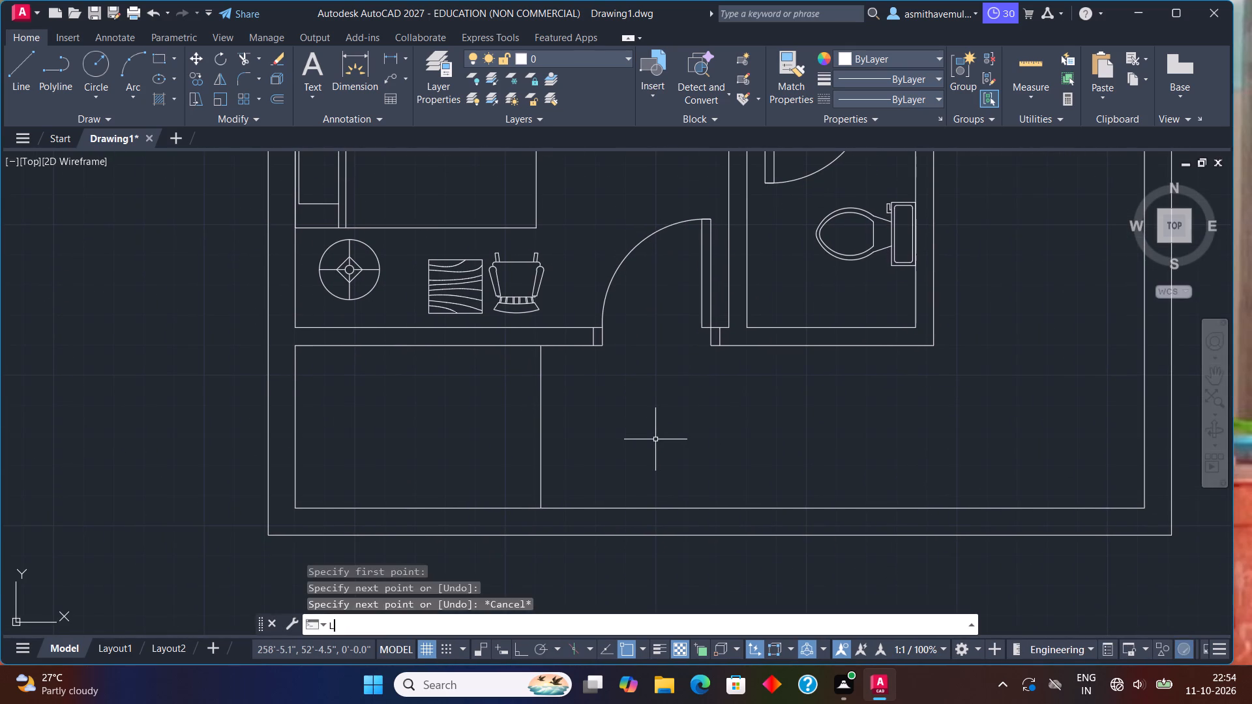
click(627, 509)
click(627, 532)
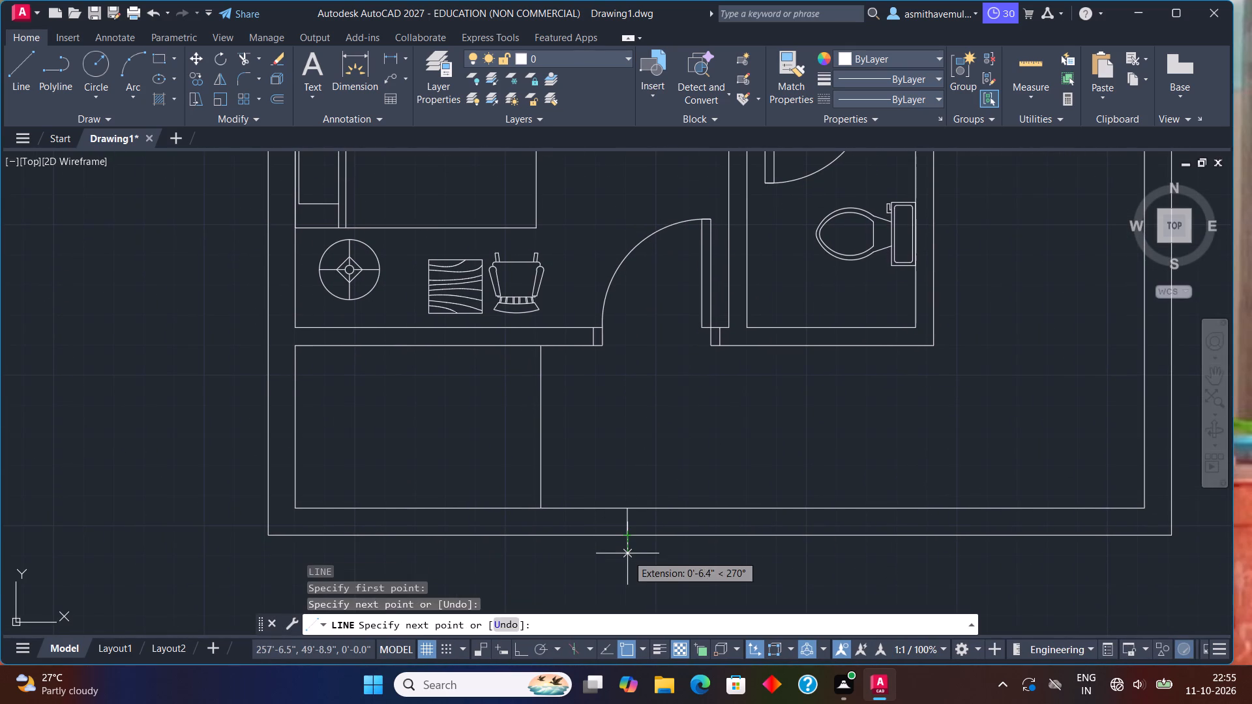
key(Escape)
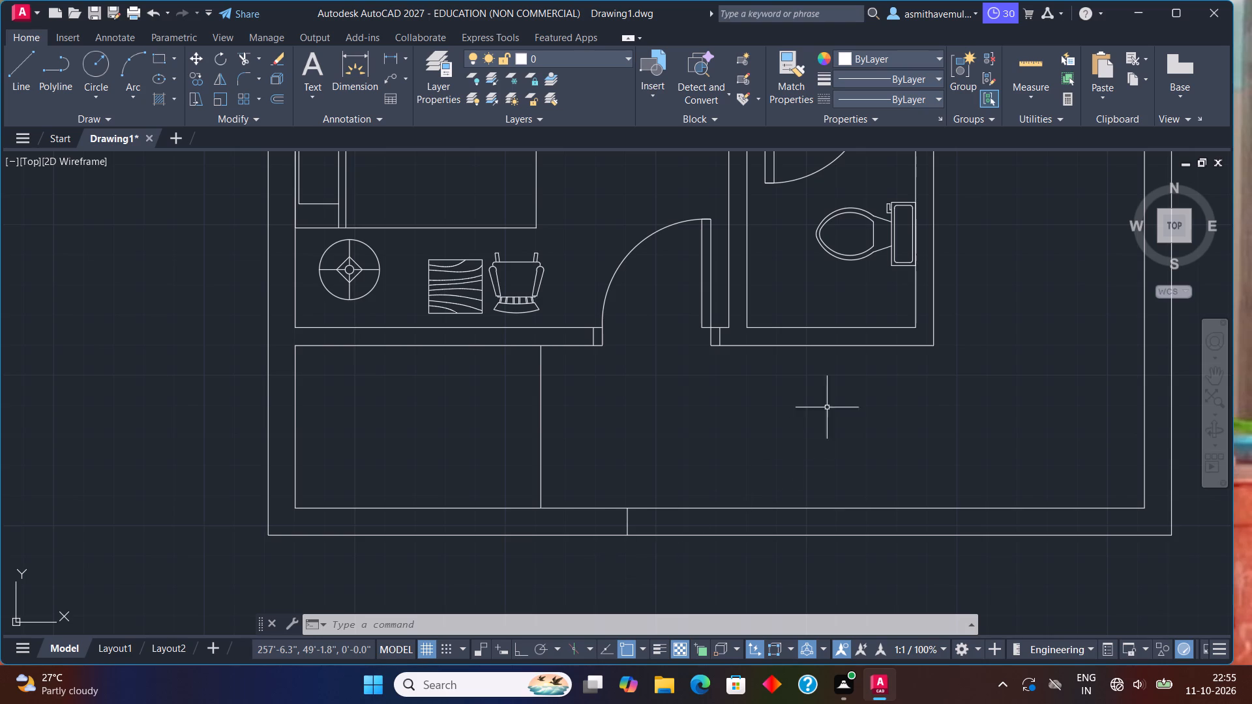
Draw a short line across the outer south wall from the plan's inner southeast corner to the outer wall face.
middle_drag(813, 439, 806, 438)
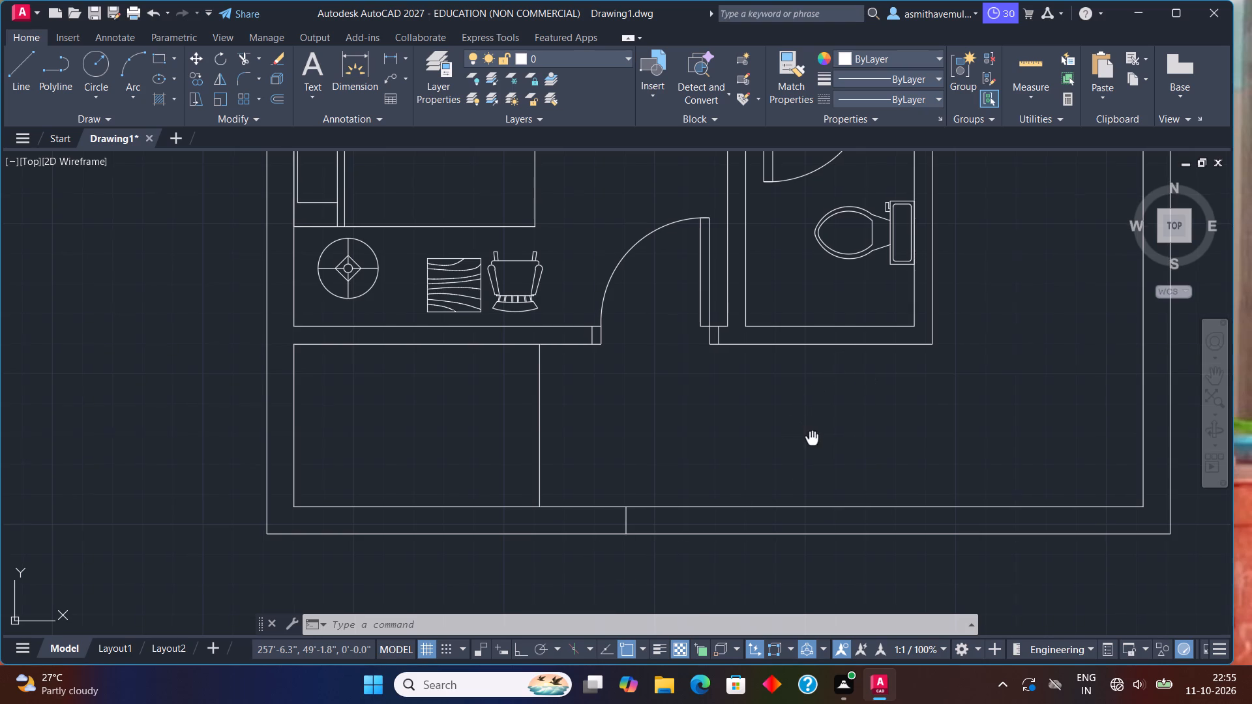
middle_drag(806, 438, 733, 438)
key(l)
key(Return)
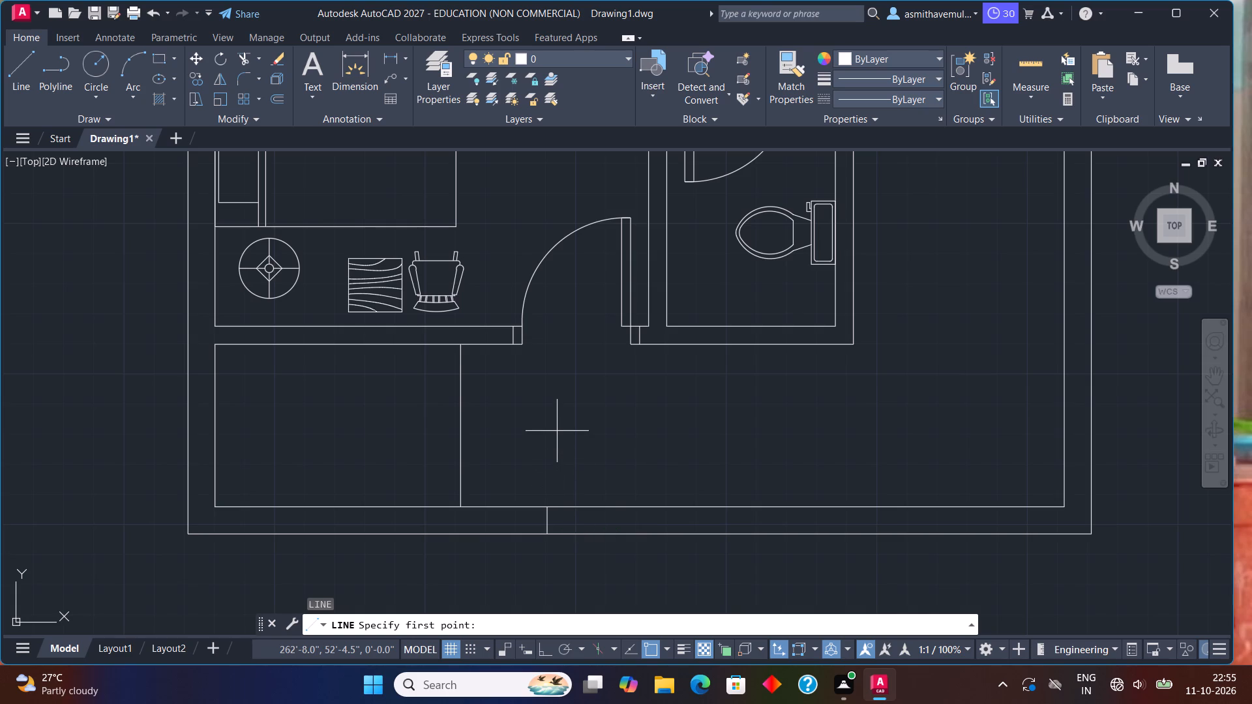
click(1064, 504)
click(1068, 538)
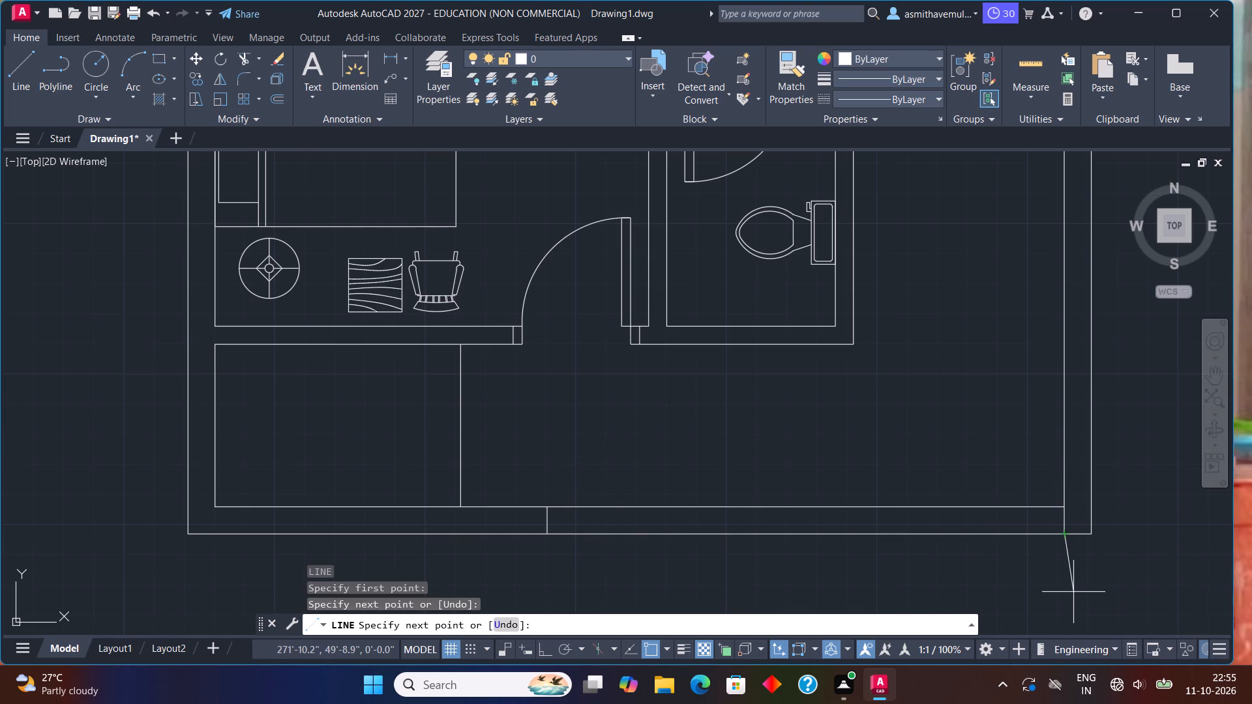
key(Escape)
Trim both outer south wall lines between the two short cross lines to open the wall.
text(TRIM)
key(Return)
drag(1021, 576, 941, 544)
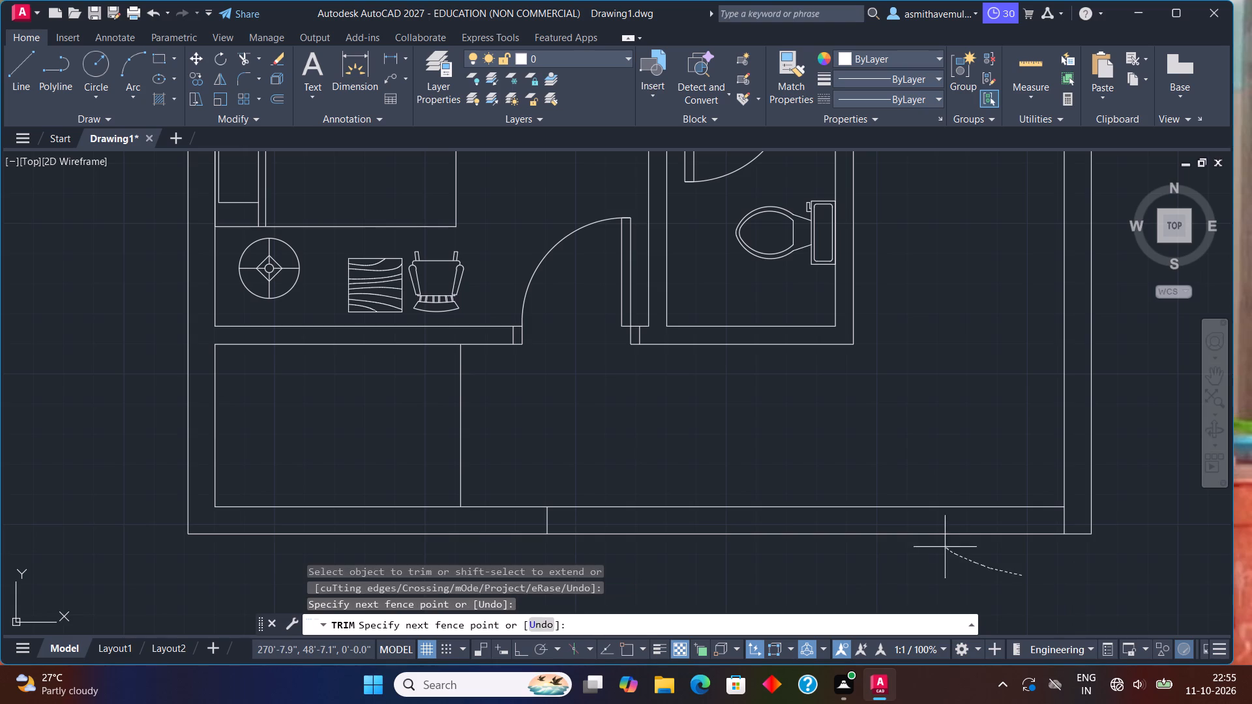
drag(941, 544, 859, 475)
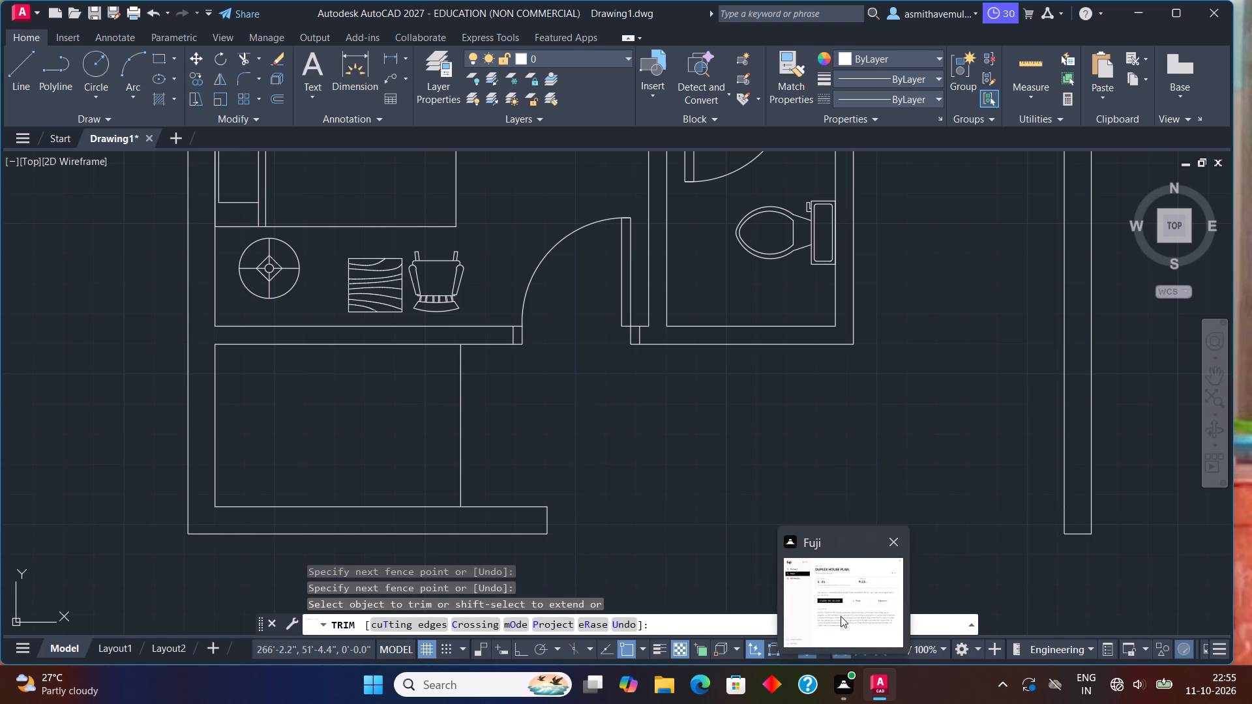
scroll(854, 503, down, 1)
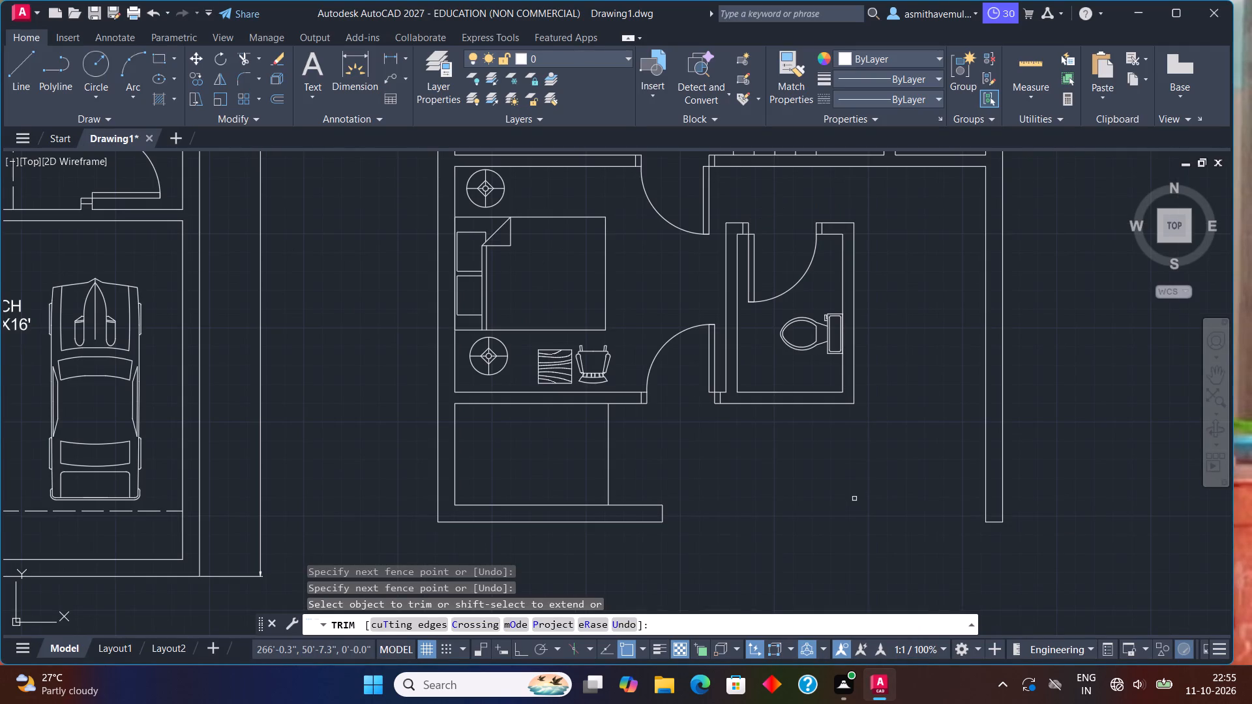
key(Escape)
Label the northeast bedroom south of its bed with 6" high, 0° rotation text on two lines: BEDROOM and 11'6"X12'4".
scroll(852, 492, down, 1)
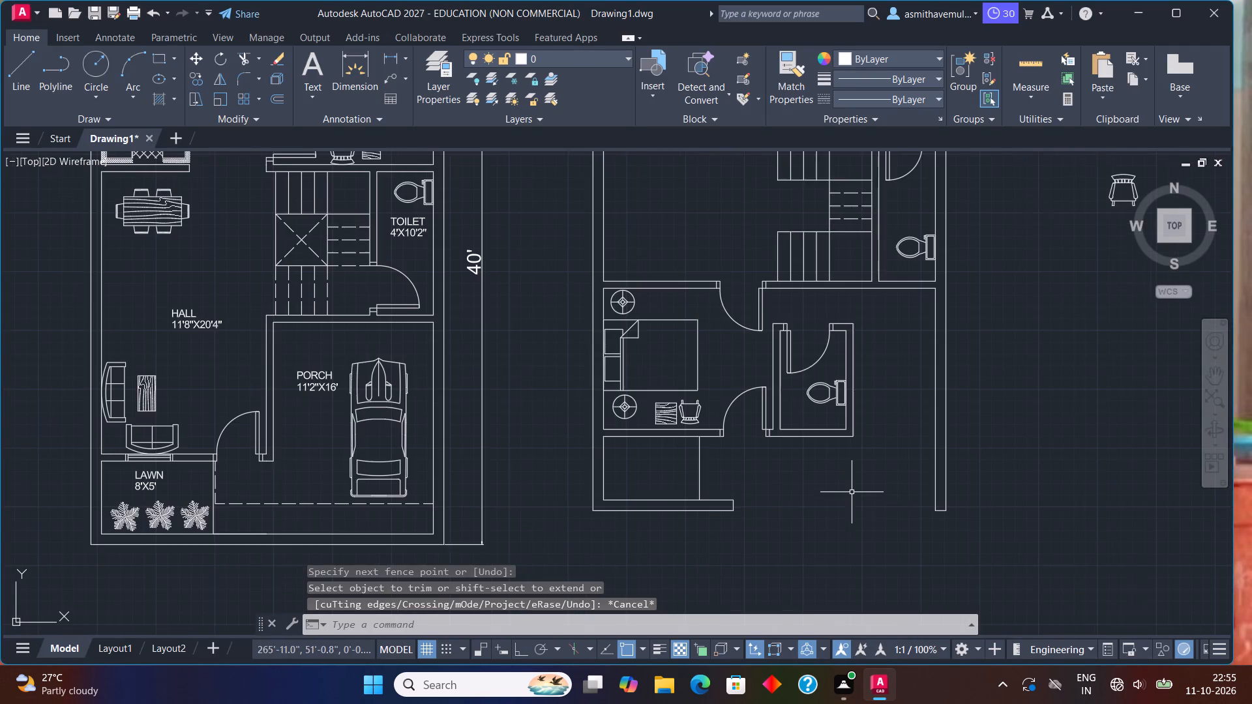
middle_drag(846, 495, 789, 533)
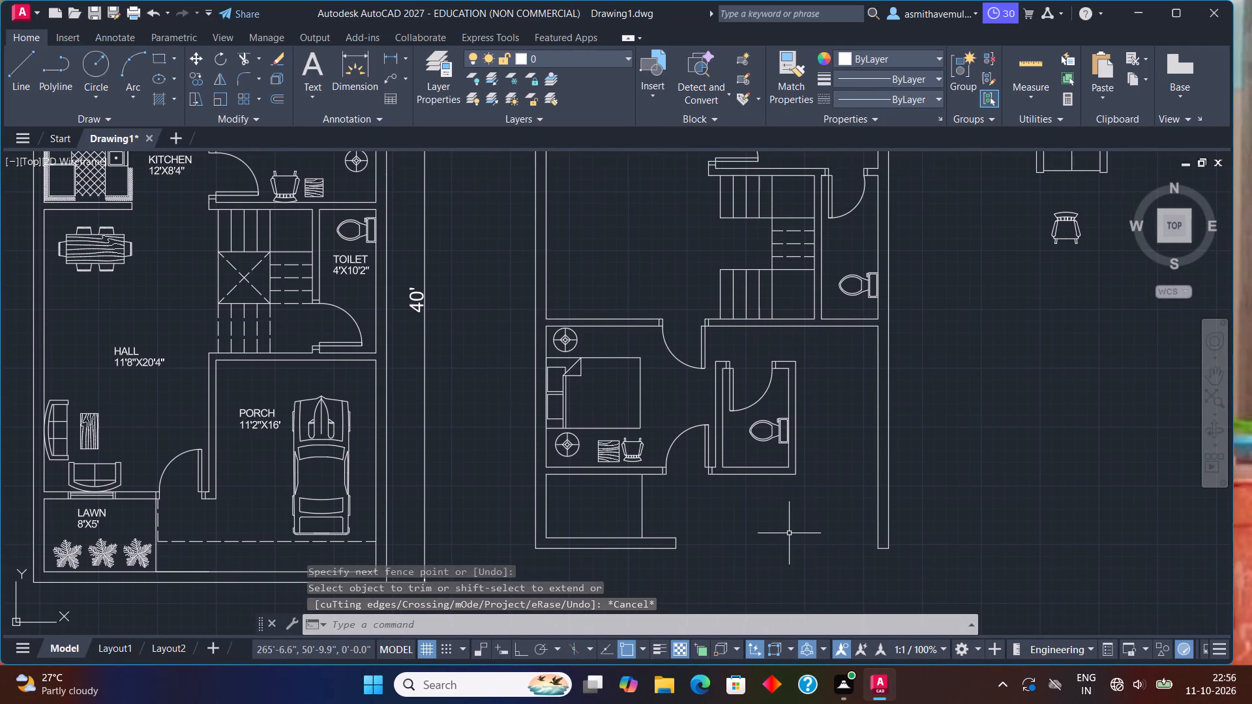
text(TES)
key(BackSpace)
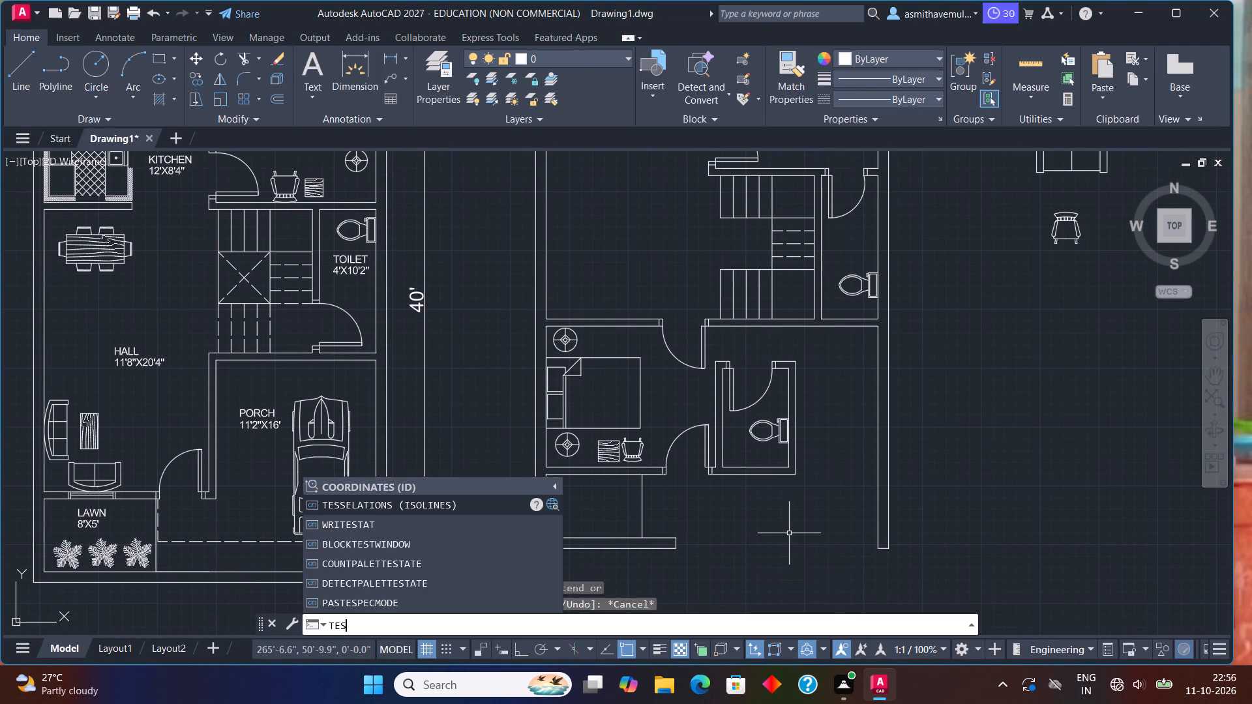
text(XT)
key(Return)
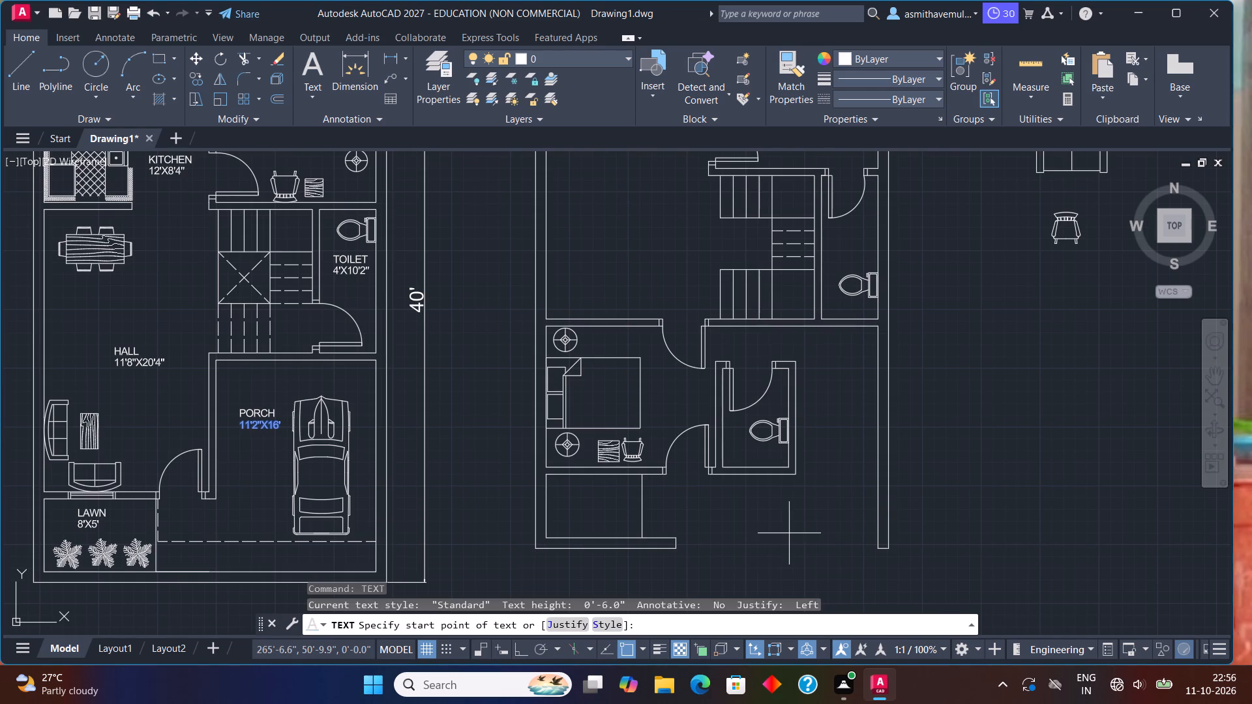
click(960, 432)
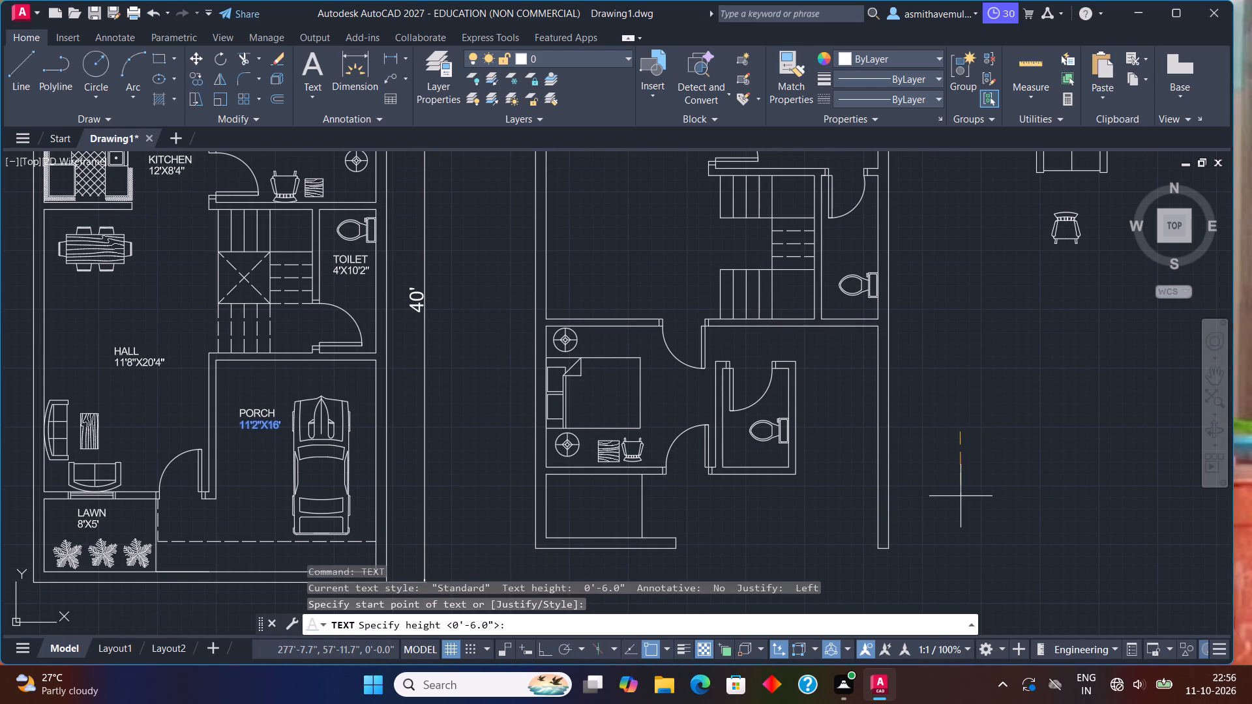
key(6)
key(shift+quotedbl)
key(Return)
key(0)
key(Return)
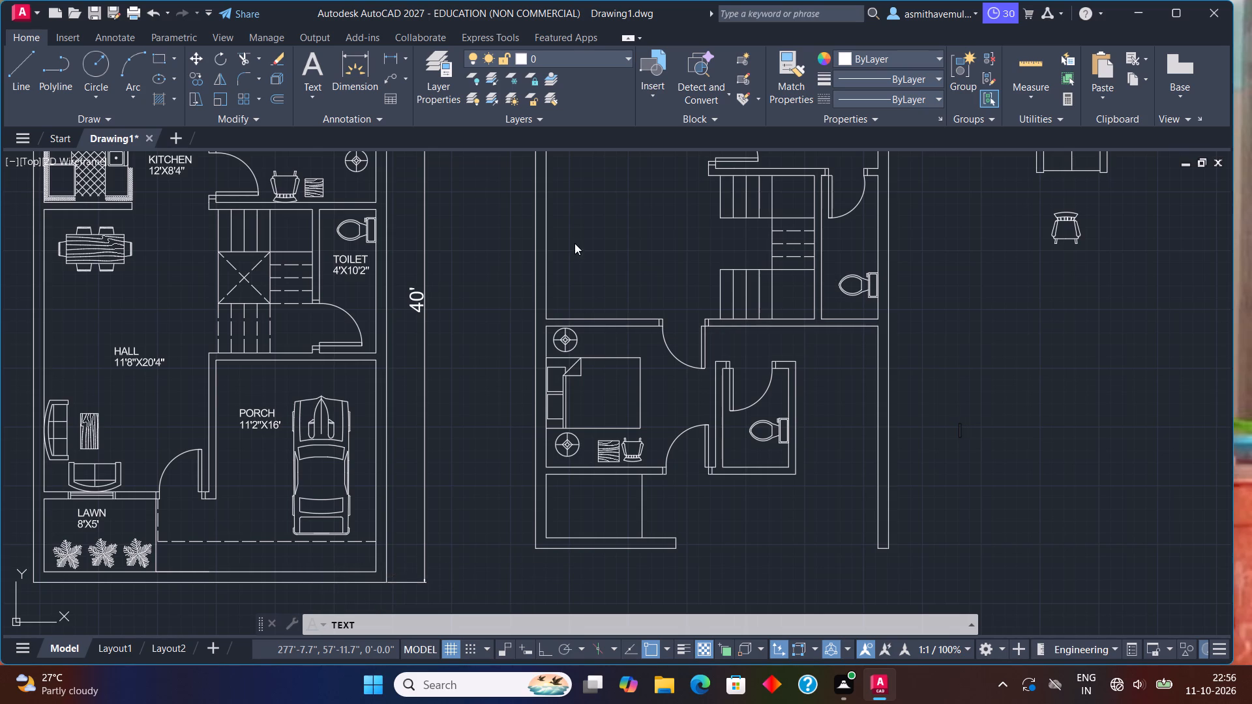
middle_drag(576, 242, 597, 317)
middle_drag(618, 272, 658, 427)
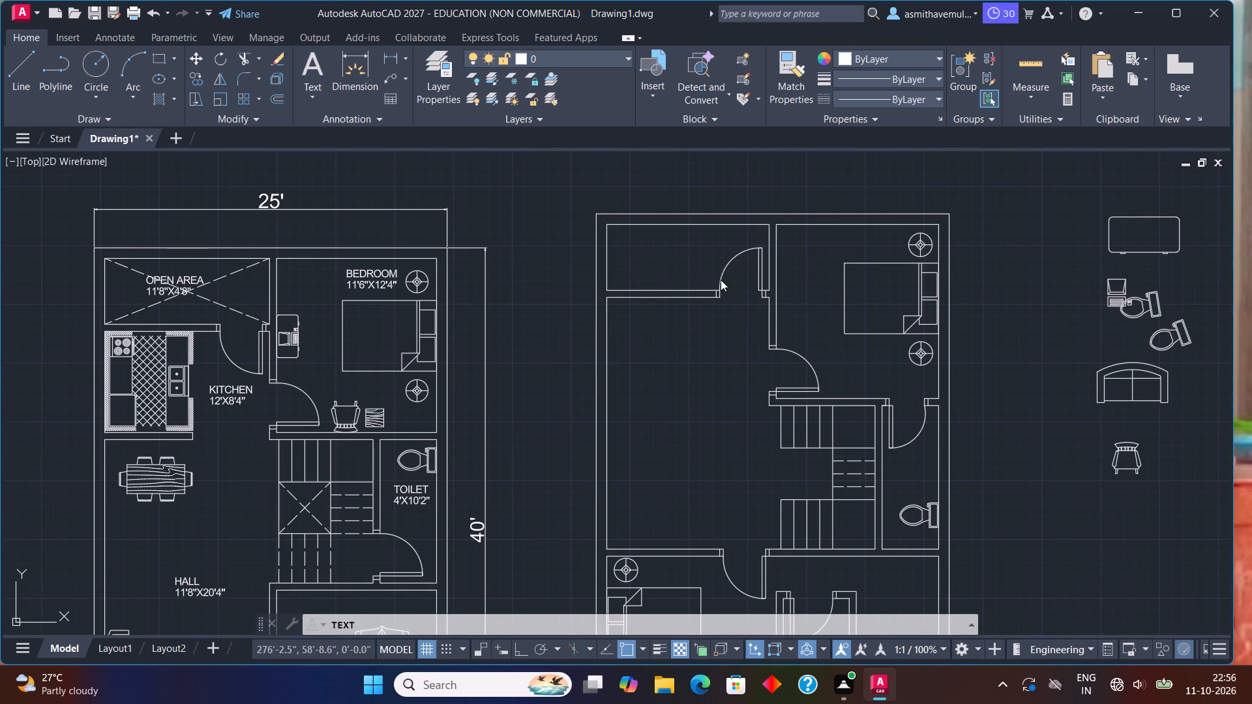
scroll(779, 266, up, 1)
middle_drag(842, 347, 700, 274)
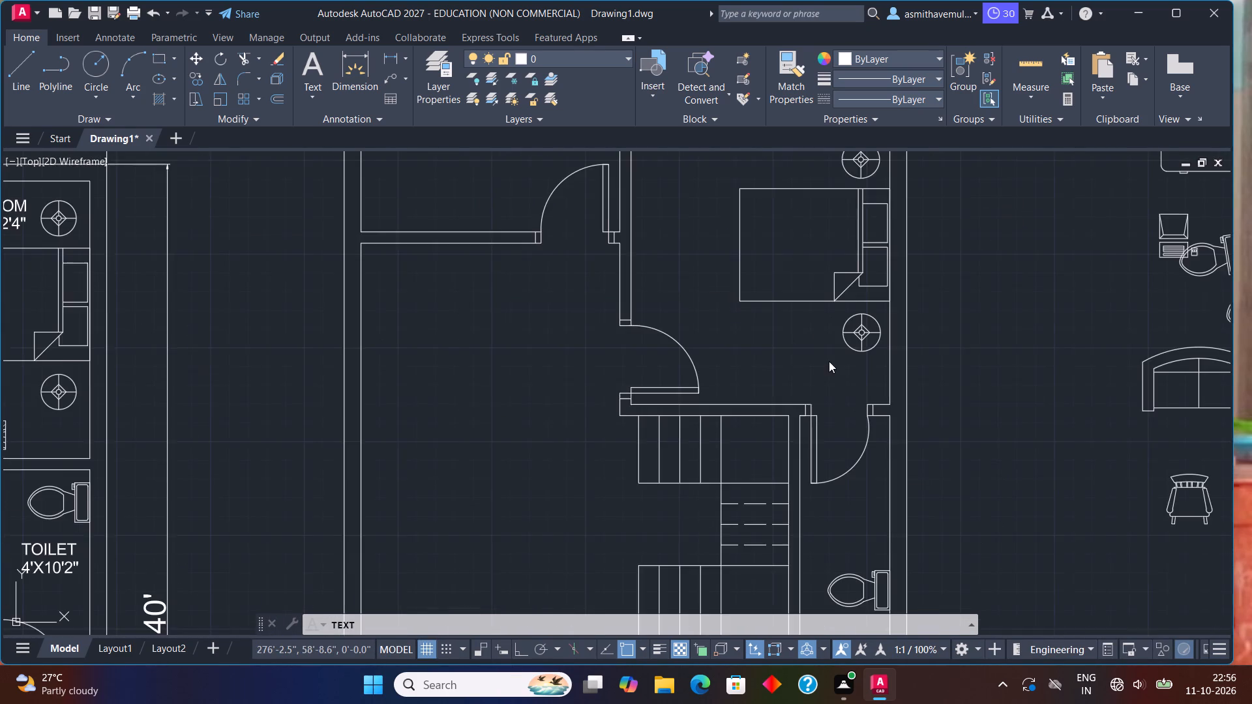
middle_drag(824, 361, 797, 330)
scroll(708, 306, up, 1)
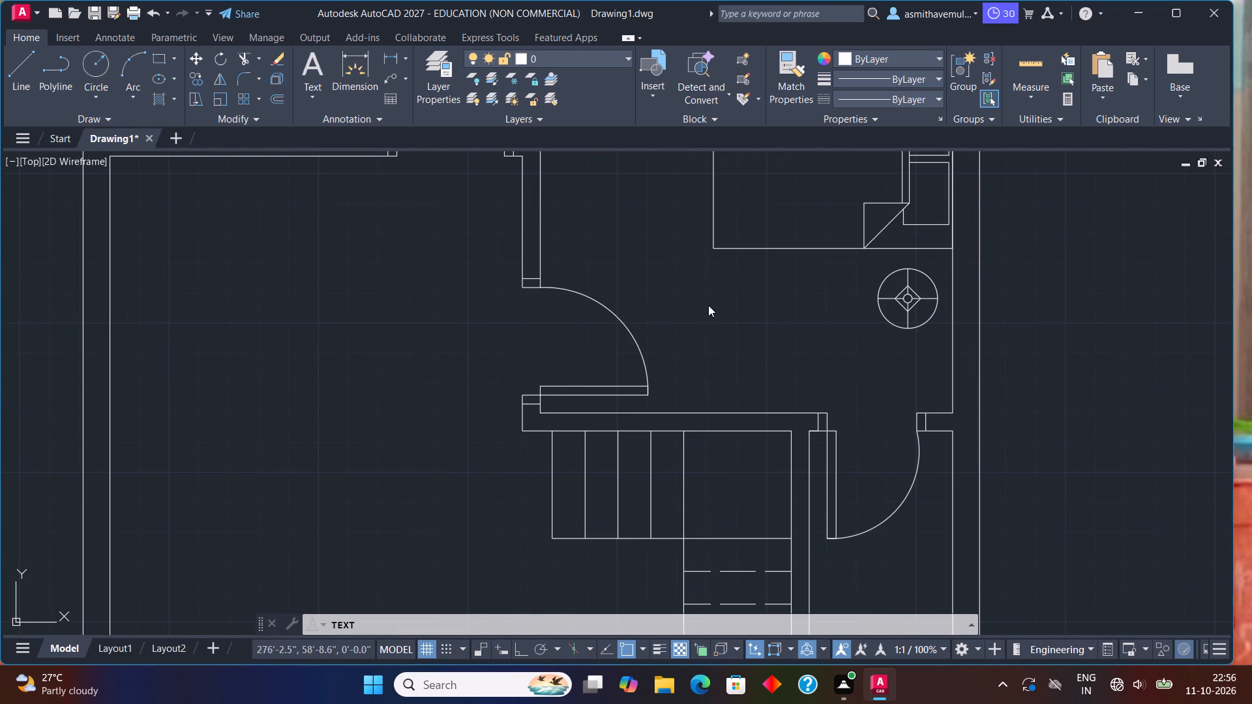
click(707, 302)
text(BEDROOM)
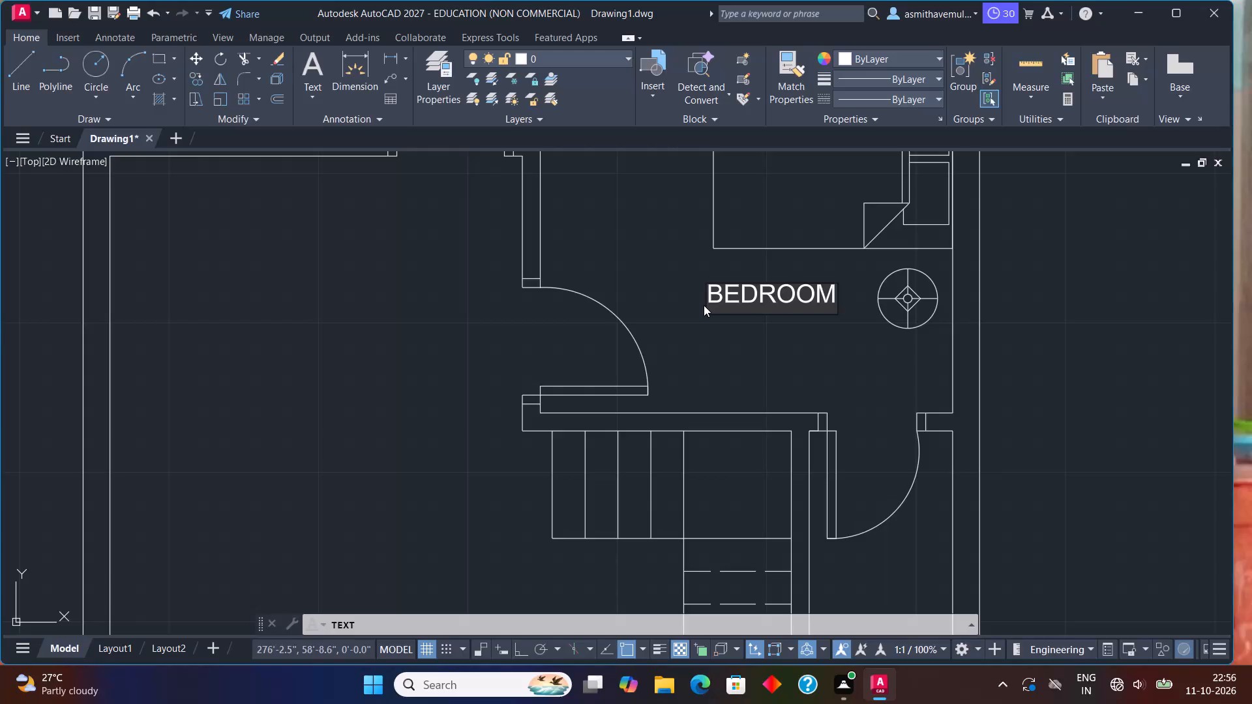
key(Return)
text(11'6"X)
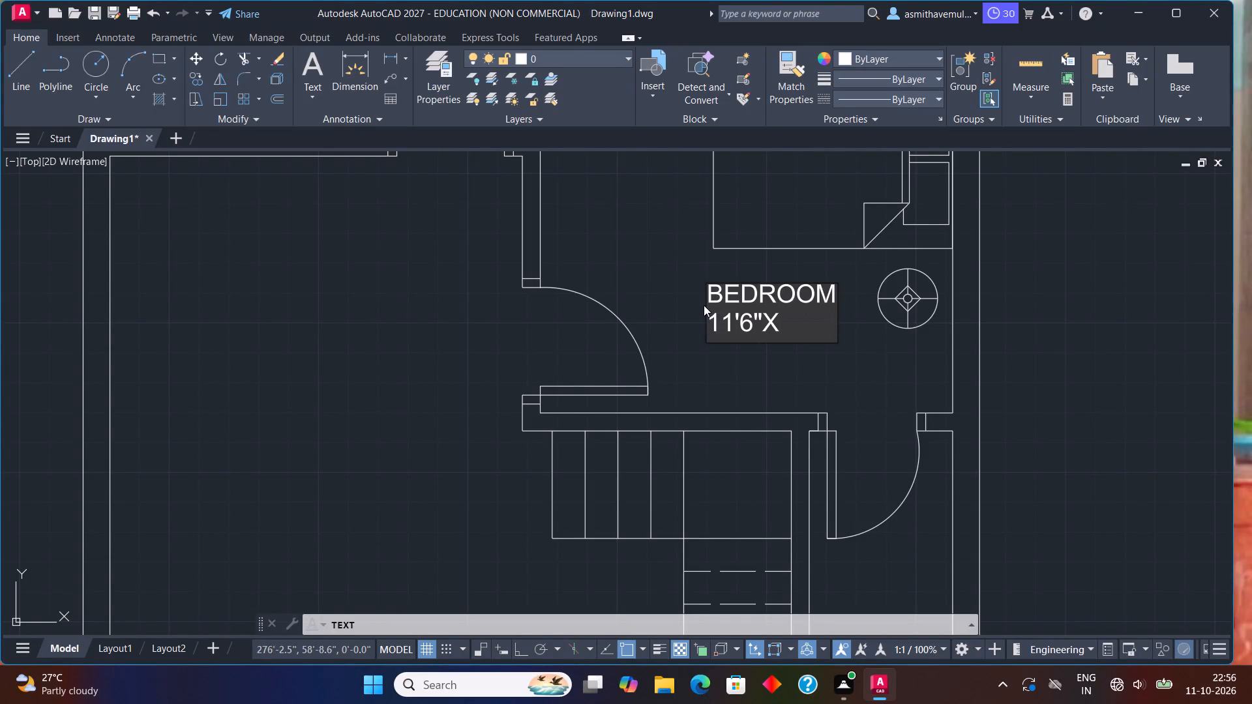
text(12)
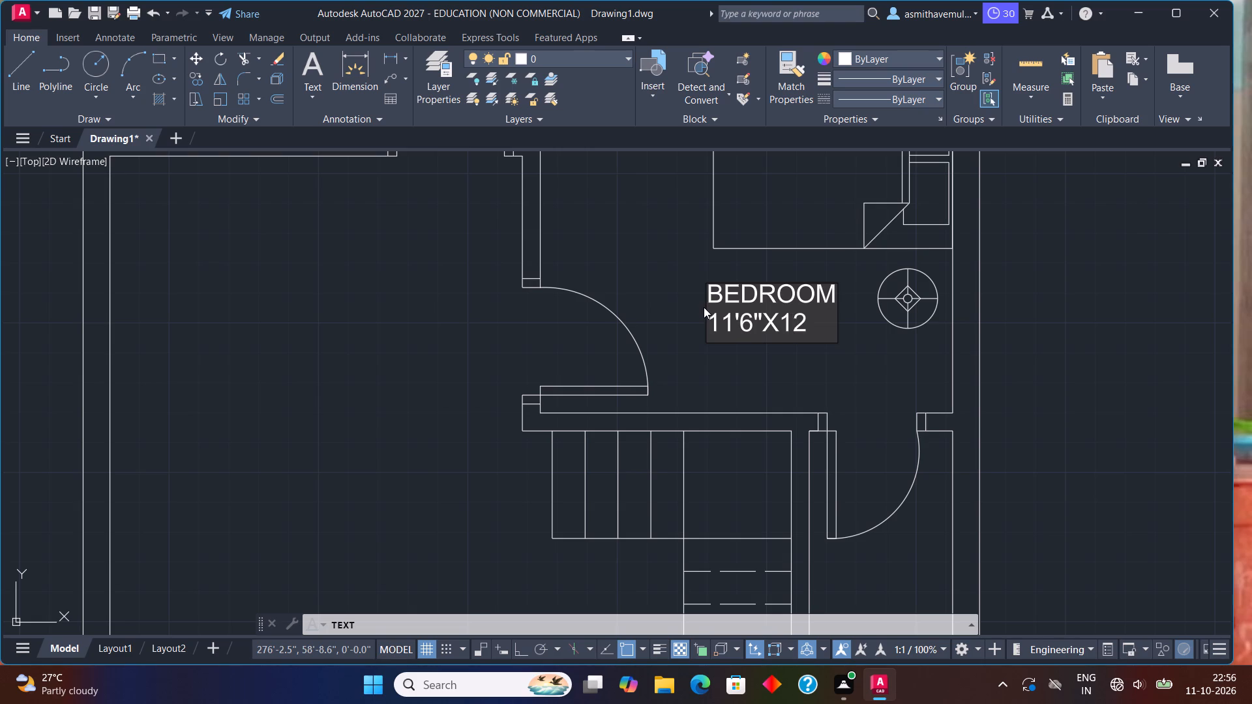
text('4")
Label the toilet beside the staircase with two lines above its WC: TOILET and 4'X10'2".
scroll(724, 360, down, 1)
middle_drag(735, 387, 666, 288)
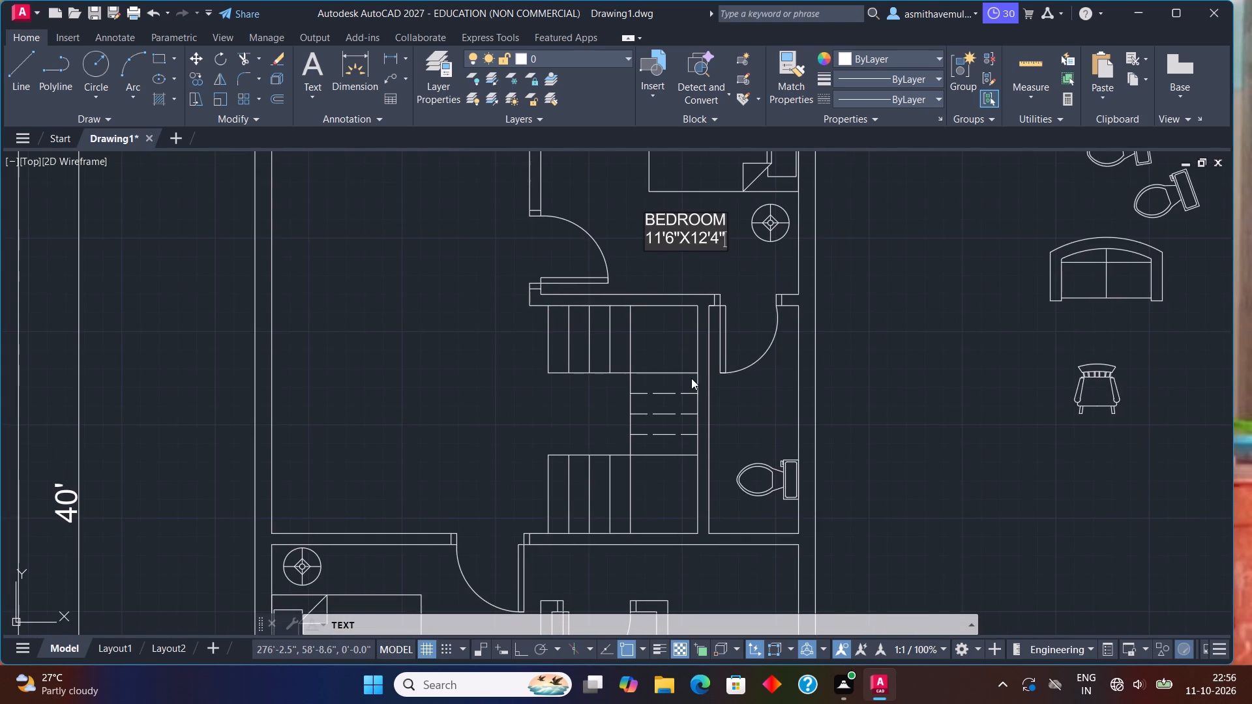
middle_drag(691, 378, 599, 355)
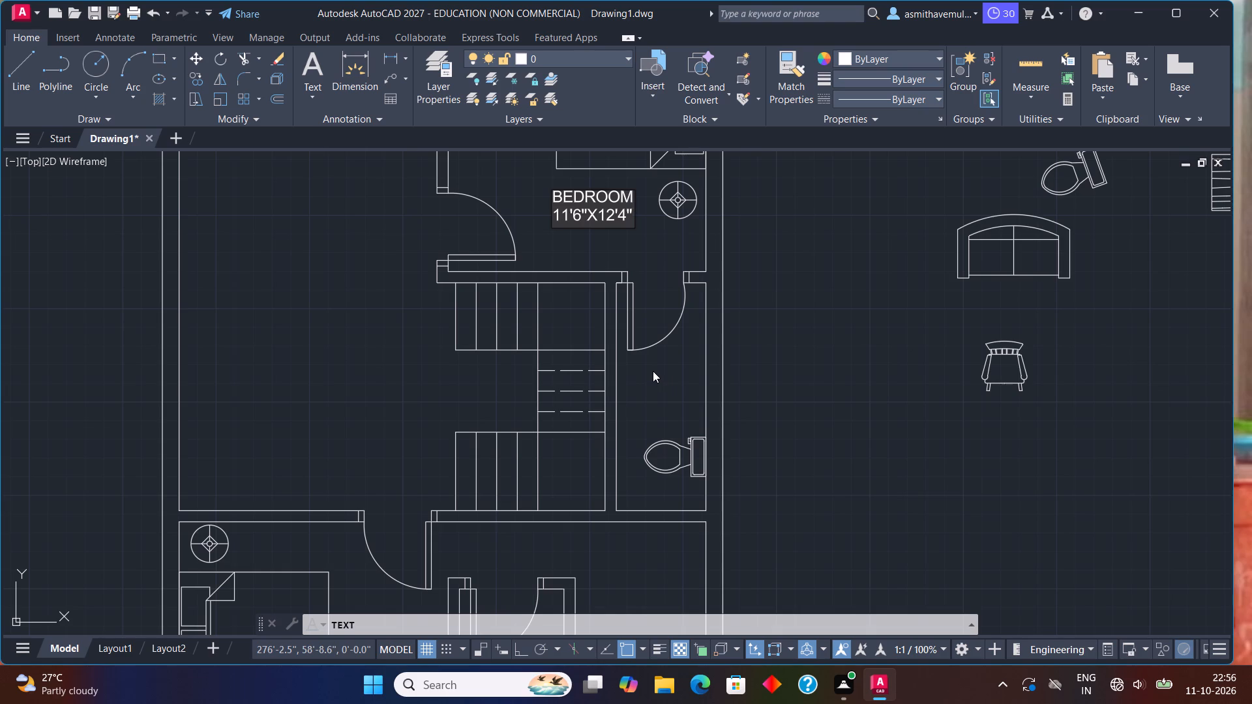
scroll(647, 368, up, 2)
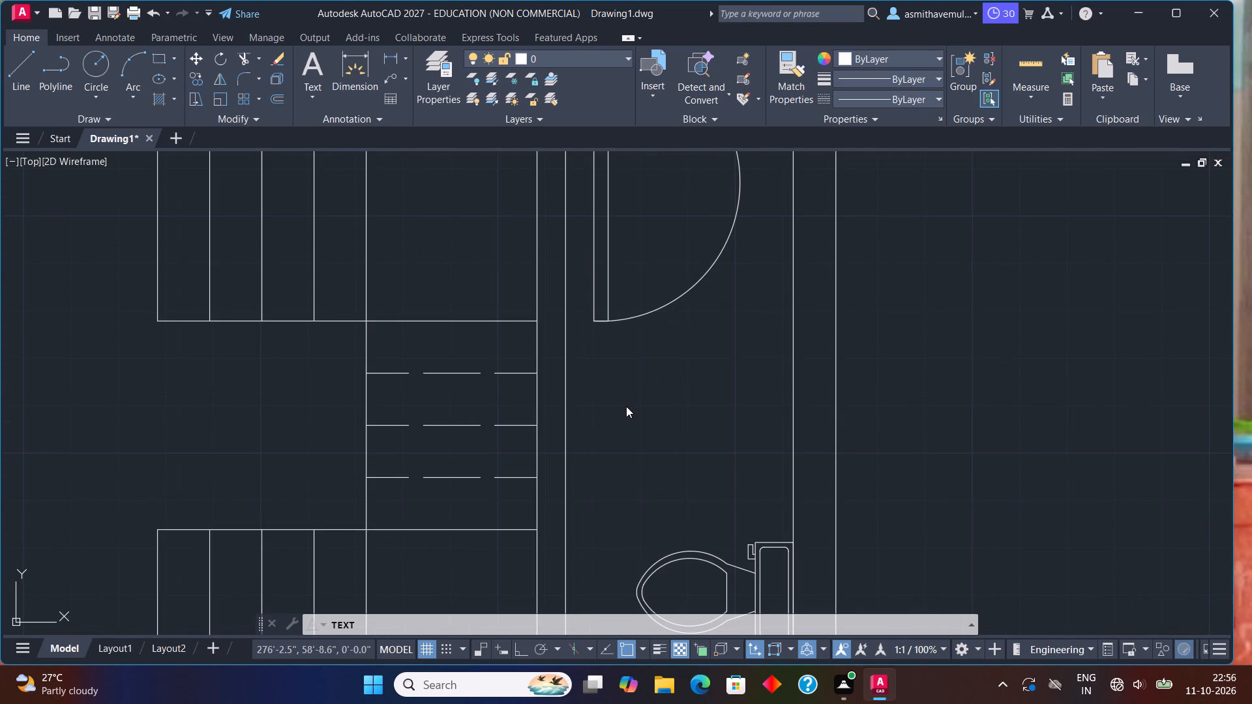
click(626, 406)
text(TPILET)
key(BackSpace)
key(BackSpace)
key(BackSpace)
key(BackSpace)
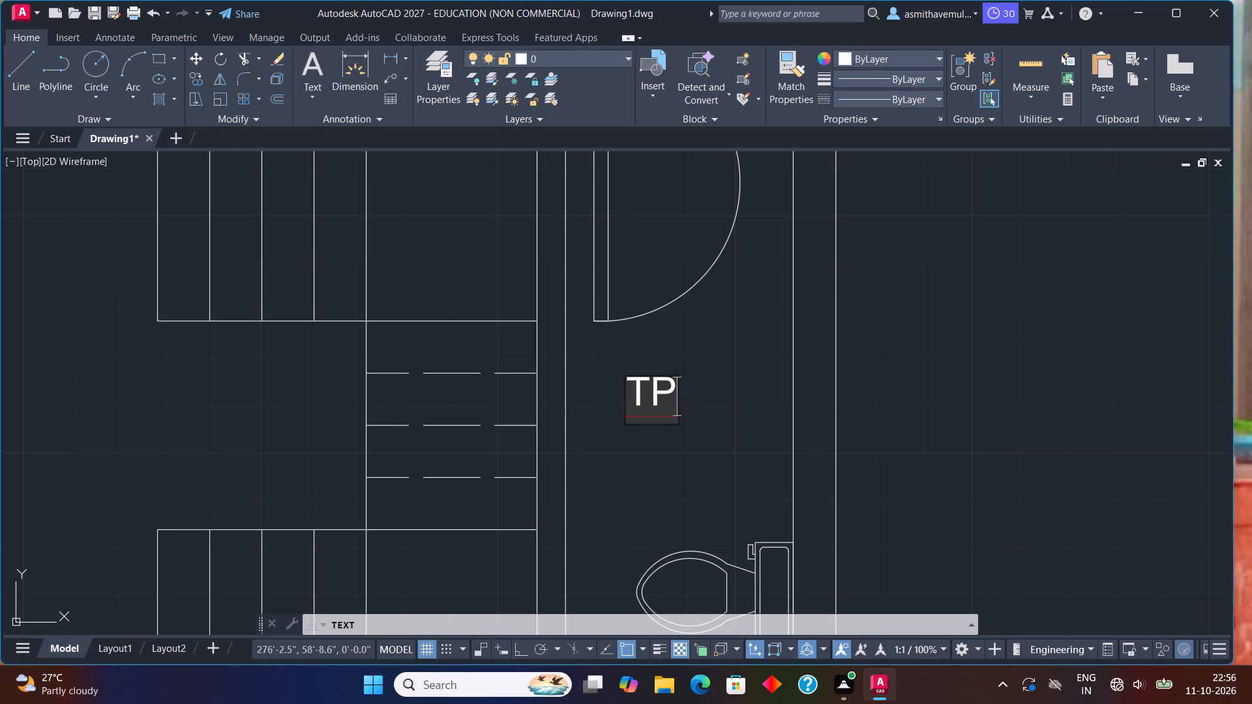
key(BackSpace)
text(OIE)
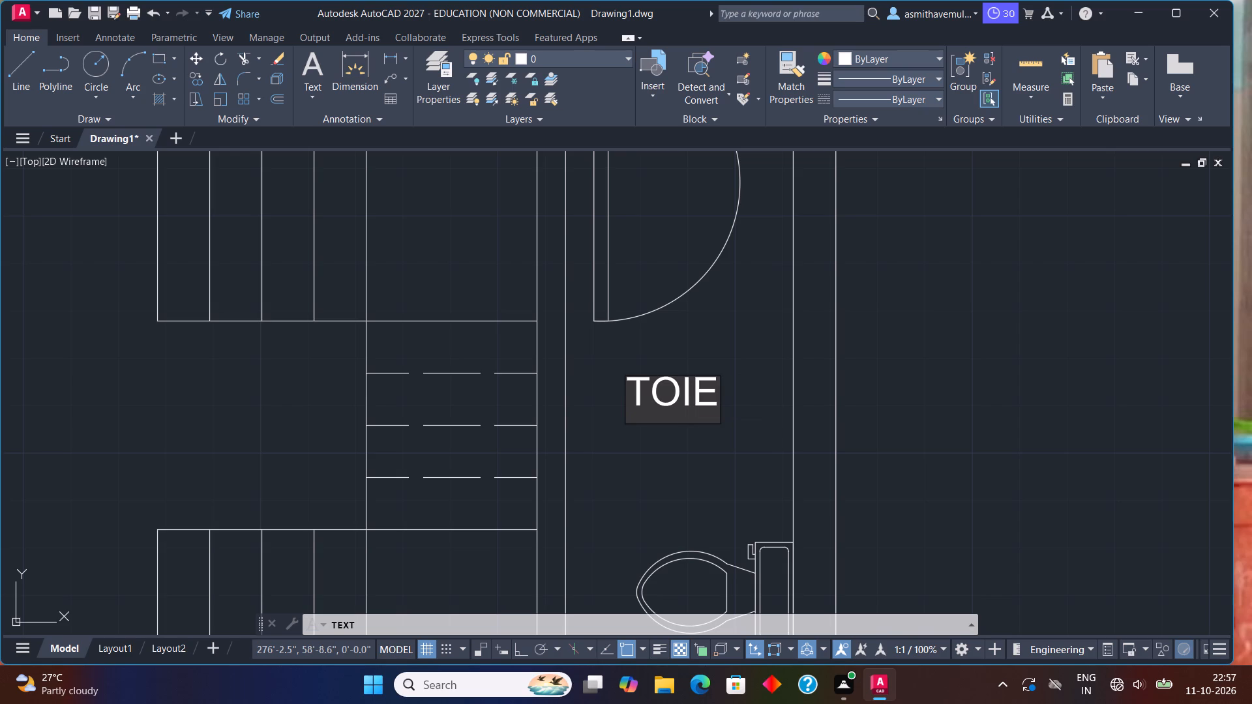
key(BackSpace)
text(LET)
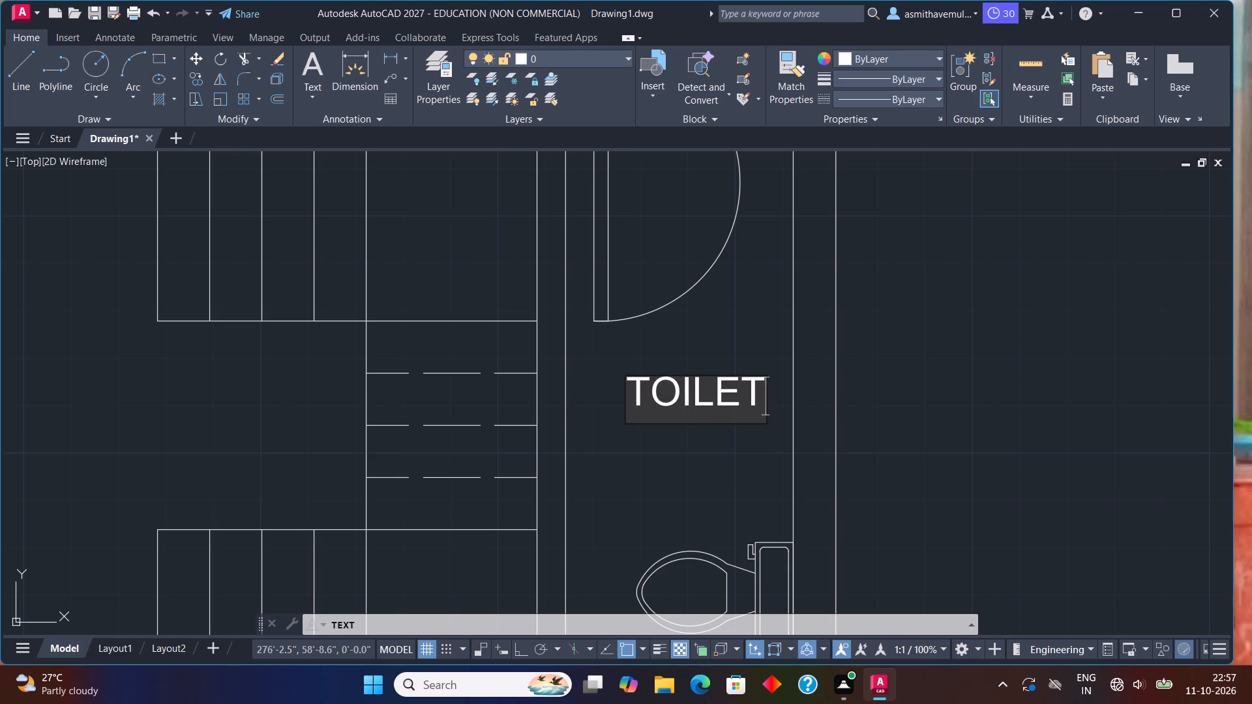
key(Return)
text(4'X)
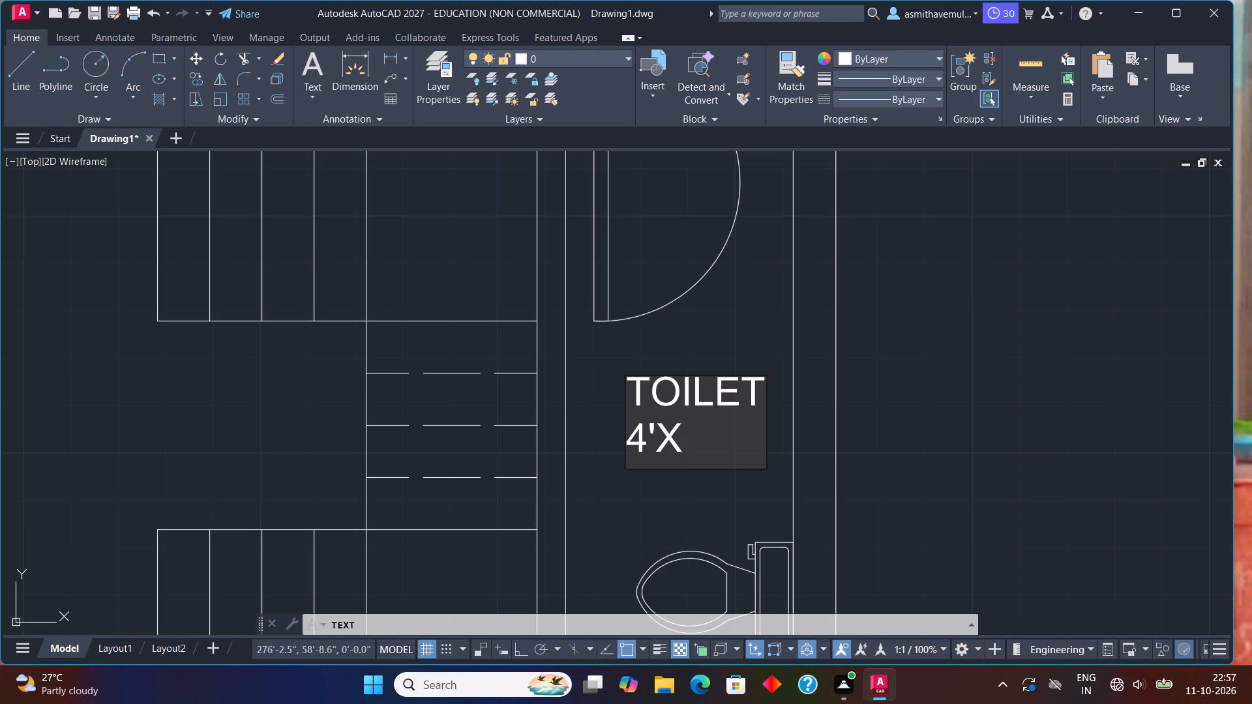
text(10')
key(3)
key(BackSpace)
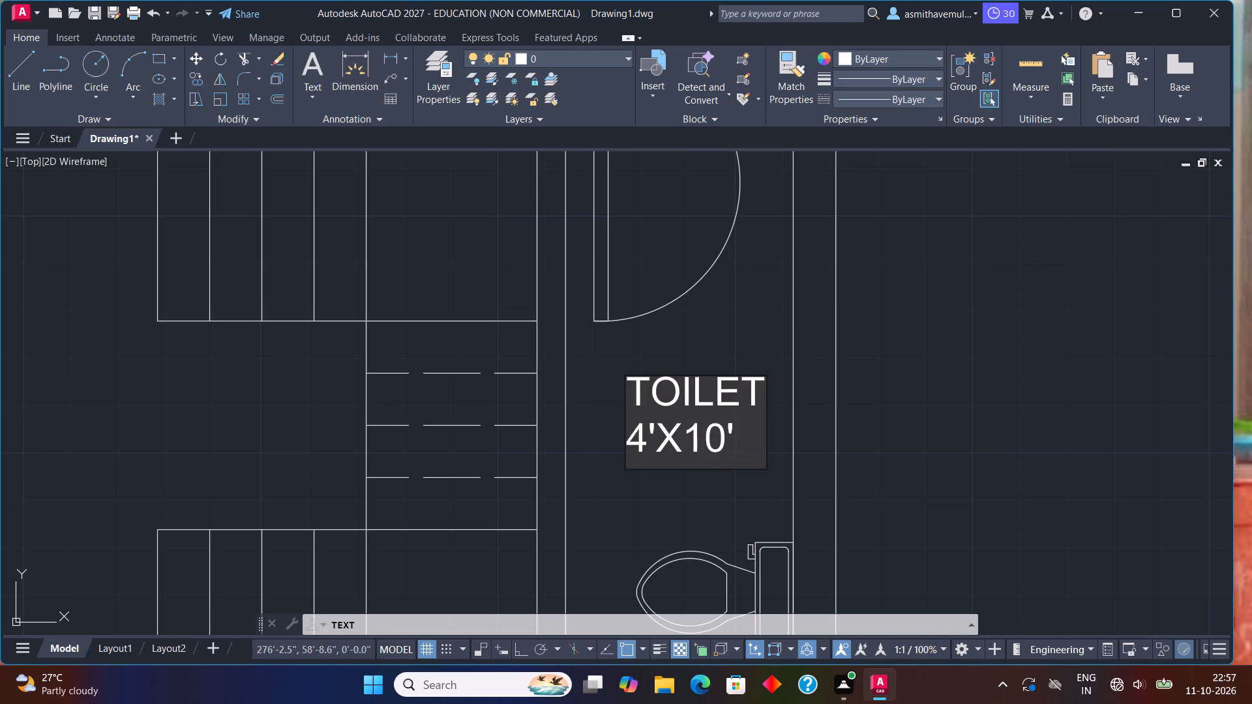
text(2")
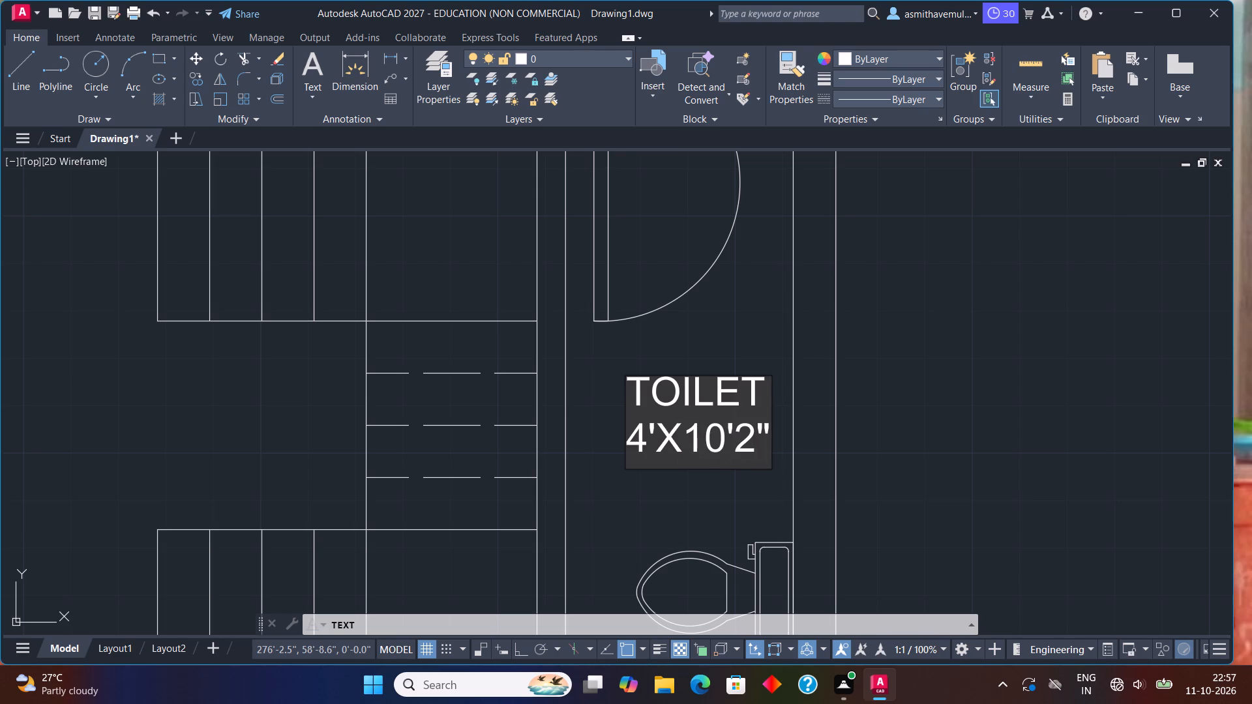
Label the open space east of the southern toilet BALCONY.
scroll(612, 375, down, 2)
middle_drag(647, 428, 610, 208)
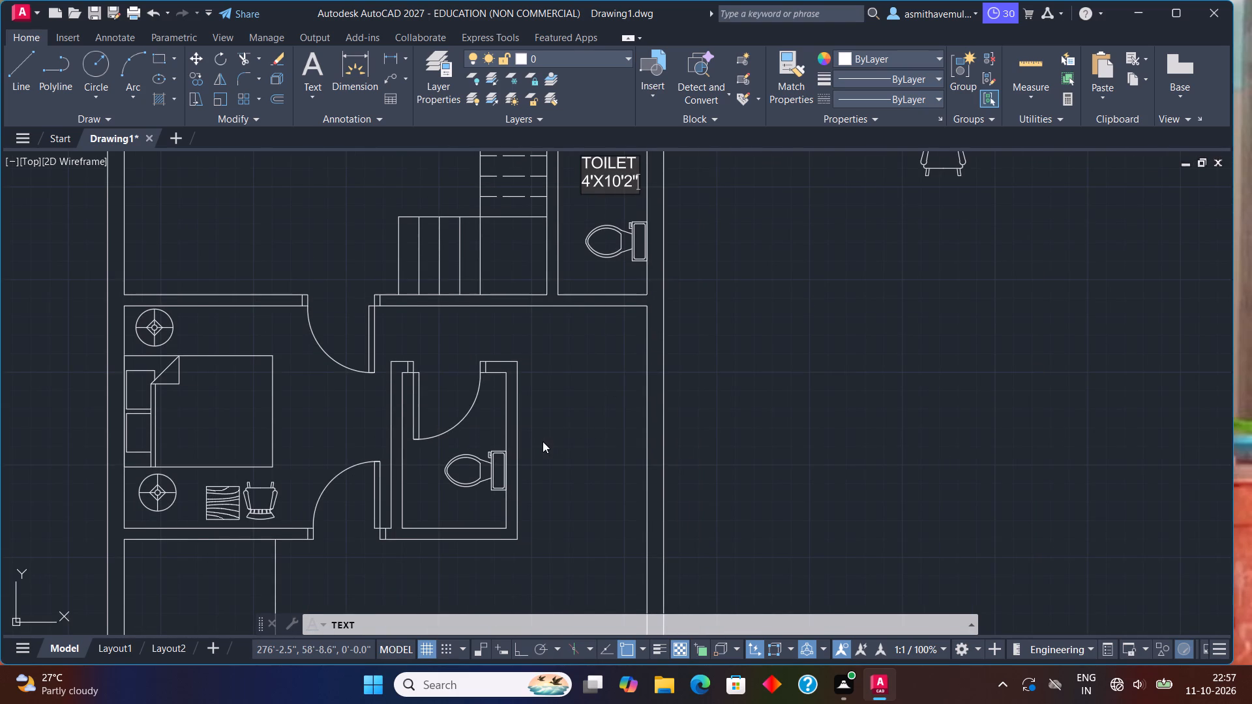
click(546, 452)
text(BA;)
key(BackSpace)
text(LCONY)
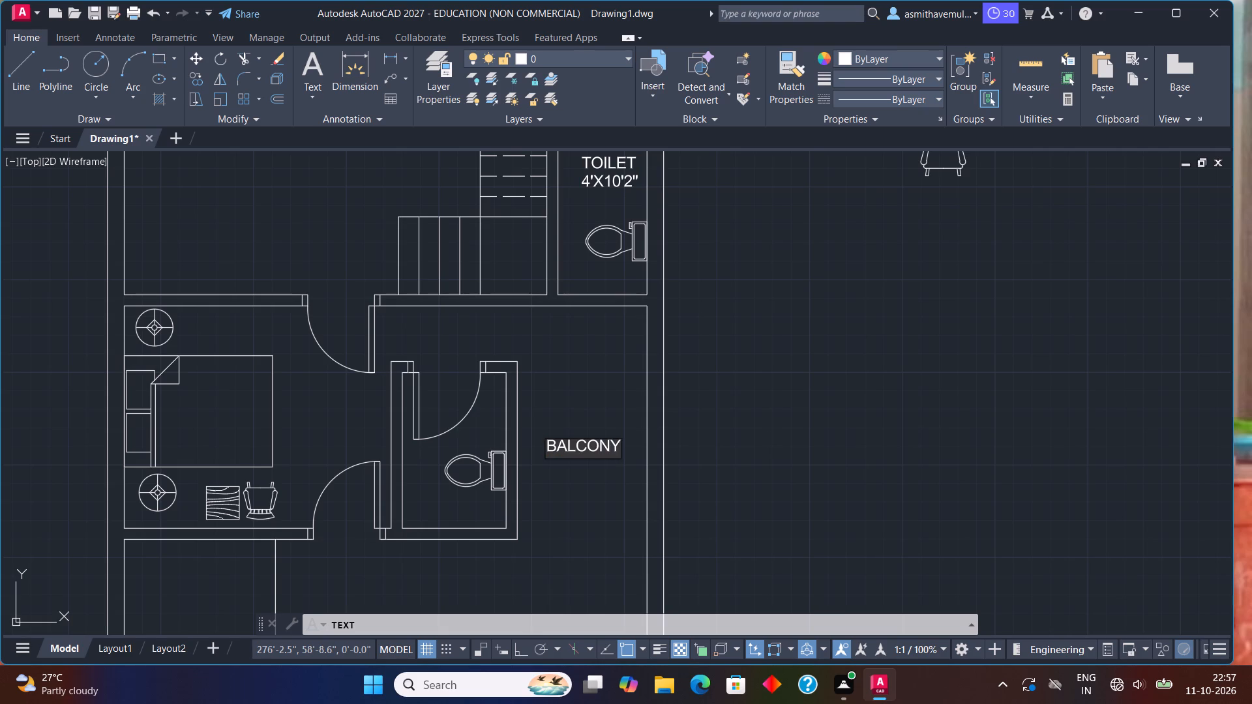
Label the southern toilet below its WC with two lines: TOILET and 4'8"X7'.
scroll(436, 474, up, 2)
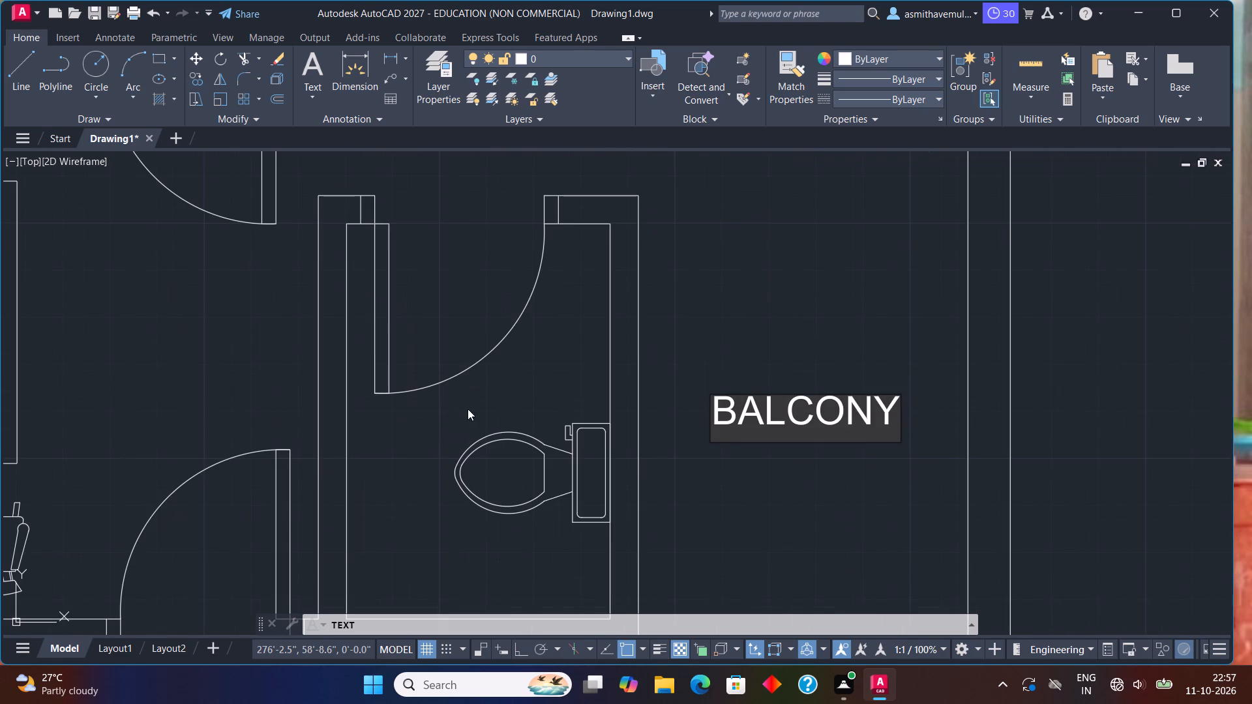
middle_drag(496, 486, 496, 317)
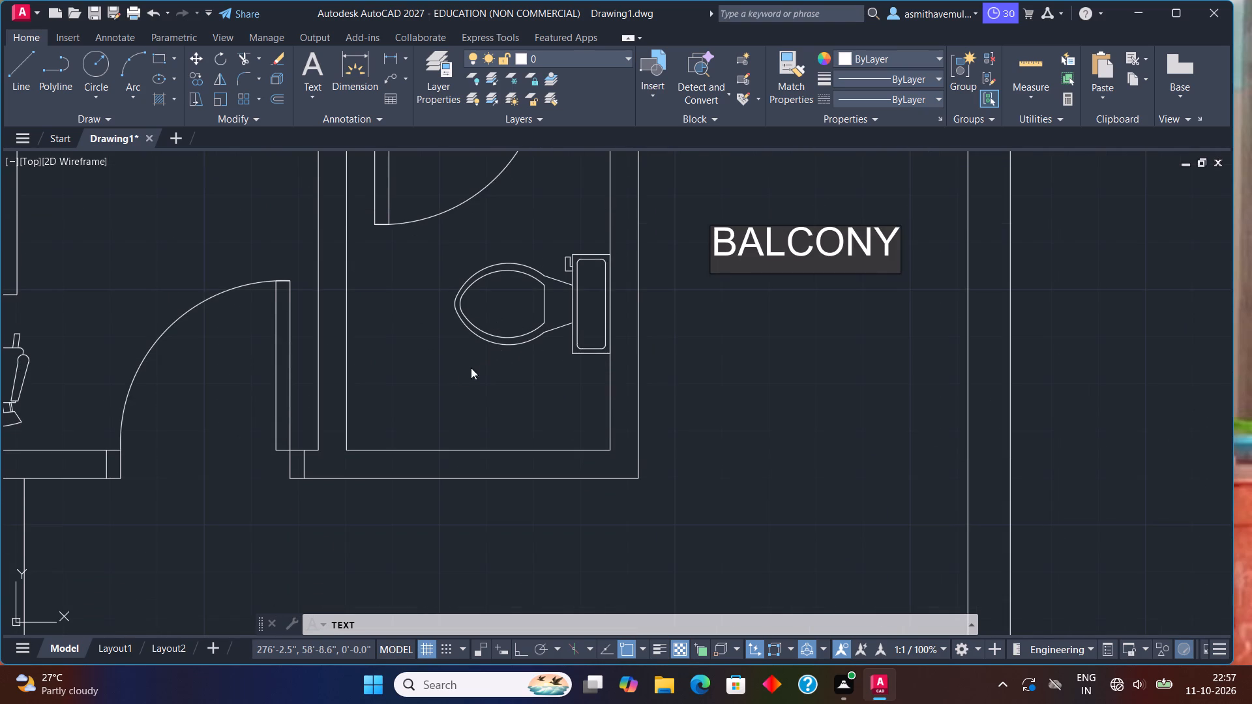
click(417, 377)
text(TPIL)
key(BackSpace)
key(BackSpace)
key(BackSpace)
text(OILET)
key(Return)
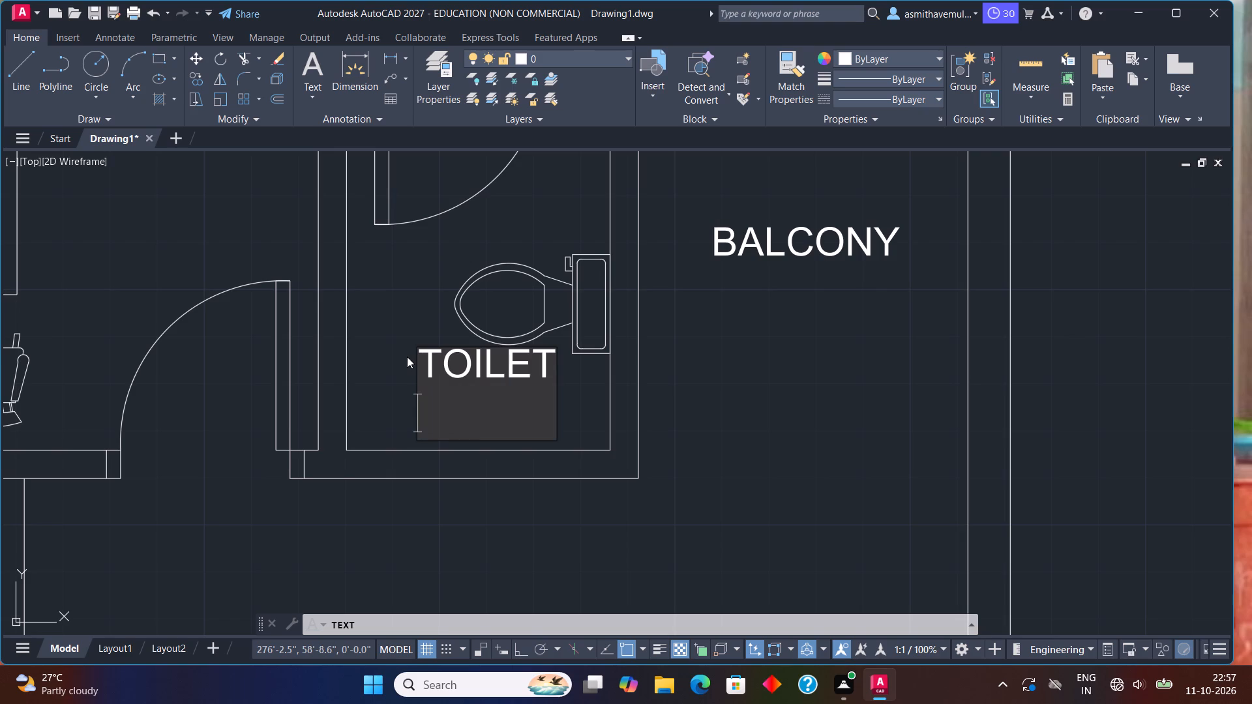
text(4')
text(8")
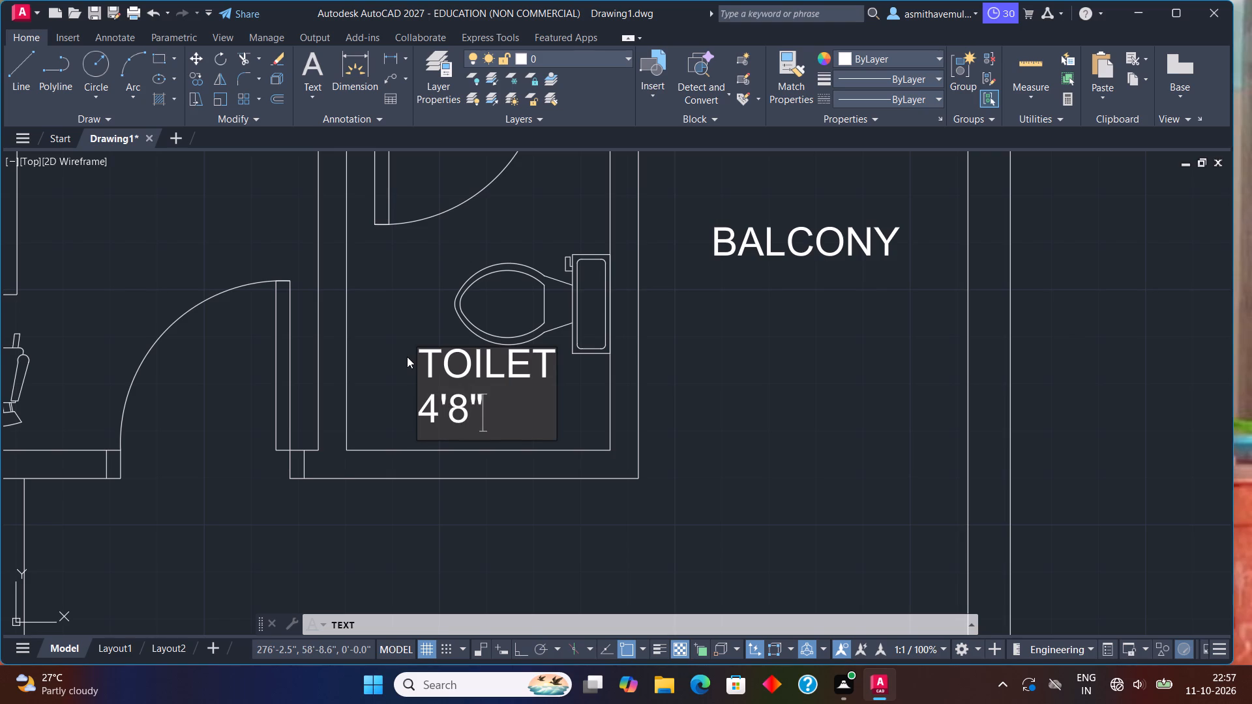
key(x)
text(7')
Label the southwest bedroom between its bed and the toilet with two lines: BEDROOM and 12'X10'.
scroll(407, 357, down, 1)
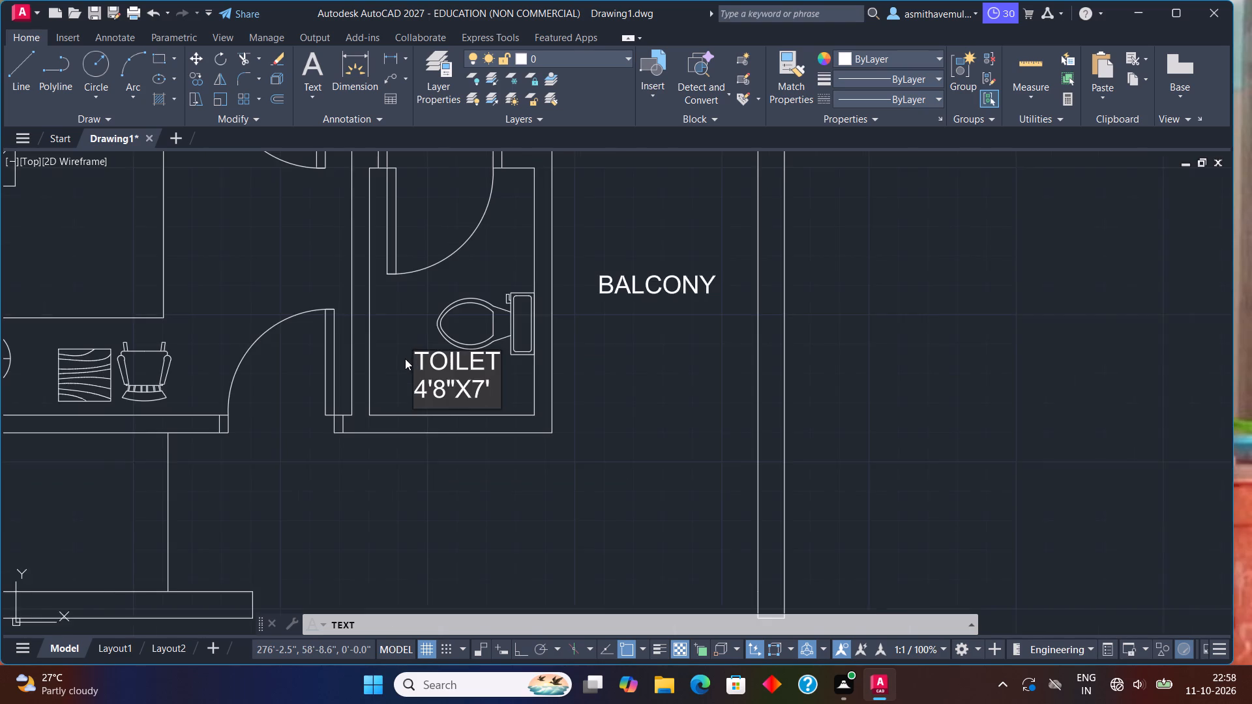
middle_drag(405, 359, 593, 315)
middle_drag(389, 246, 487, 387)
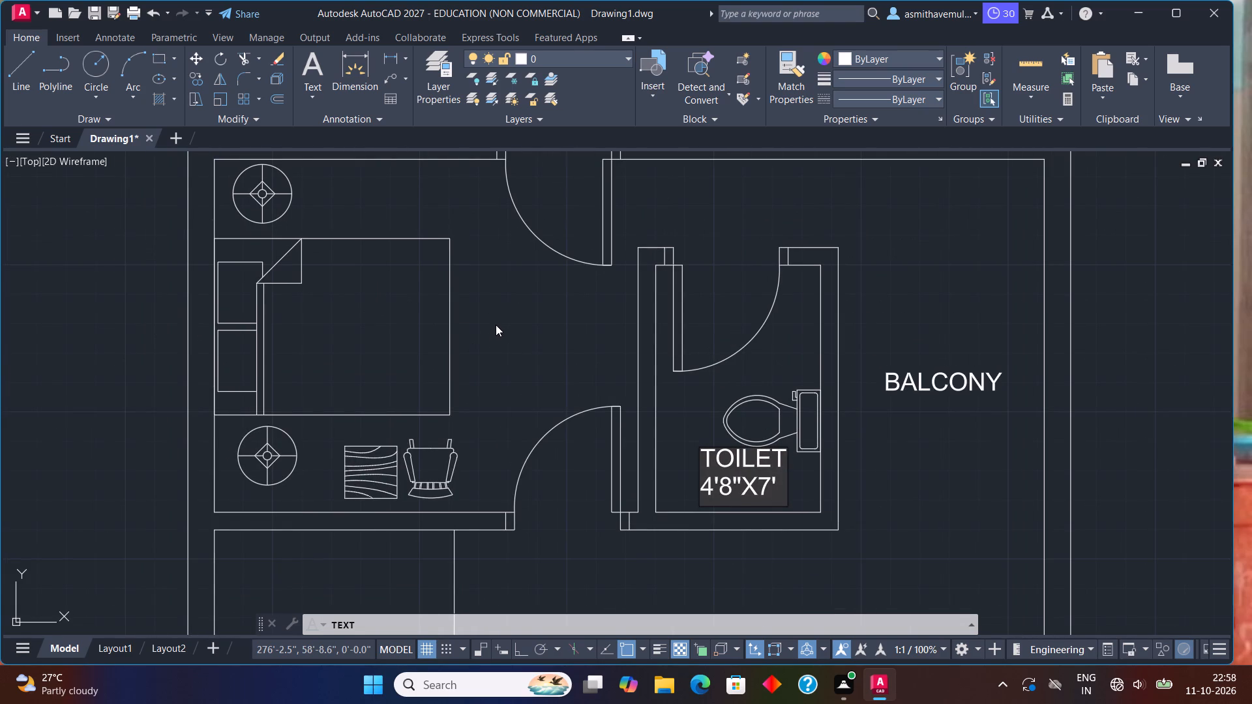
click(495, 313)
text(BEDROOM)
key(Return)
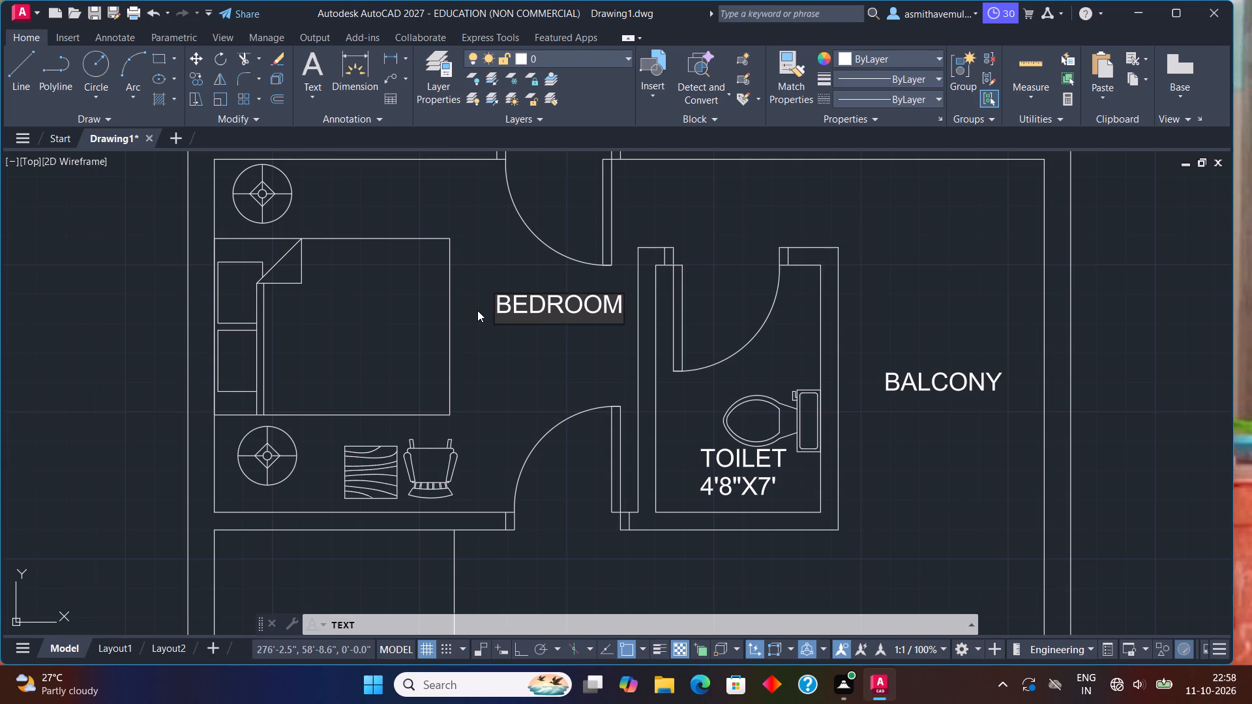
text(12'X)
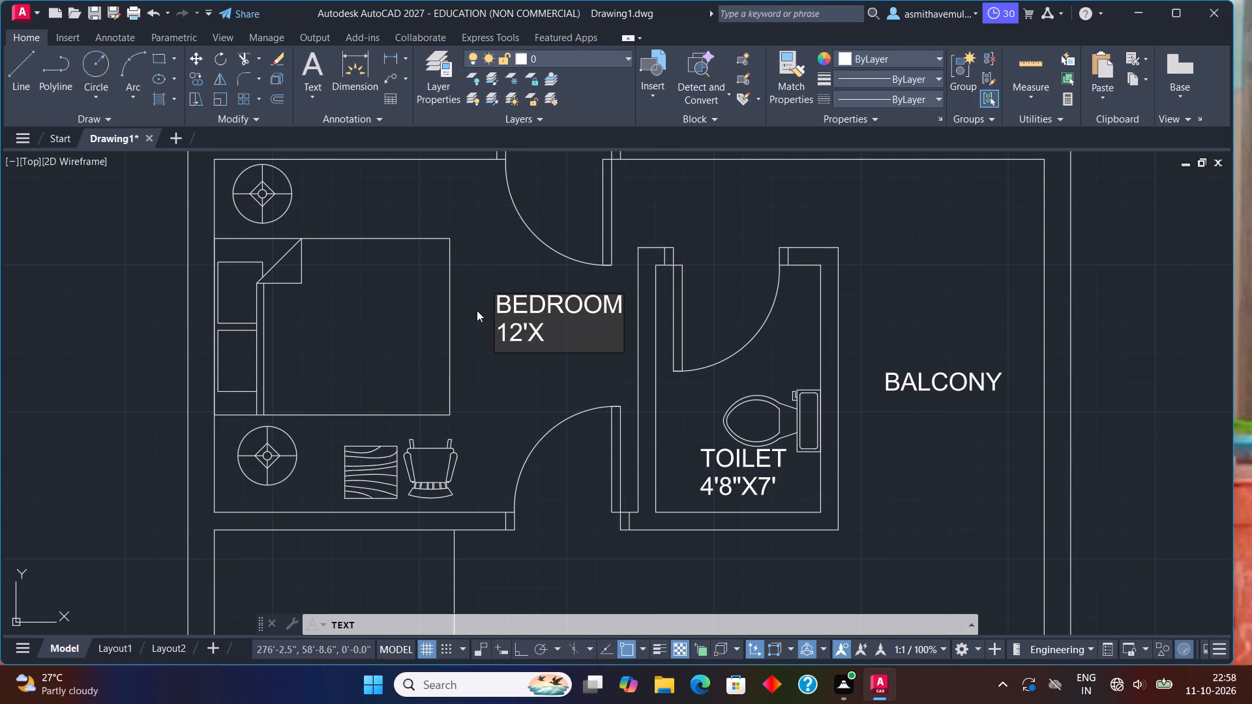
text(10')
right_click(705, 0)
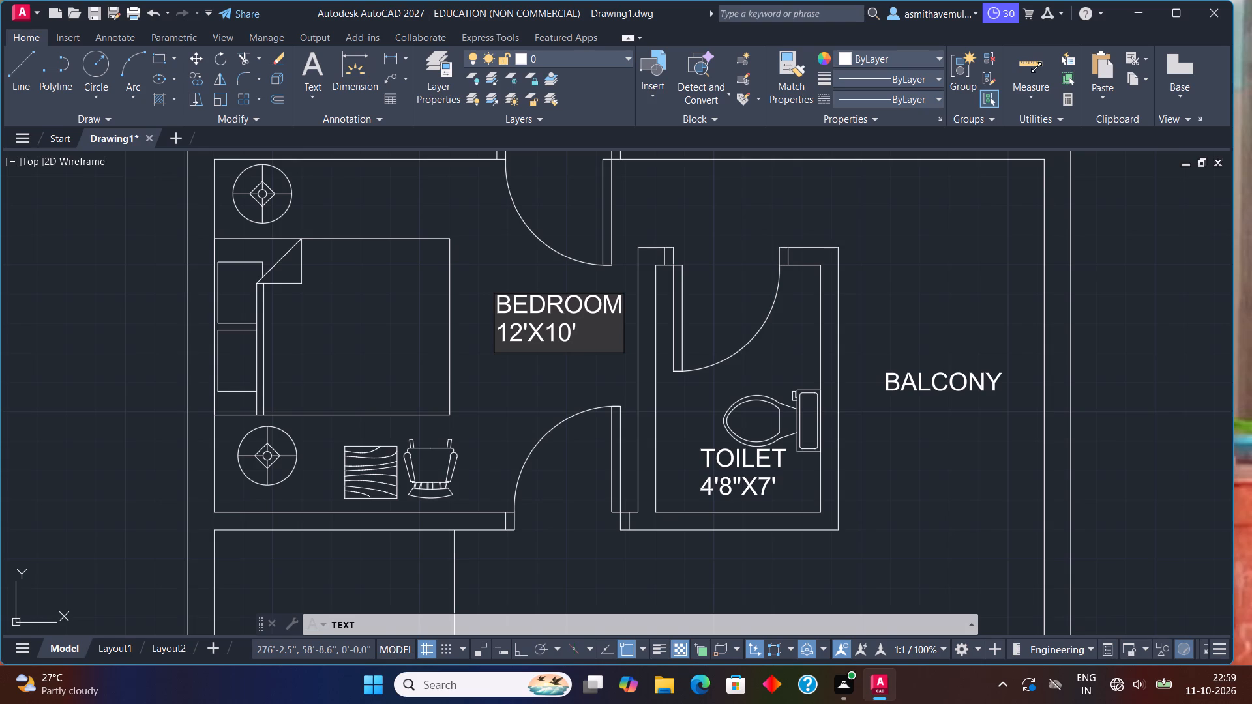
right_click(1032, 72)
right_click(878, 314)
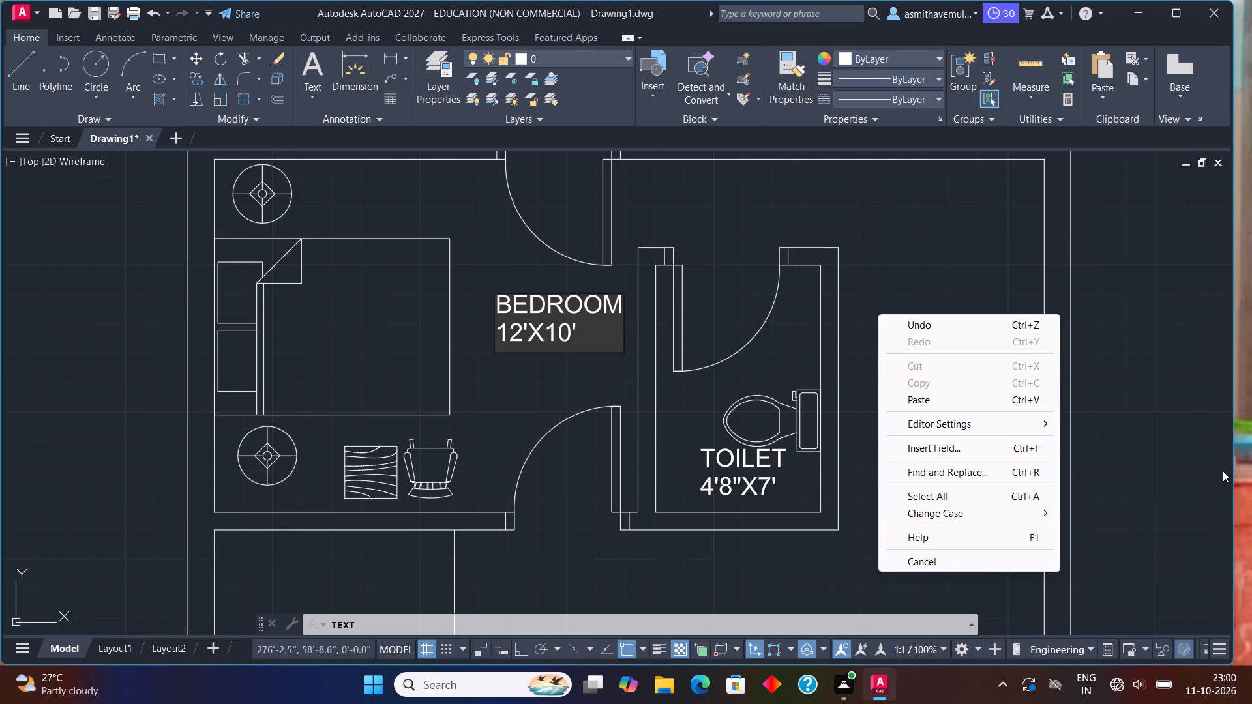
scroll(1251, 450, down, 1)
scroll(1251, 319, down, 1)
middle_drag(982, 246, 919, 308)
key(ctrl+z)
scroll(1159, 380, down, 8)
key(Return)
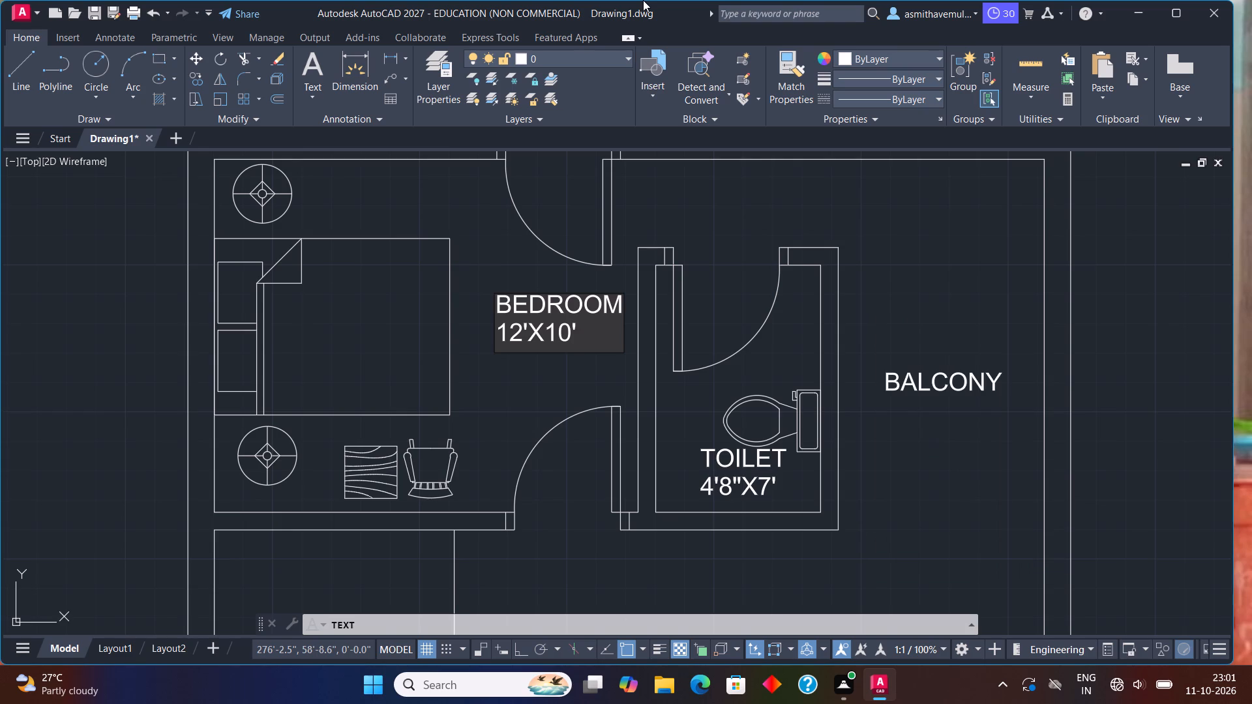
Label the small rectangular space south of the southwest bedroom with two lines: LAWN and 8'X5'.
scroll(702, 323, down, 4)
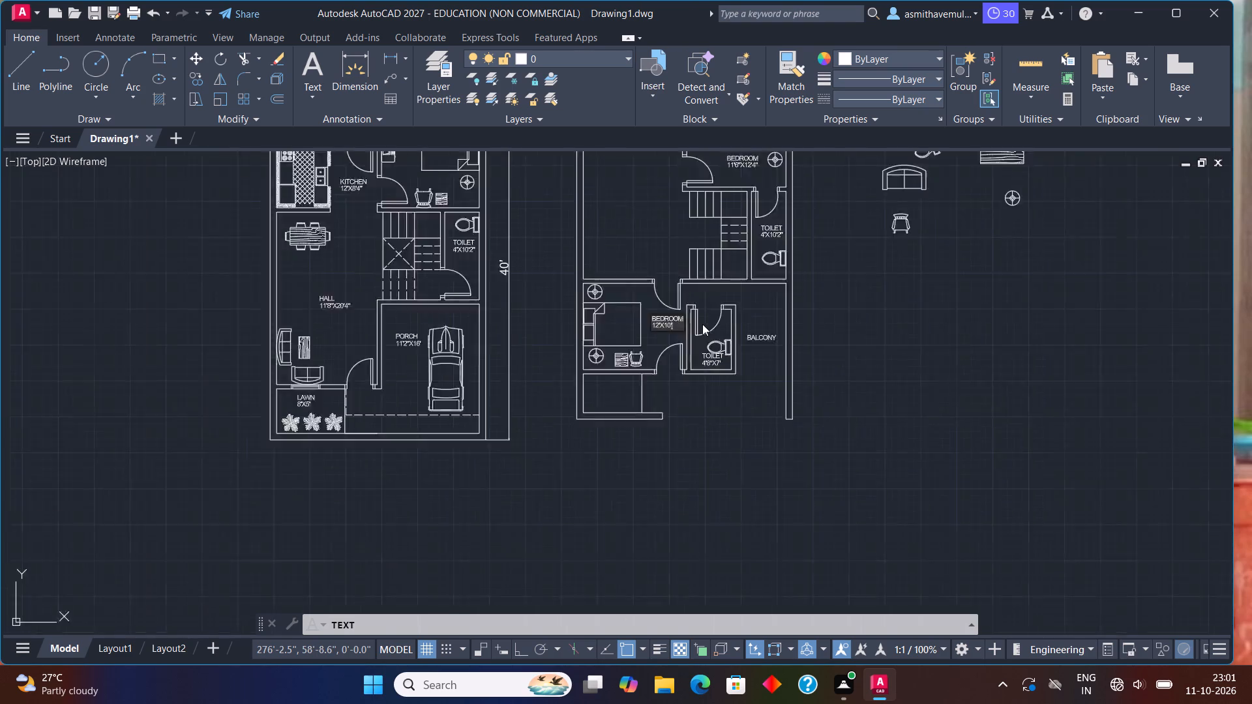
scroll(702, 323, up, 2)
middle_drag(710, 345, 709, 465)
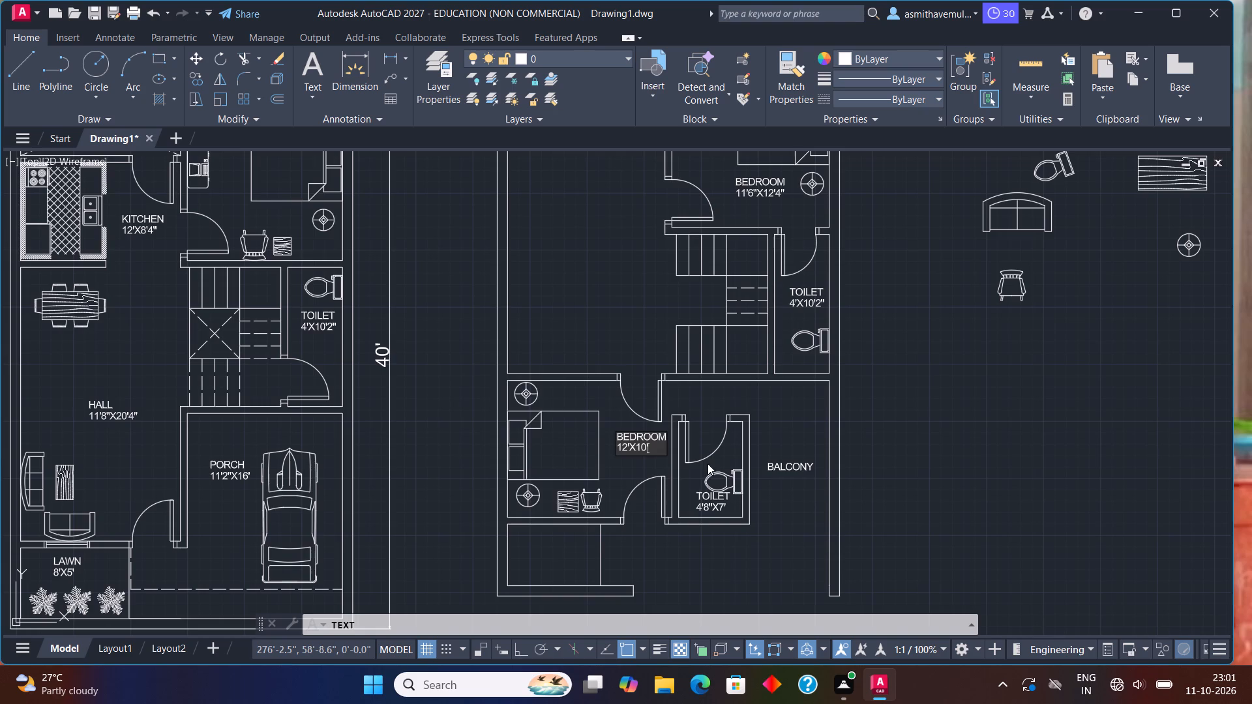
scroll(569, 553, up, 2)
middle_drag(586, 549, 724, 444)
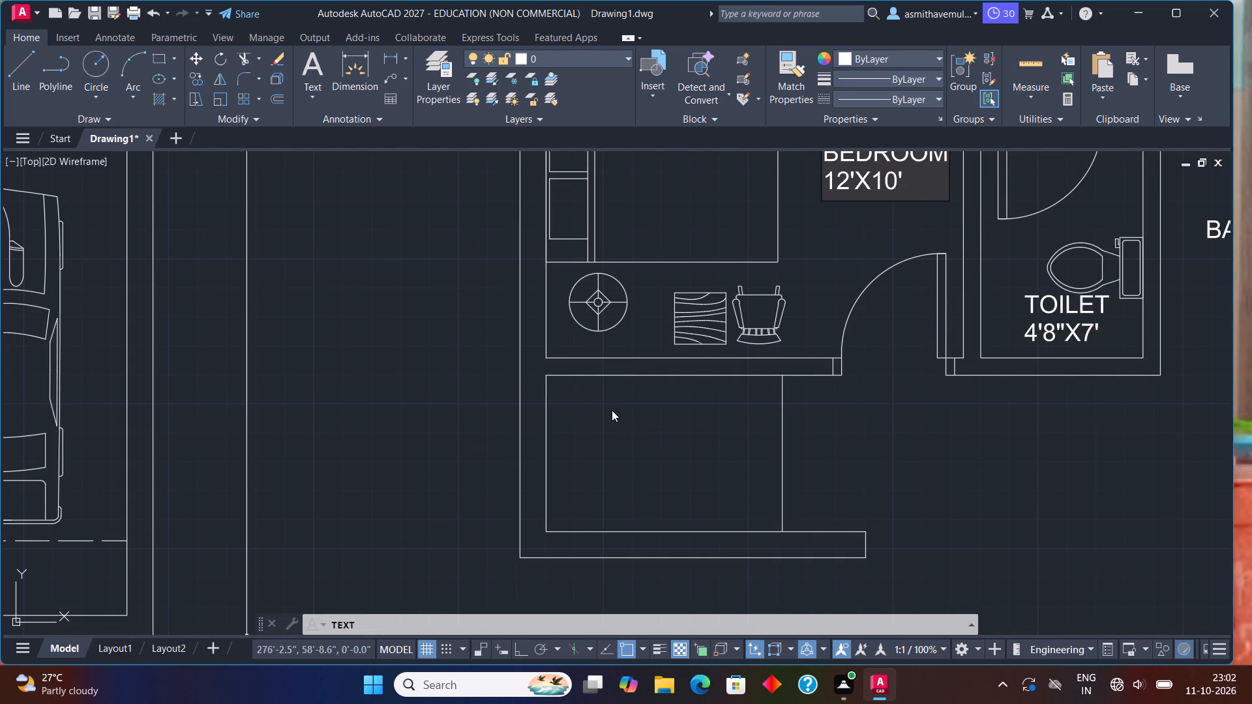
click(611, 411)
text(LAWN)
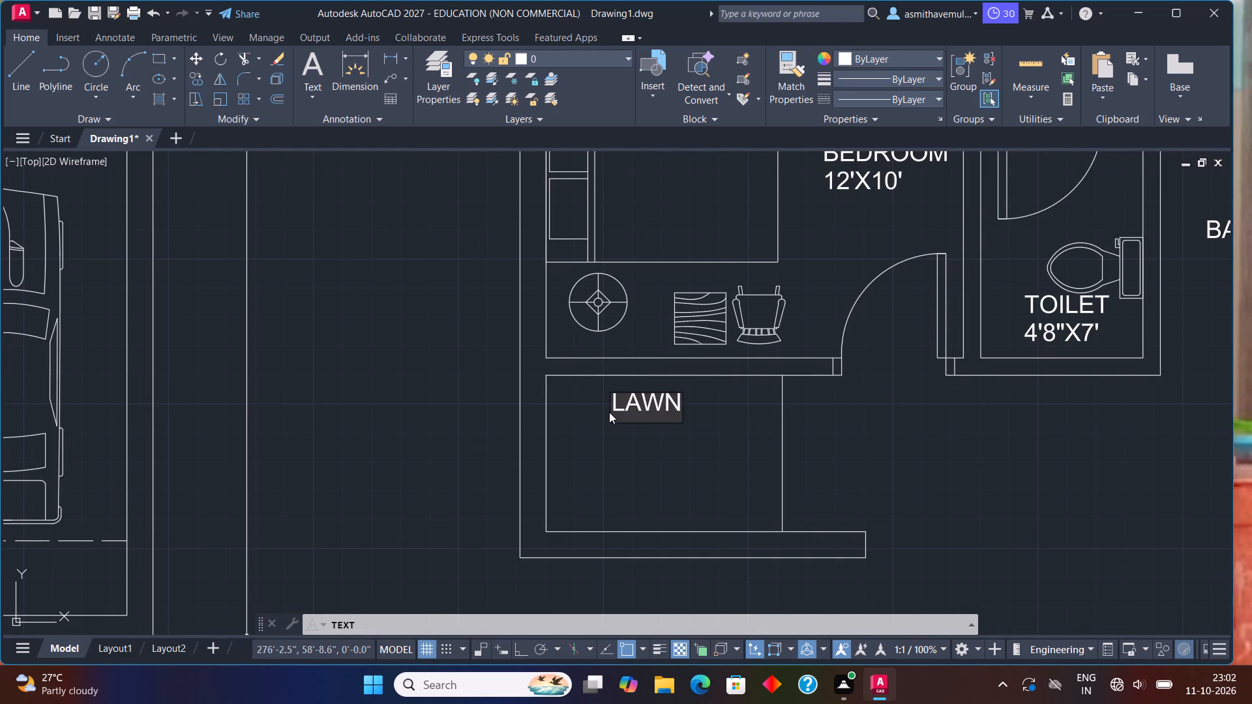
key(Return)
text(8'X5')
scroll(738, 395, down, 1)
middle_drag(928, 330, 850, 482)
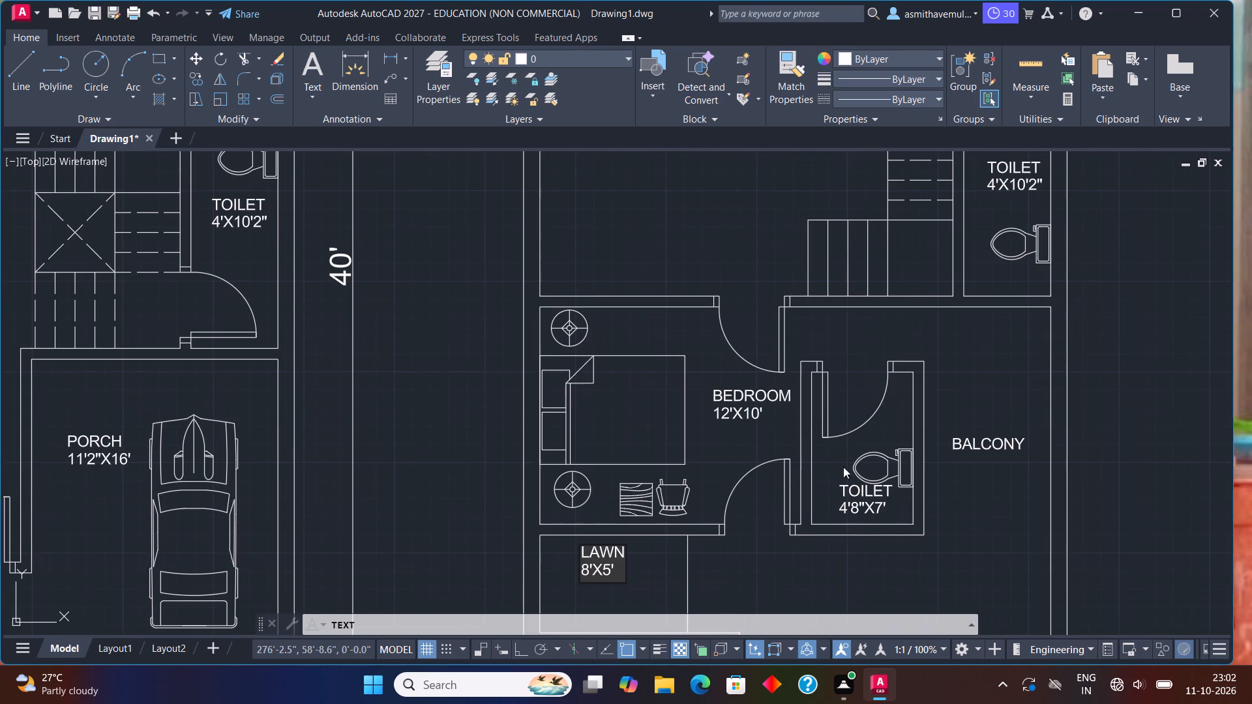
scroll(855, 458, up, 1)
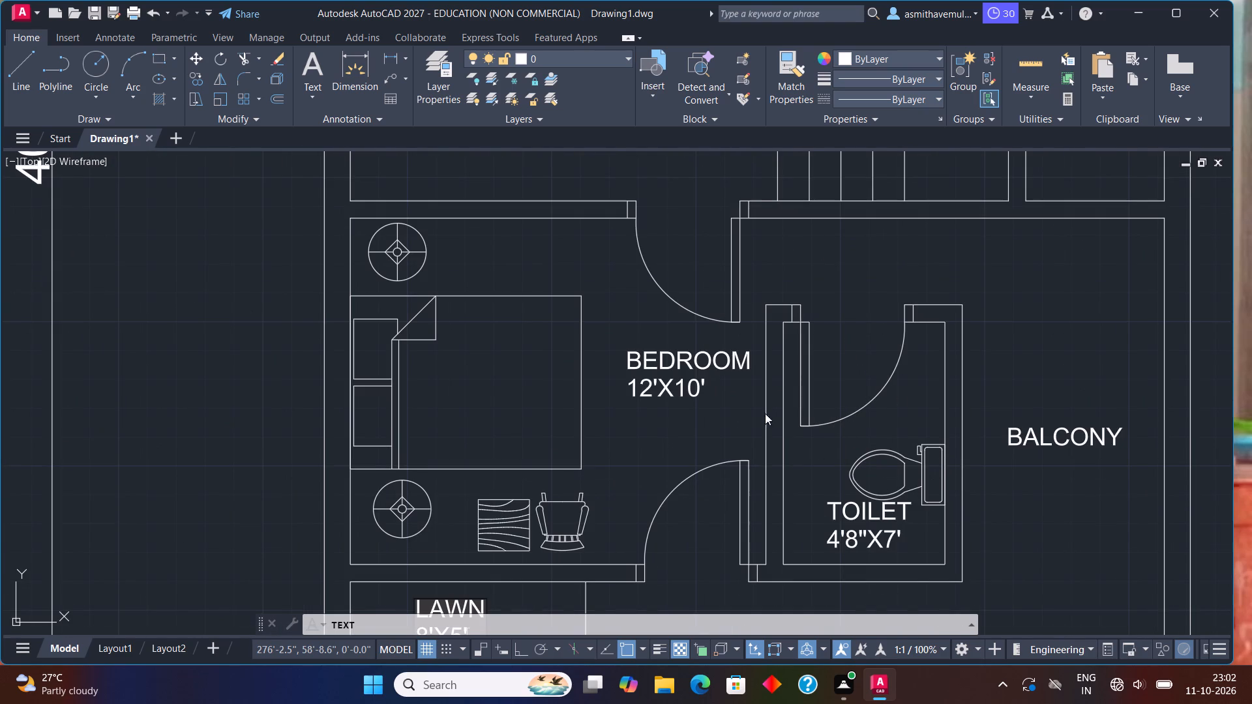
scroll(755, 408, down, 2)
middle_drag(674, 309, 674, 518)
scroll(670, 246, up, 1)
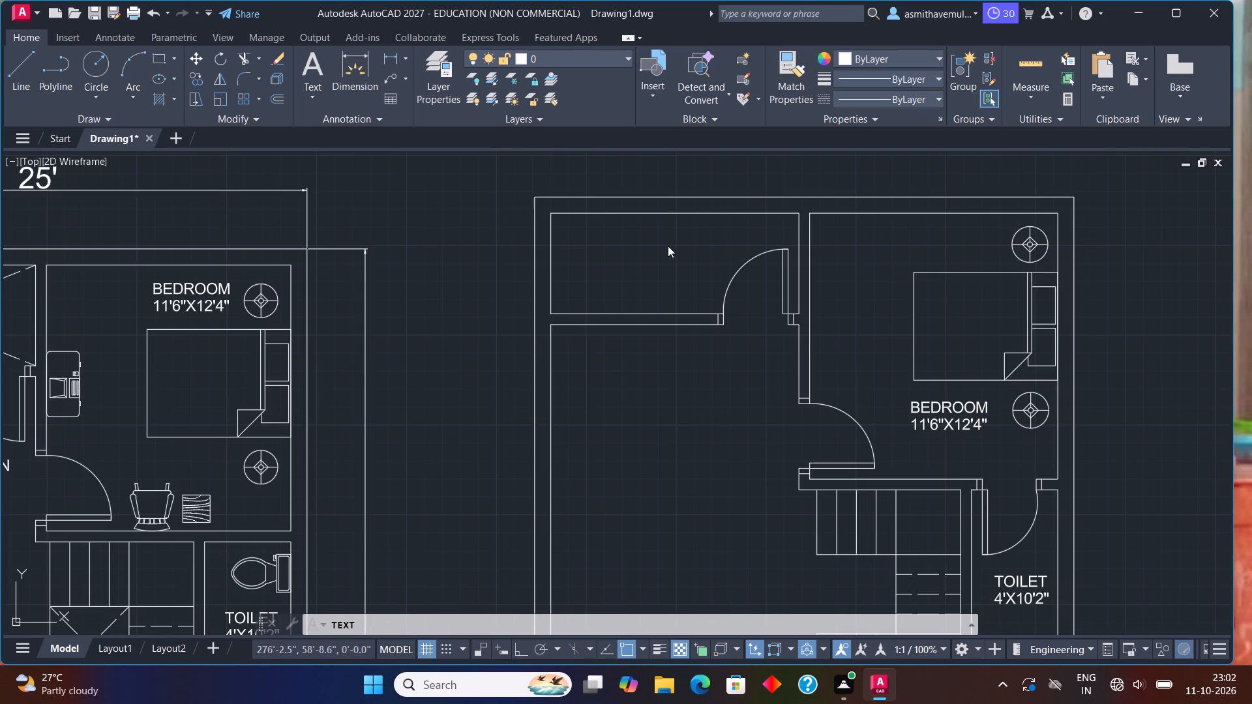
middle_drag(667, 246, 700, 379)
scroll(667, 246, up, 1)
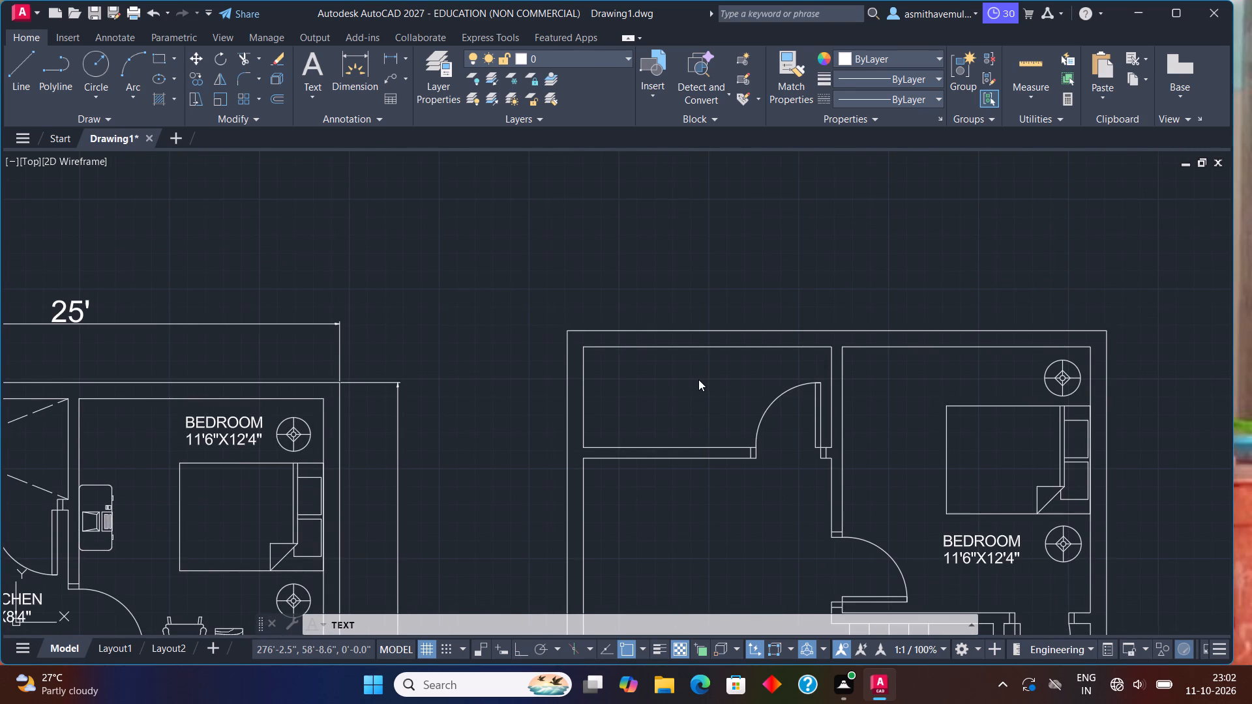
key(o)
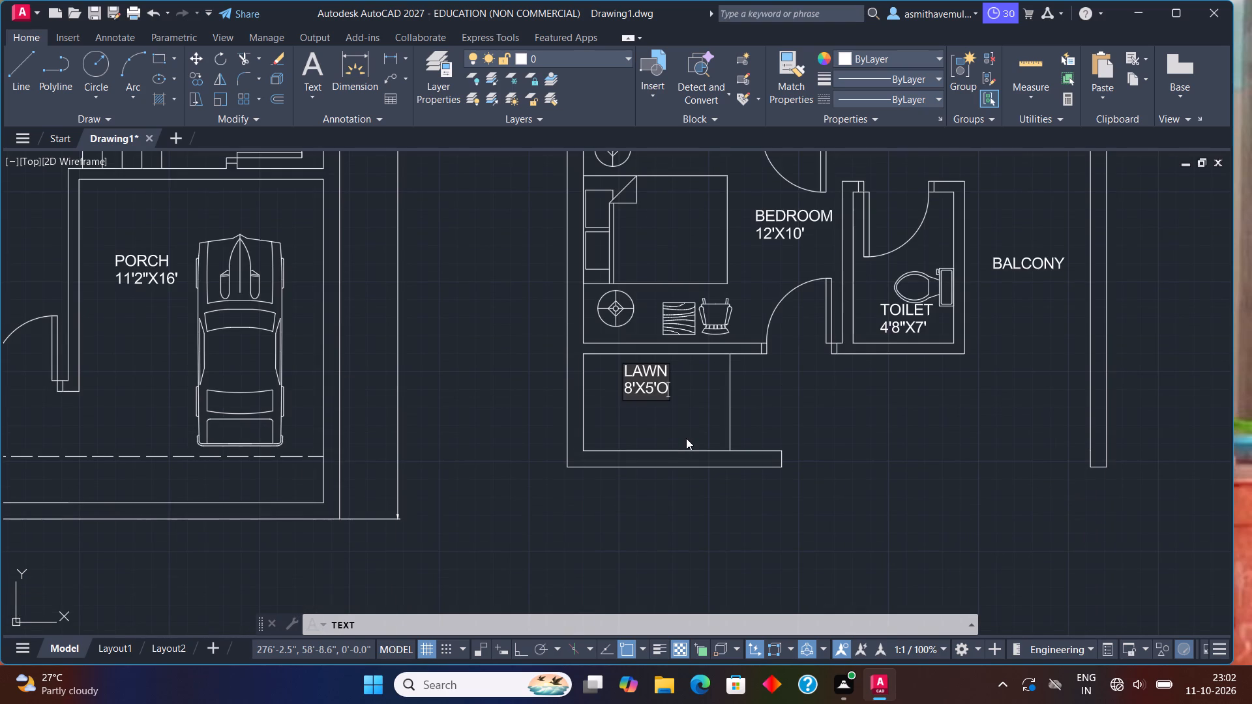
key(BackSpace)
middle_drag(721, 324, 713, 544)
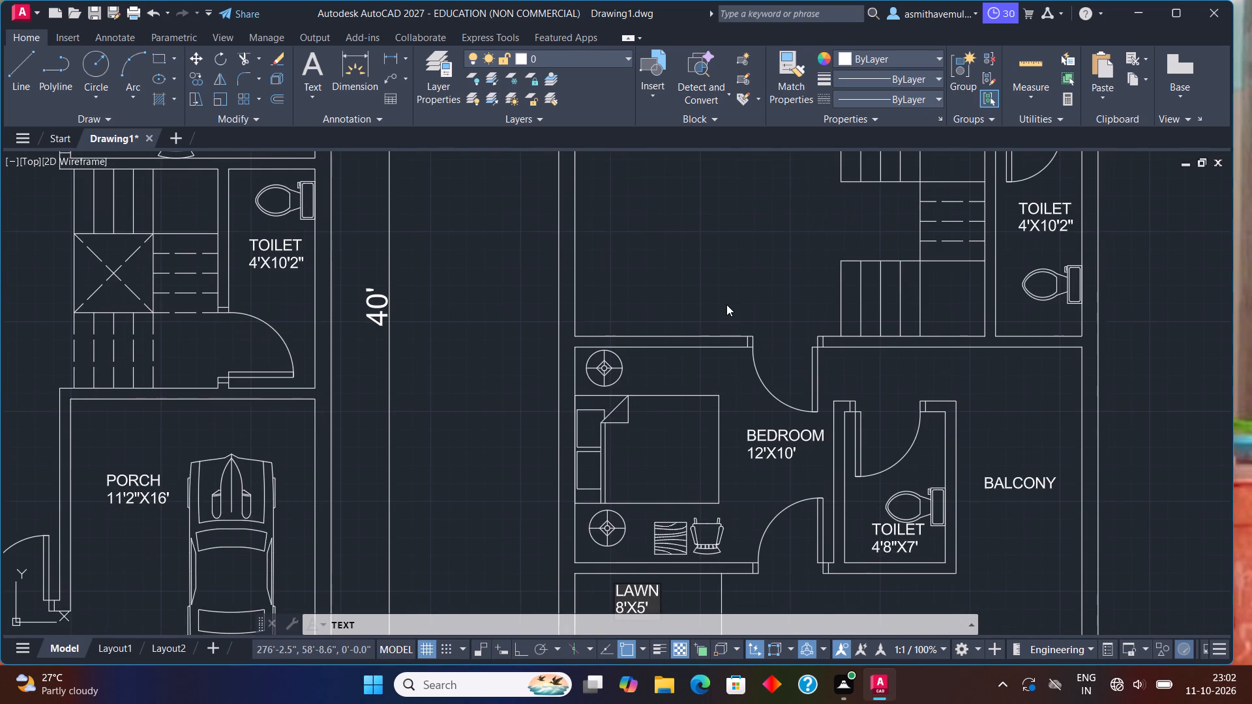
Label the narrow northwest room of the second plan with two lines: O.T.S and 11'8"X4'8".
middle_drag(726, 304, 796, 696)
scroll(706, 282, up, 1)
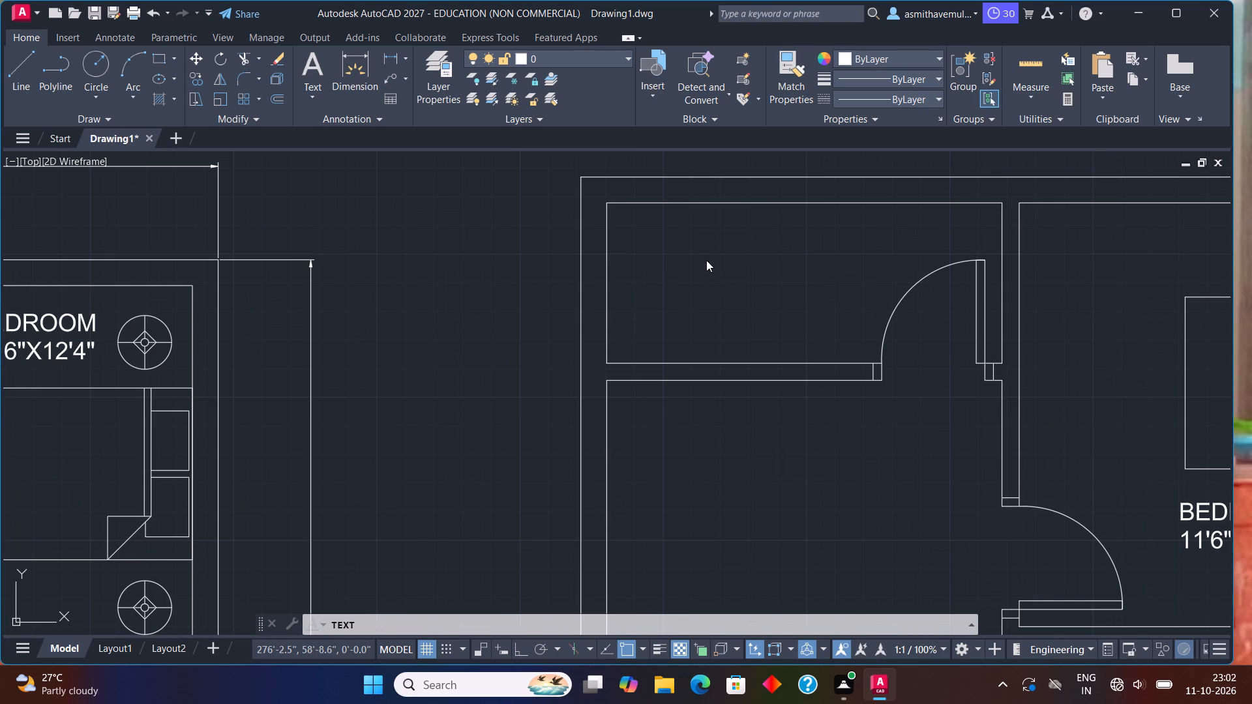
click(697, 237)
text(O.)
key(t)
key(period)
key(s)
key(Return)
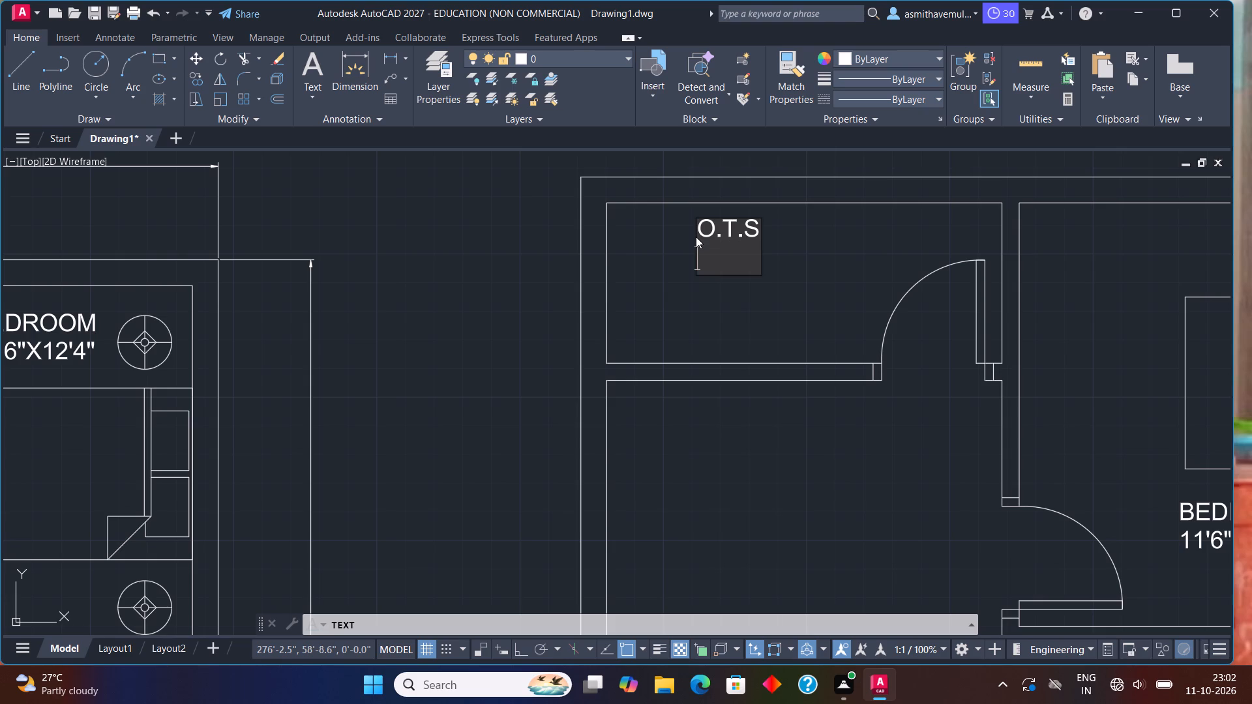
text(11)
key(apostrophe)
key(8)
key(shift+quotedbl)
key(x)
text(4')
key(8)
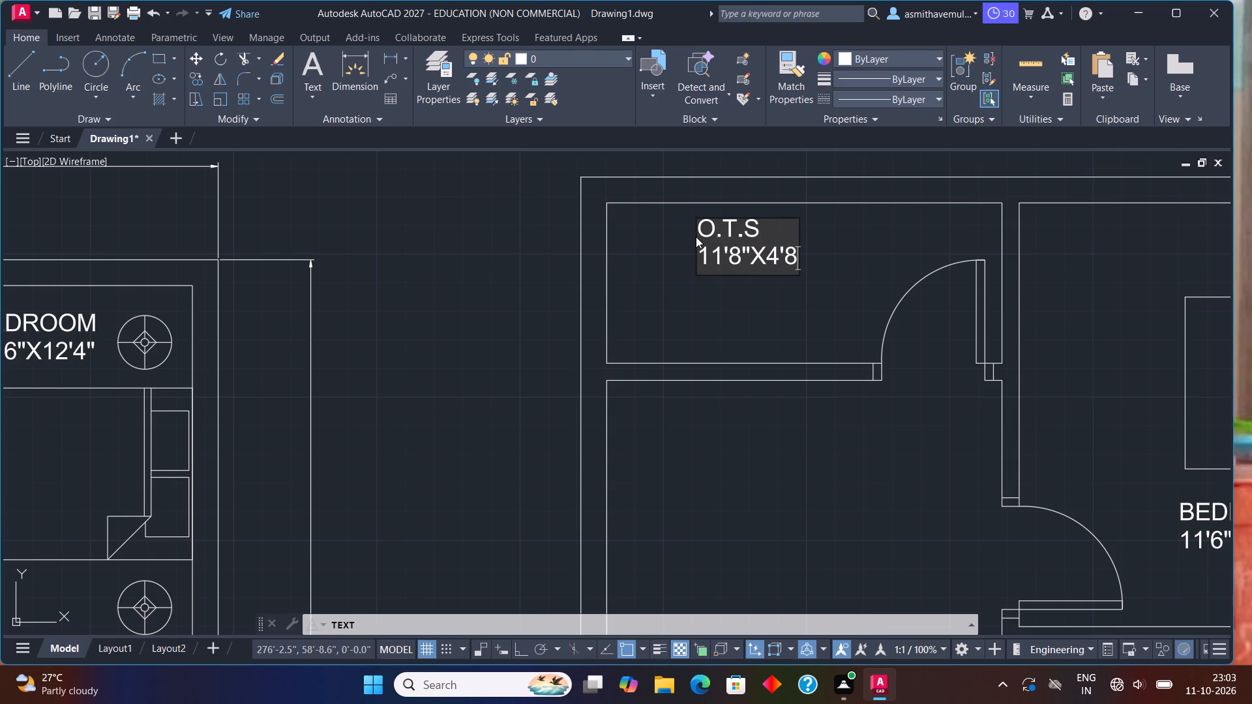
key(shift+quotedbl)
Add the label TERRACE beneath the O.T.S label, inside the same northwest room.
drag(696, 334, 702, 337)
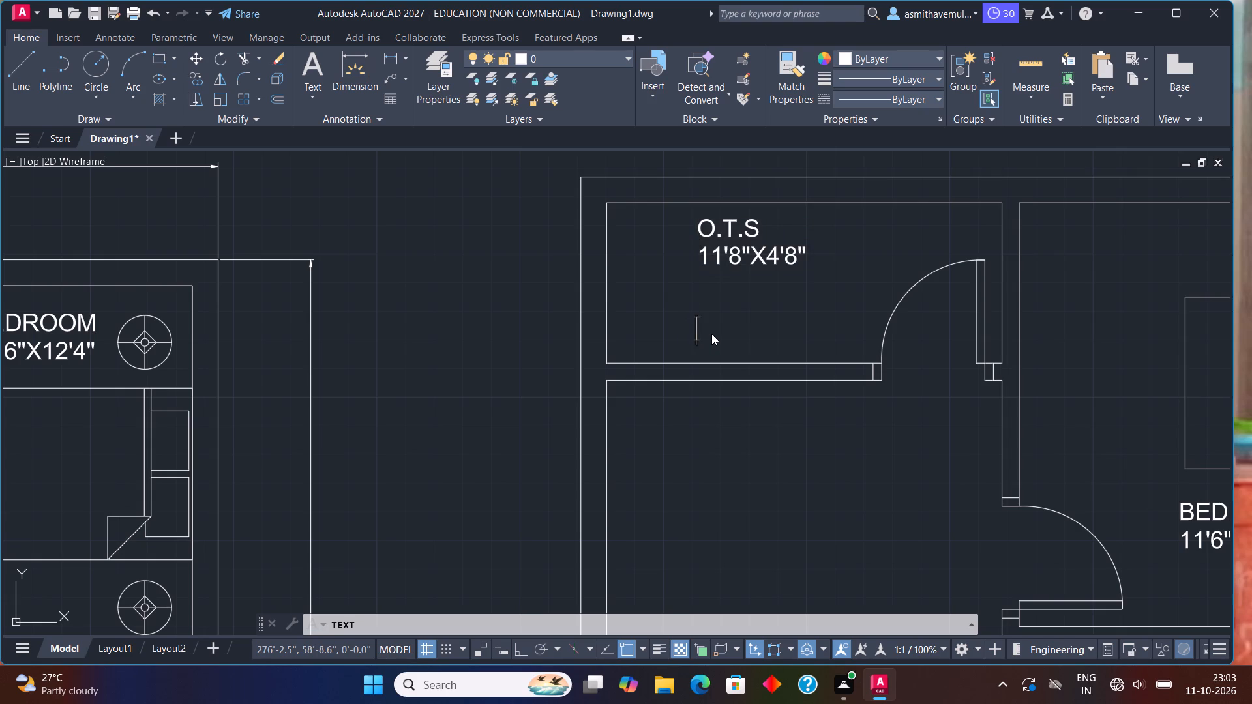
text(TERRACE)
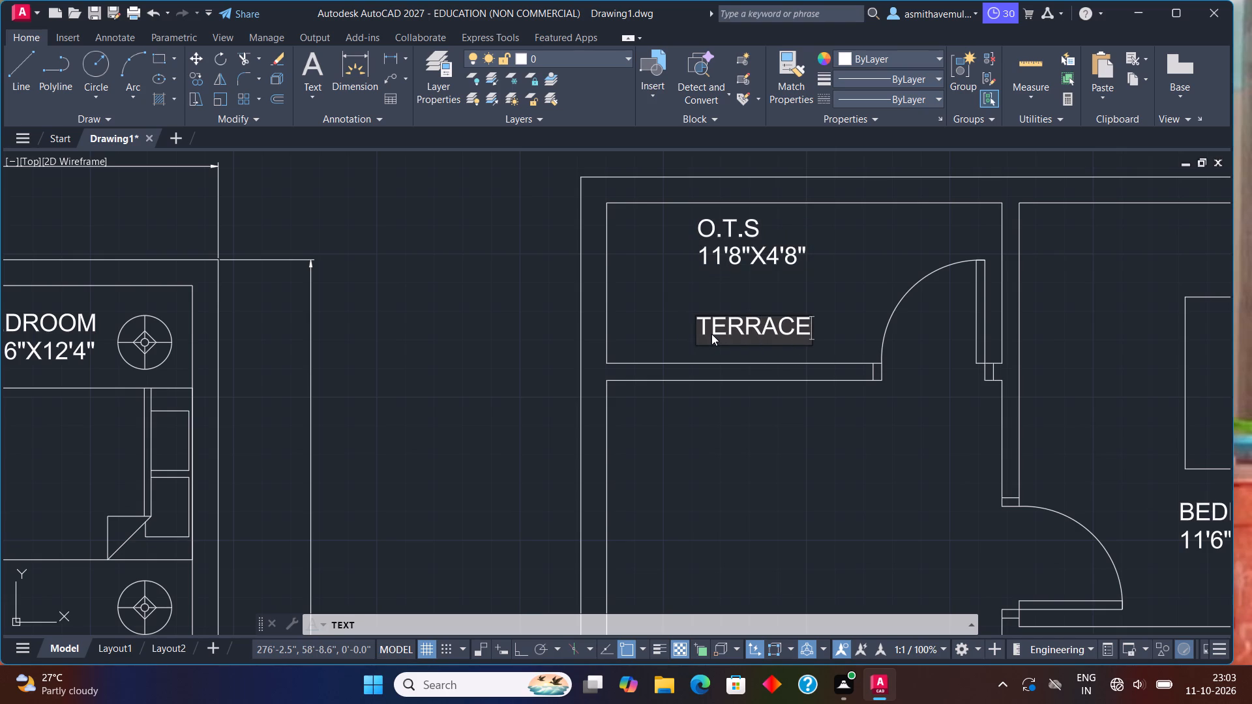
Label the large room west of the staircase with two lines, LIVING and 11'8"X14'4", and finish the text command.
scroll(717, 381, down, 1)
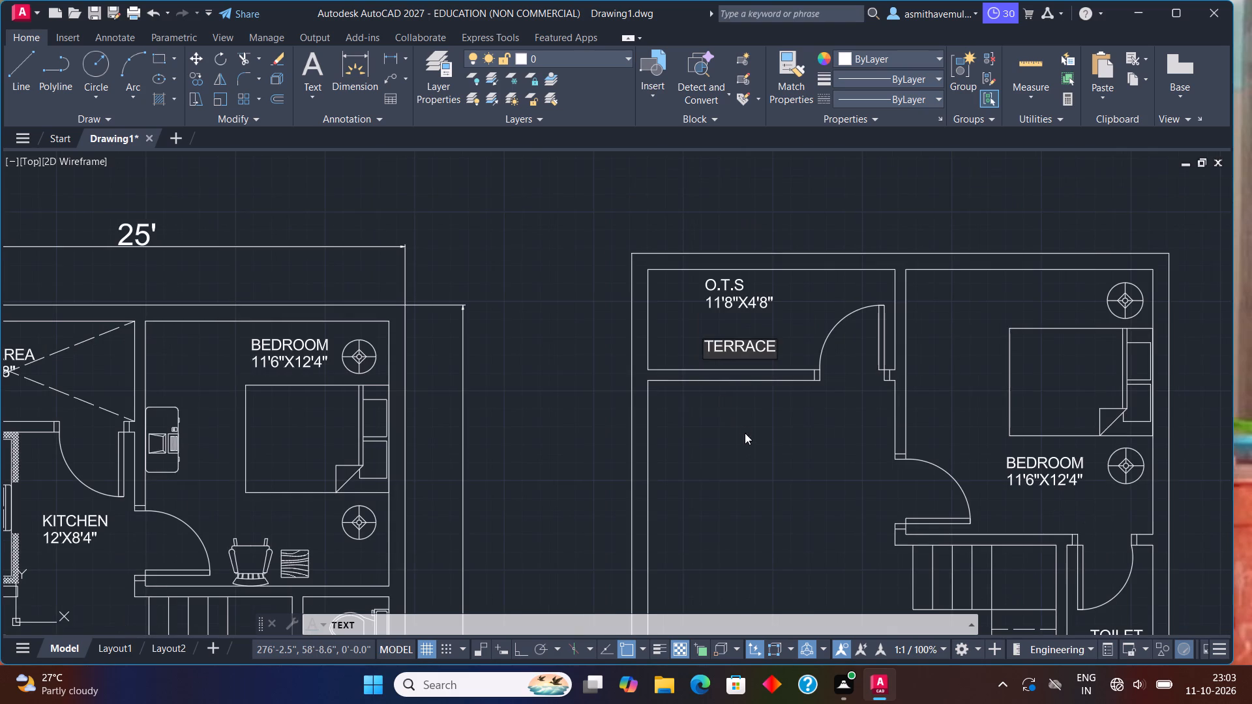
middle_drag(745, 435, 799, 322)
scroll(827, 398, down, 1)
middle_drag(821, 427, 820, 427)
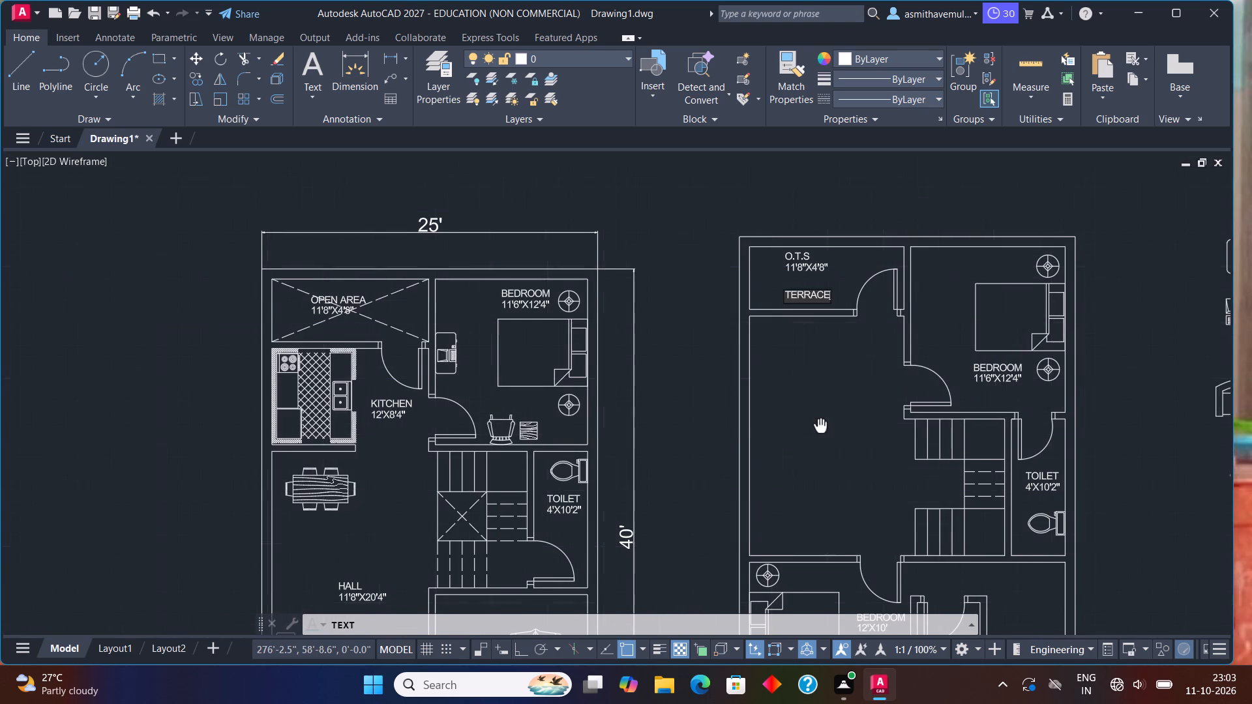
middle_drag(820, 427, 732, 342)
middle_drag(745, 373, 663, 372)
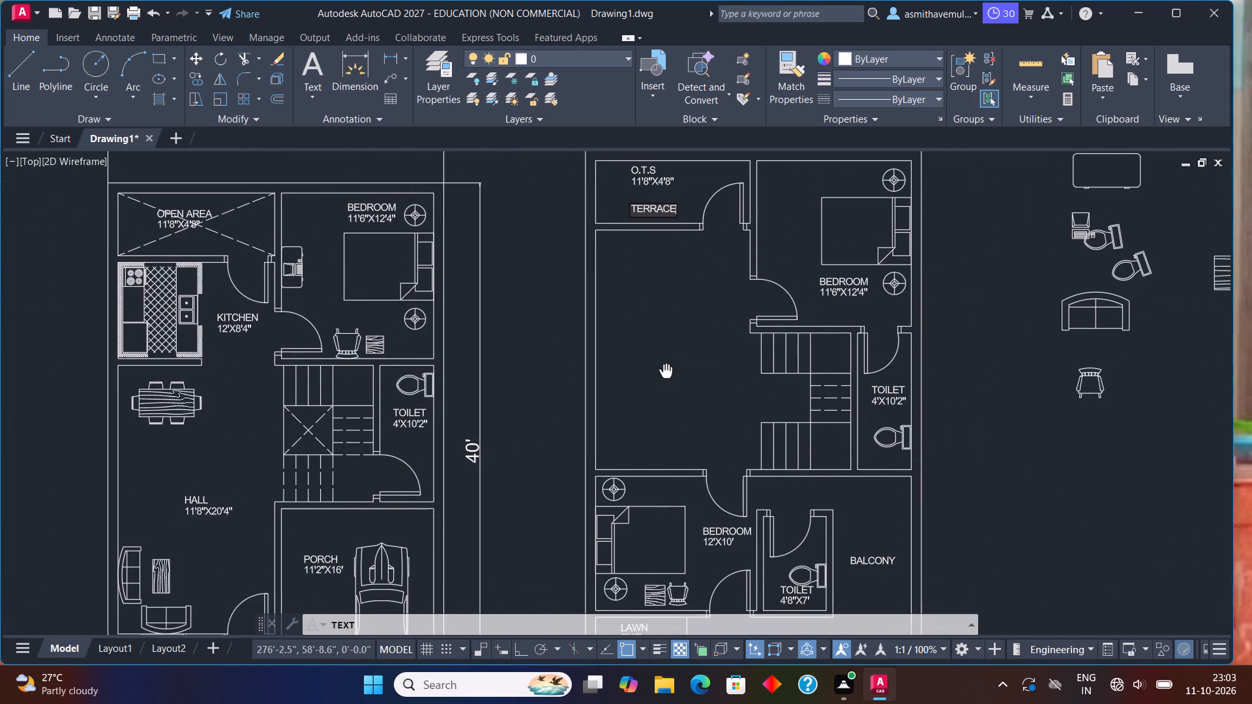
middle_drag(663, 372, 663, 372)
scroll(665, 353, up, 1)
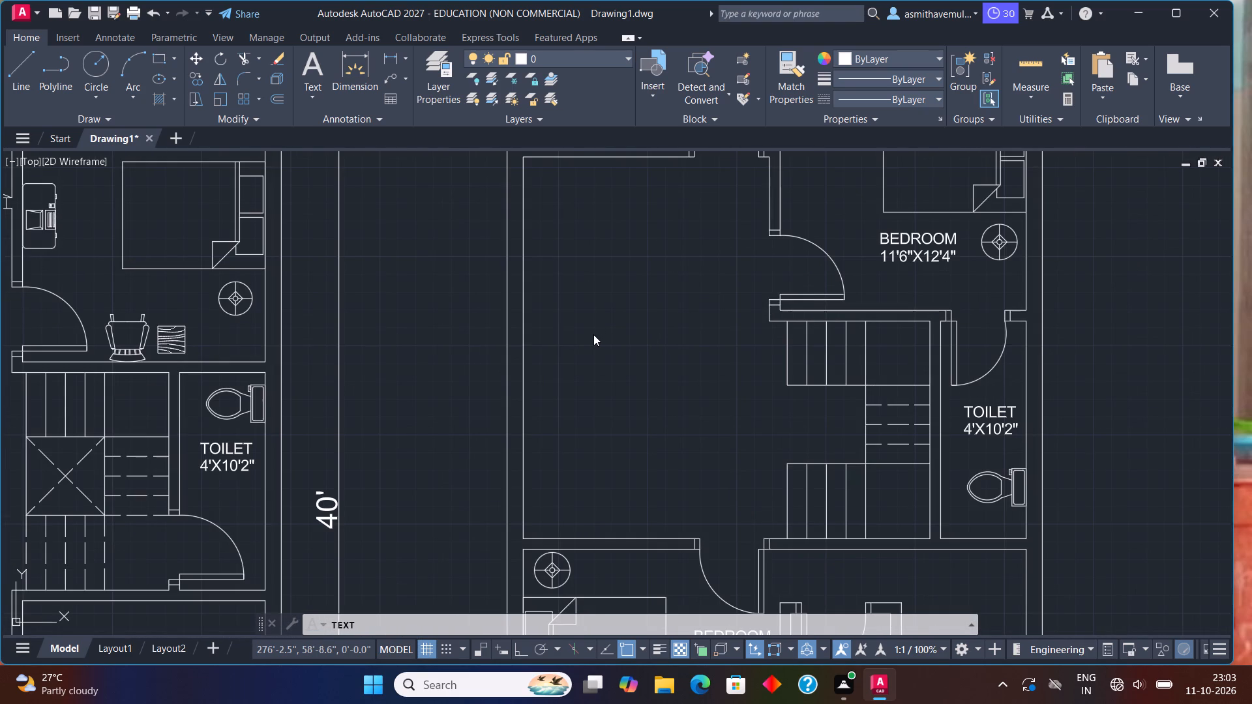
click(593, 337)
text(LIVIN)
key(g)
key(Return)
text(11)
text('8)
key(shift+quotedbl)
key(x)
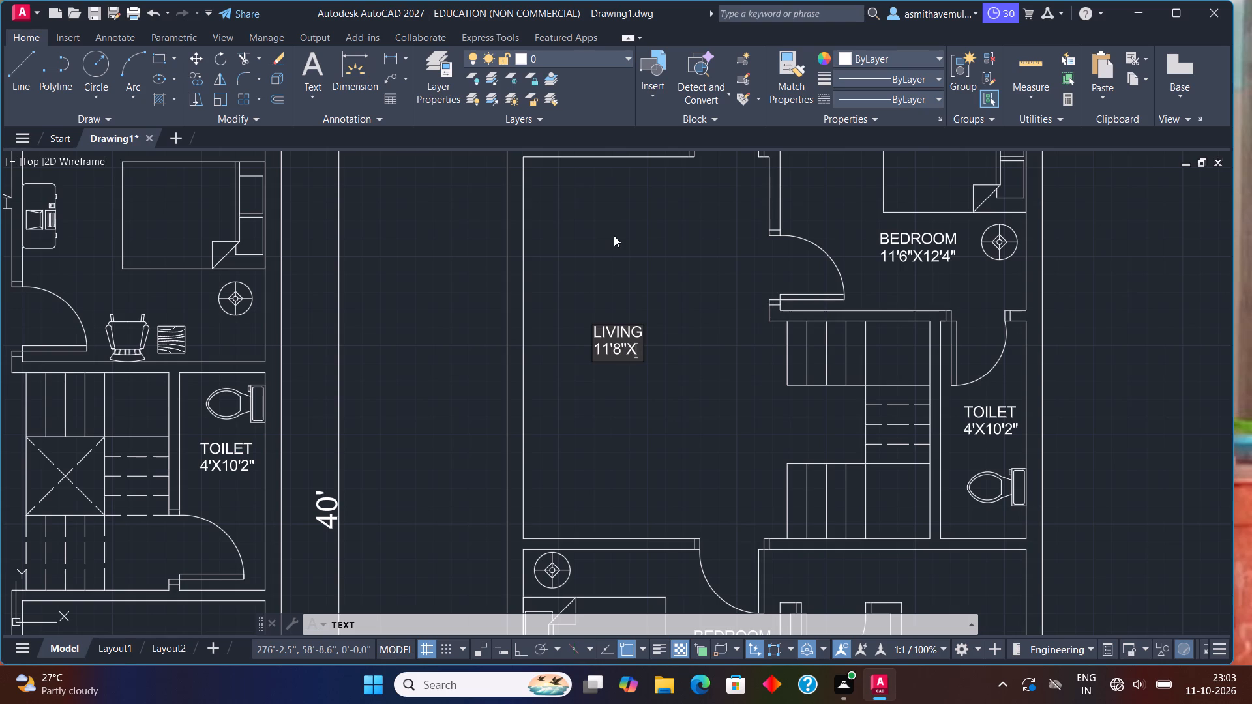
text(14'4")
click(458, 340)
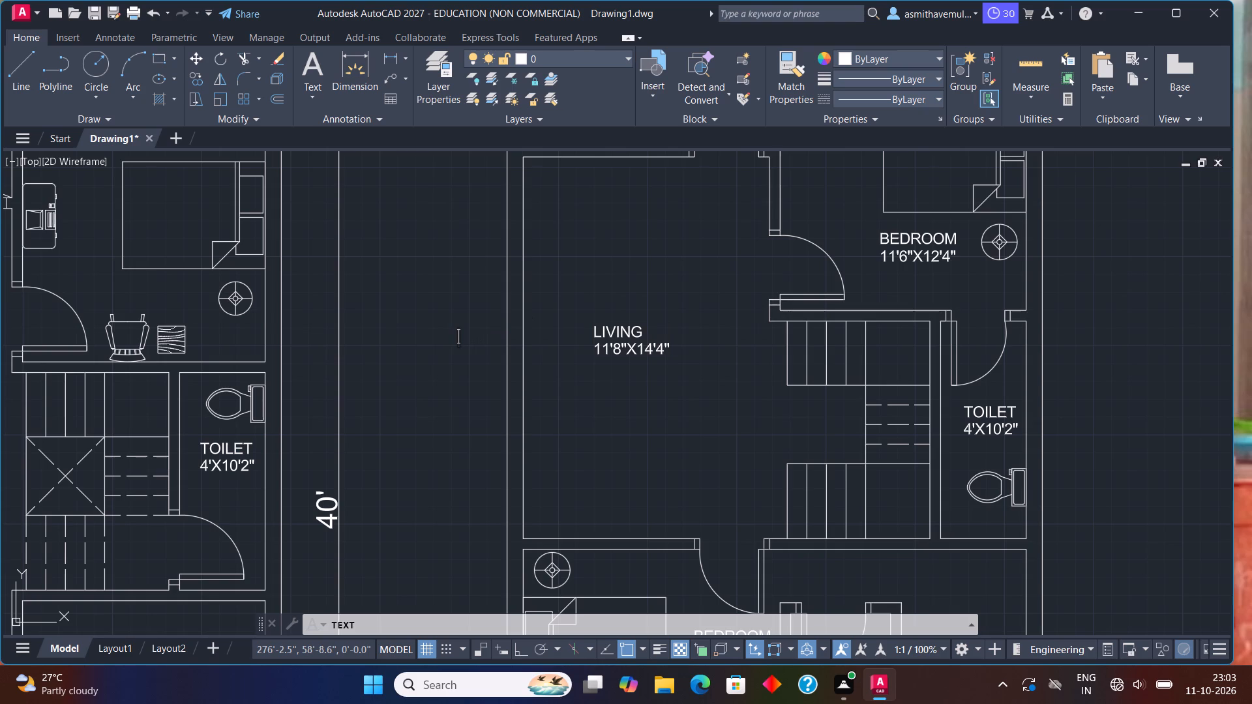
key(Escape)
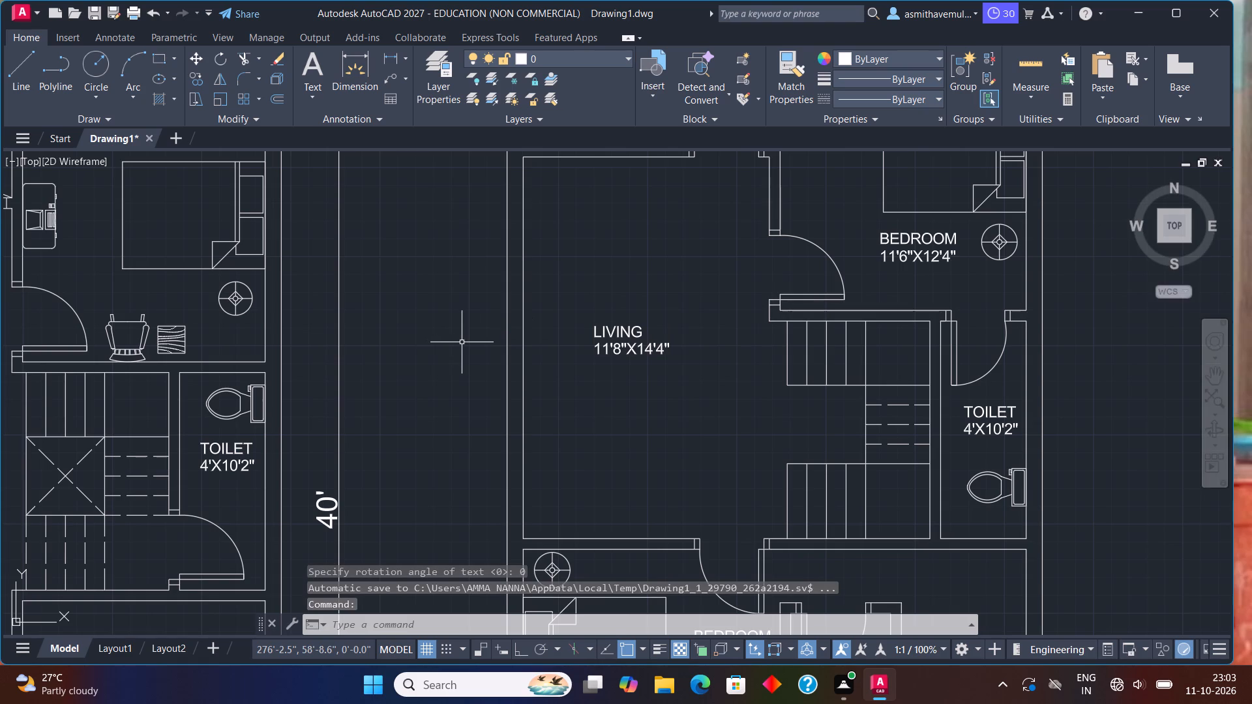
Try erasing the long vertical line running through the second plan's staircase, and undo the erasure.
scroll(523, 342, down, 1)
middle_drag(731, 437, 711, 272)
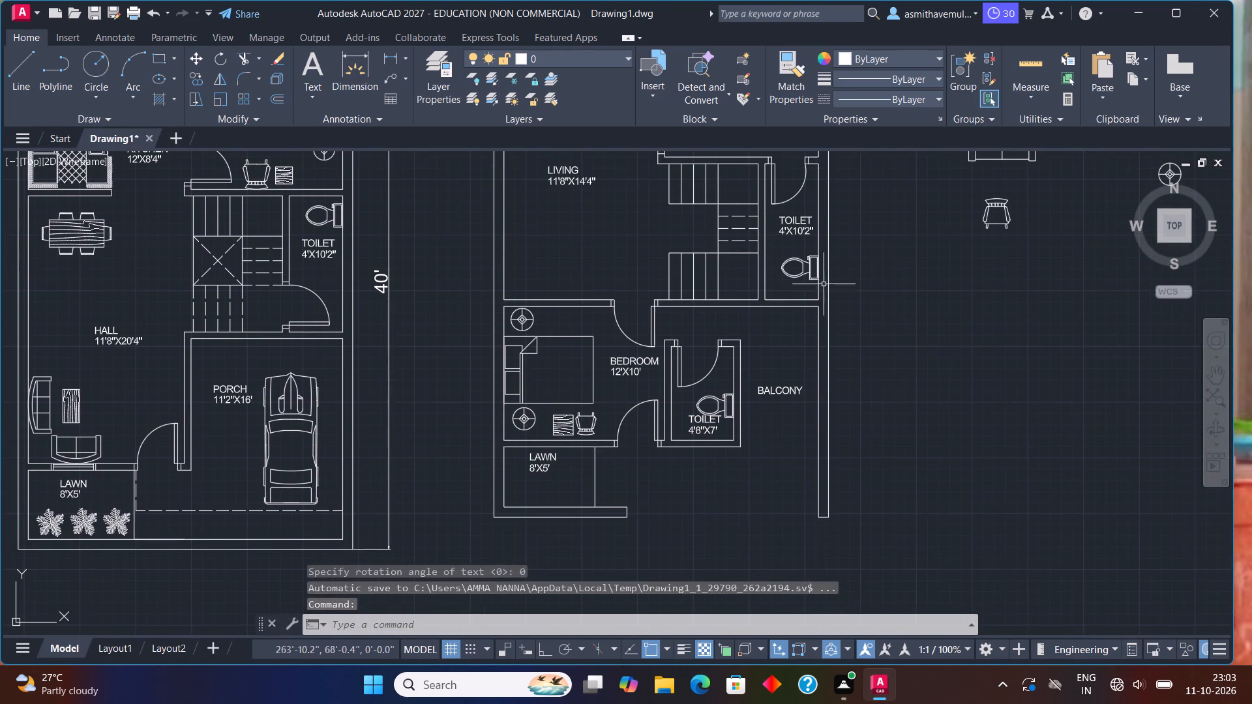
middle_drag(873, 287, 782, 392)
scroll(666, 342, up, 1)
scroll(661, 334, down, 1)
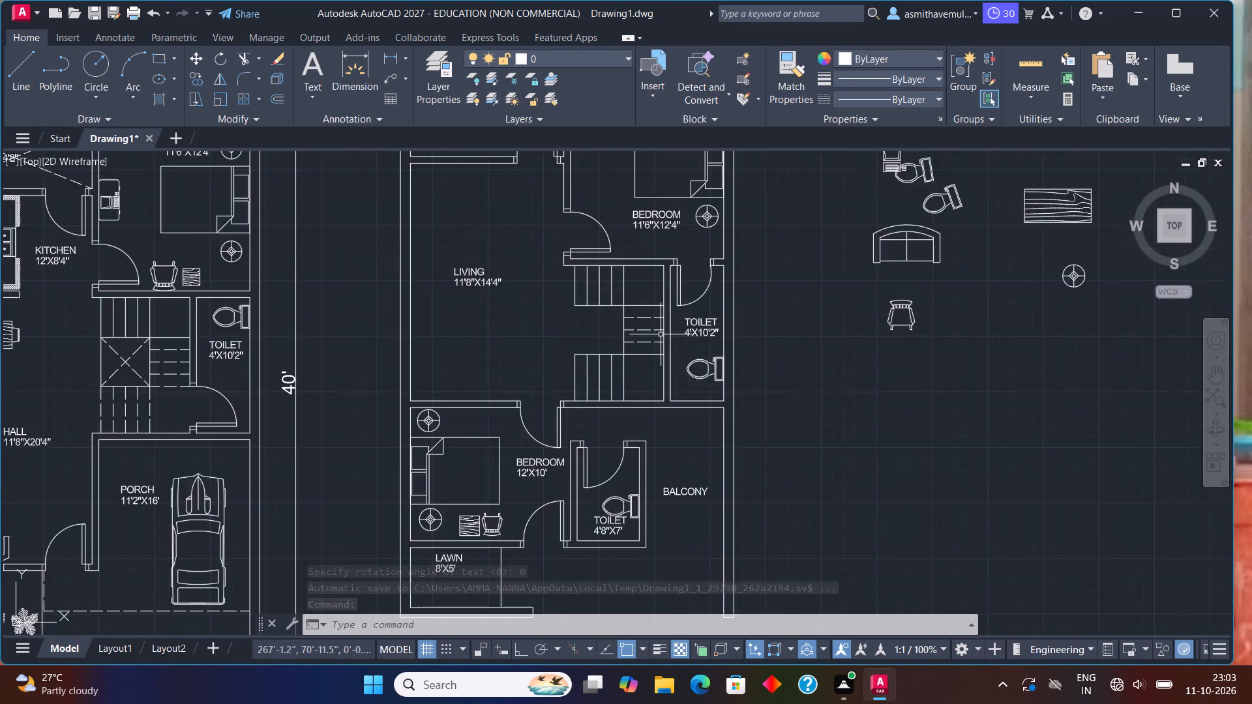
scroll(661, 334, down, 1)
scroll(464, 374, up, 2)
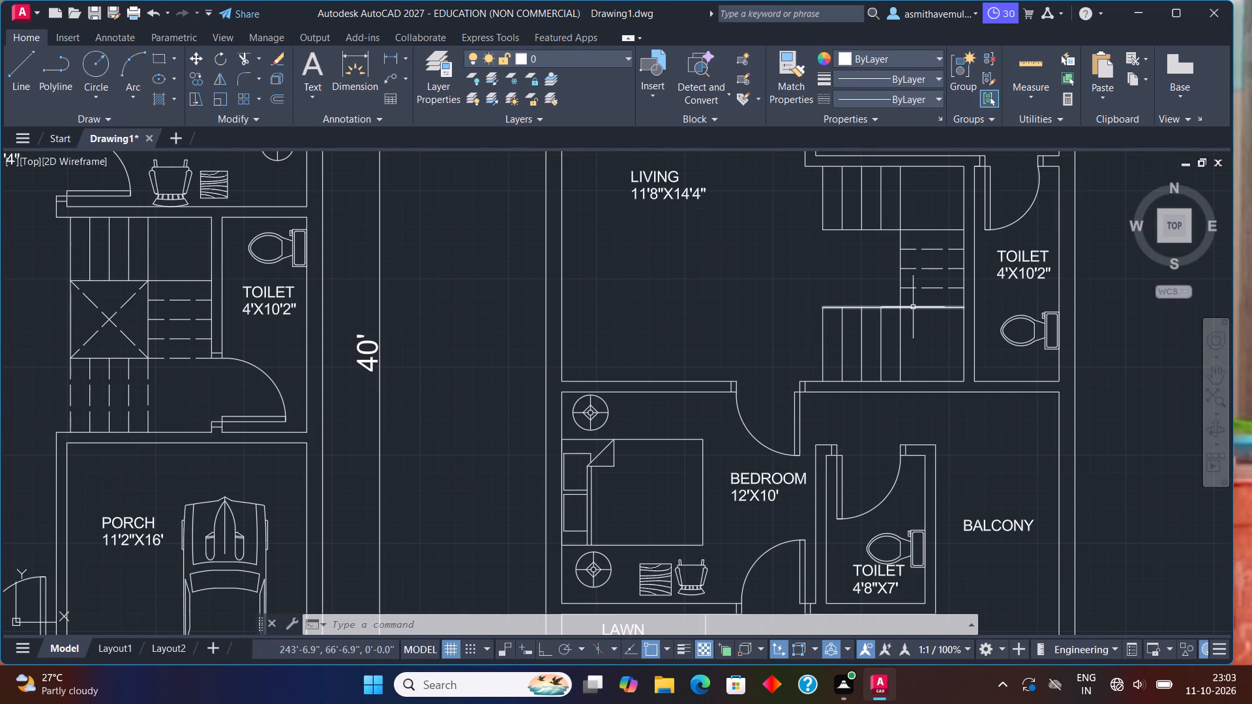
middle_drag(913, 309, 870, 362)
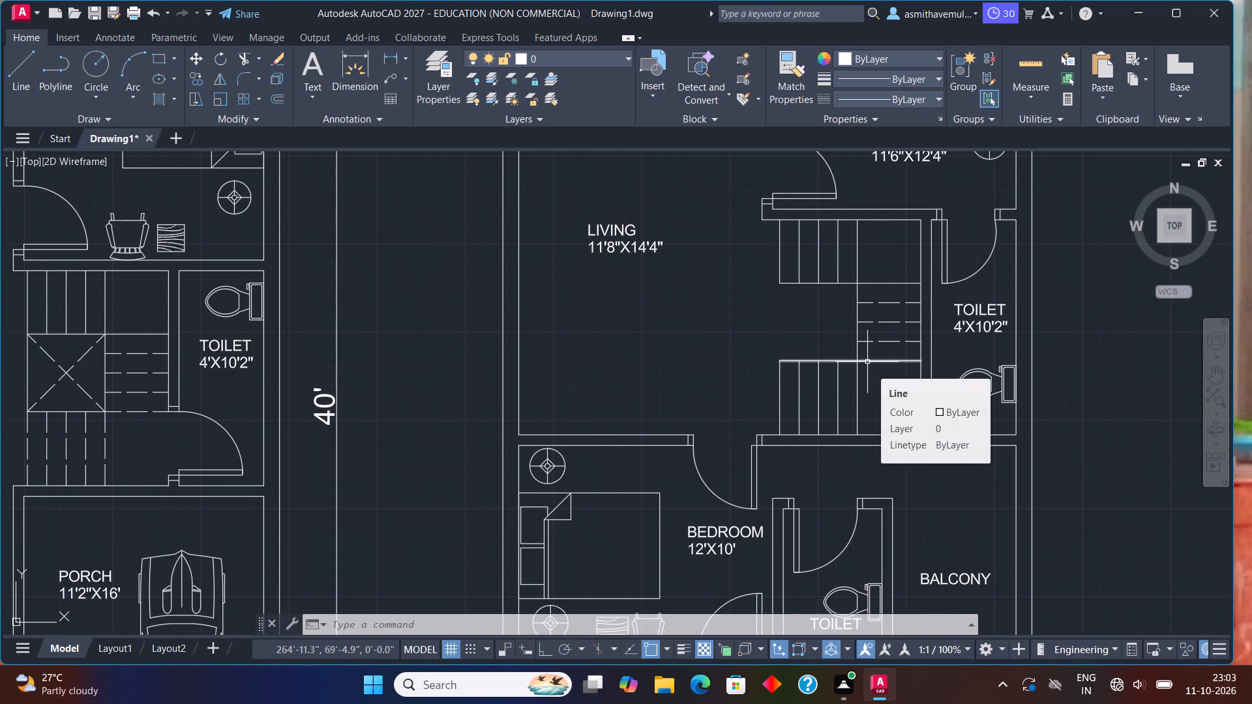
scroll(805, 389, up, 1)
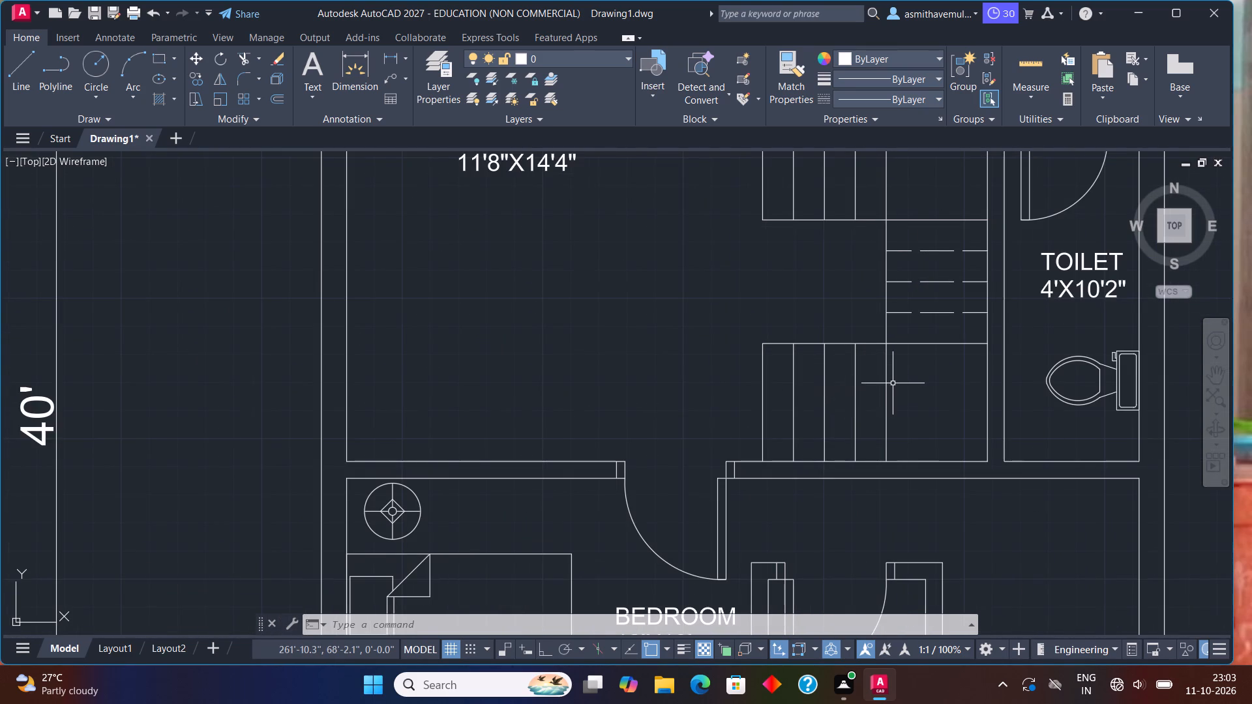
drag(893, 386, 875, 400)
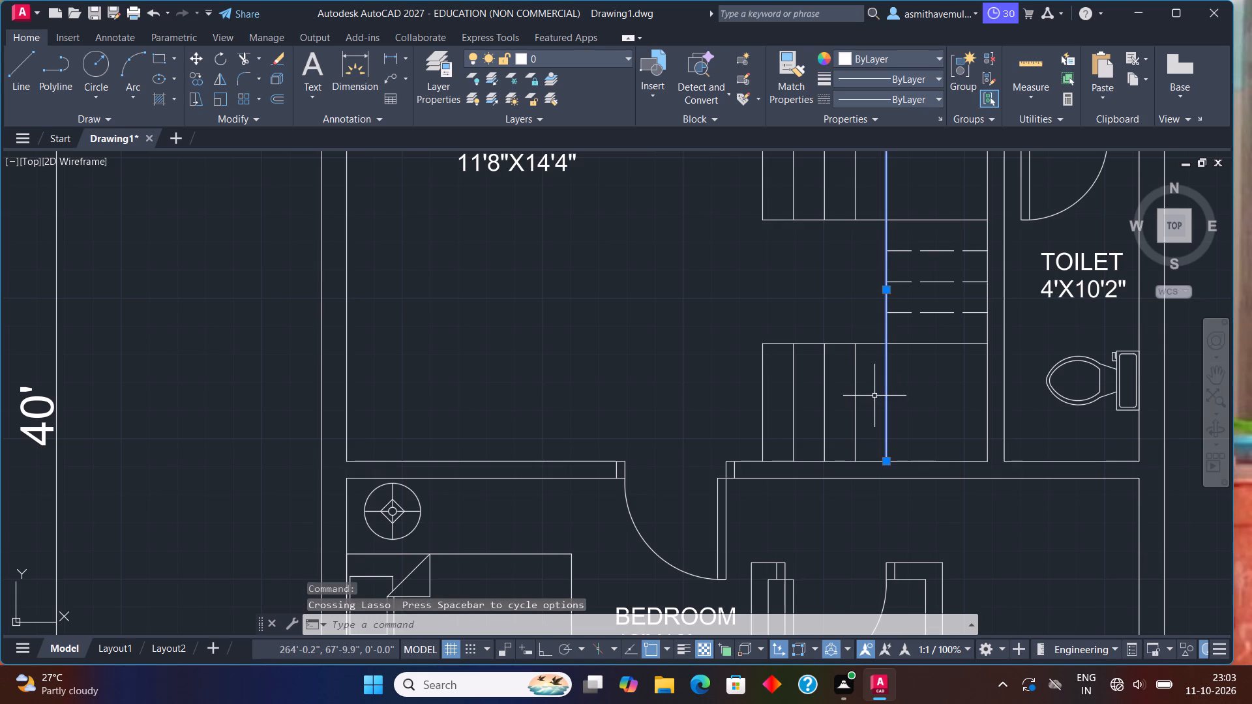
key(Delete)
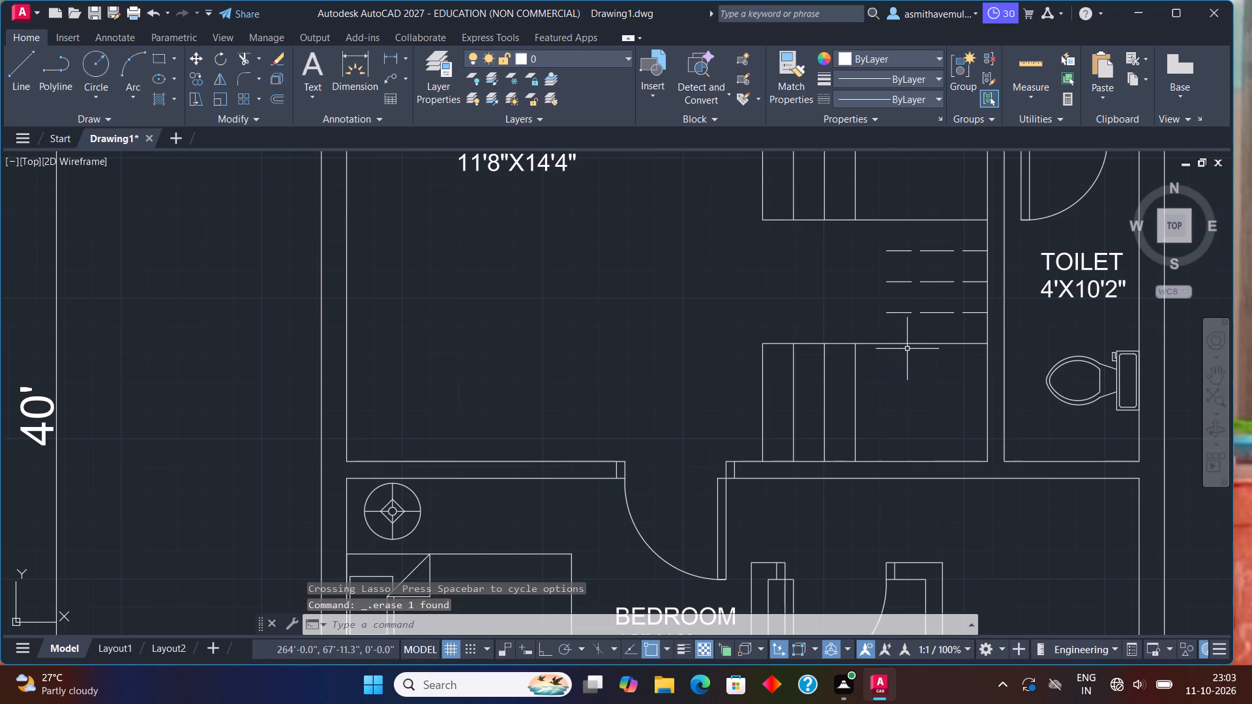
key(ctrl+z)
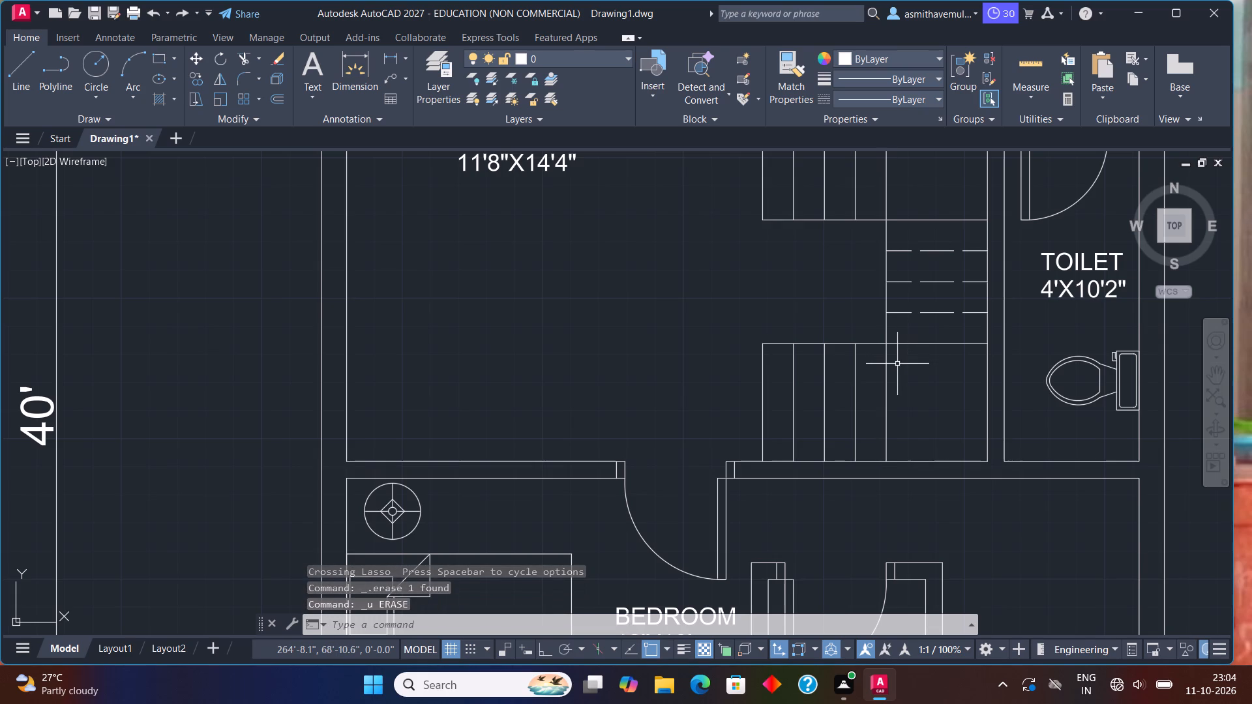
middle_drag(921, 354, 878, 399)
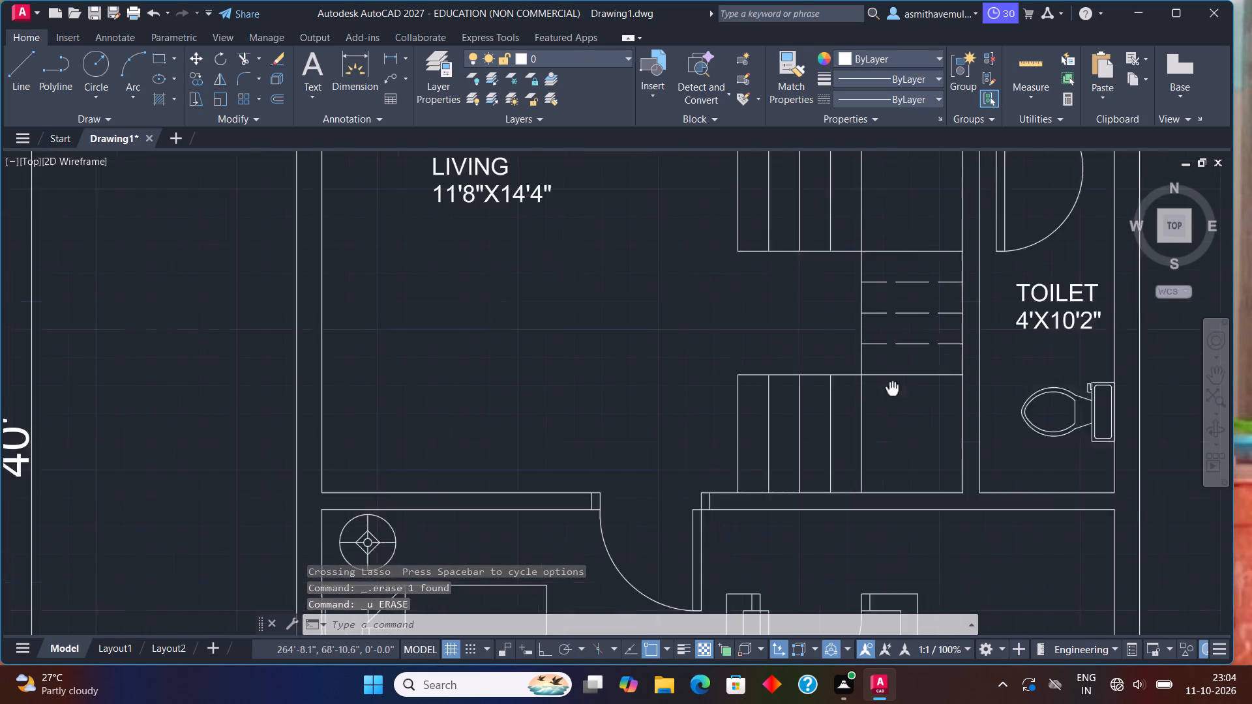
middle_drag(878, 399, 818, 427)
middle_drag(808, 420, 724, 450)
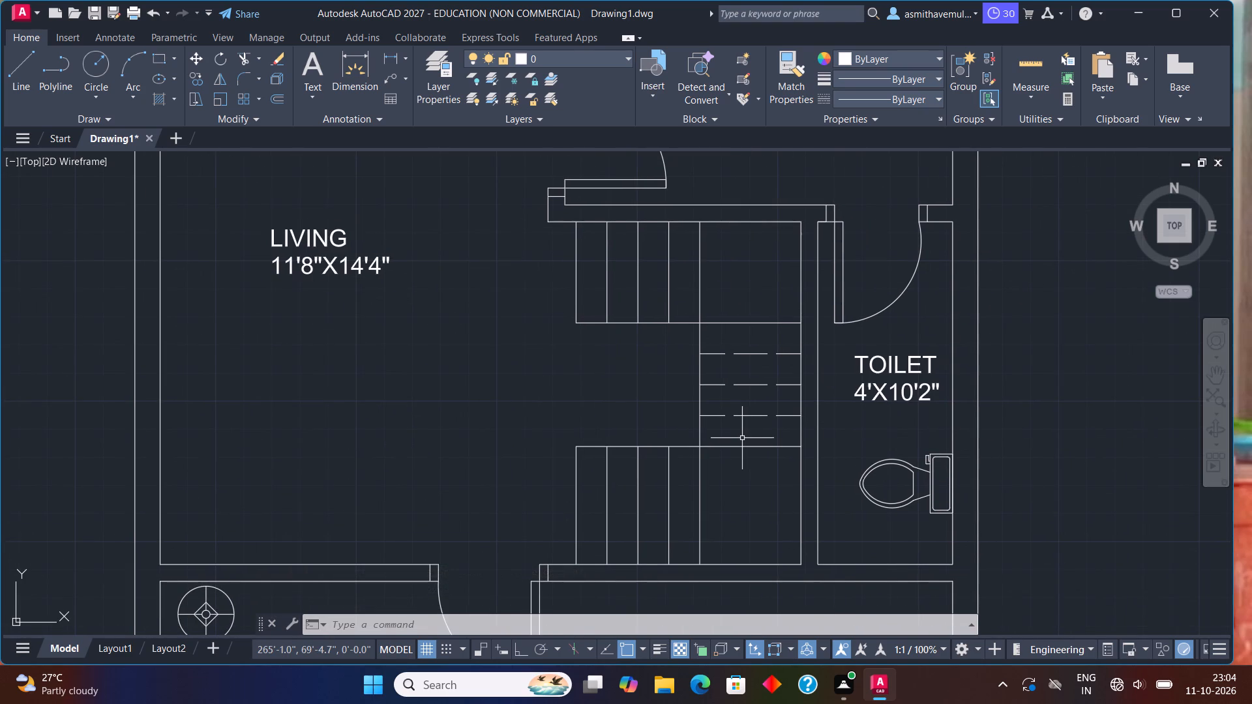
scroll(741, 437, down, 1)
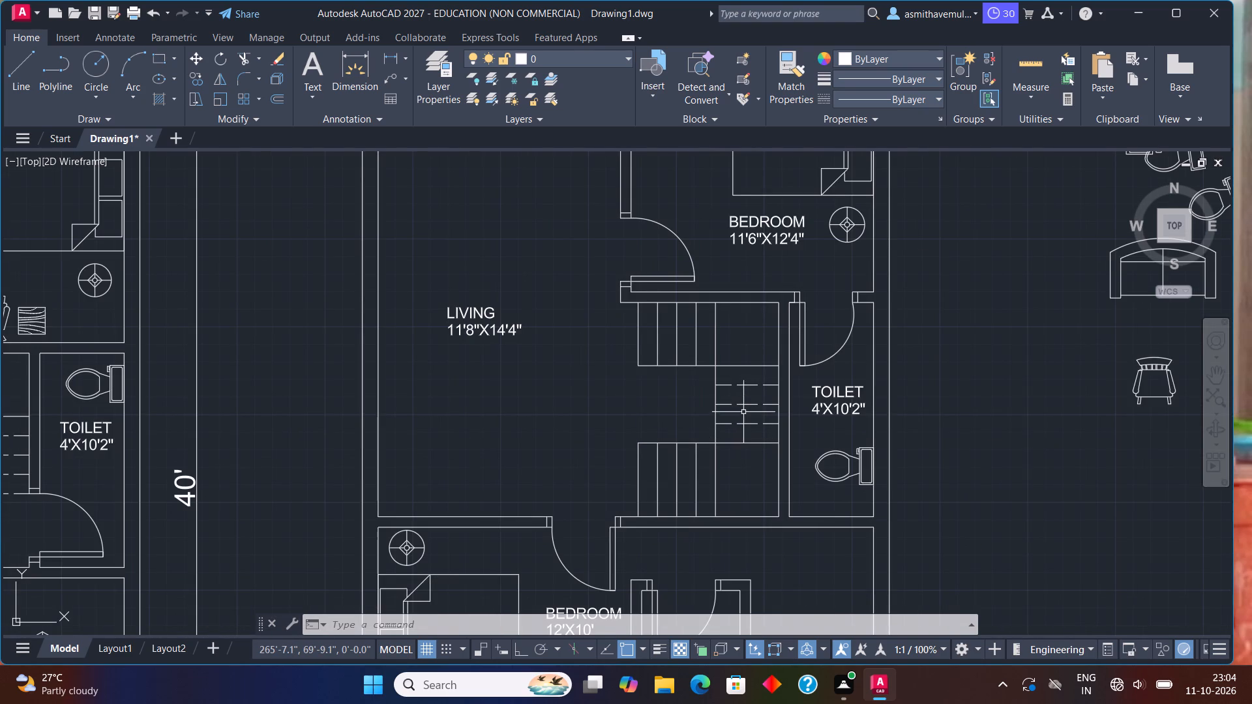
Trim away the solid line across the second plan's stair landing, level with the upper flight's south edge.
middle_drag(743, 412, 657, 427)
scroll(664, 326, up, 1)
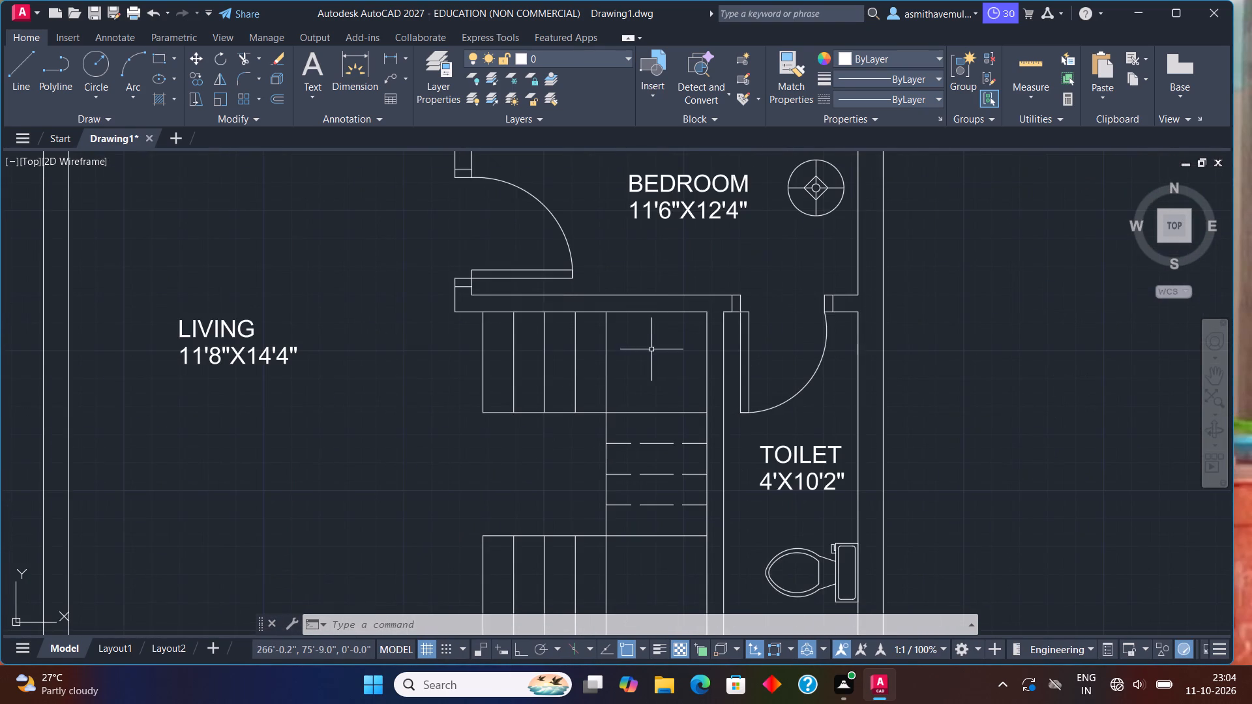
scroll(650, 351, up, 1)
text(TRIM)
key(Return)
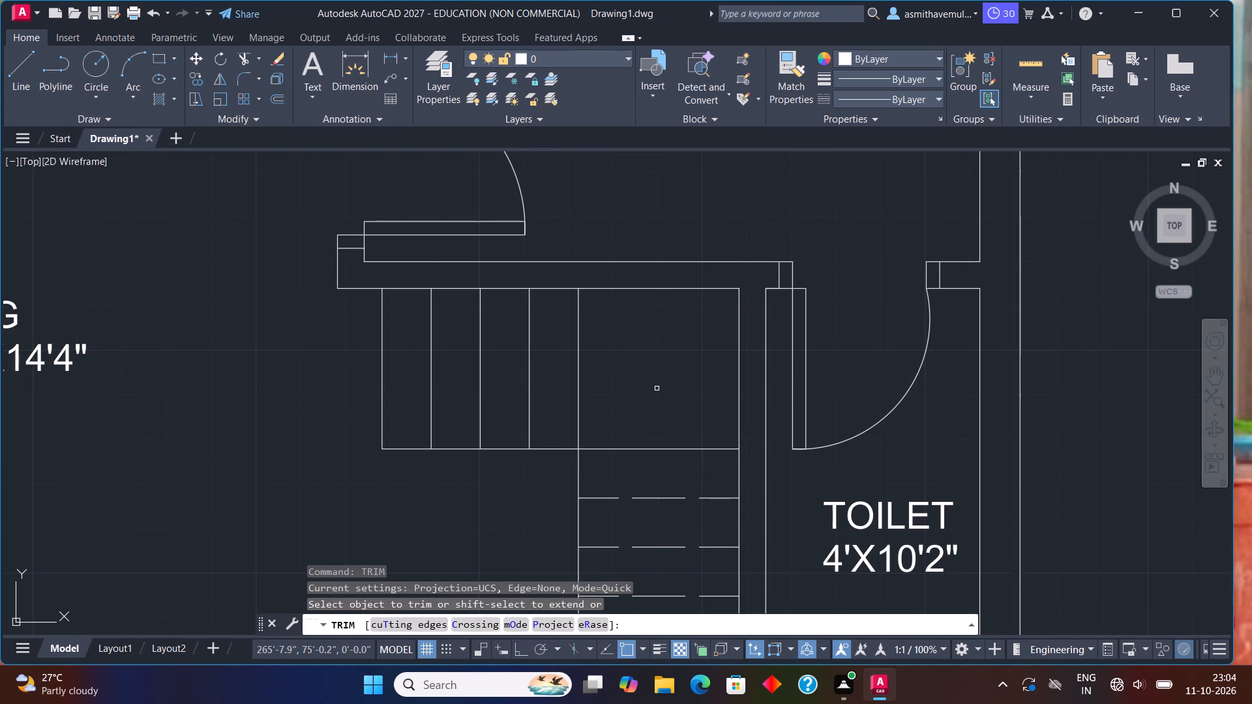
click(667, 450)
scroll(668, 443, down, 1)
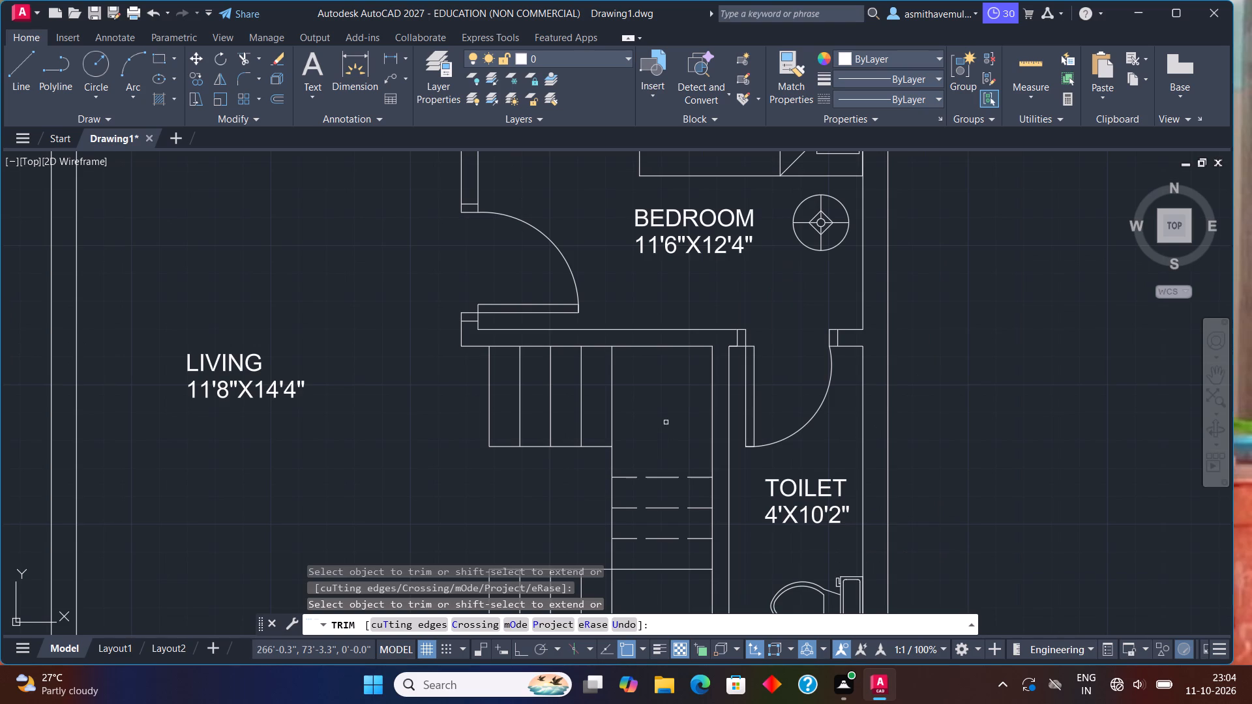
key(Escape)
Draw an ACAD_ISO02W100 dashed line across the east stair bay, from the upper flight's southeast corner to the toilet-side wall.
key(l)
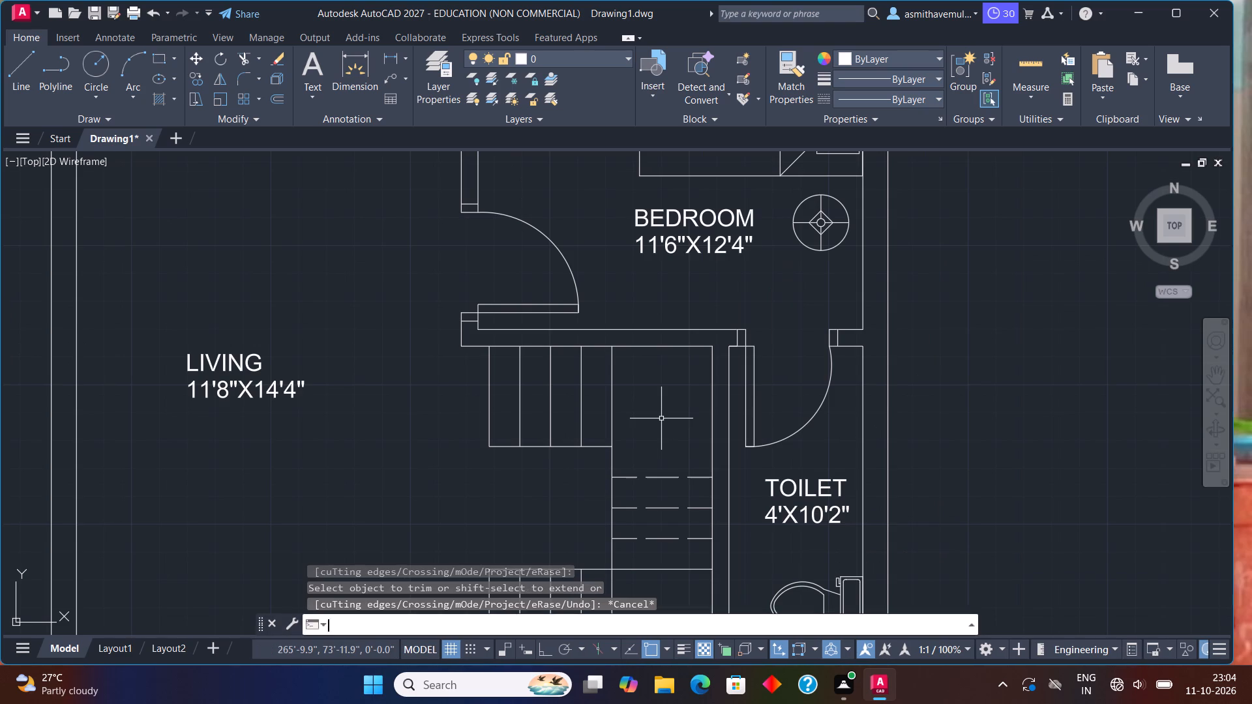
key(Return)
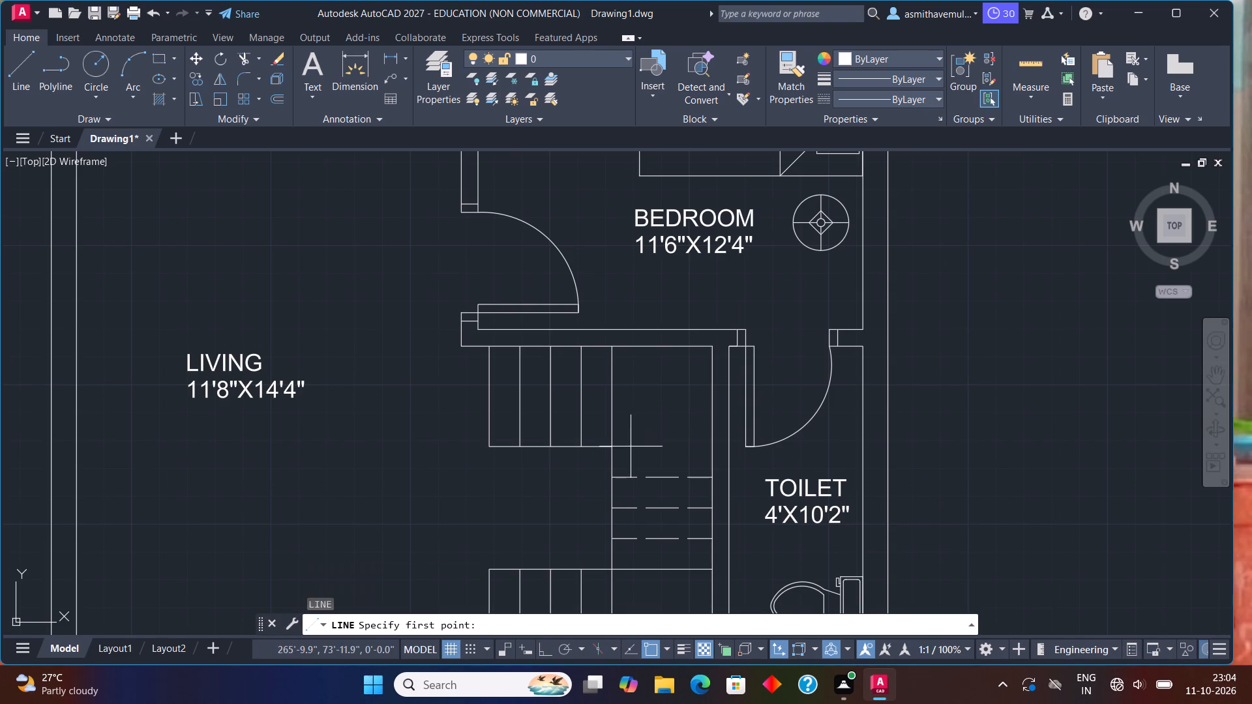
click(902, 102)
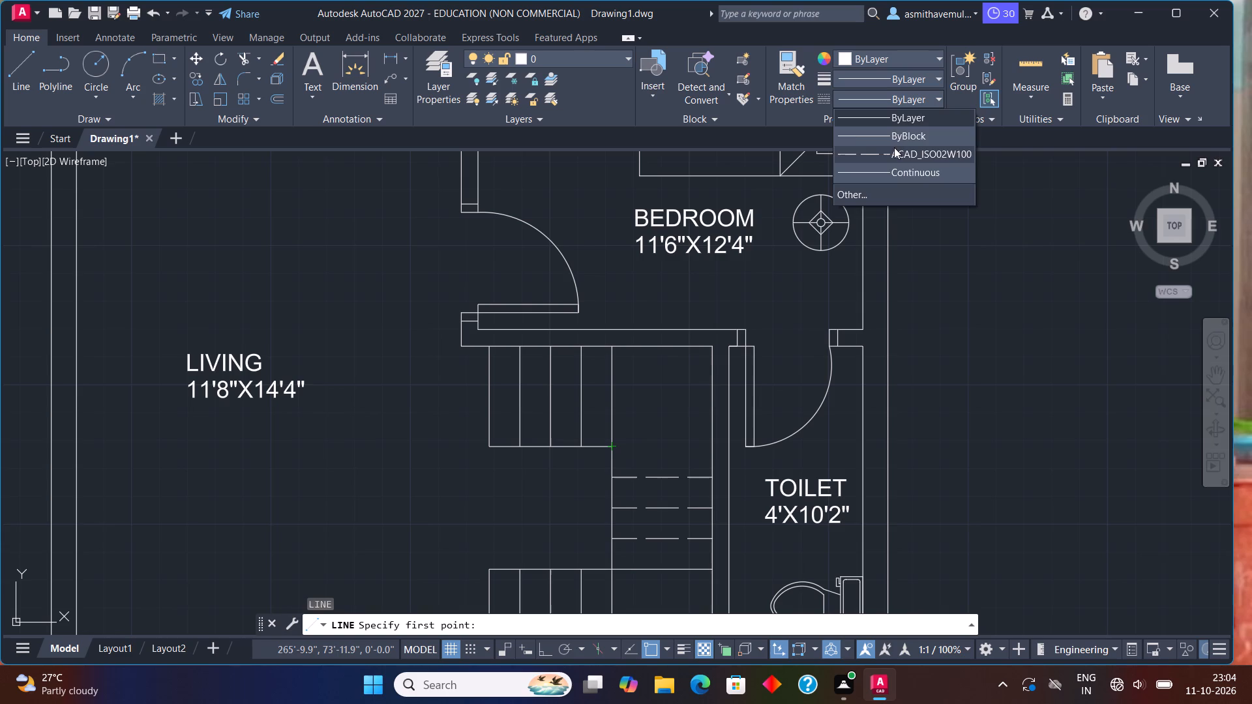
click(894, 151)
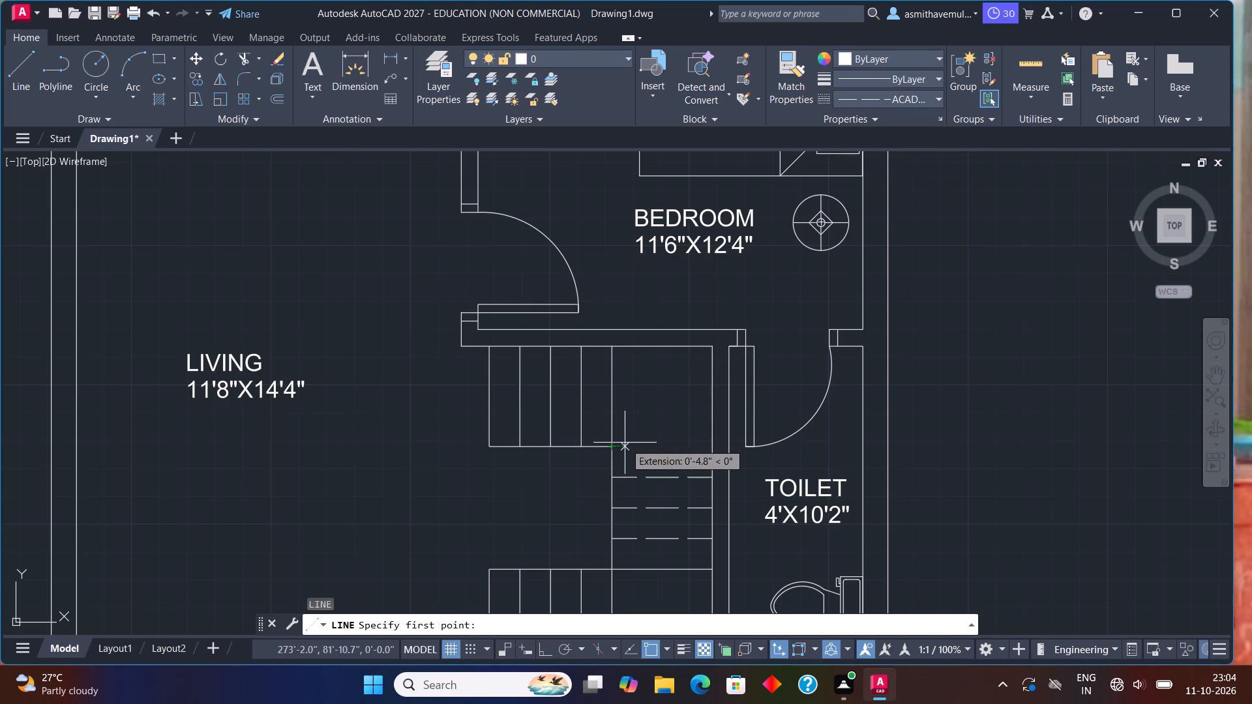
click(614, 449)
drag(717, 445, 719, 452)
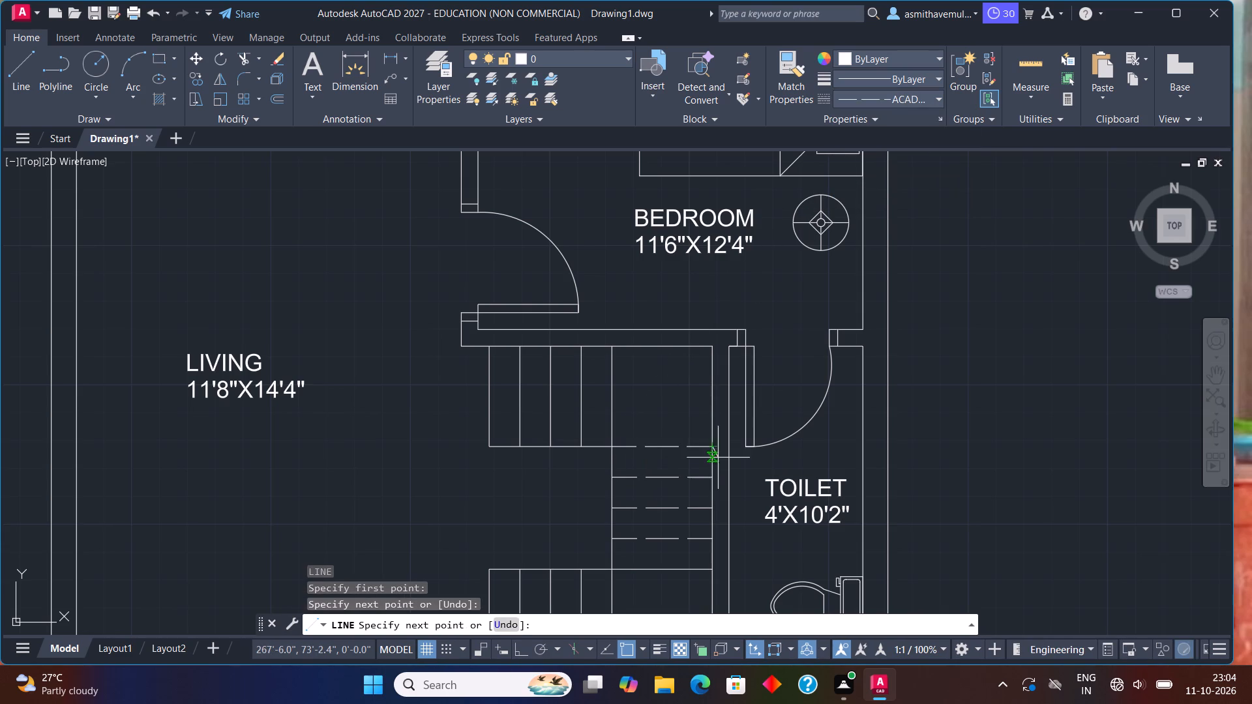
key(Escape)
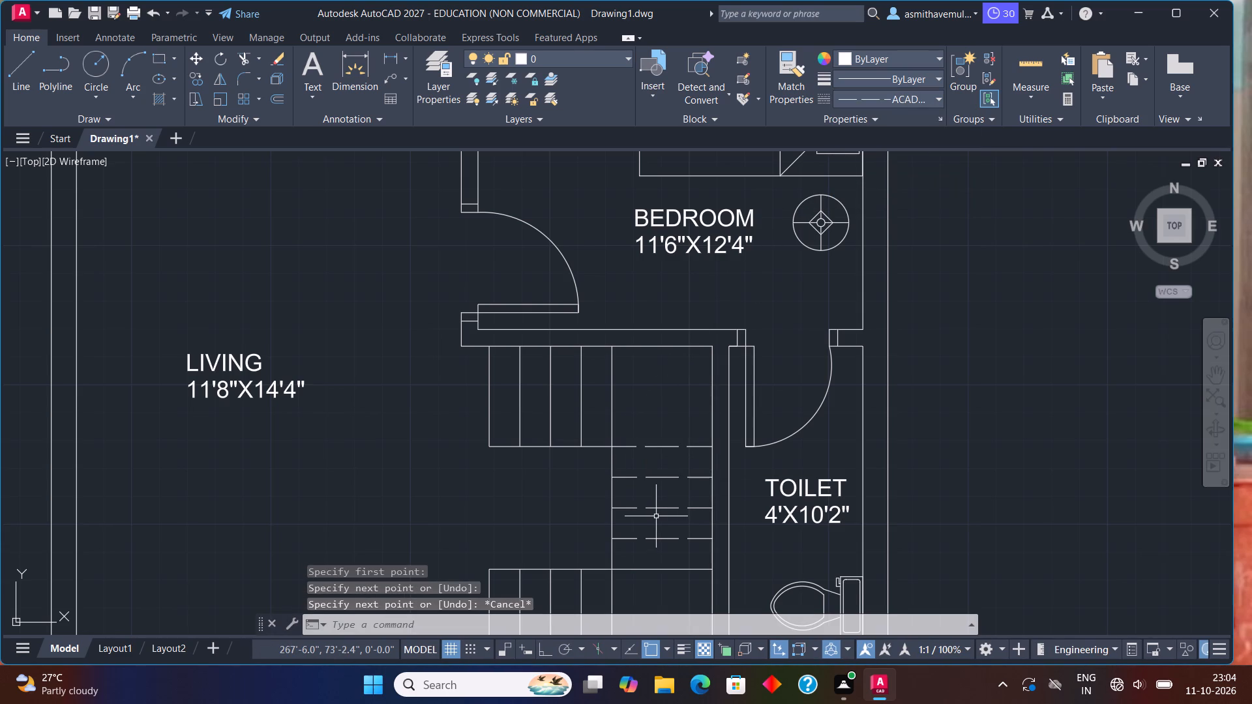
Trim the solid line crossing the east stair bay at the lower flight's north edge and the vertical line bounding that flight's east side.
middle_drag(666, 473, 687, 310)
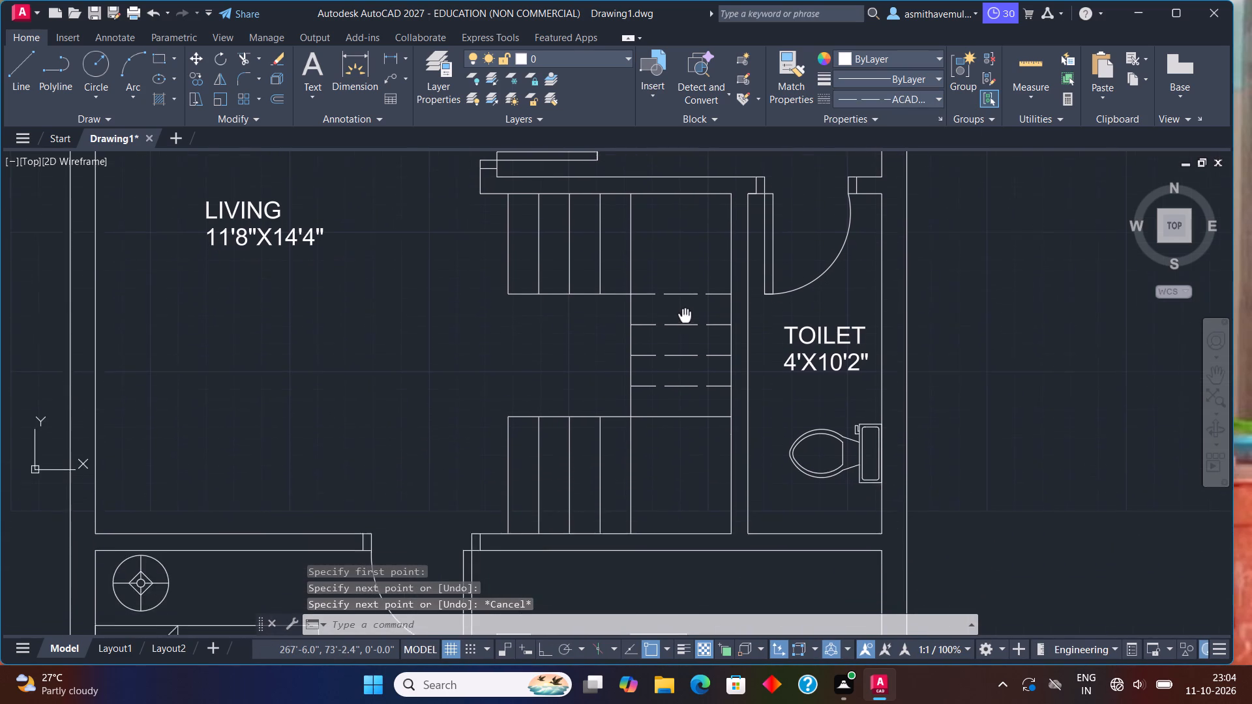
middle_drag(687, 310, 687, 309)
text(TRU)
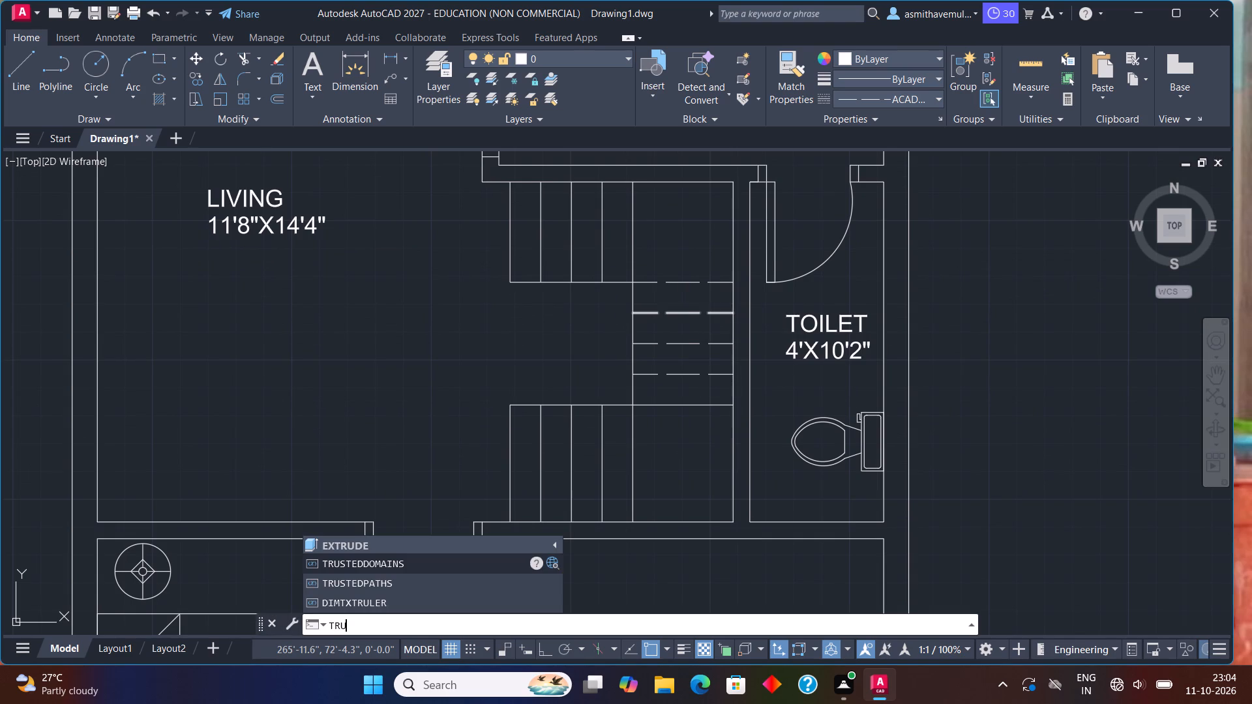
key(BackSpace)
key(BackSpace)
text(IM)
key(Return)
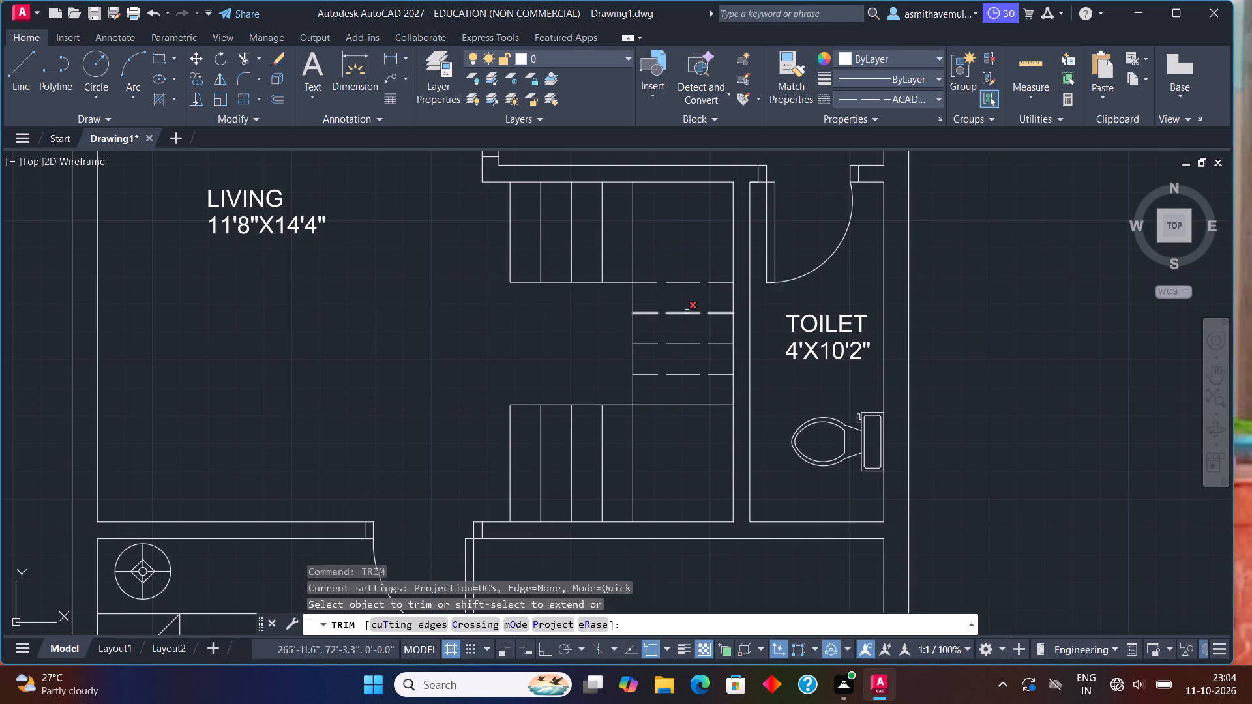
click(687, 404)
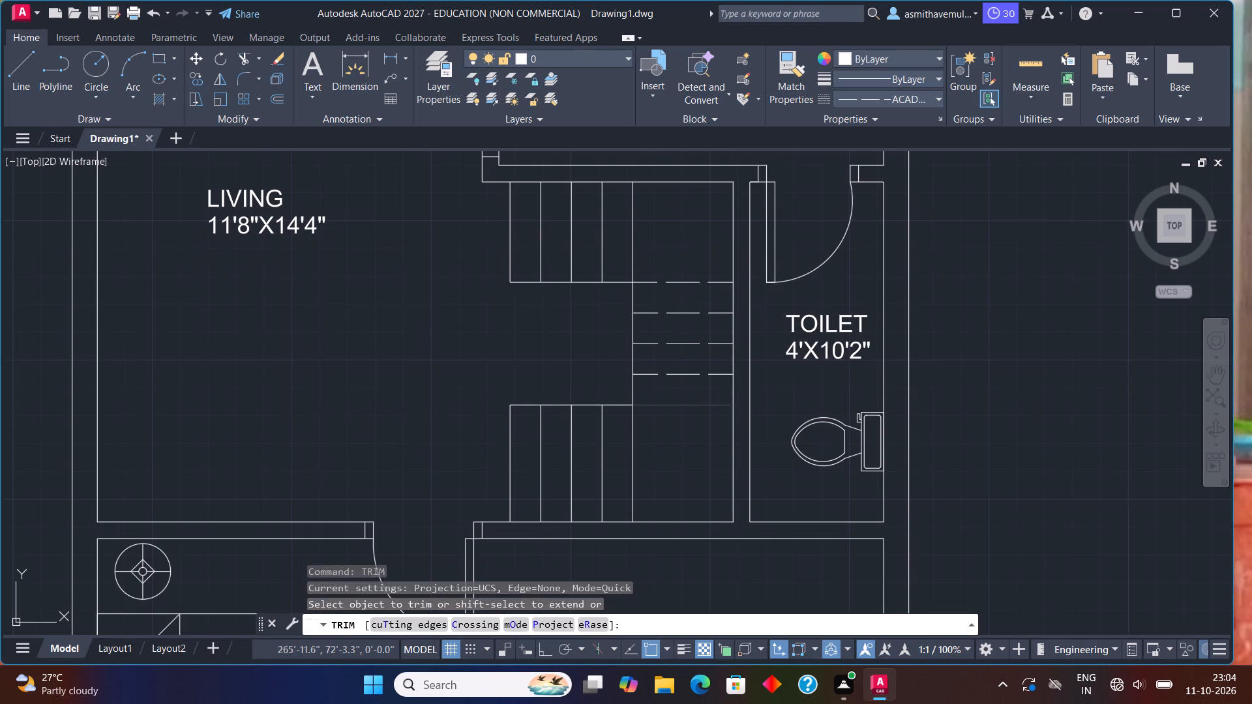
click(633, 436)
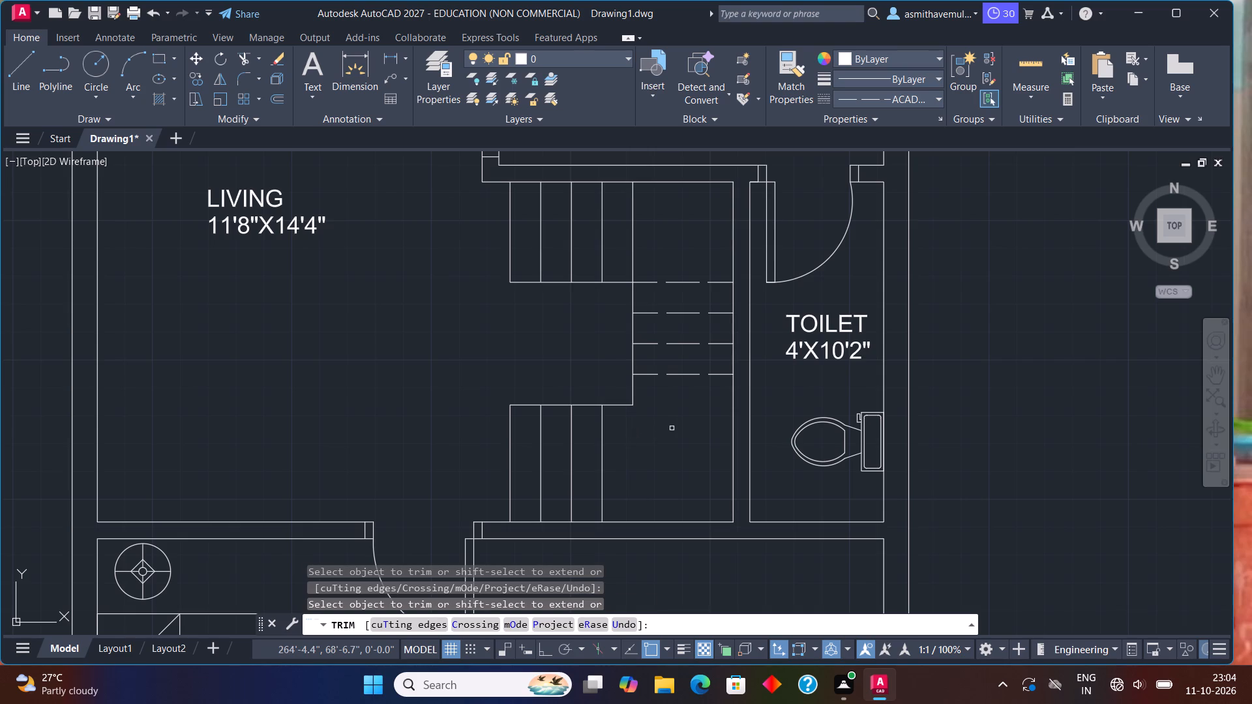
key(Escape)
Draw two dashed lines from the lower flight's northeast corner: one east to the toilet-side wall, one south to the bedroom wall.
key(l)
key(Return)
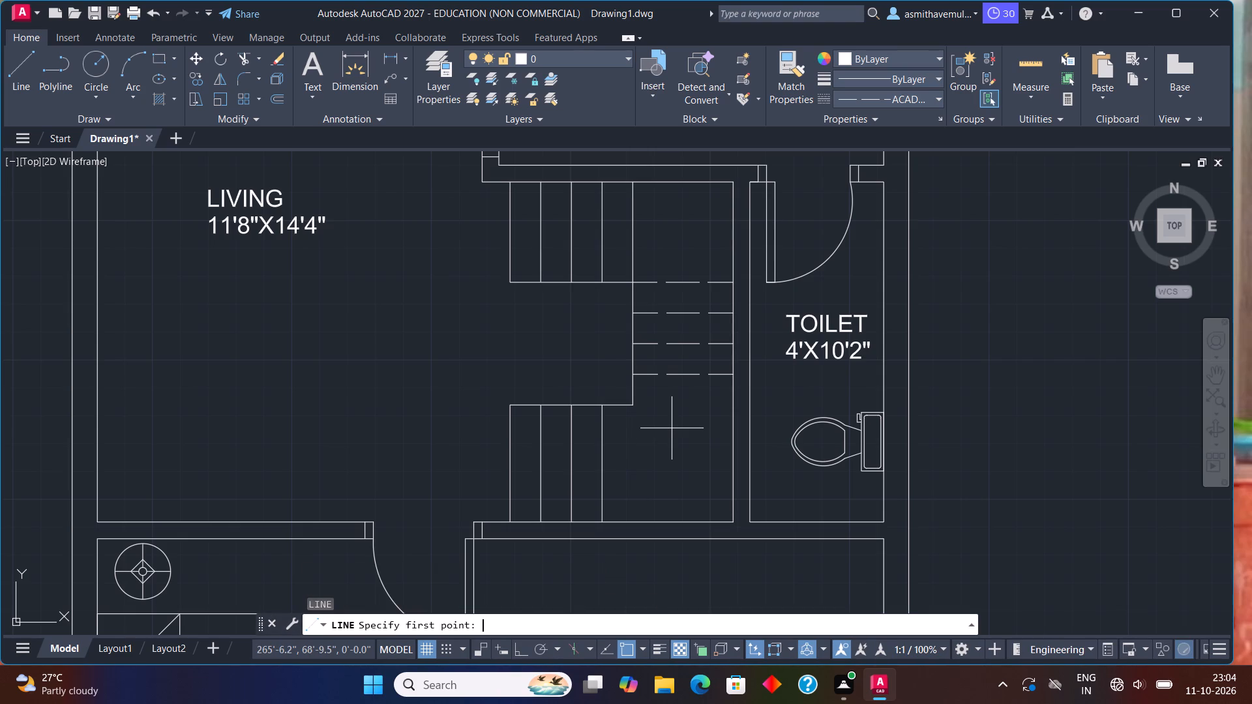
click(634, 409)
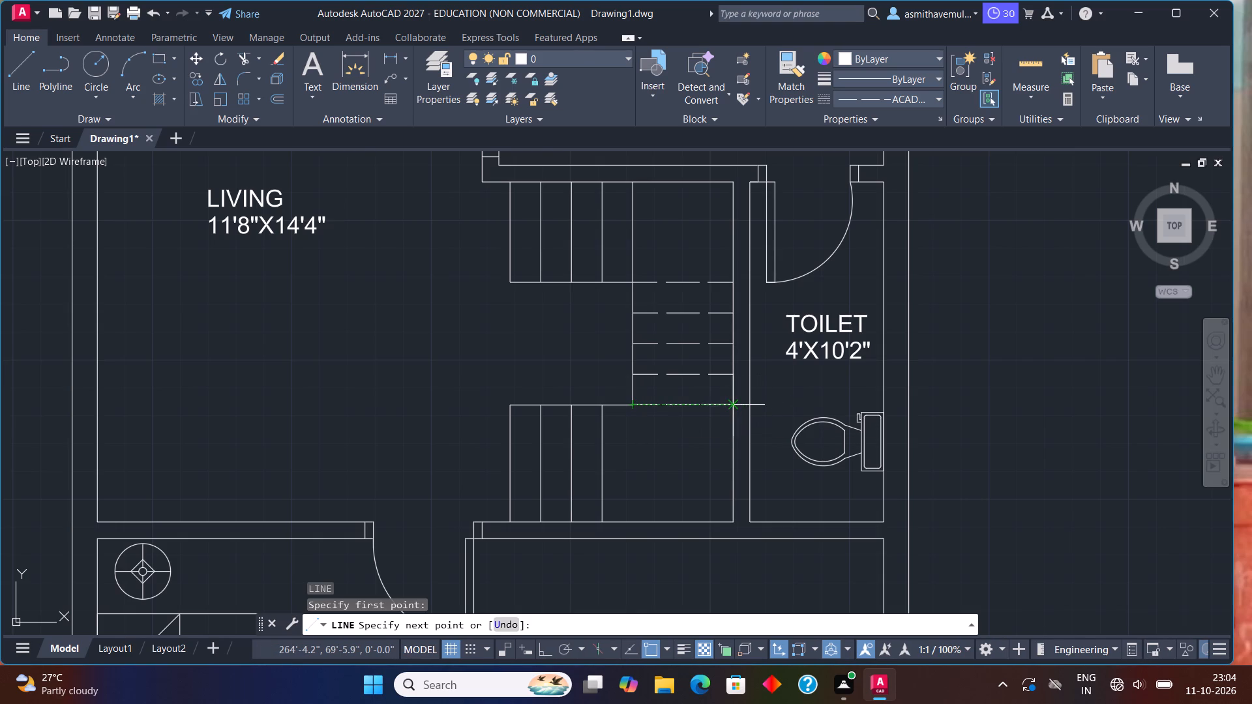
click(734, 407)
key(Escape)
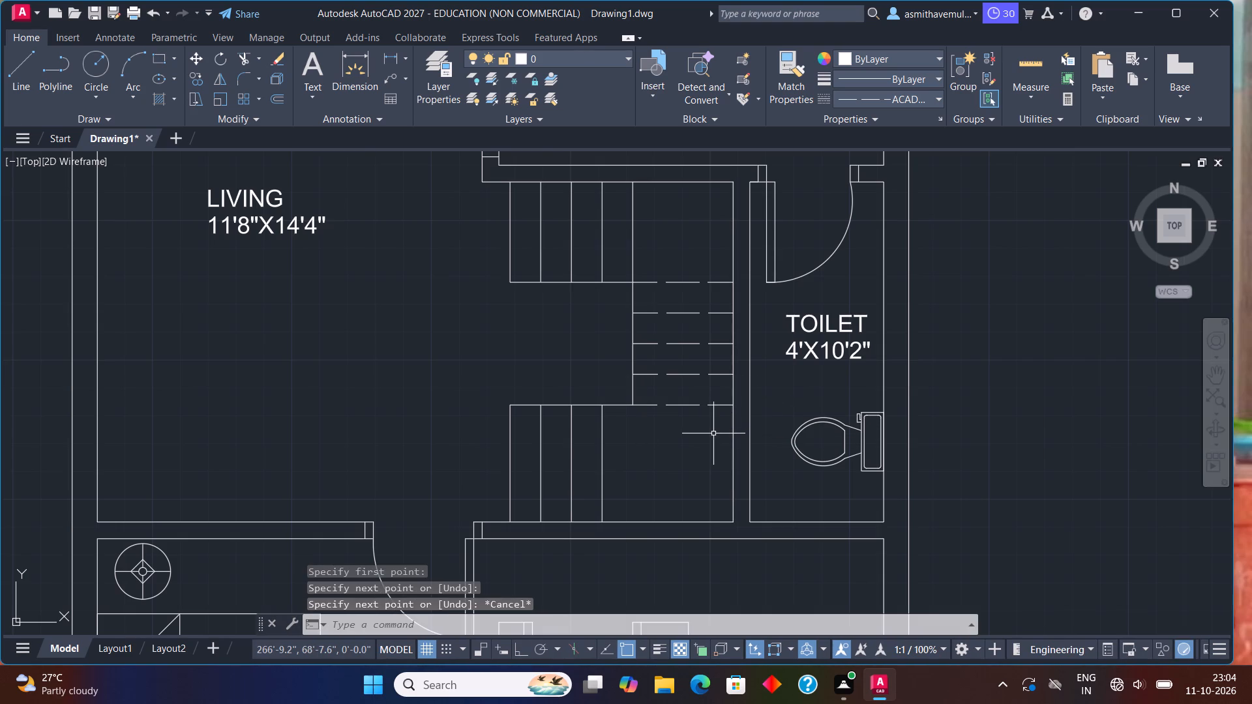
key(l)
key(Return)
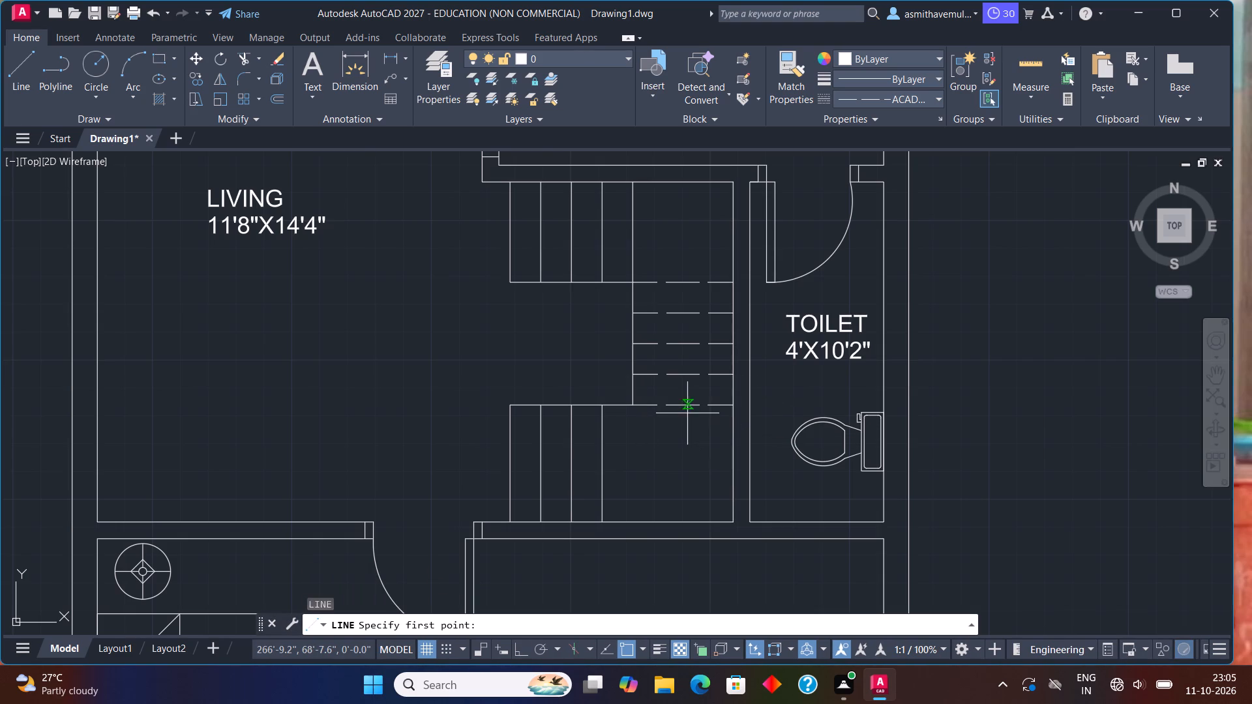
click(633, 407)
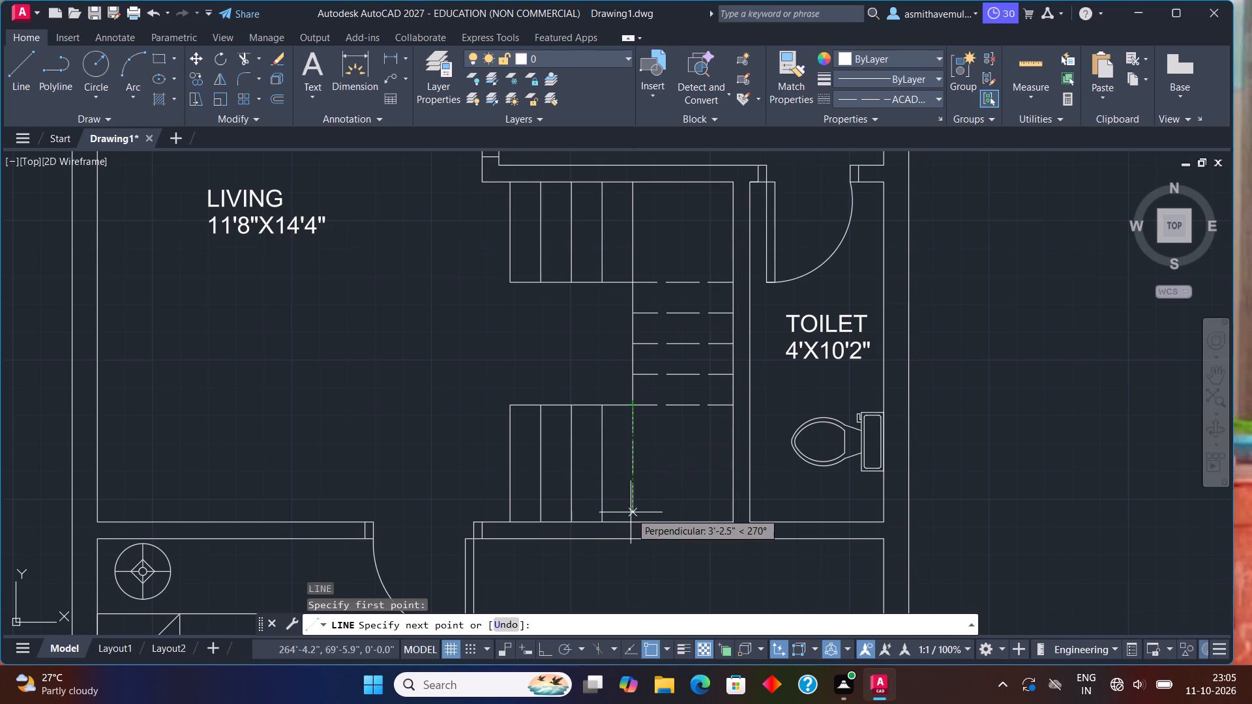
click(637, 521)
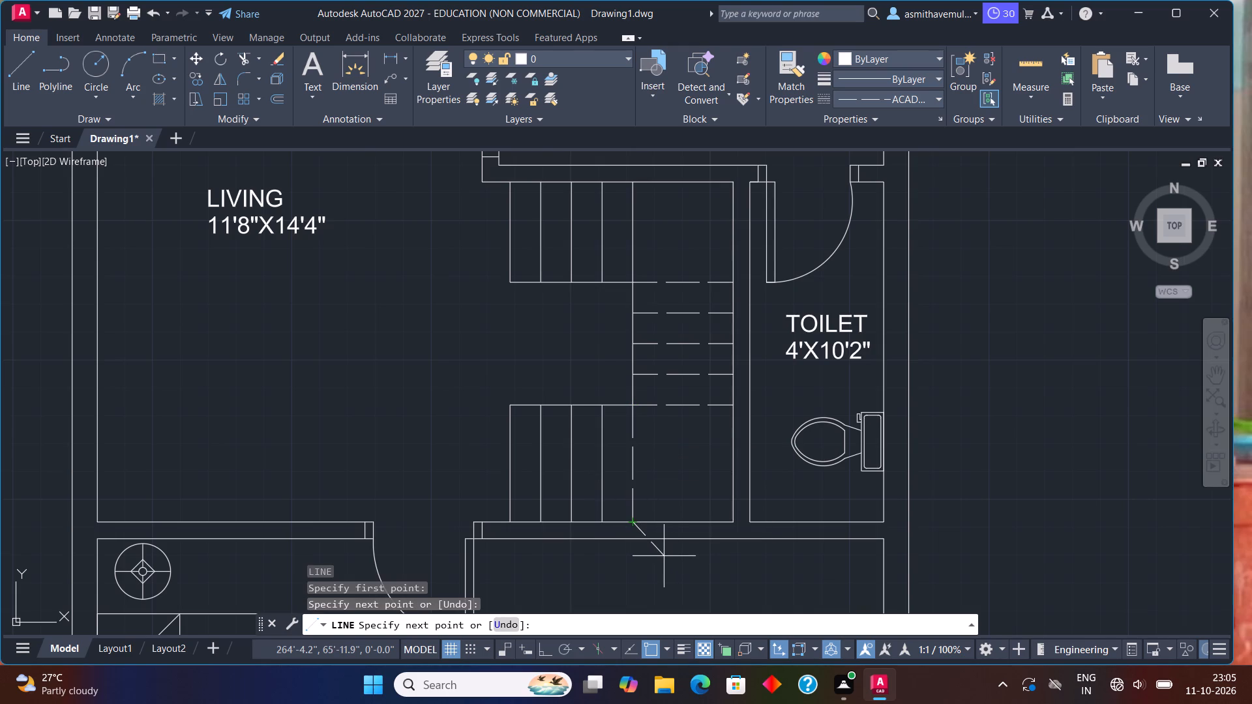
key(Escape)
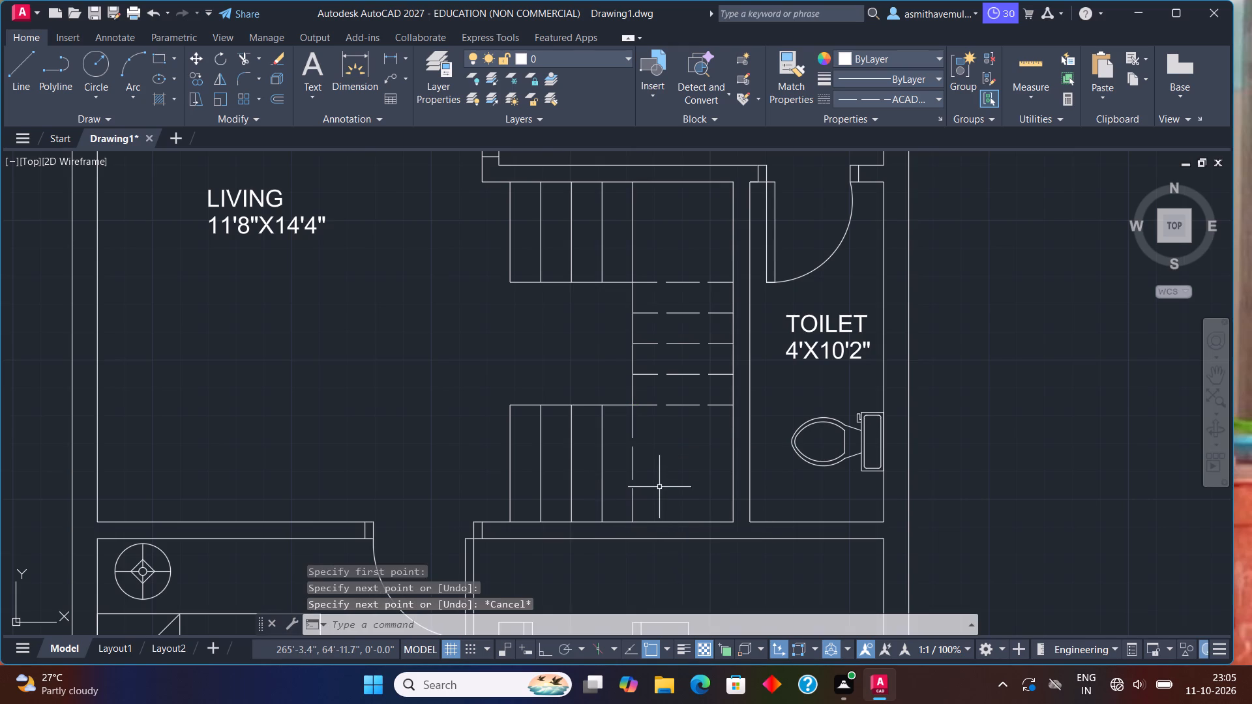
Change the four remaining solid vertical tread lines of the lower stair flight to the ACAD_ISO02W100 linetype.
scroll(659, 487, up, 1)
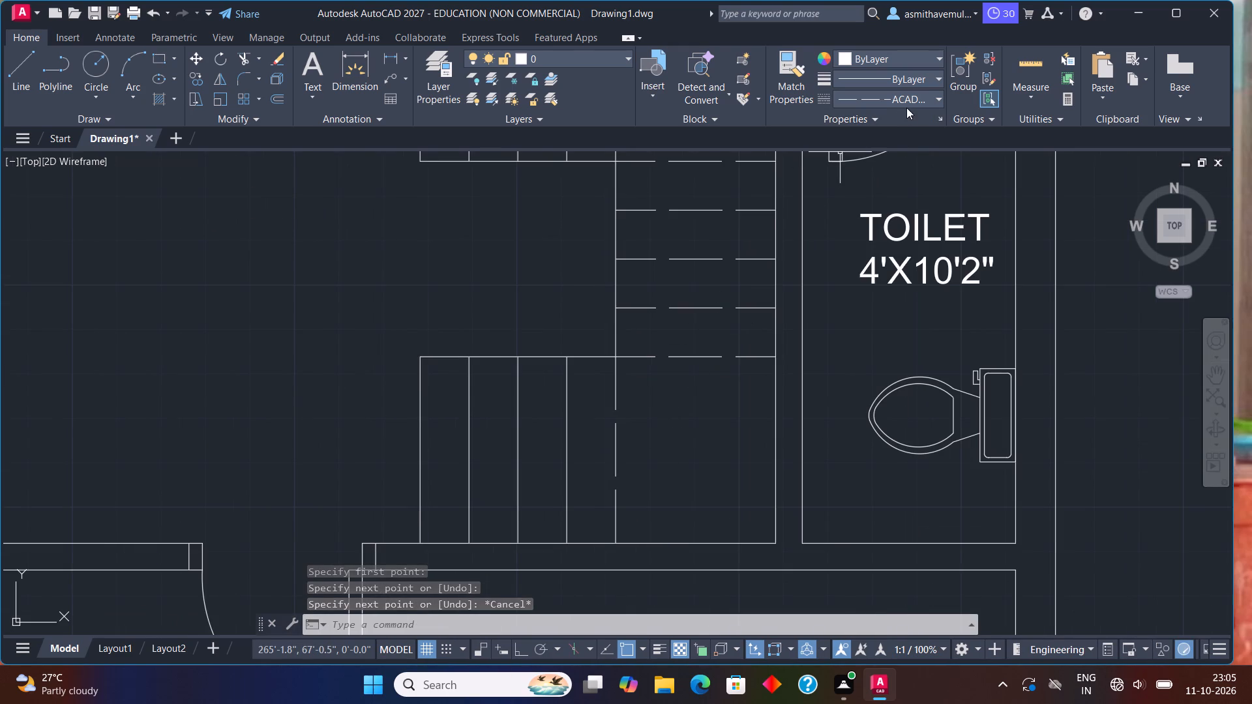
click(567, 448)
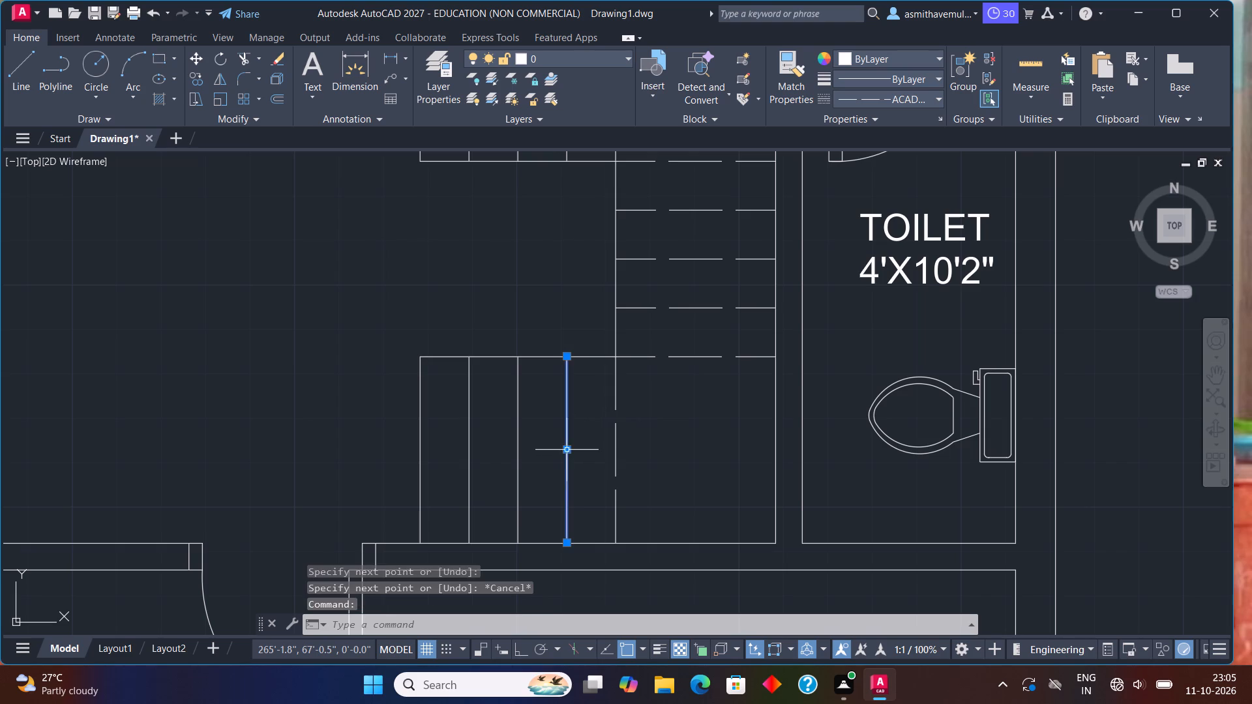
click(908, 101)
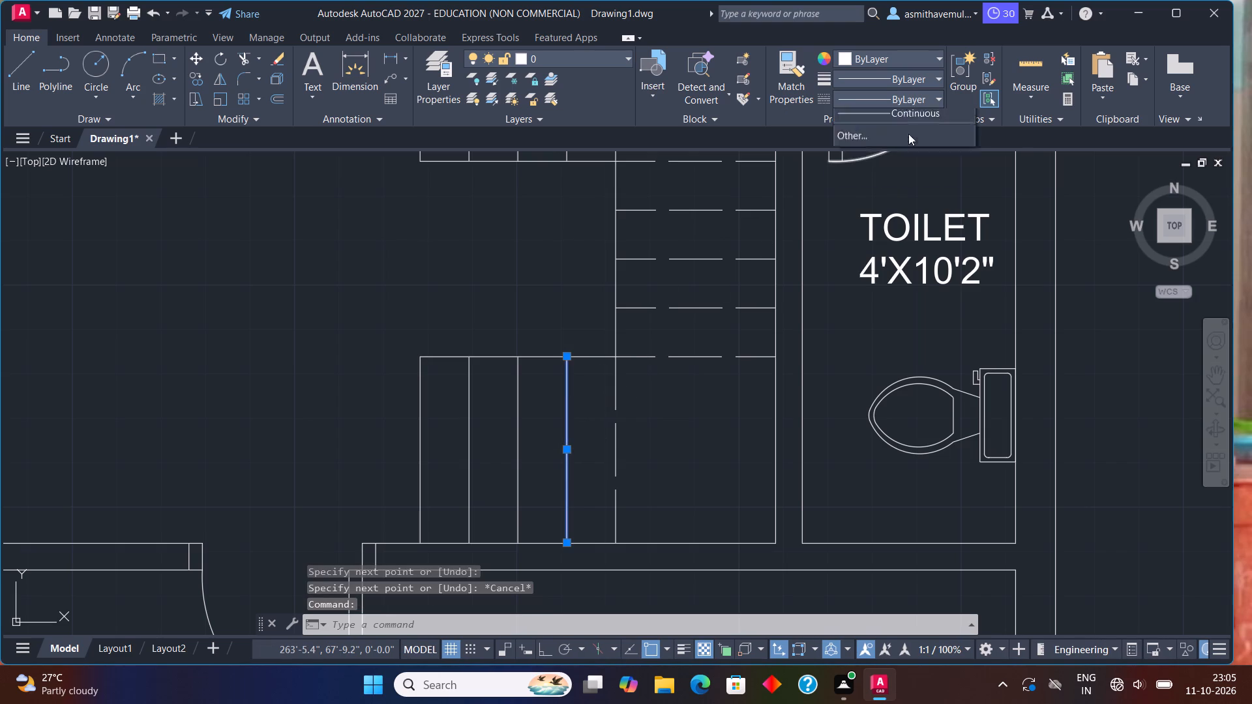
click(917, 149)
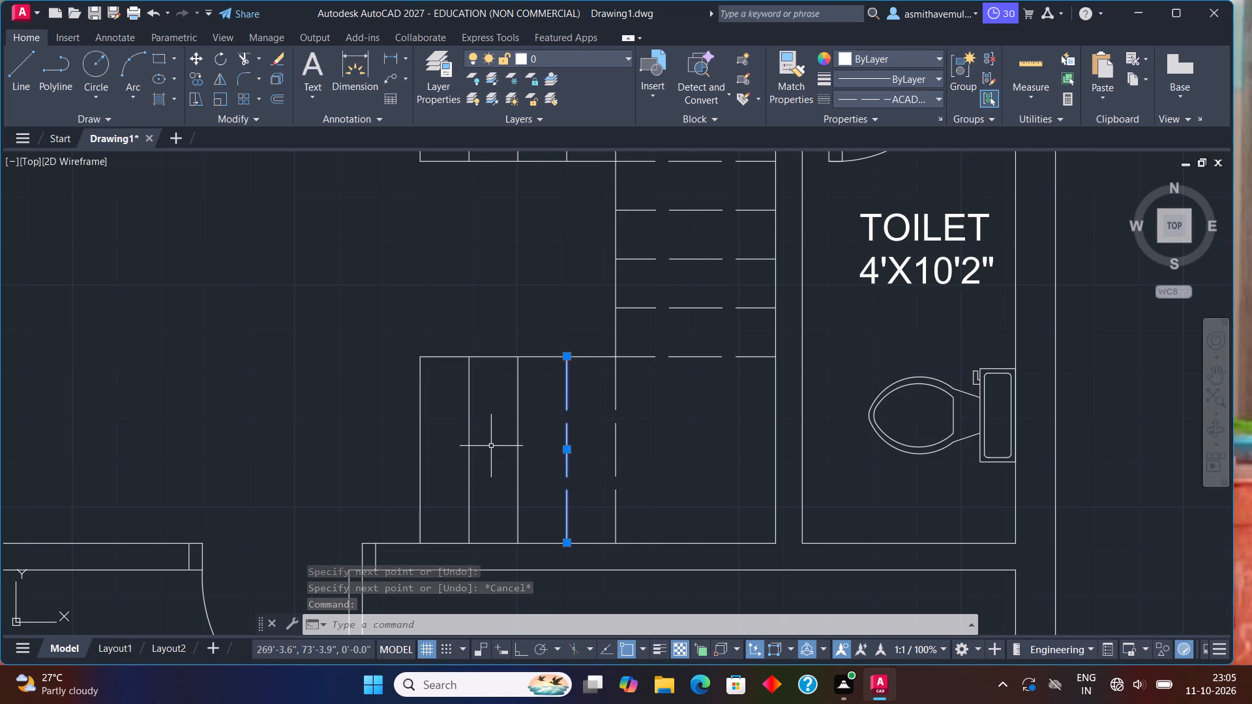
click(518, 463)
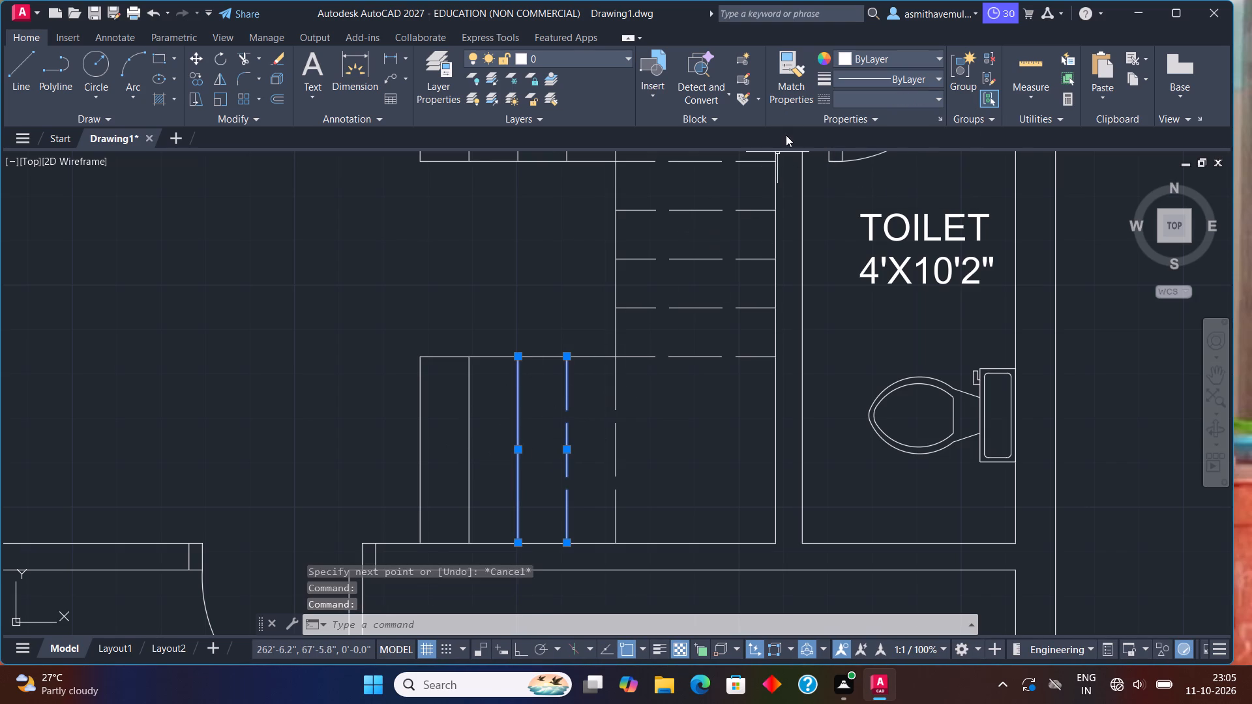
click(859, 100)
click(874, 153)
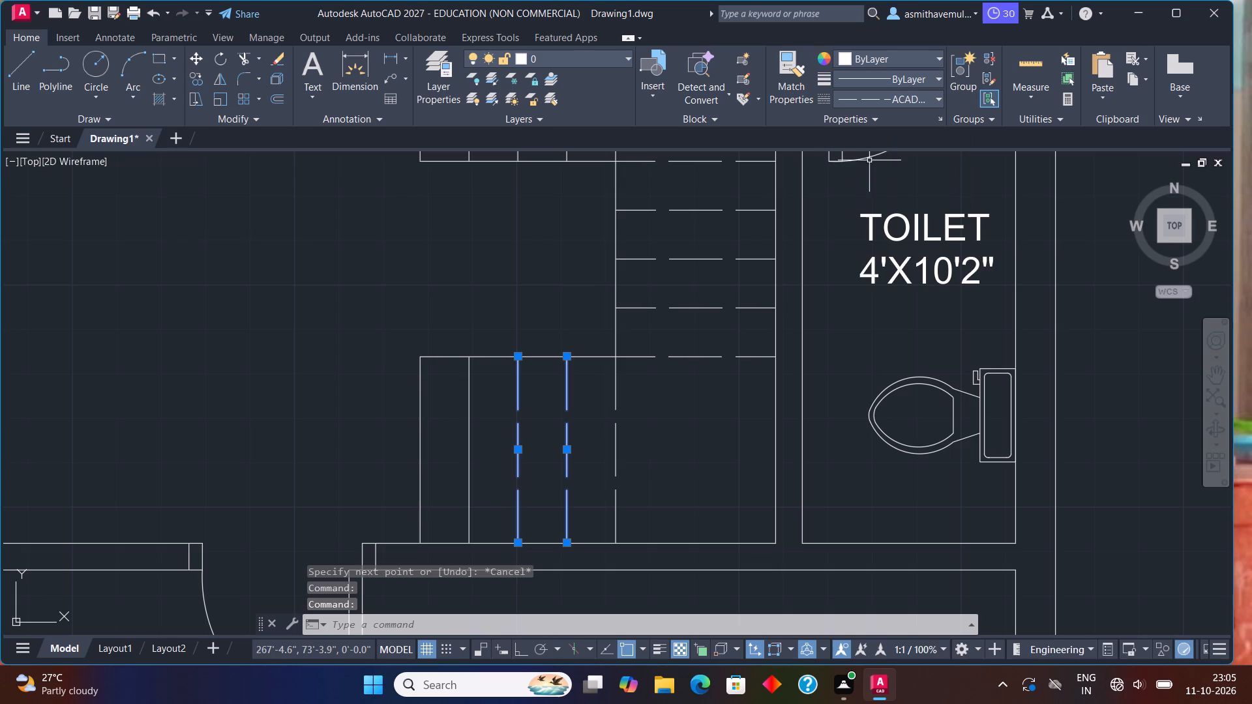
click(471, 417)
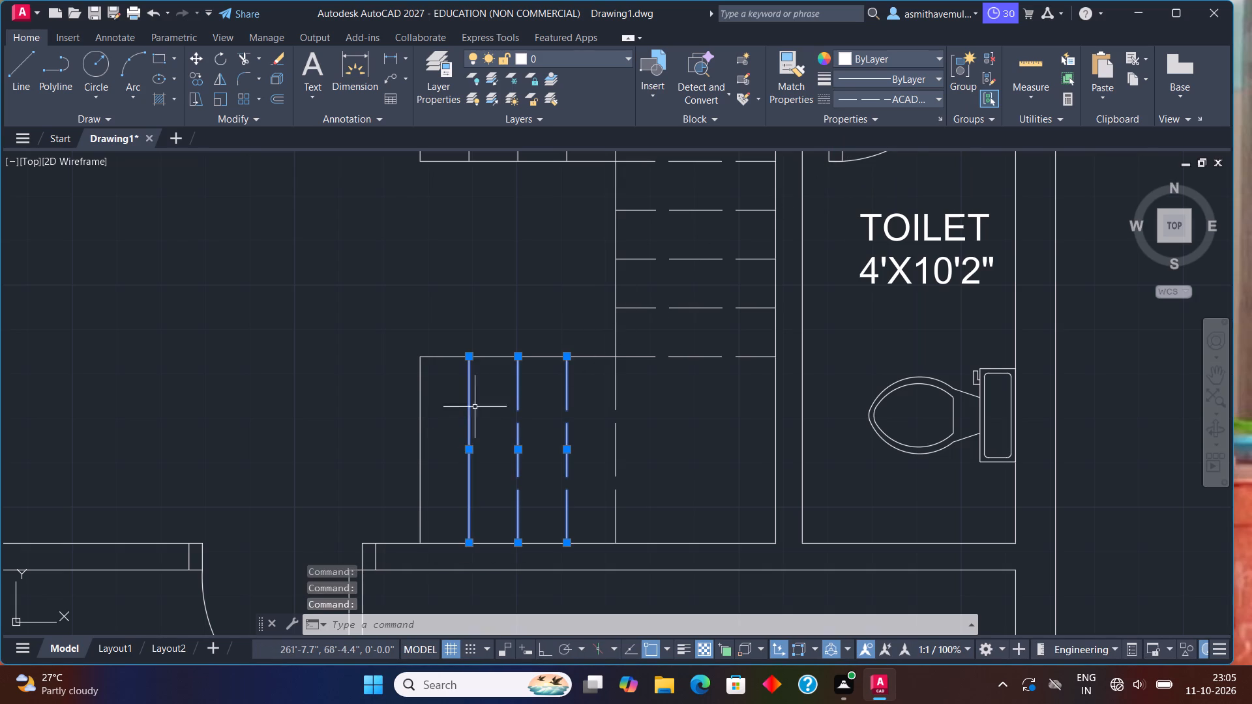
click(936, 98)
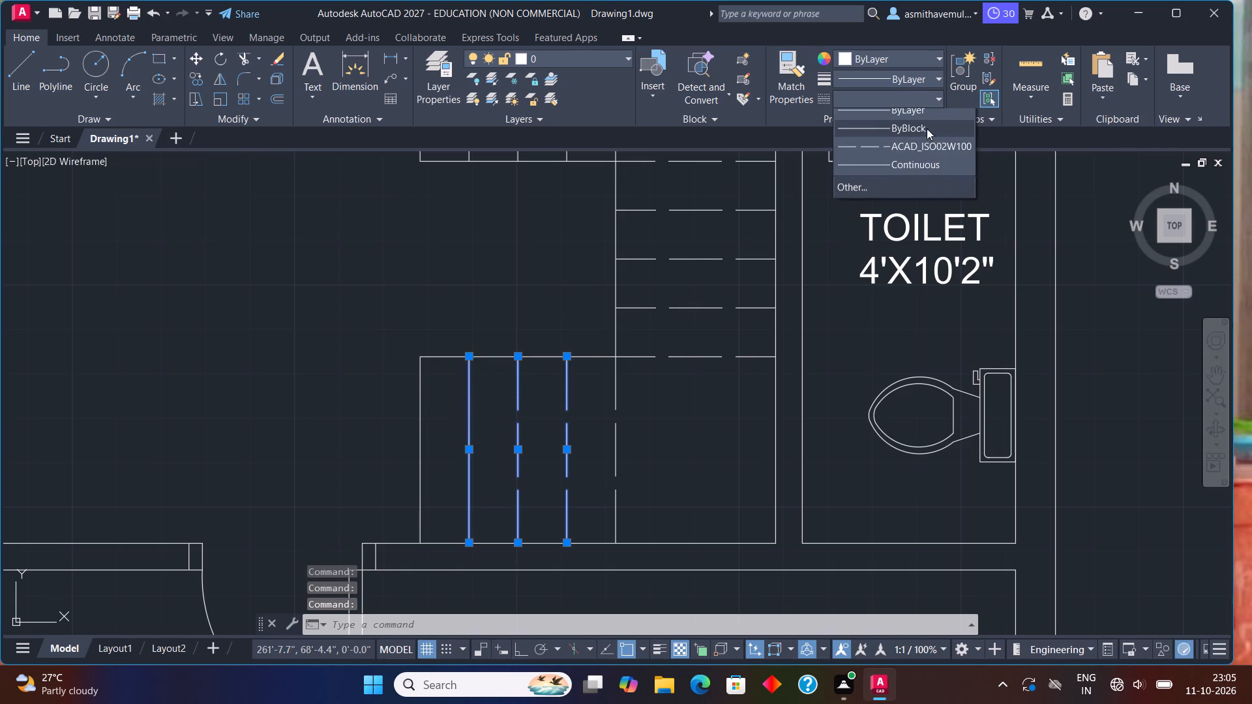
click(912, 155)
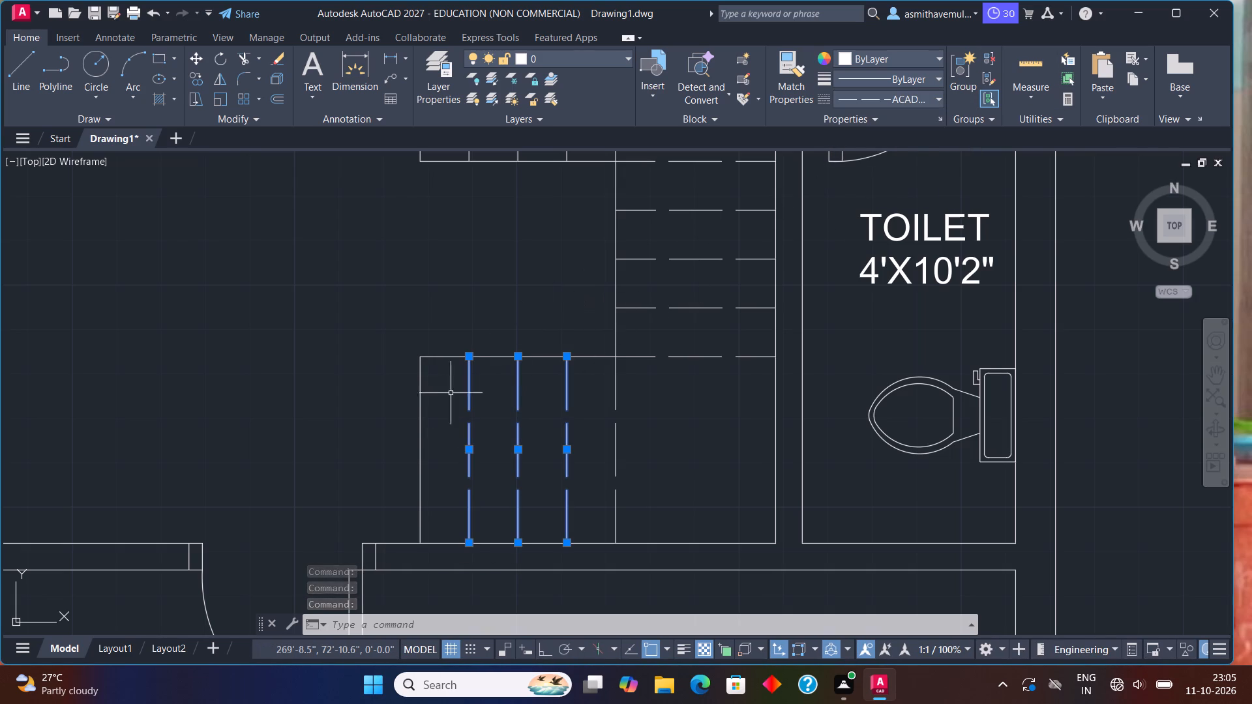
click(419, 411)
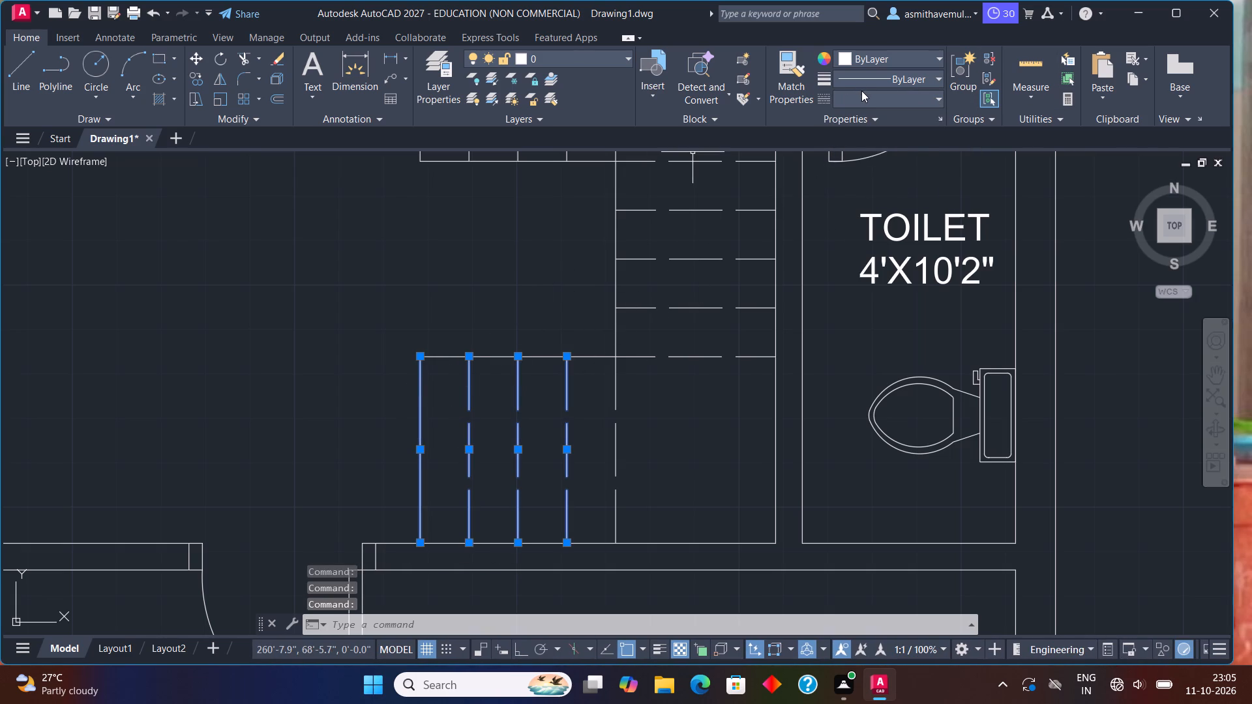
click(861, 100)
click(863, 153)
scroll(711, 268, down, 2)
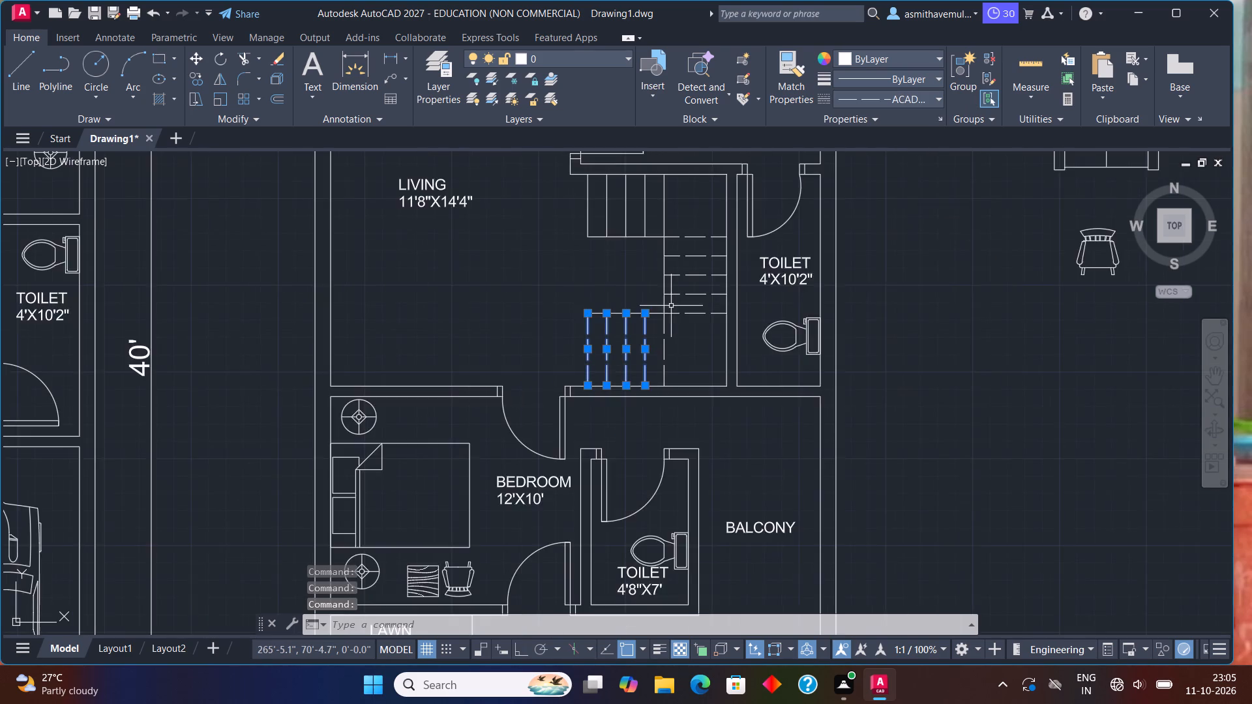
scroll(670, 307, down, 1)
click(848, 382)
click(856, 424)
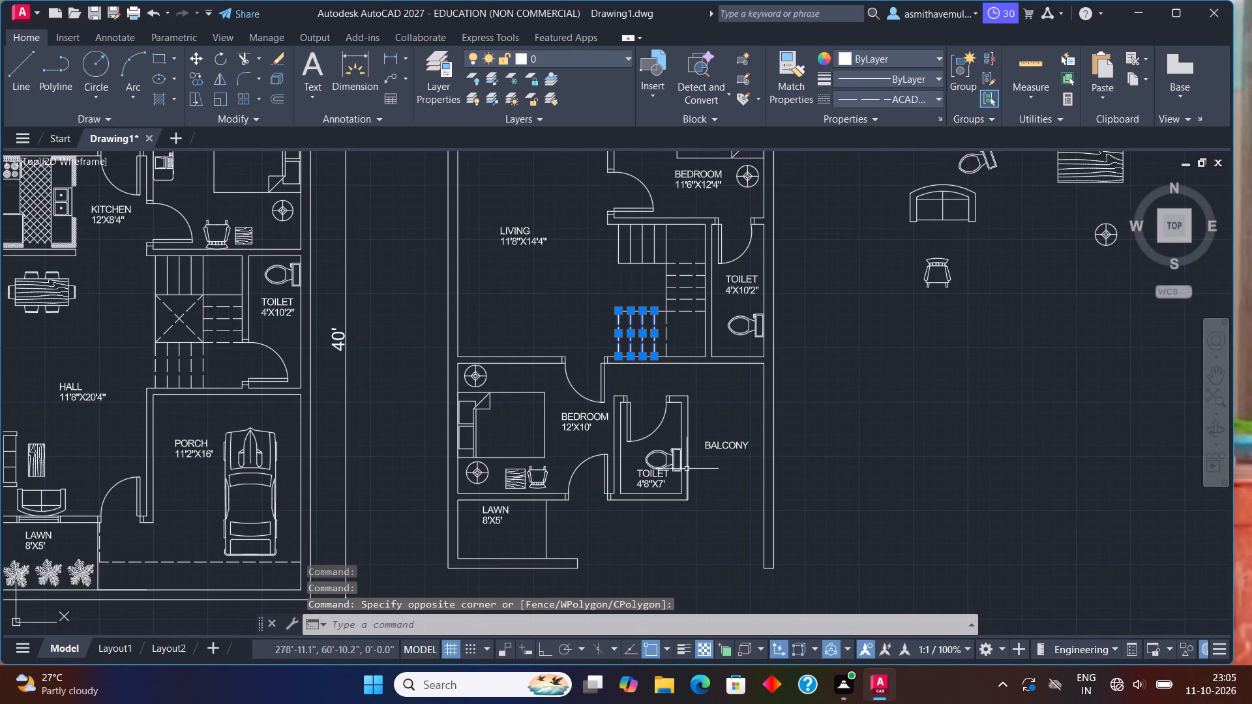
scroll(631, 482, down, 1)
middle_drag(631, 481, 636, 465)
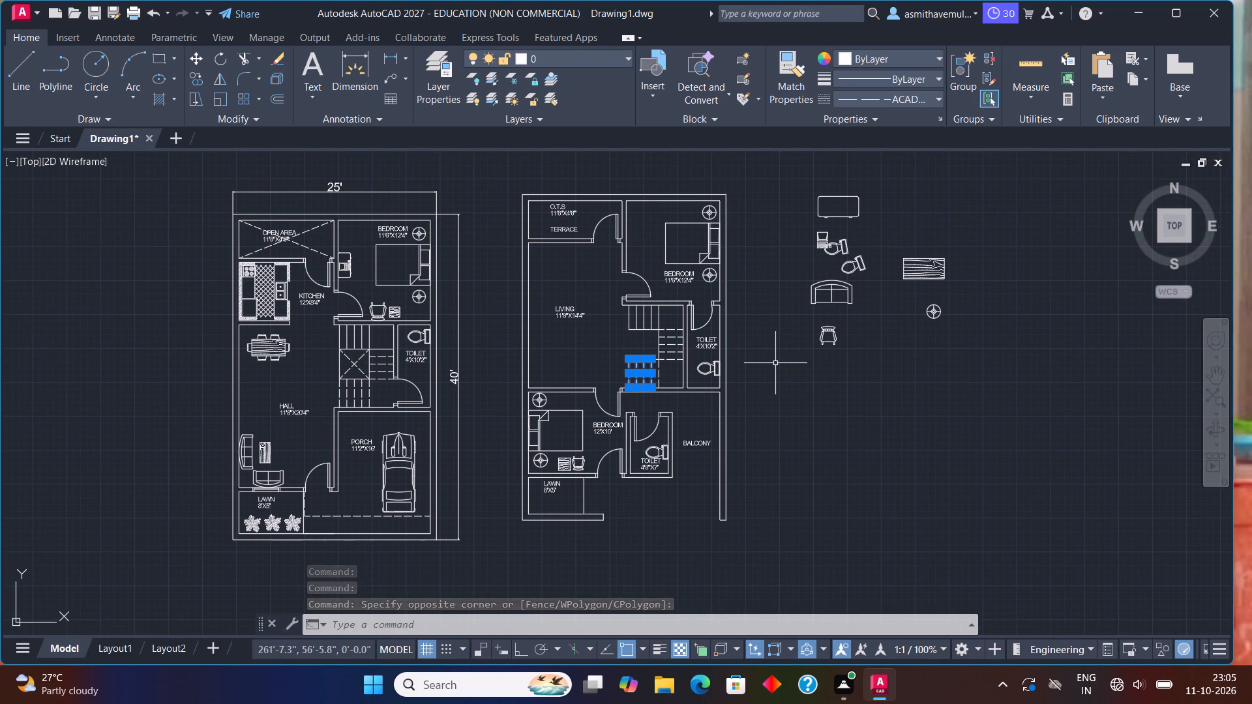
Insert a Trees - Imperial block from the tool palettes into the empty area south of the loose furniture.
key(Escape)
key(ctrl+3)
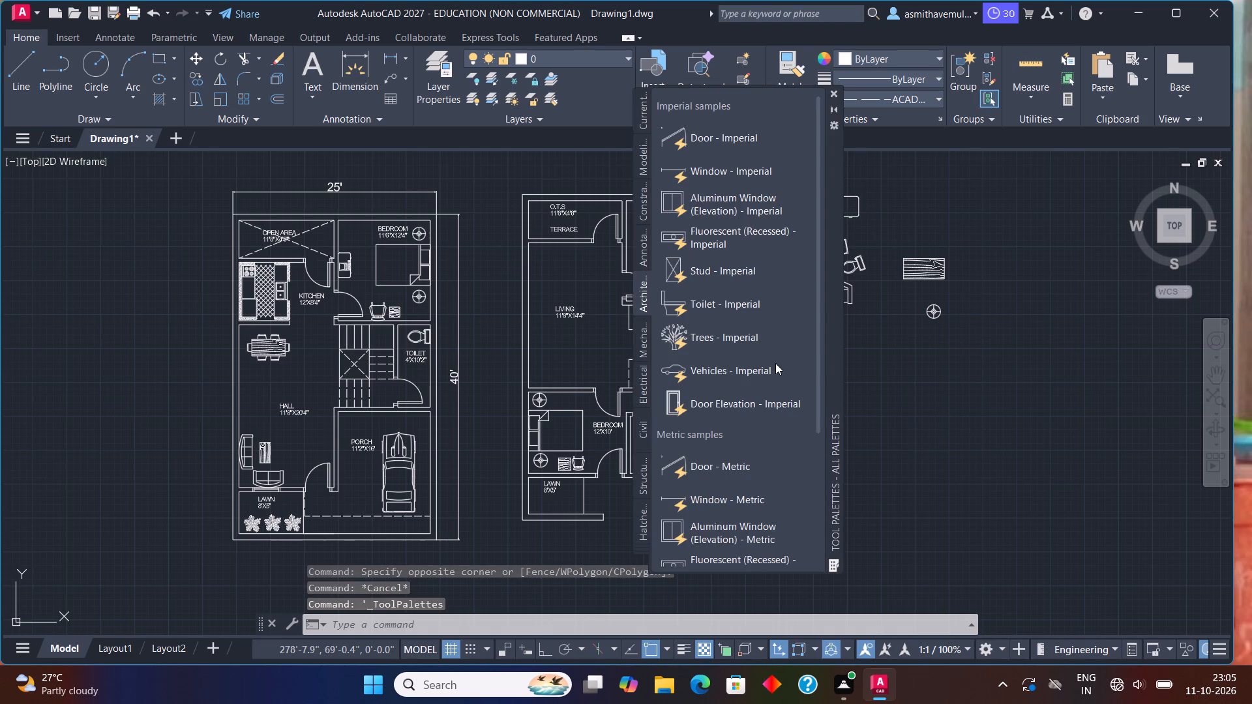
drag(743, 336, 925, 419)
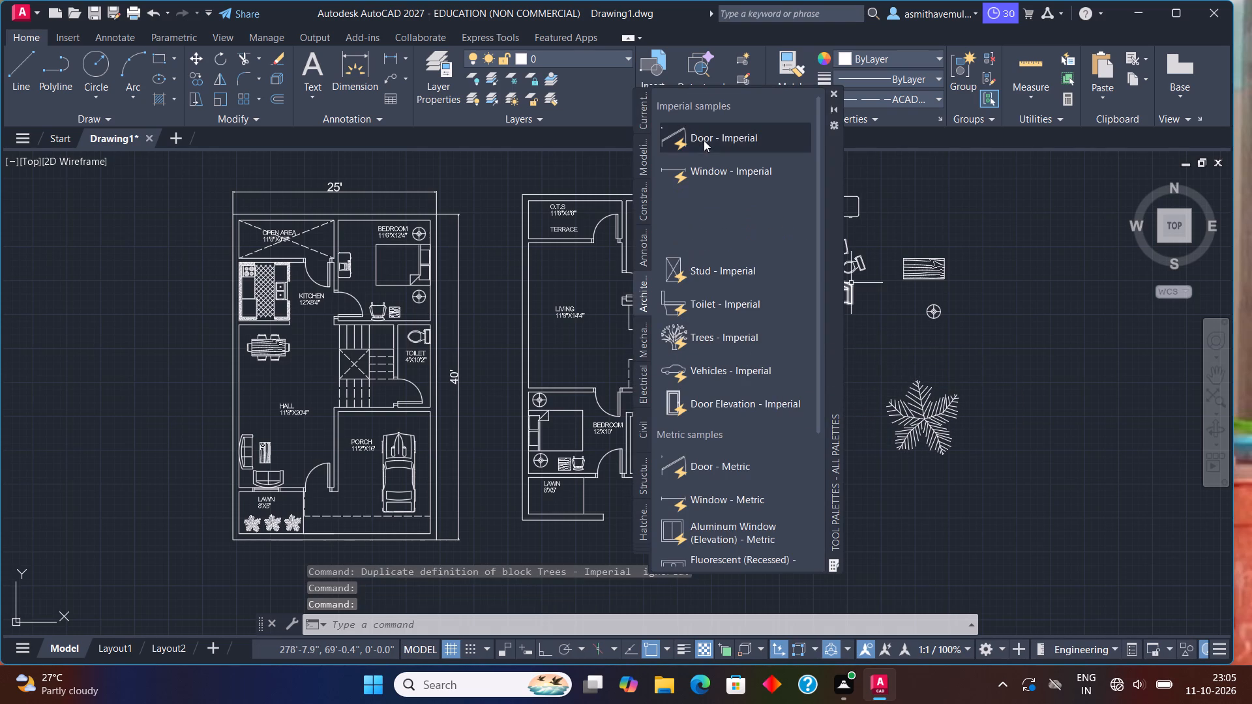
click(830, 92)
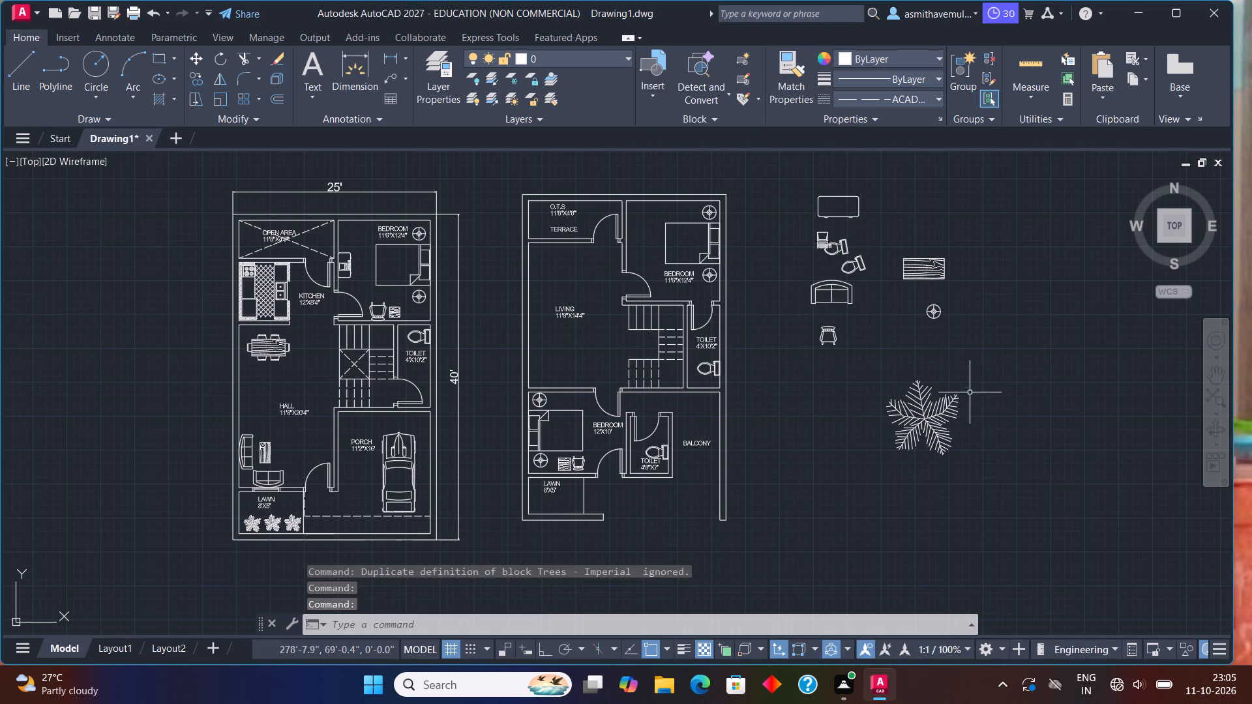
Scale the inserted tree down by eye to roughly half size, using its southern leaf tip as the base point.
drag(952, 393, 913, 425)
text(SCALE)
key(Return)
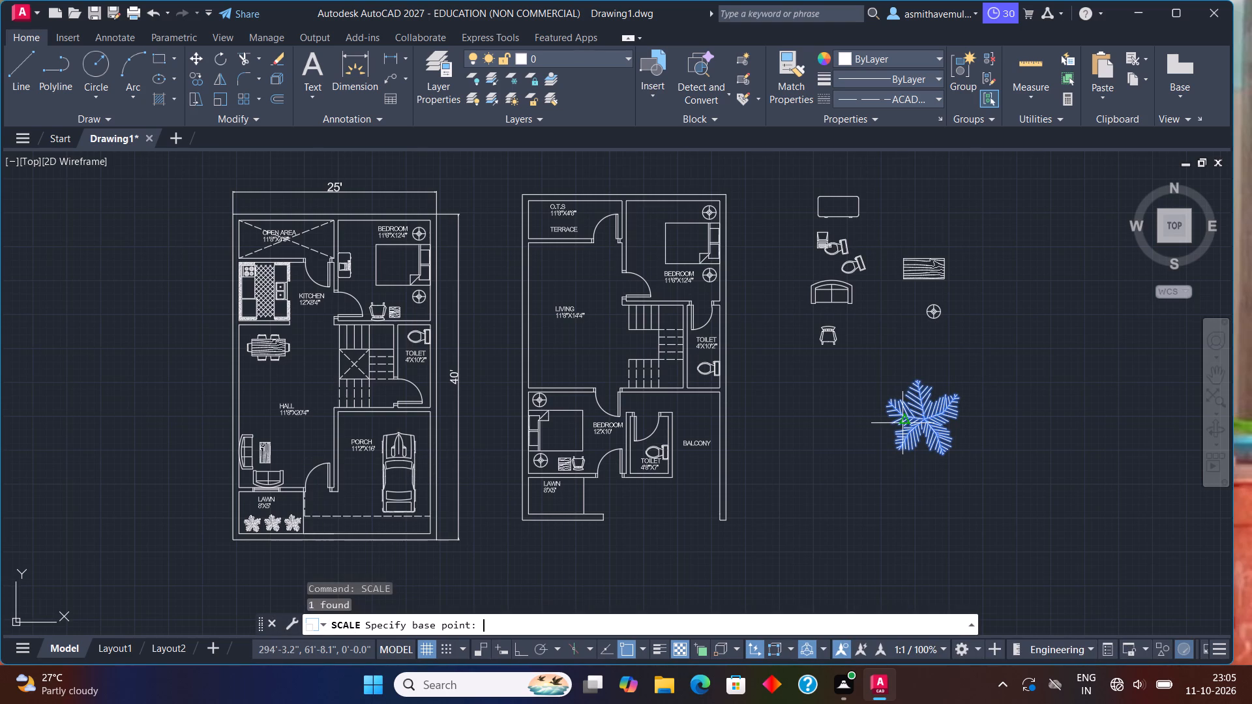
click(942, 456)
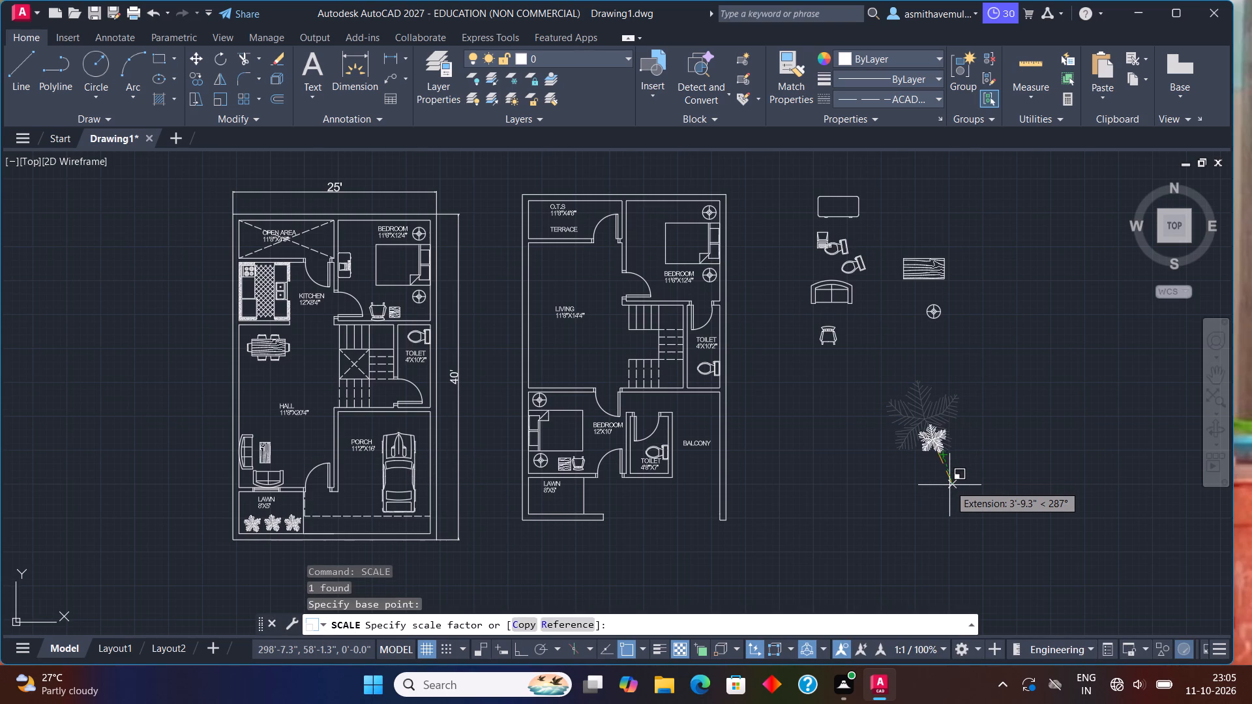
click(950, 489)
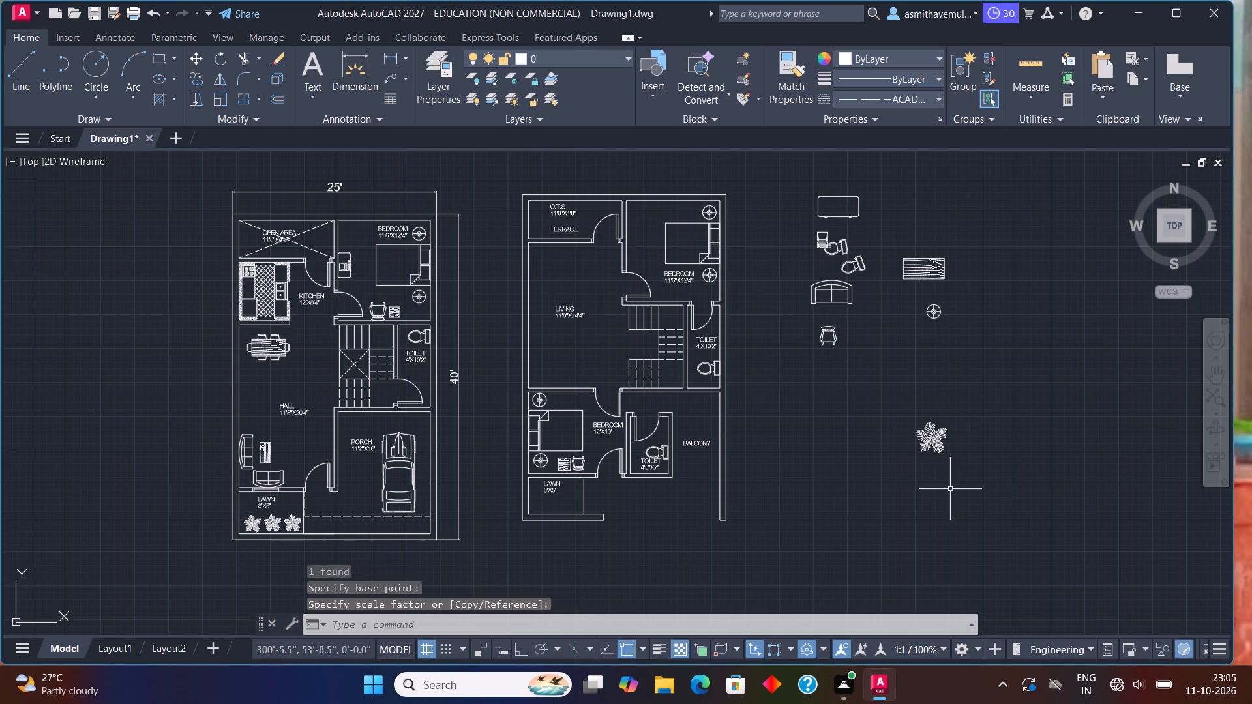
Copy the reduced tree to the open space just east of the second plan's lawn.
click(942, 438)
text(COPY)
key(Return)
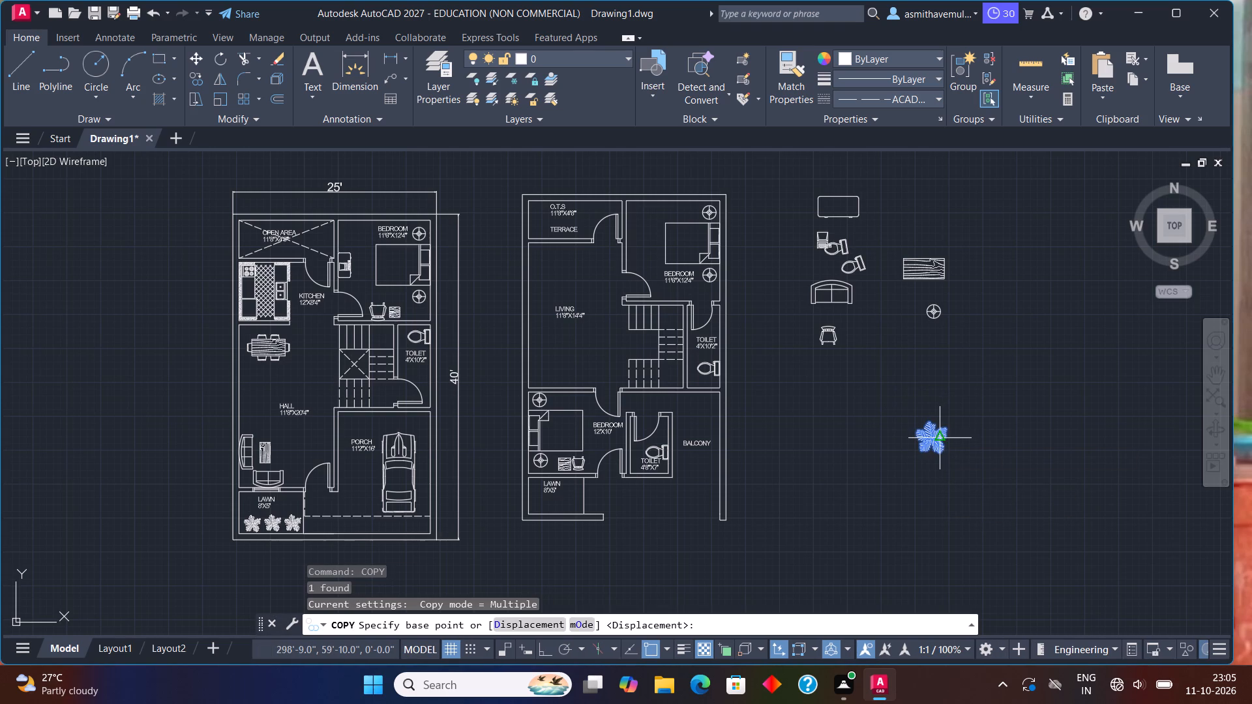
click(944, 433)
scroll(522, 538, up, 2)
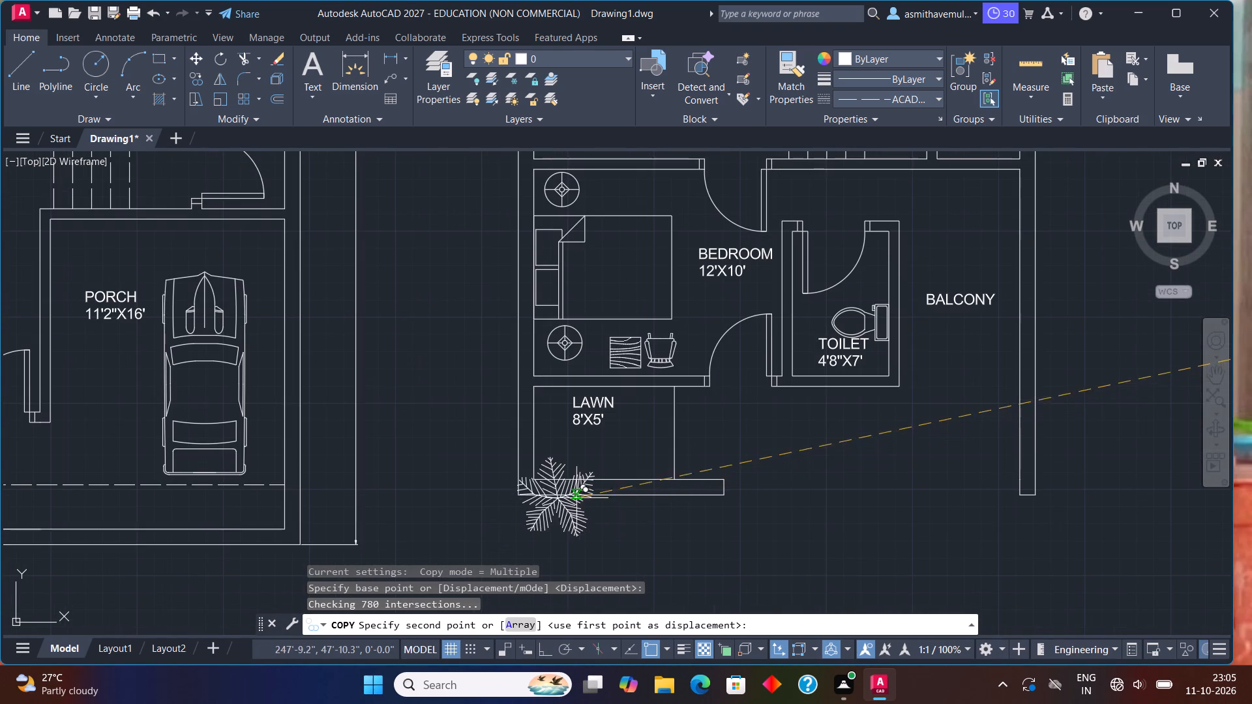
click(799, 456)
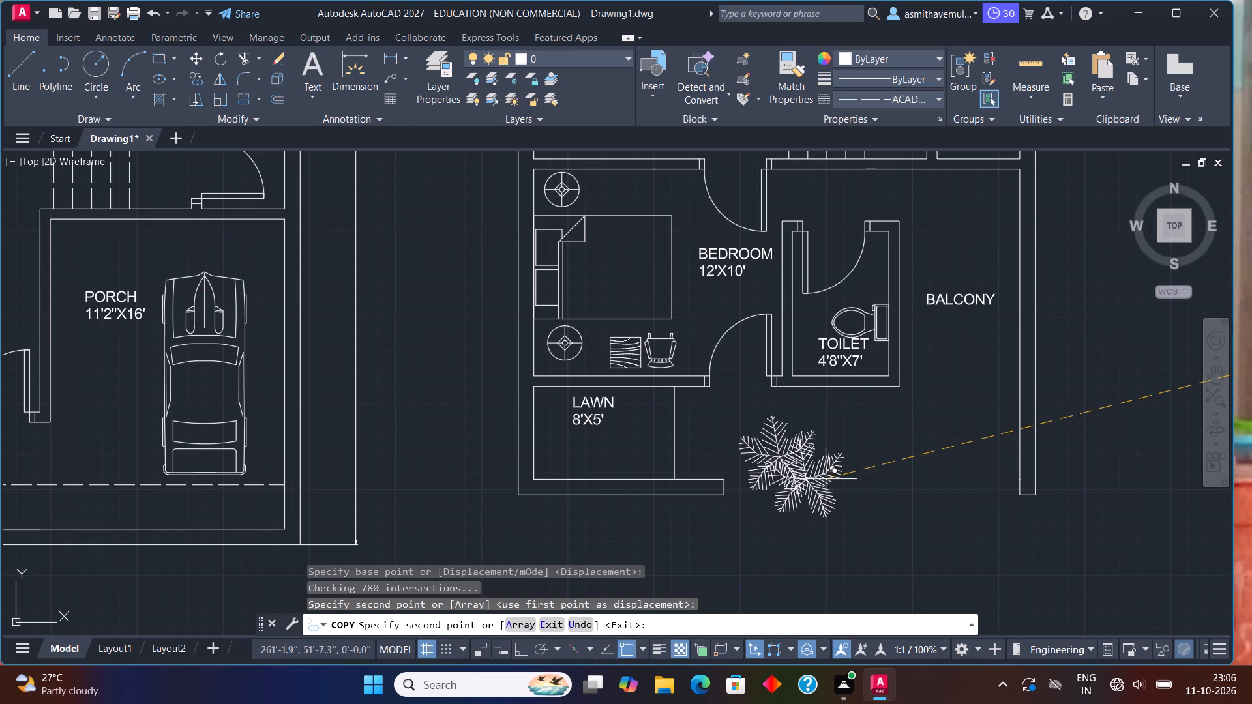
key(Escape)
Scale the tree copy beside the lawn down by eye about its southern leaf tip so it suits the 8'X5' lawn.
text(SCALE)
key(Return)
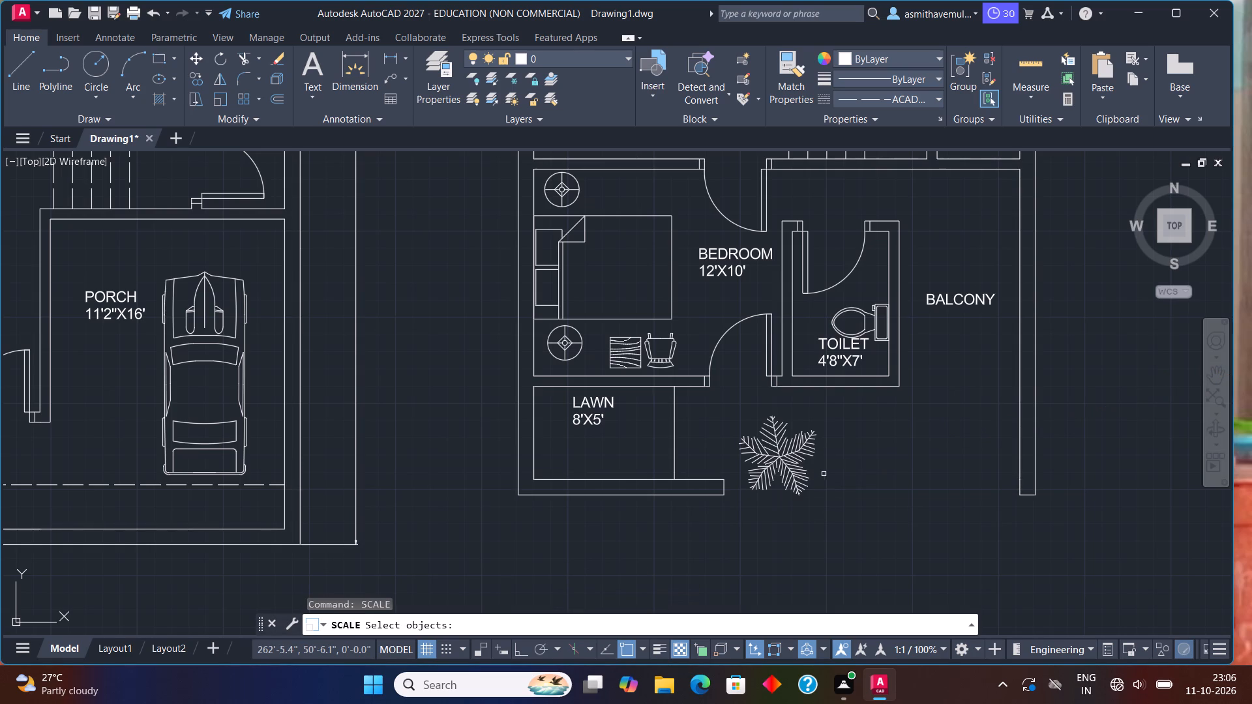
click(775, 467)
key(Return)
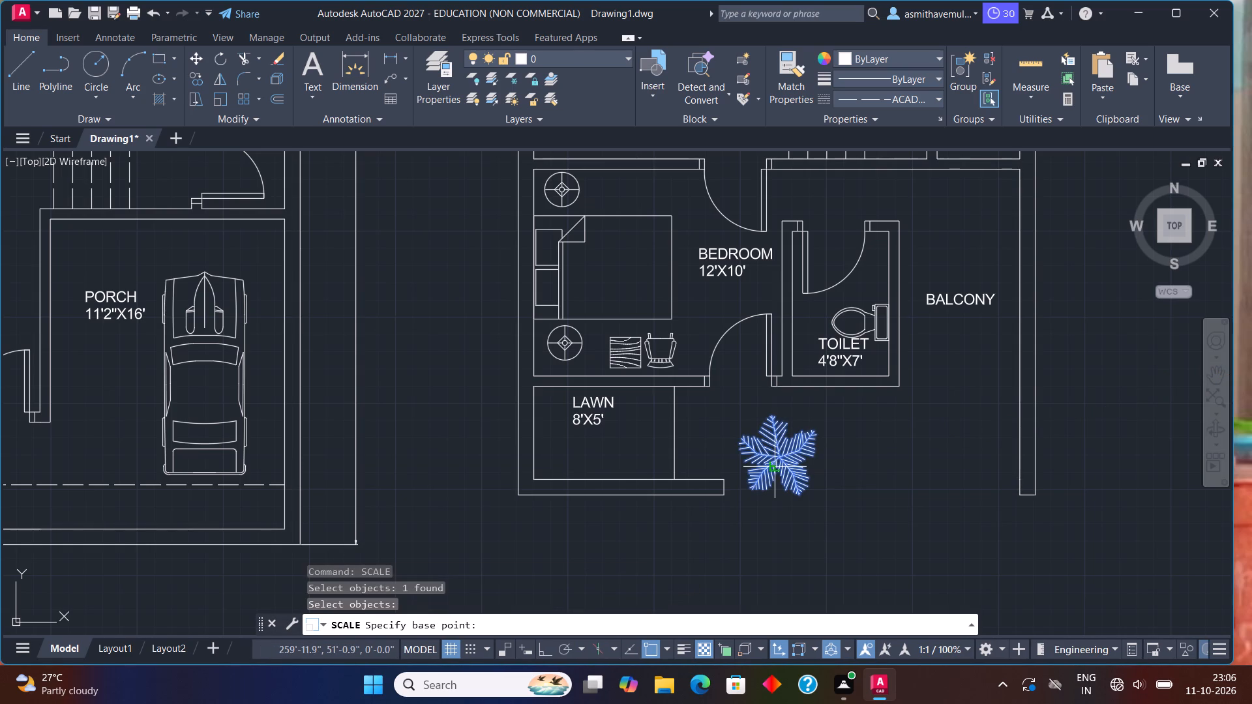
click(800, 495)
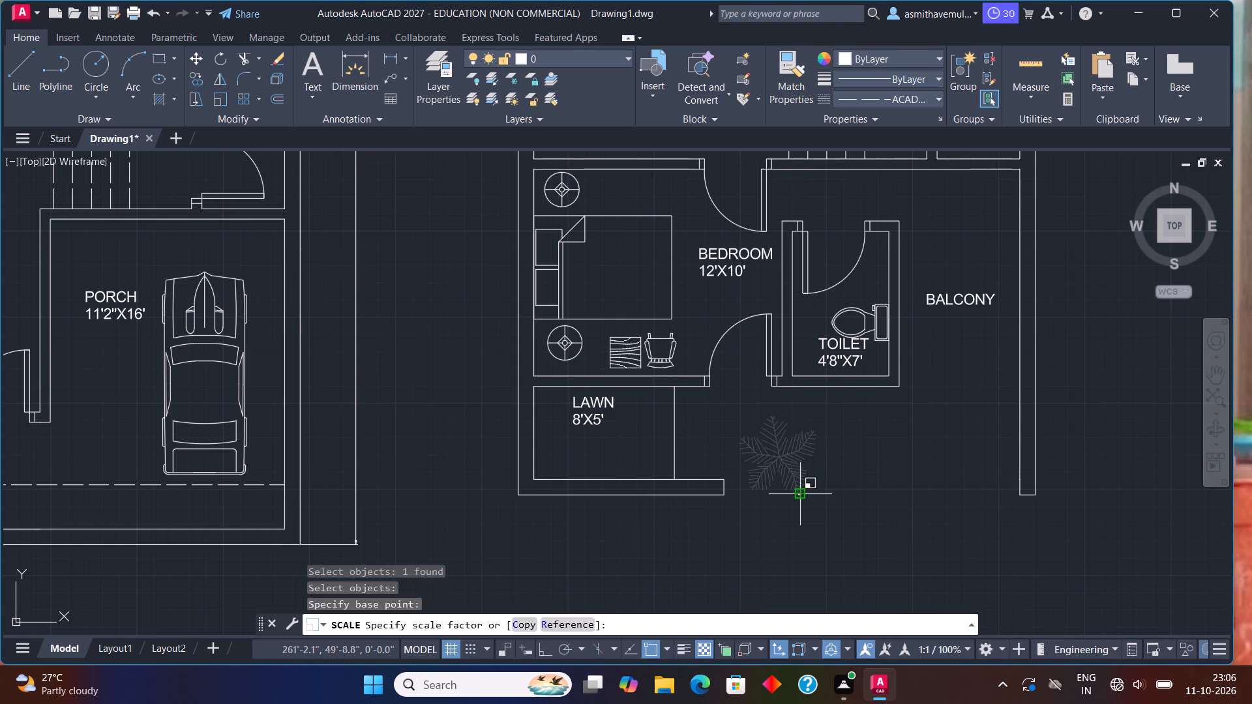
click(820, 530)
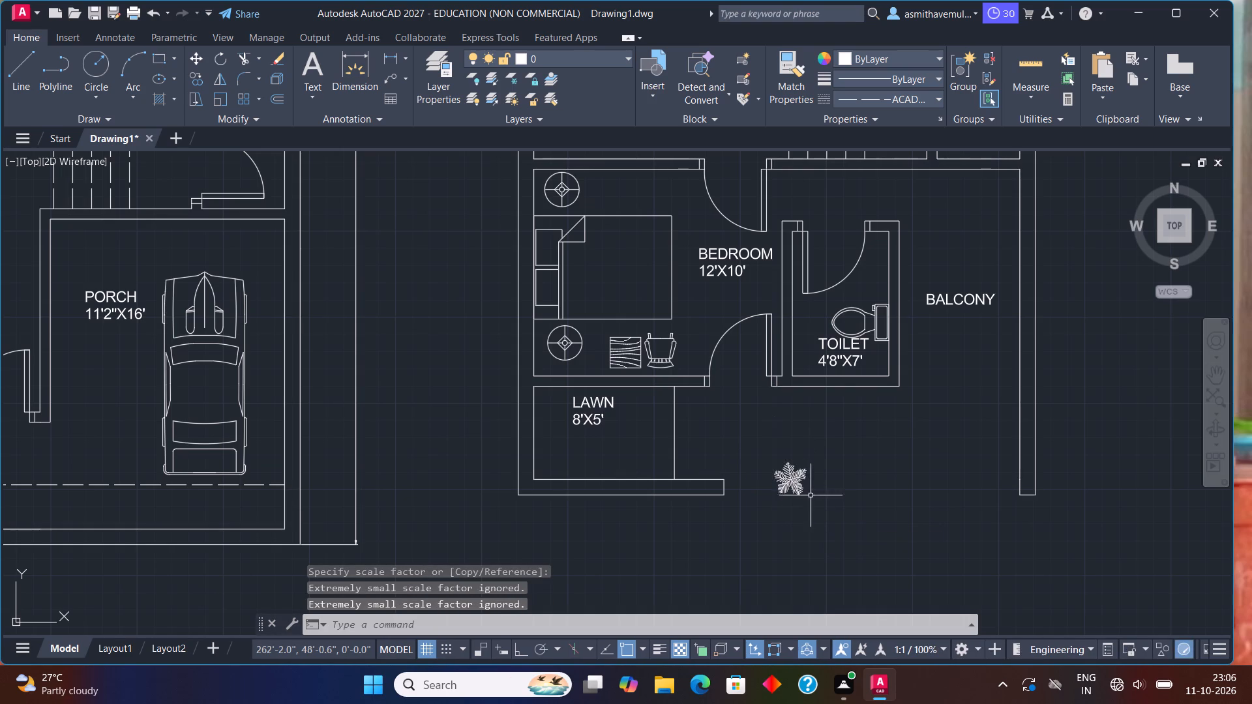
Copy the small tree three times in an evenly spaced row below the LAWN label of the second plan.
click(803, 483)
text(COPY)
key(Return)
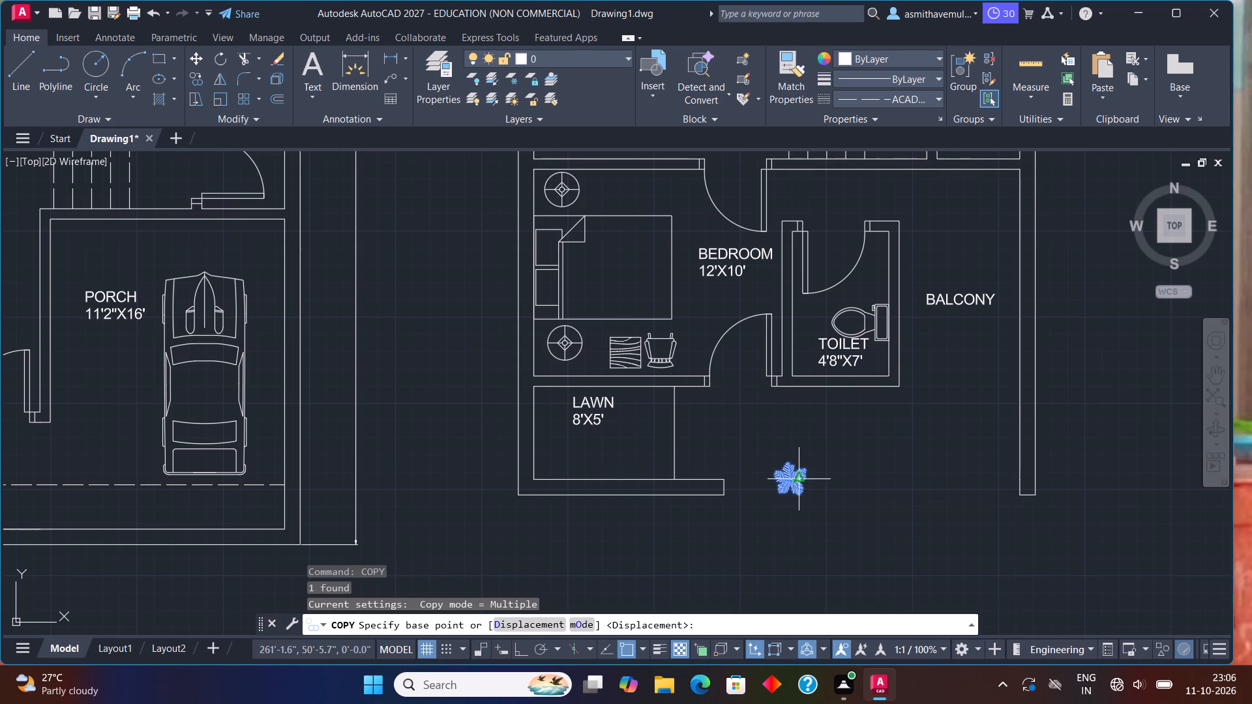
click(796, 480)
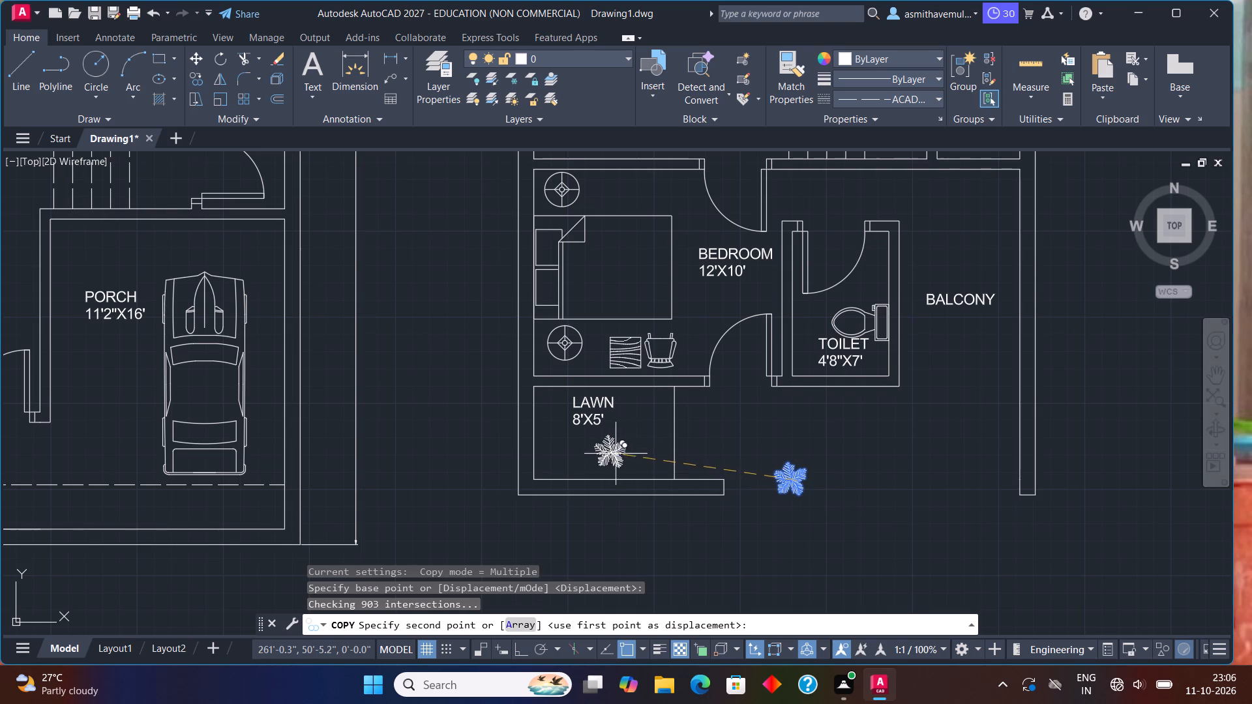
scroll(595, 456, up, 1)
click(546, 459)
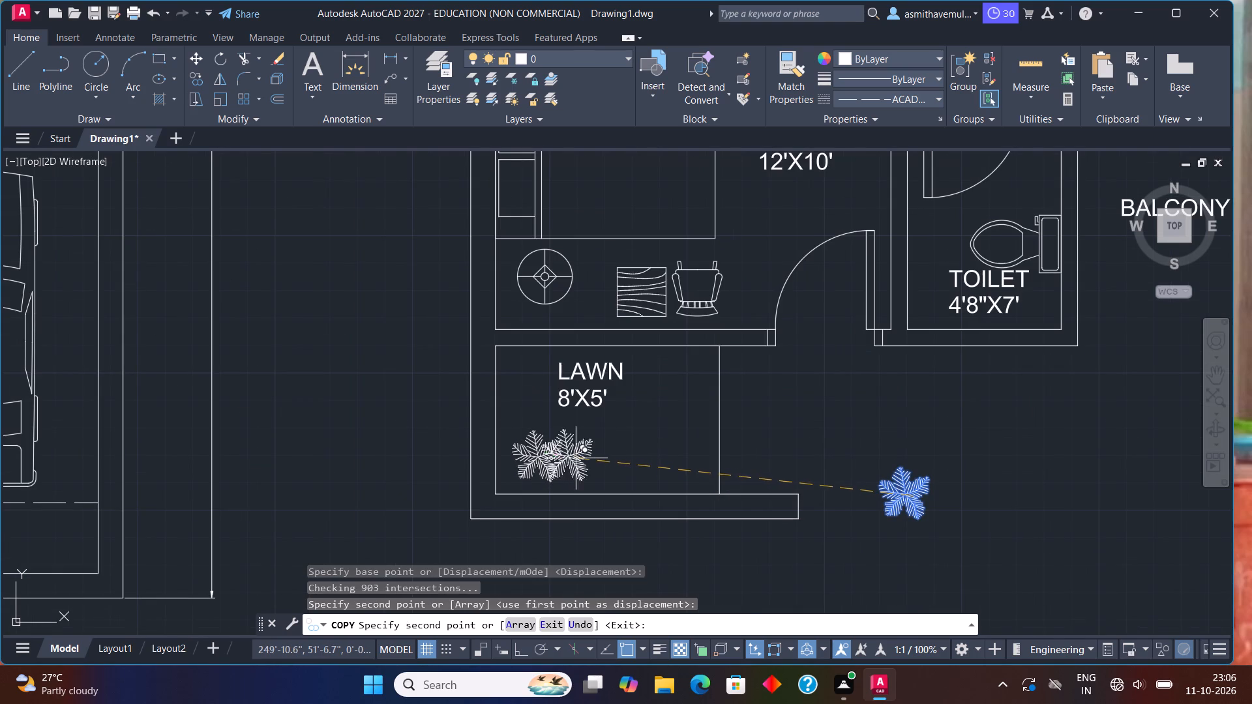
click(608, 457)
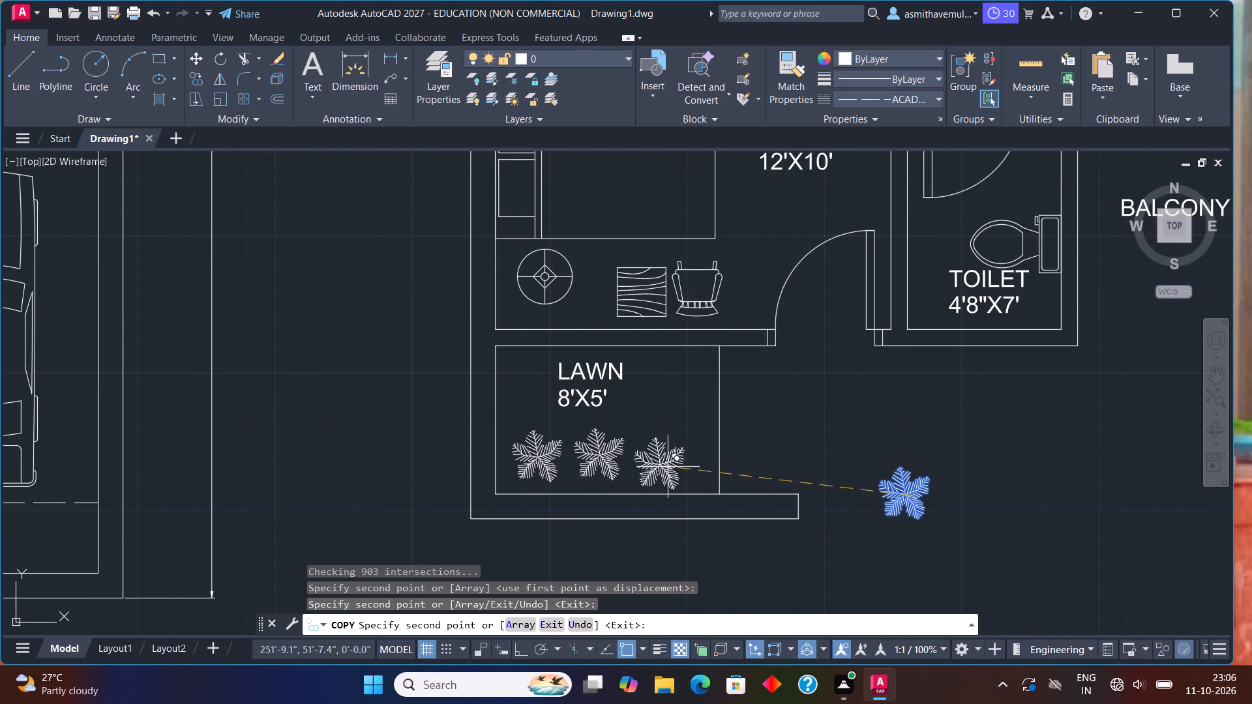
click(671, 454)
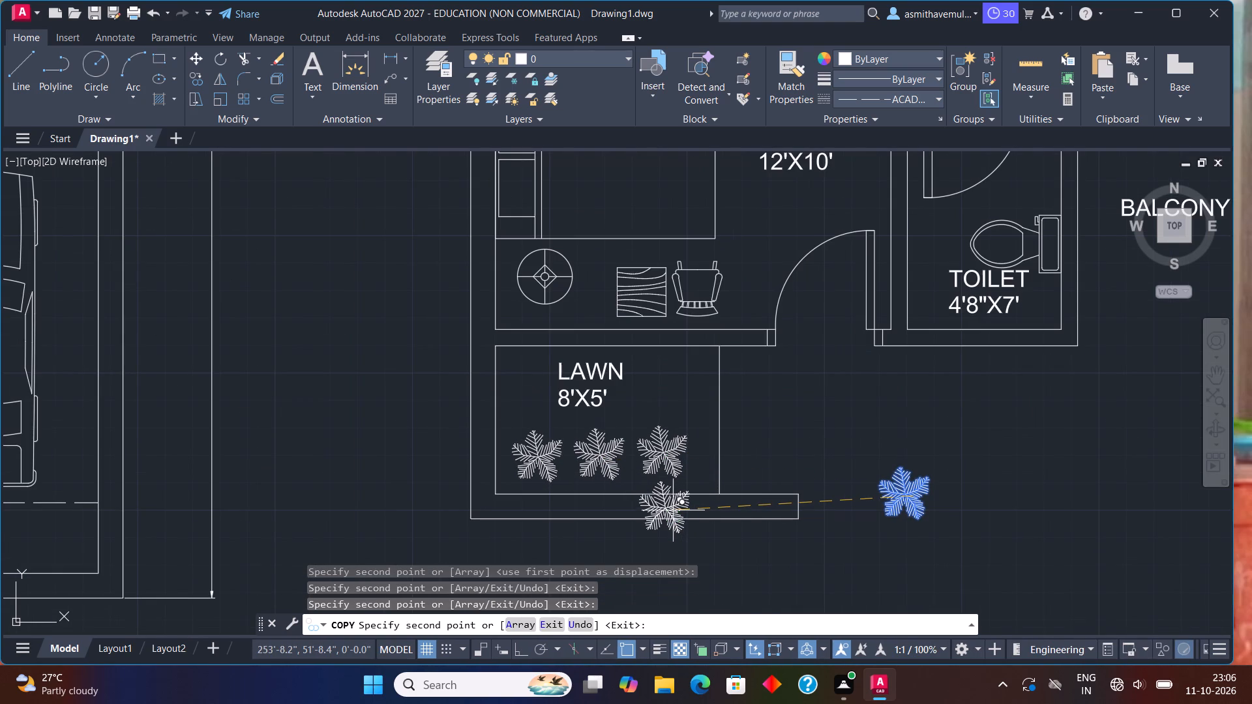
key(Escape)
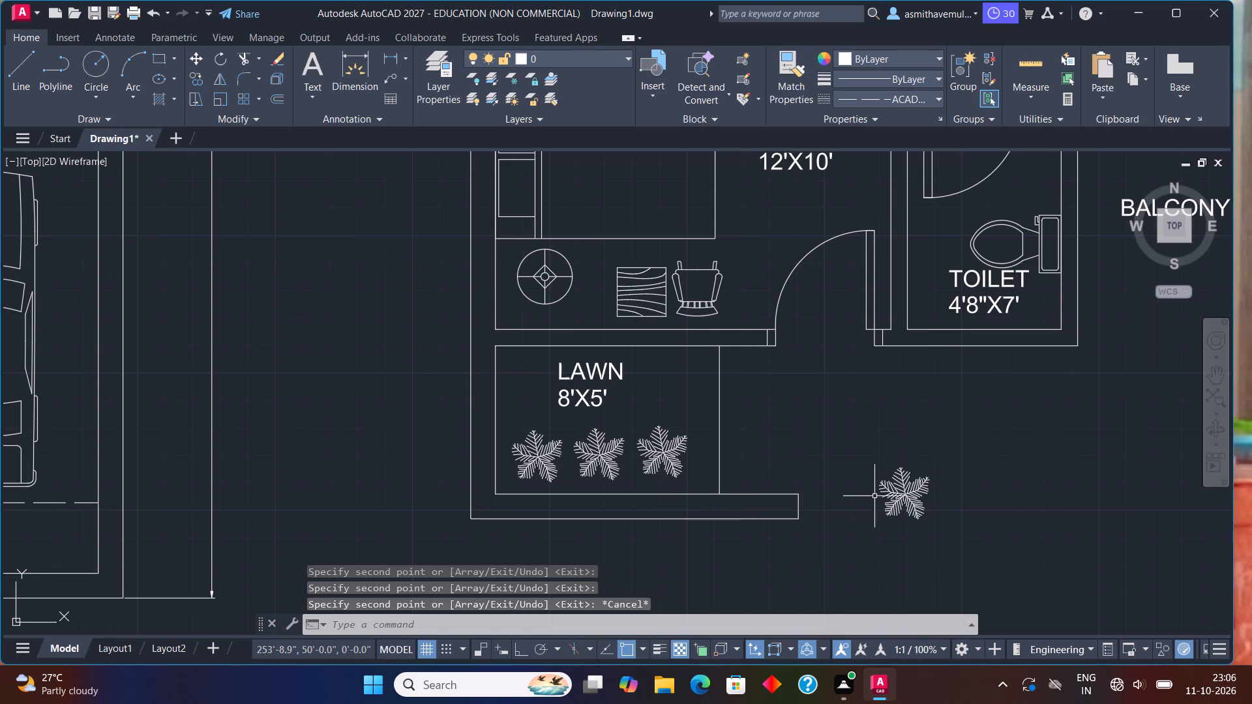
Delete the leftover small tree outside the second plan's lawn.
click(896, 493)
key(Delete)
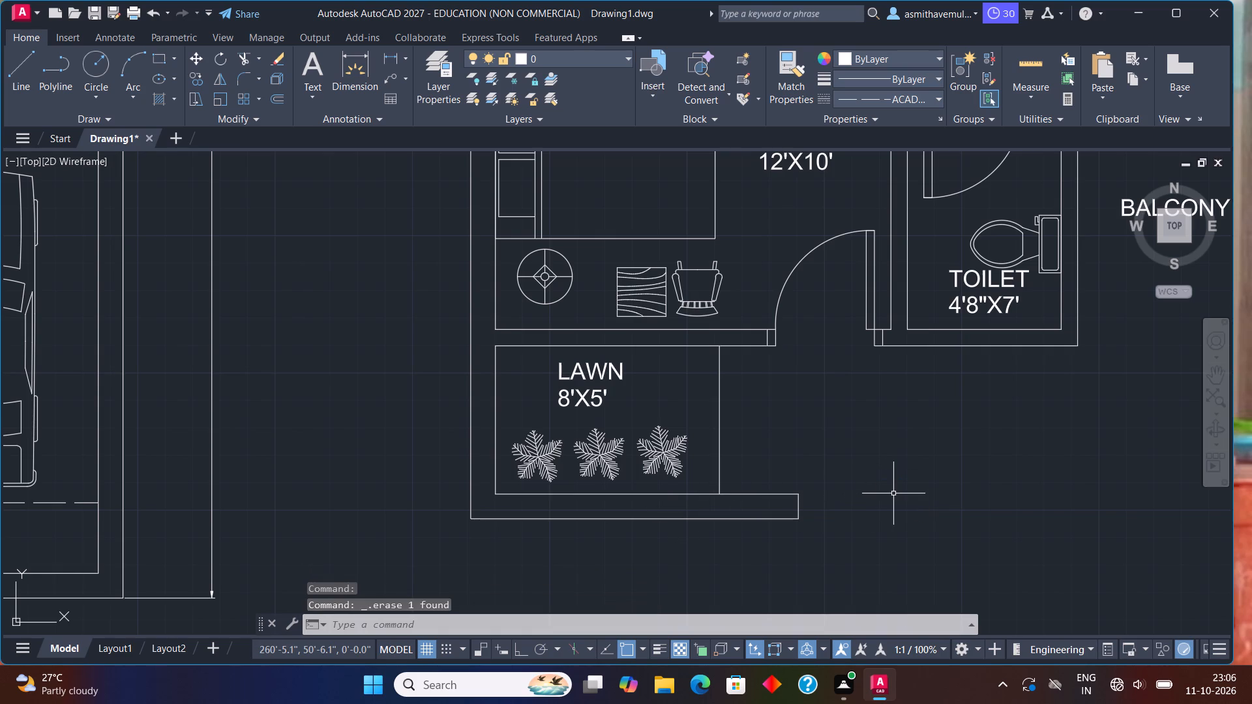
Move the loose chair from the spare furniture into the second plan's 11'6"X12'4" bedroom, against the north wall west of the bed.
scroll(889, 486, down, 3)
middle_drag(929, 466, 766, 496)
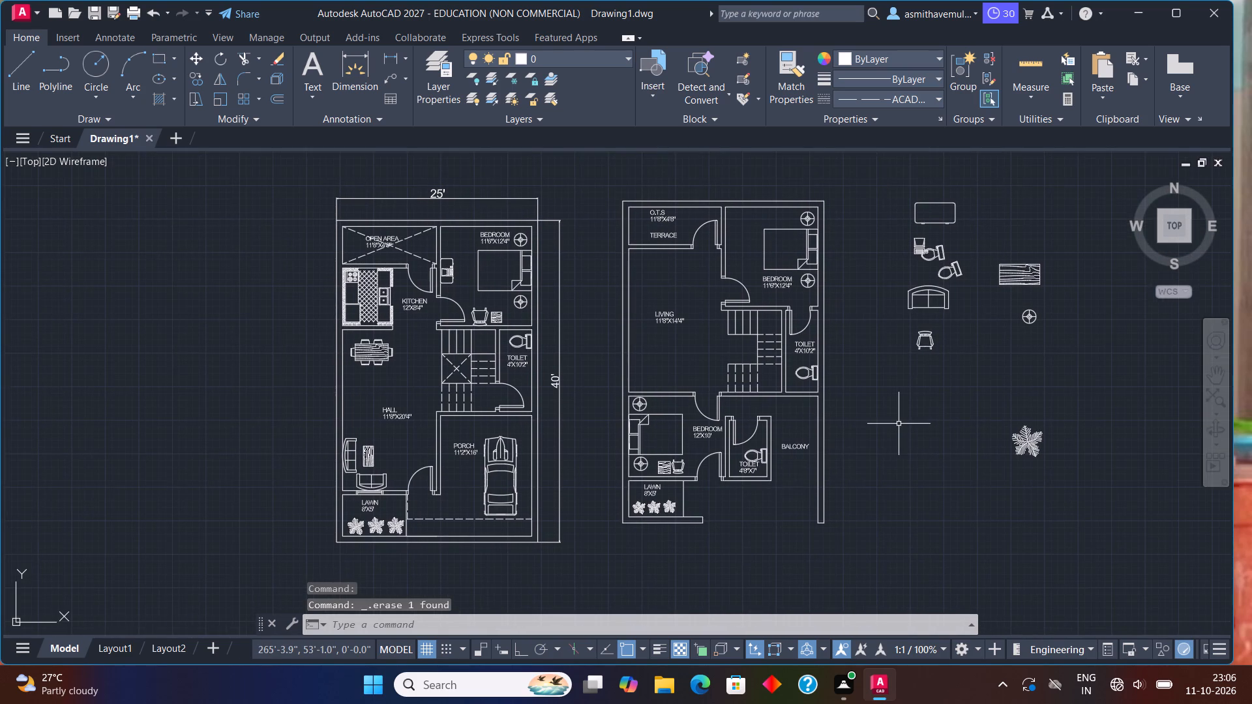
middle_drag(904, 421, 809, 448)
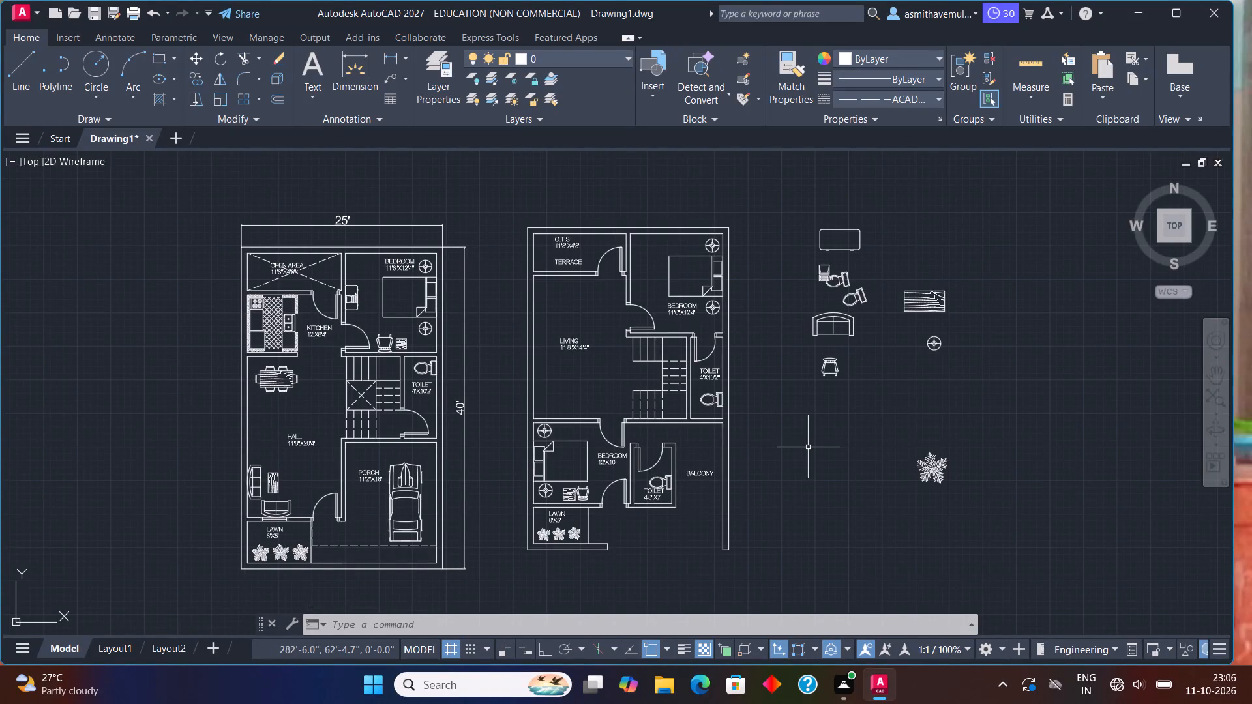
click(824, 364)
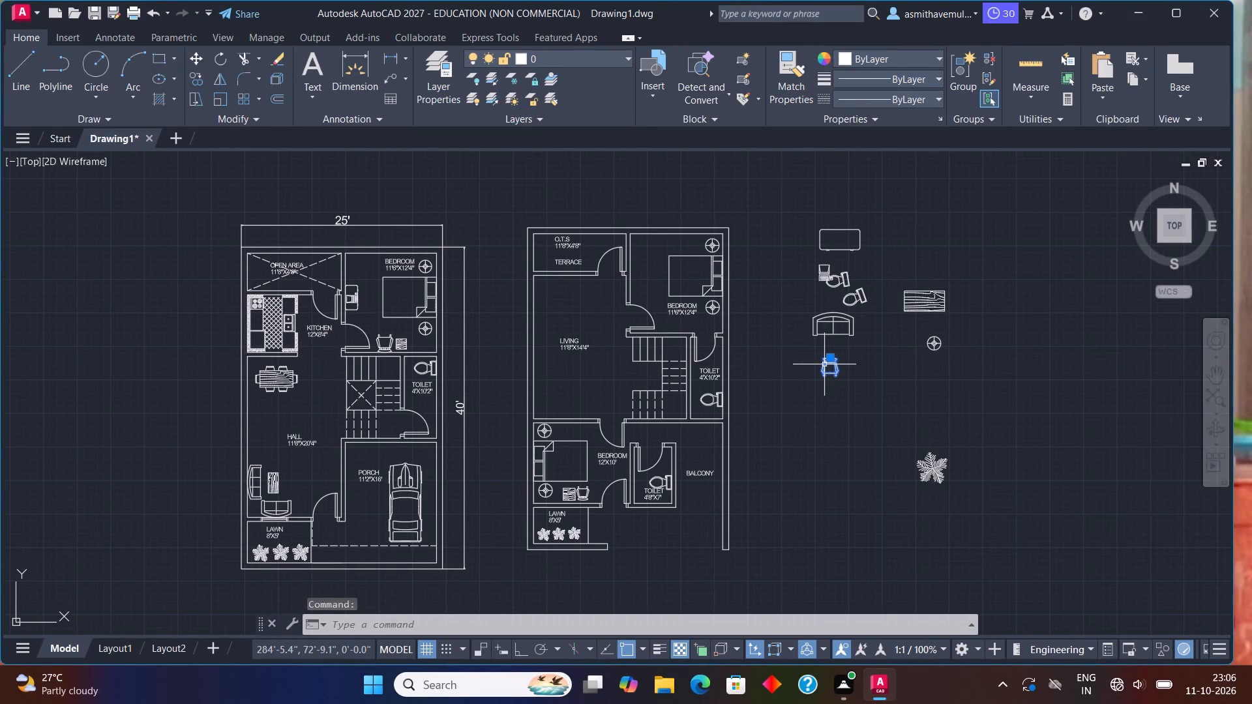
key(m)
key(Return)
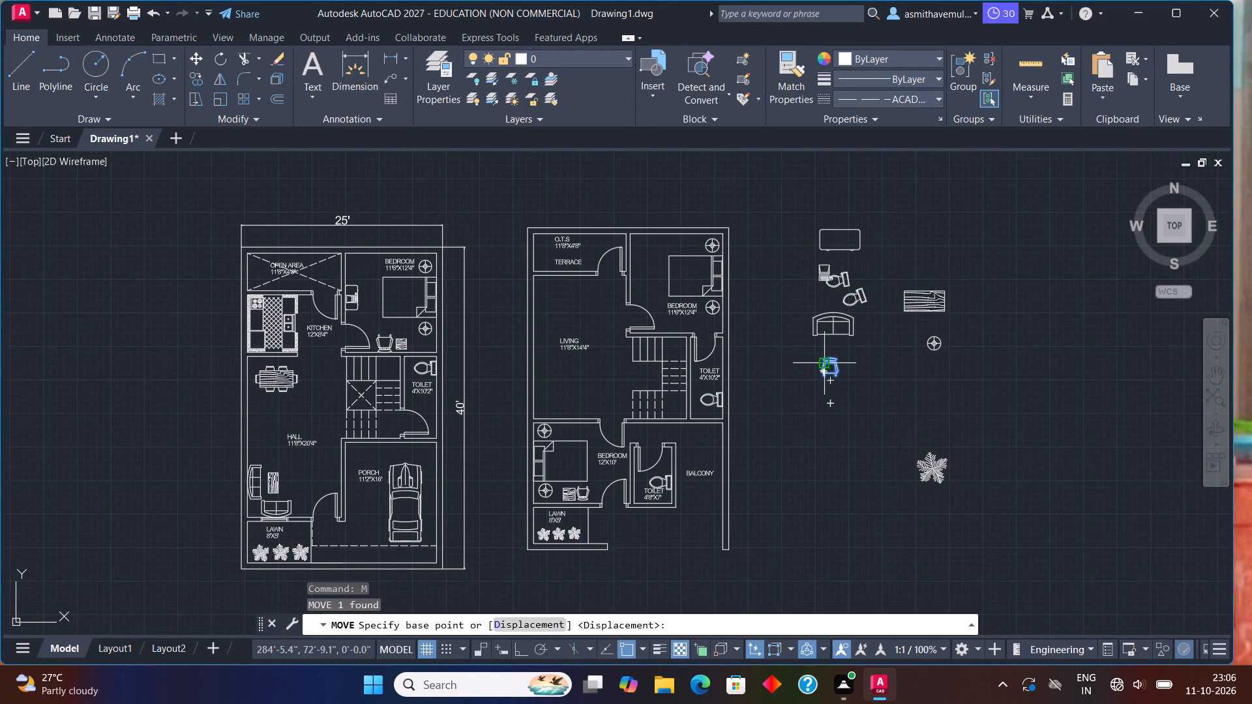
click(824, 364)
scroll(602, 266, up, 1)
scroll(689, 224, up, 1)
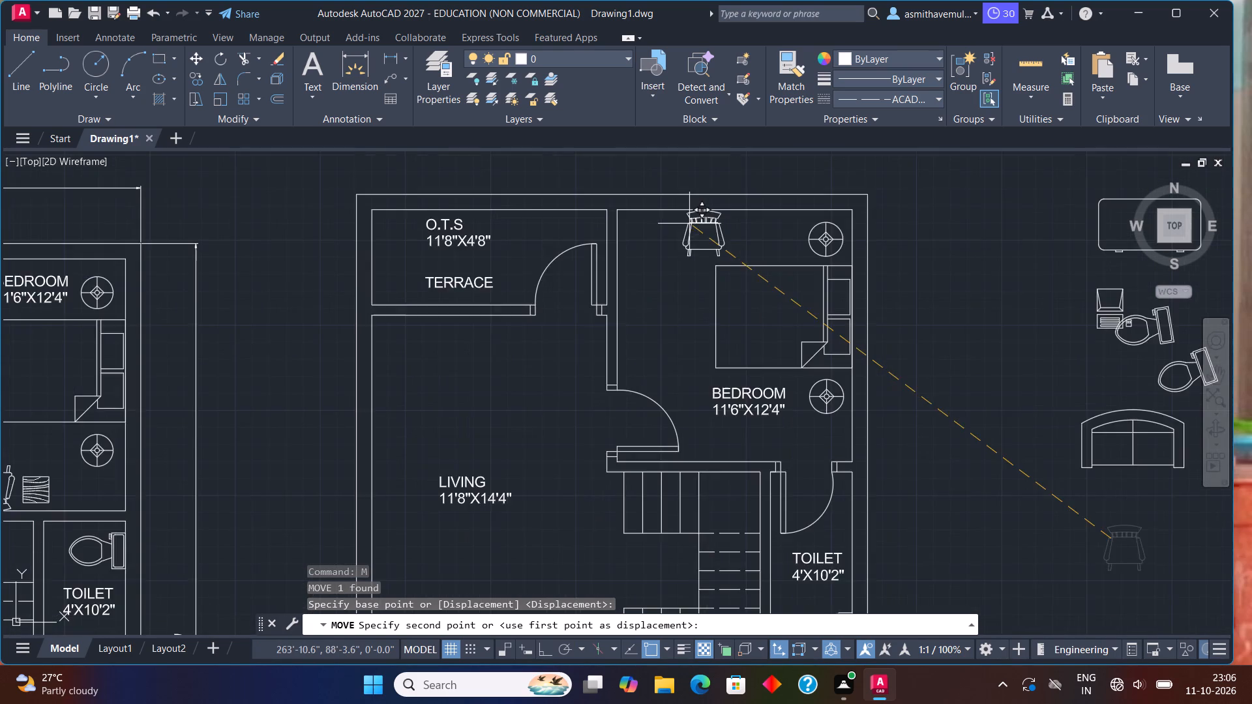
scroll(689, 224, up, 1)
click(677, 229)
Copy the small wood-grain table from the 12'X10' bedroom to the west side of the chair in the 11'6"X12'4" bedroom.
scroll(789, 262, down, 2)
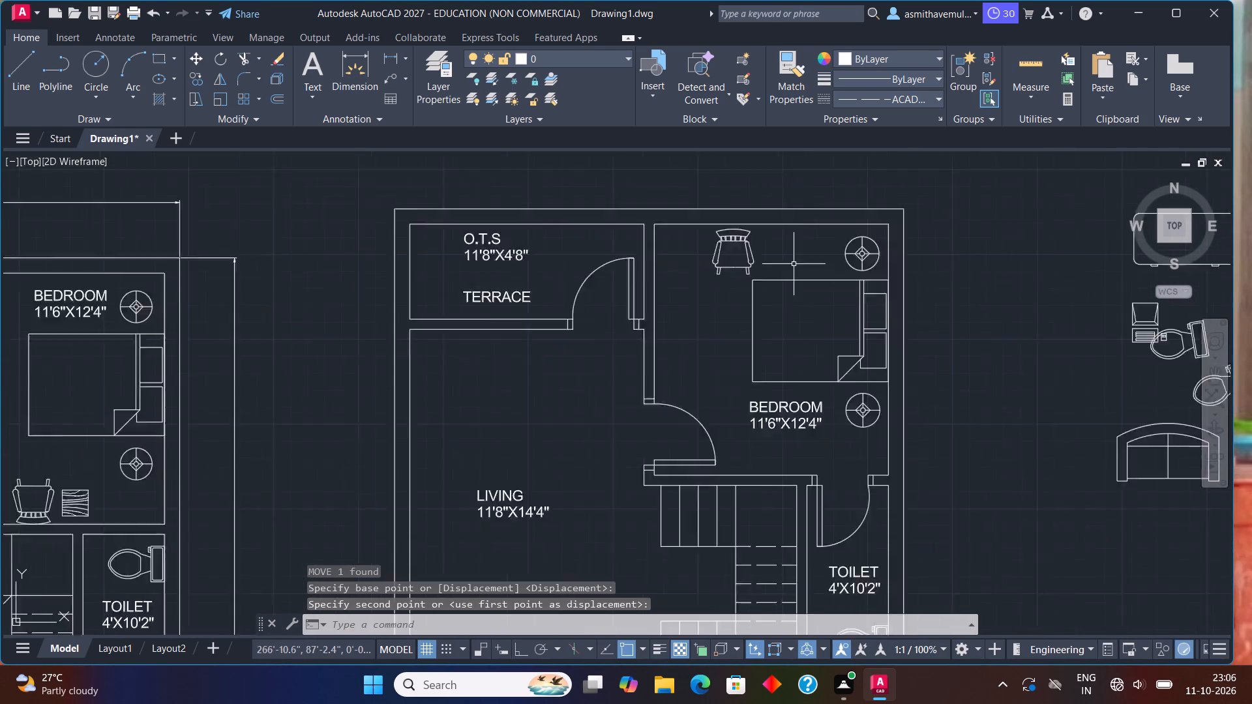
middle_drag(910, 339, 713, 334)
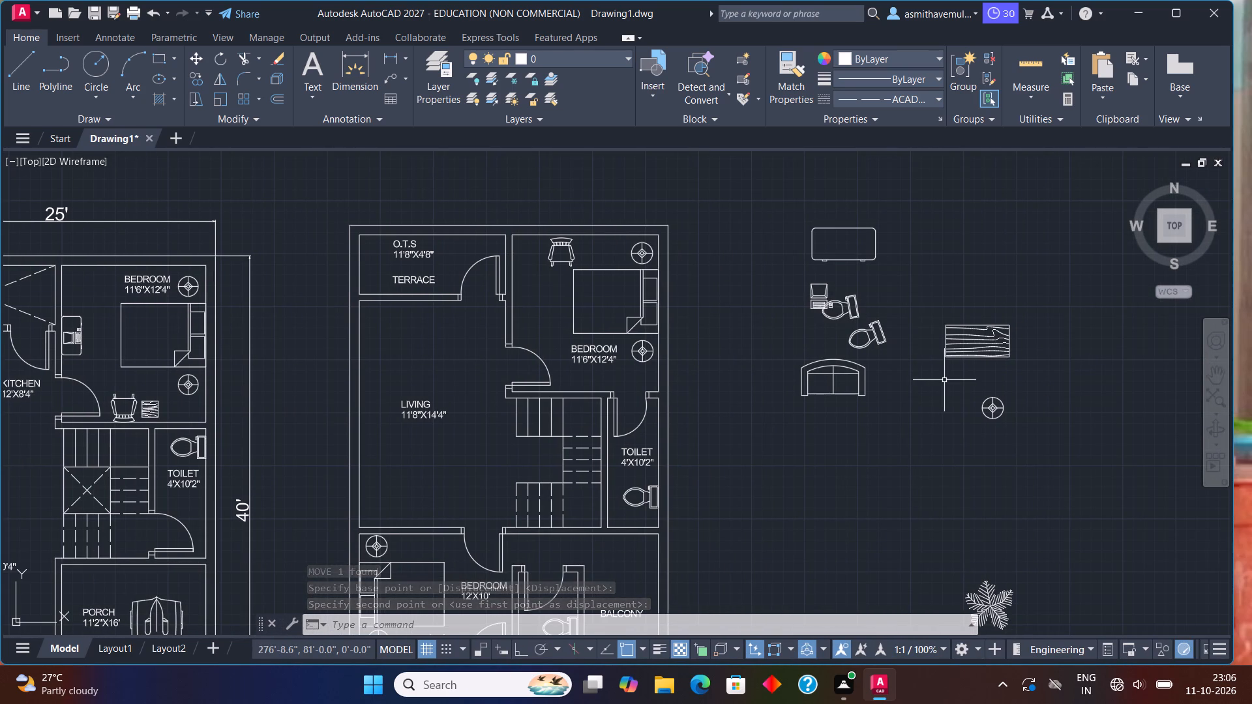
middle_drag(723, 444, 835, 291)
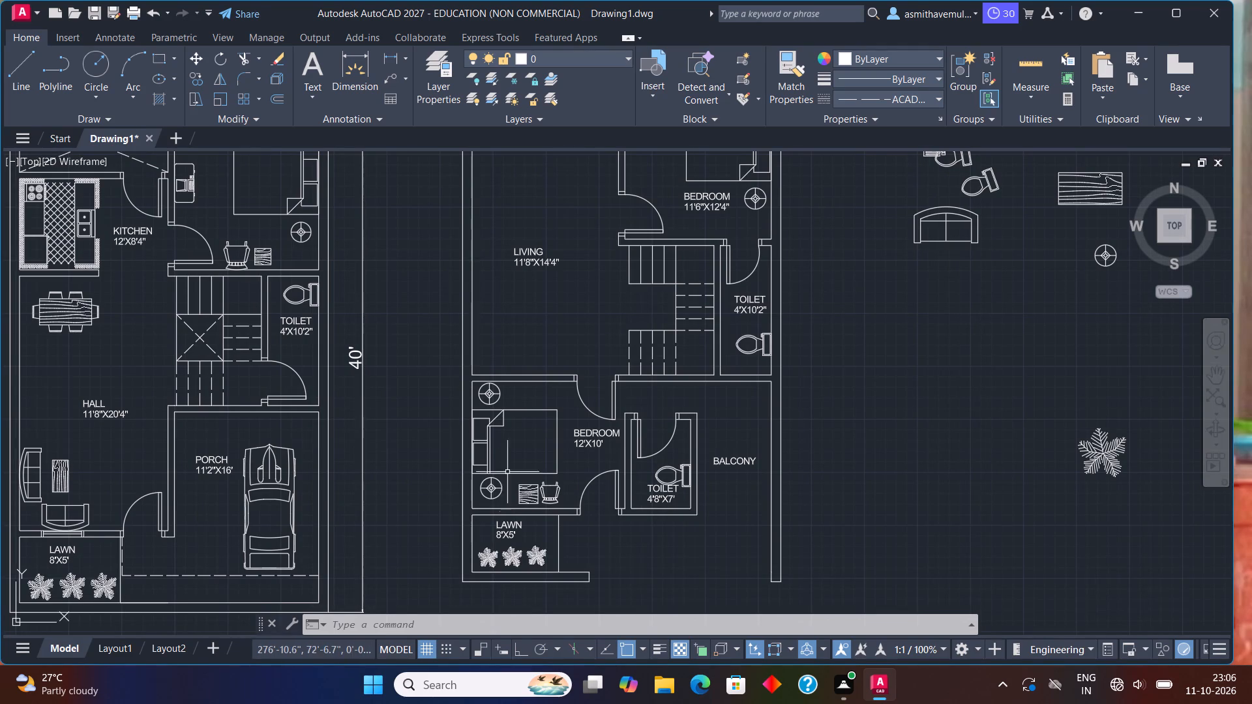
click(524, 489)
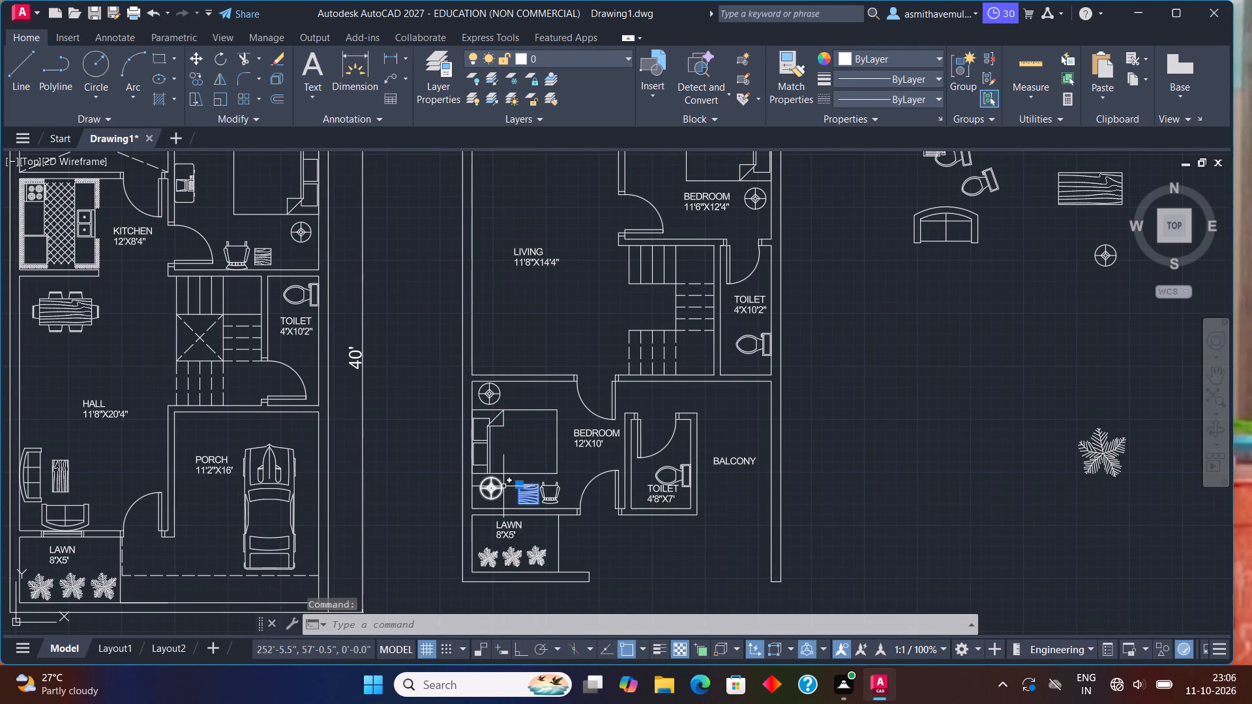
key(m)
key(BackSpace)
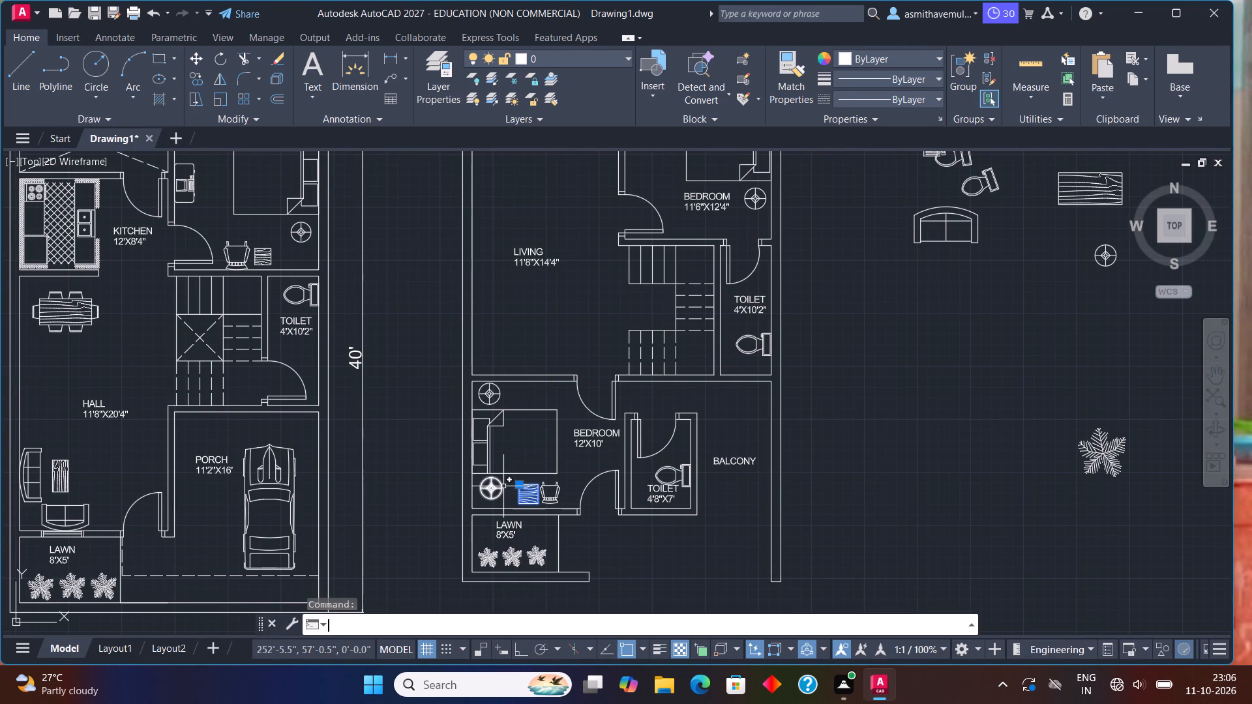
text(COPY)
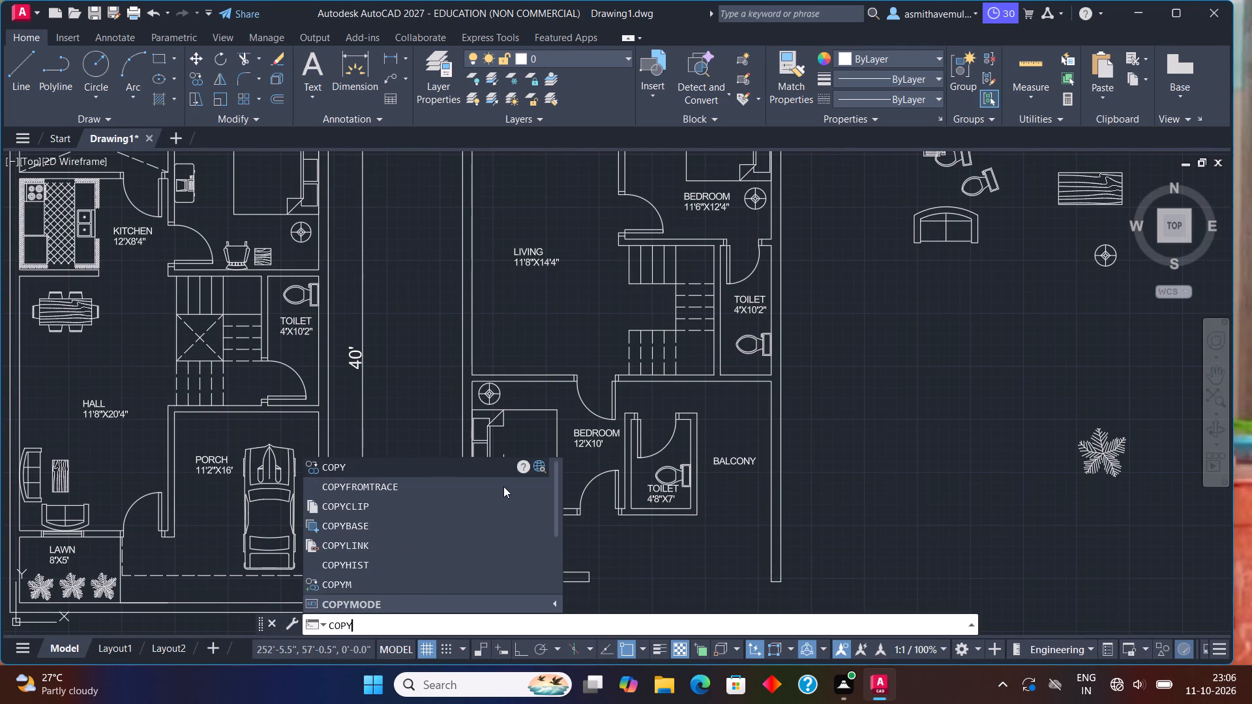
key(Return)
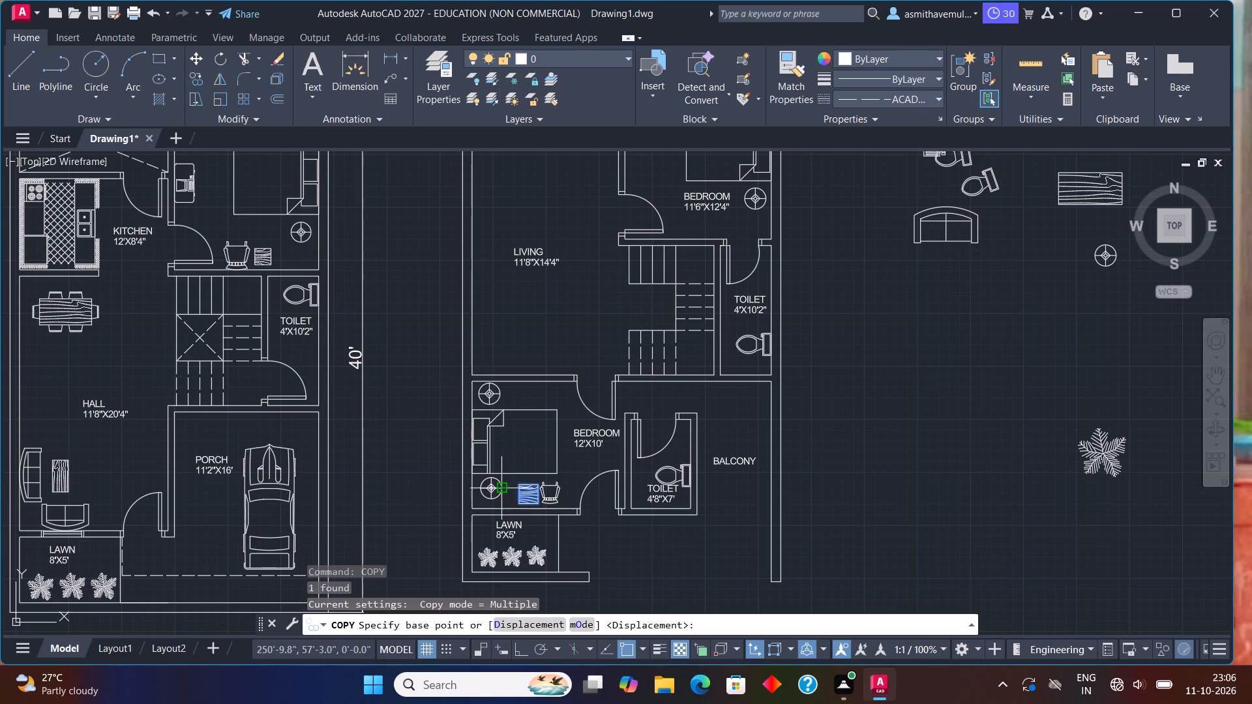
click(531, 488)
middle_drag(700, 245, 700, 268)
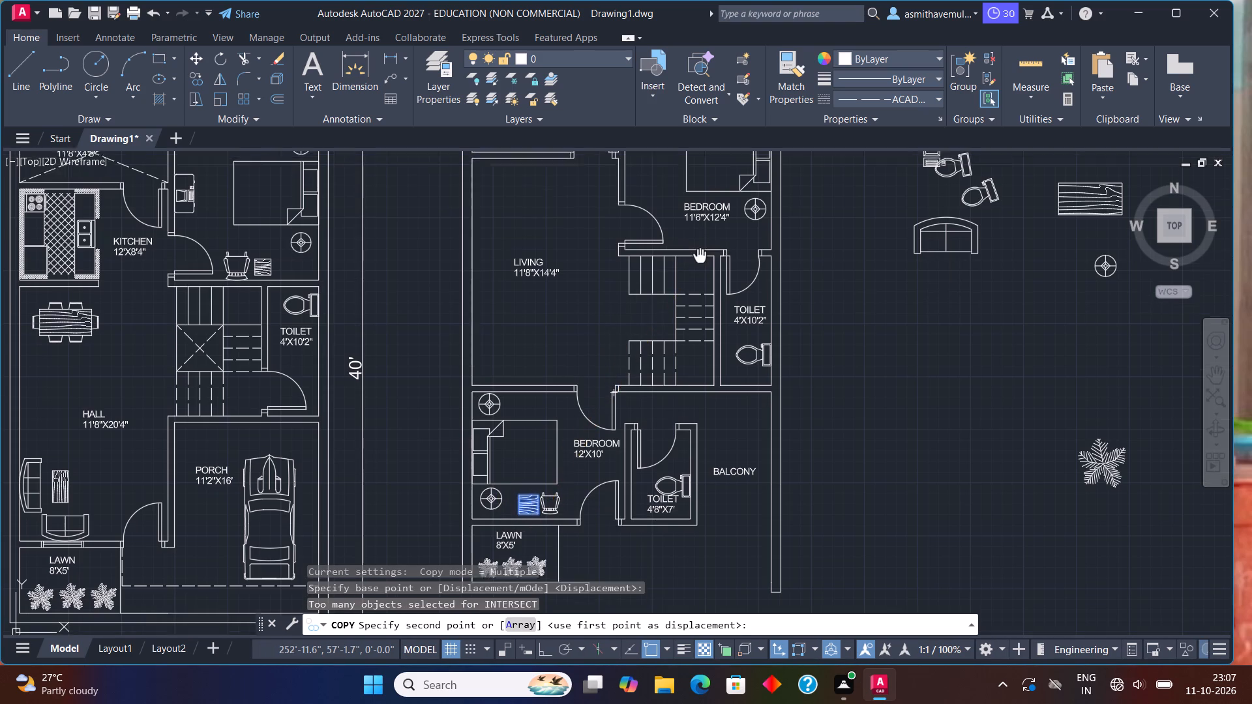
middle_drag(700, 268, 700, 413)
scroll(677, 267, up, 1)
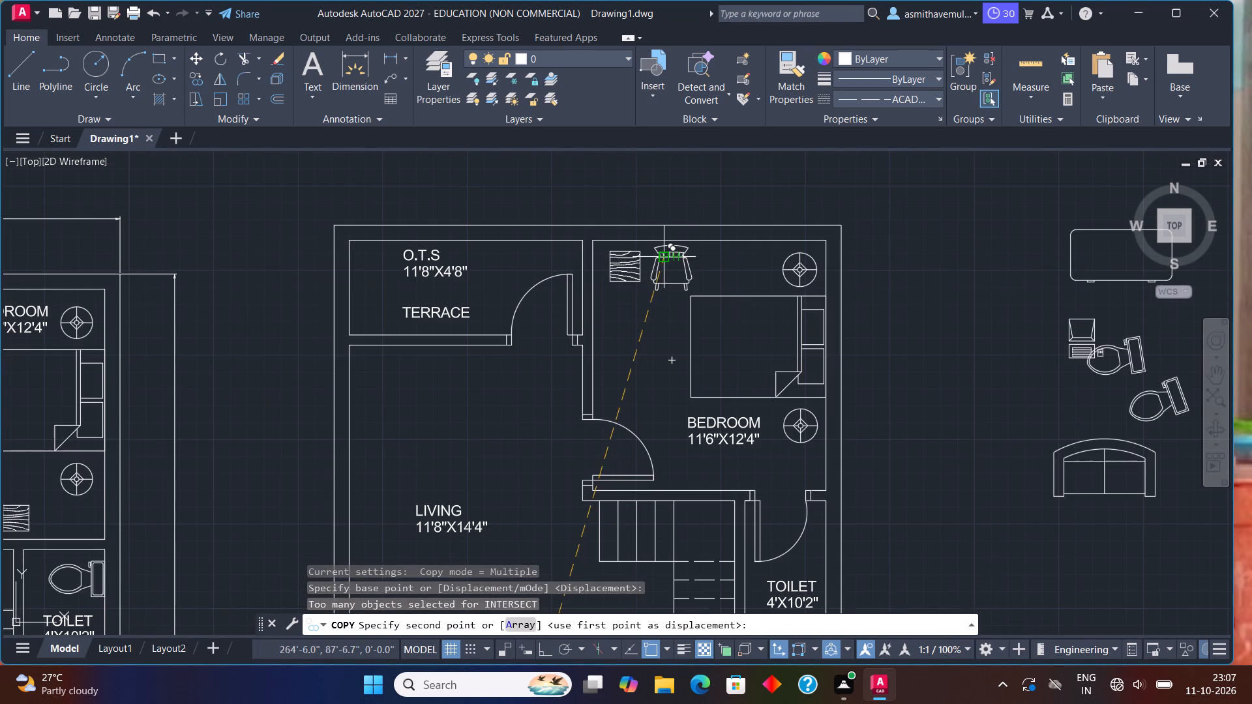
click(661, 259)
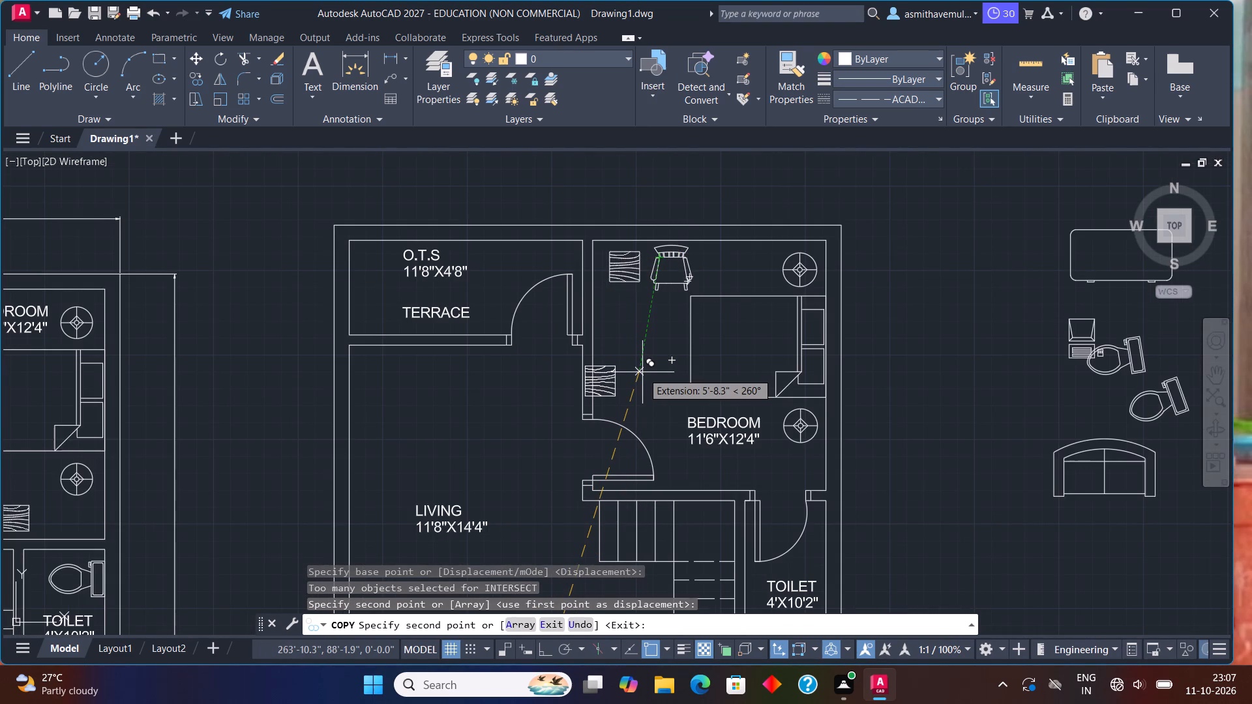
Scale the spare rounded-corner desk east of the second plan down to about half its size from its northeast corner.
key(Escape)
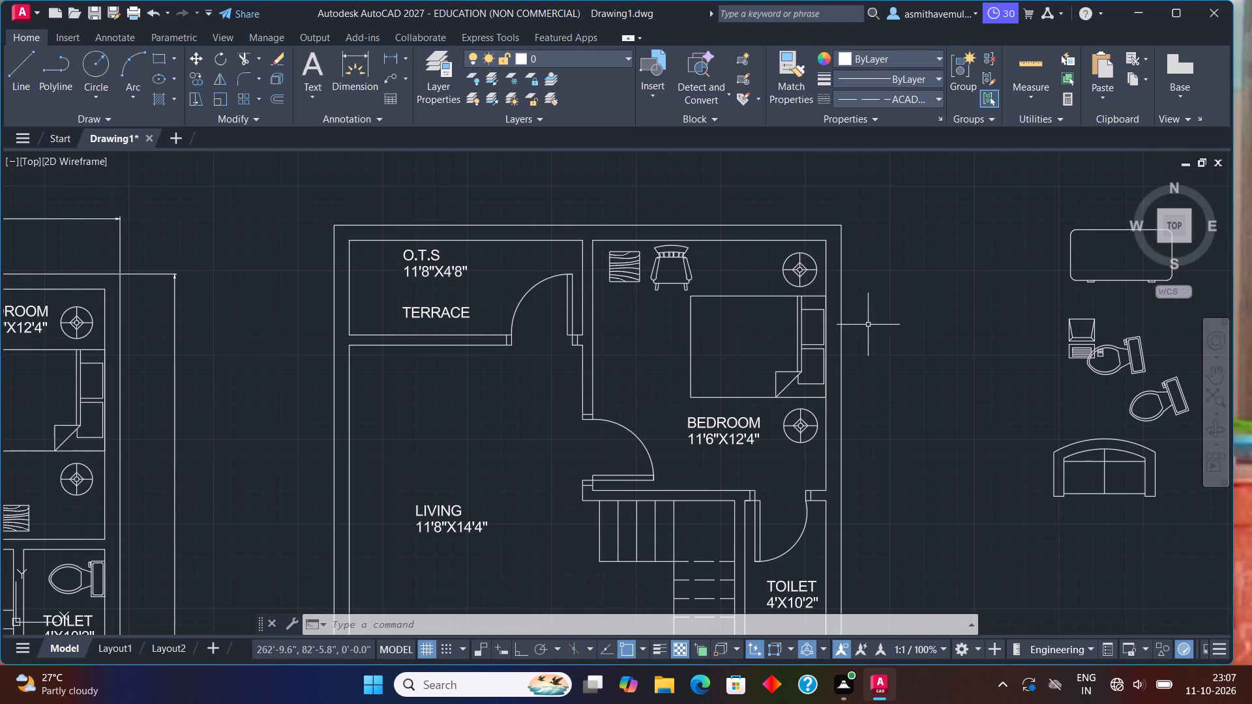
scroll(868, 325, down, 1)
middle_drag(871, 323, 803, 337)
scroll(796, 327, up, 1)
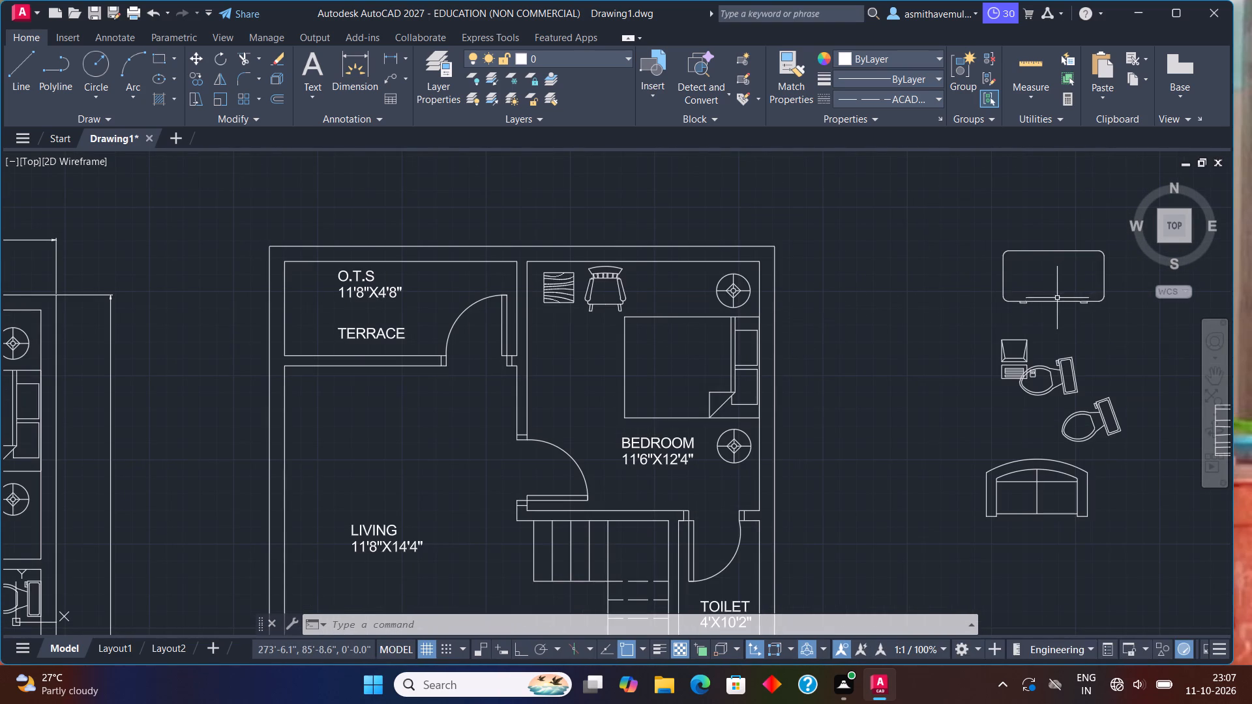
click(1052, 302)
key(s)
text(CALE)
key(Return)
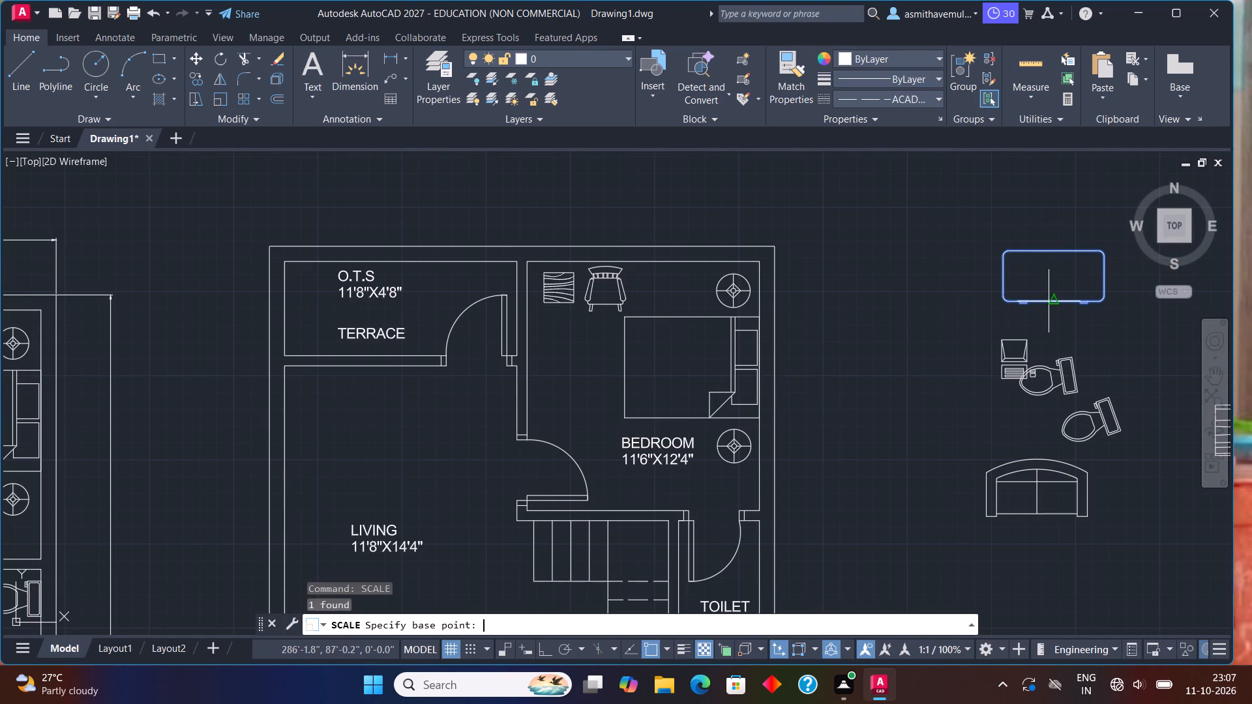
click(1103, 248)
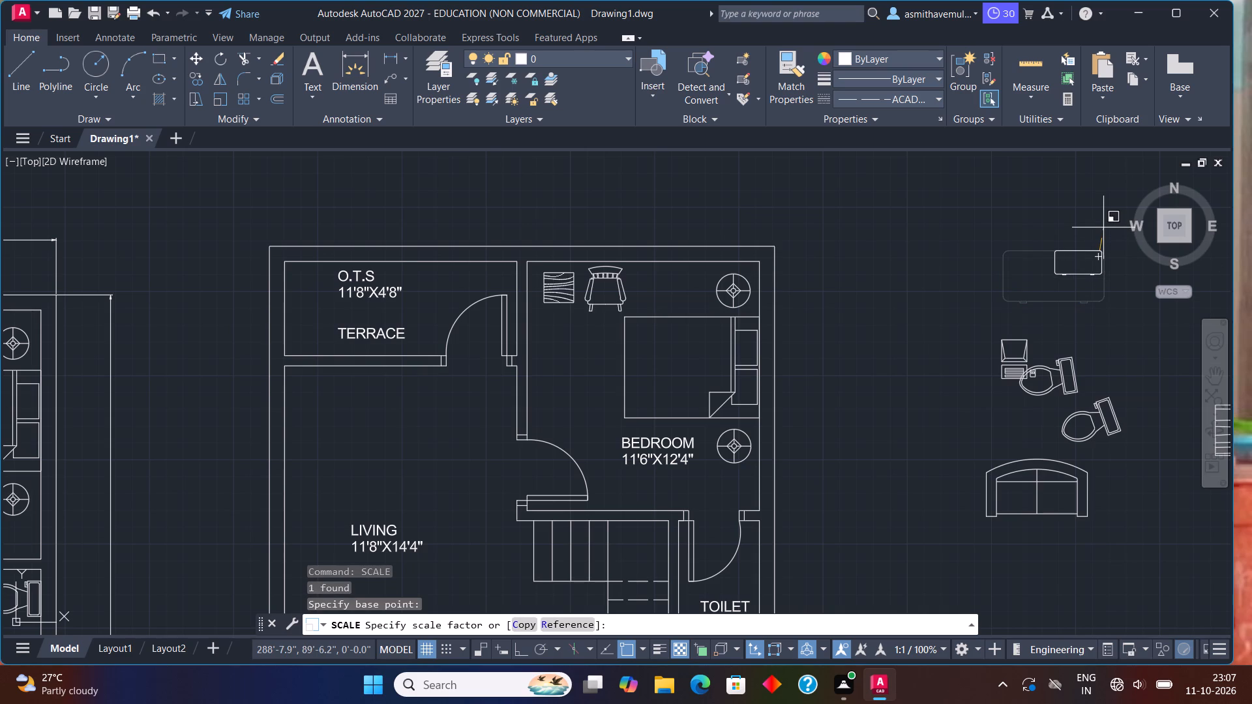
click(1104, 224)
Rotate the reduced desk 90° counterclockwise about the midpoint of its long north edge.
drag(1101, 241, 1078, 317)
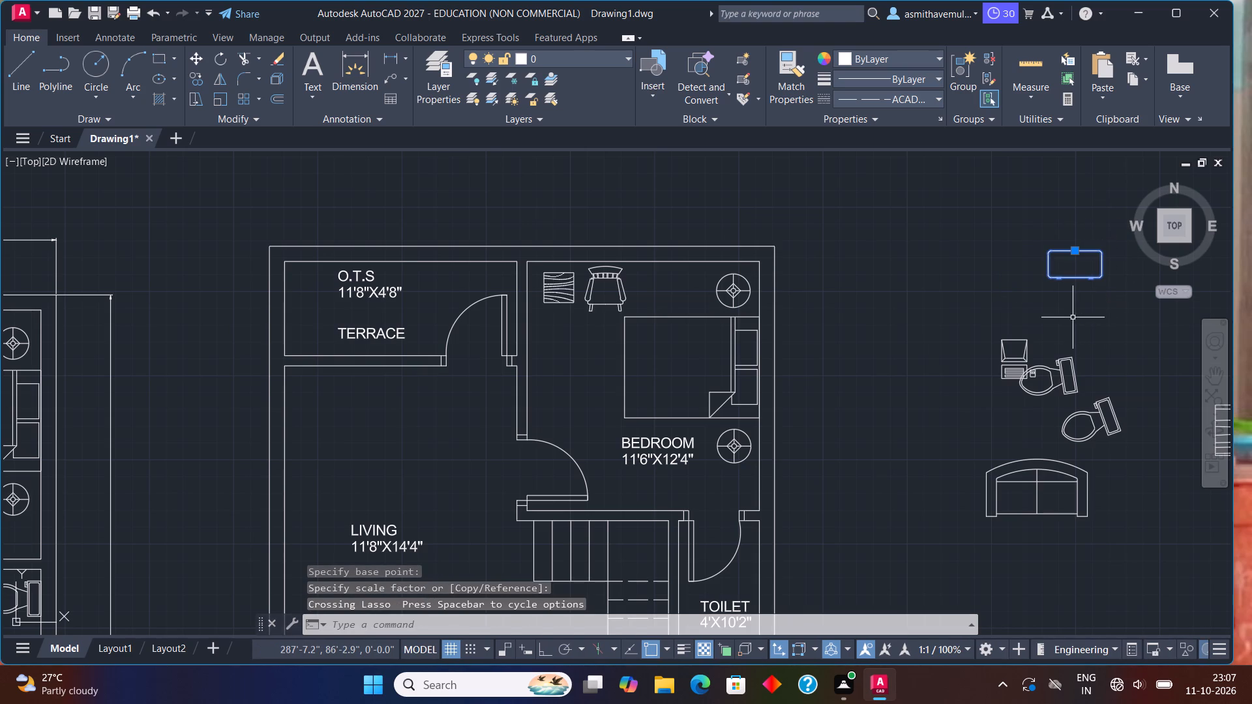
text(RO)
key(Return)
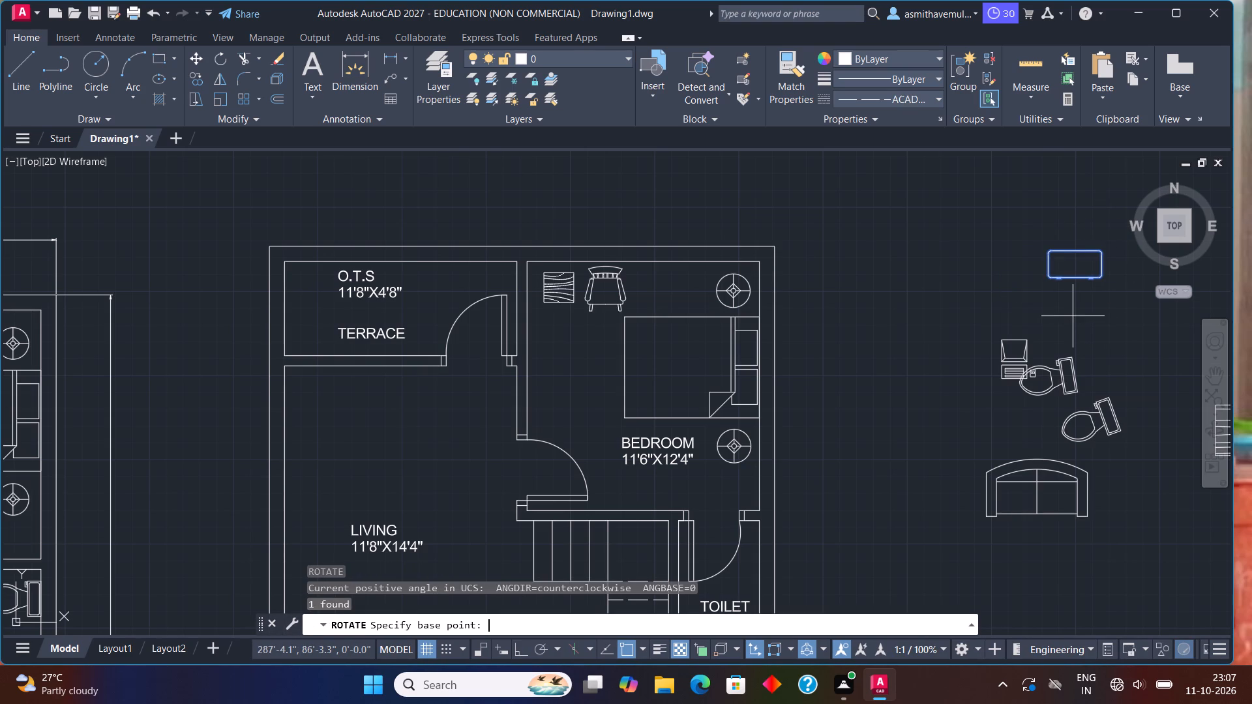
click(1075, 252)
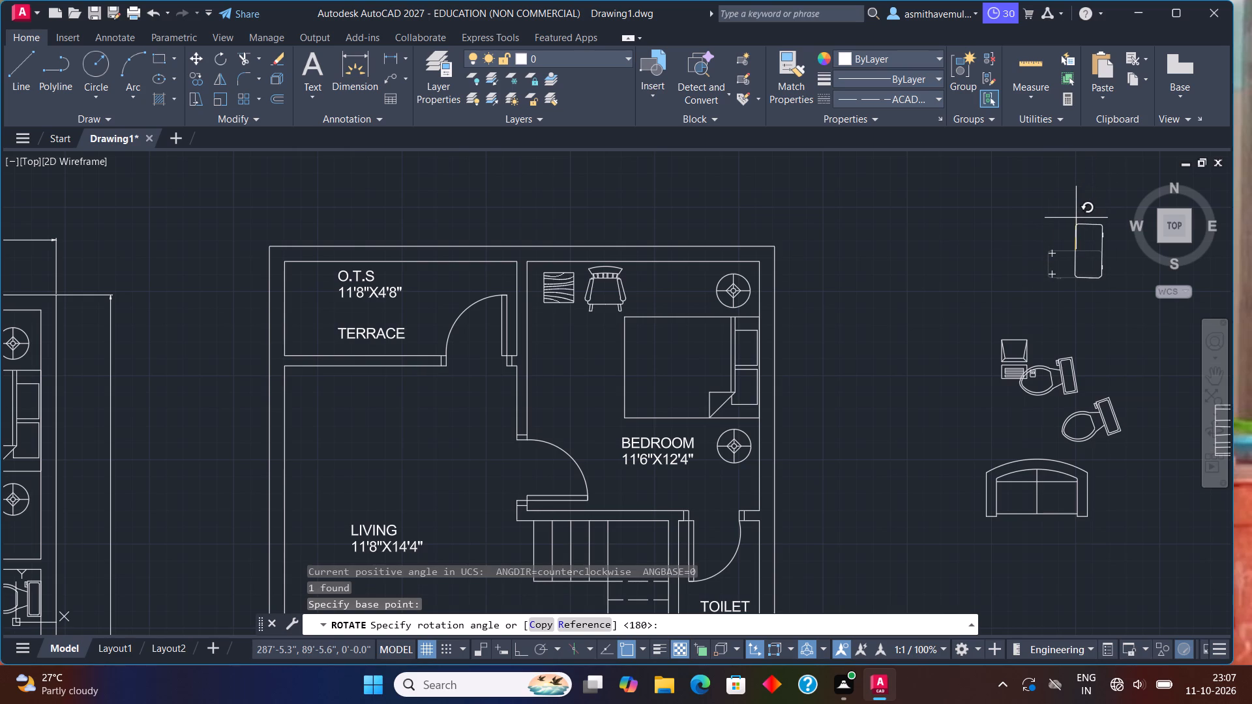
key(F8)
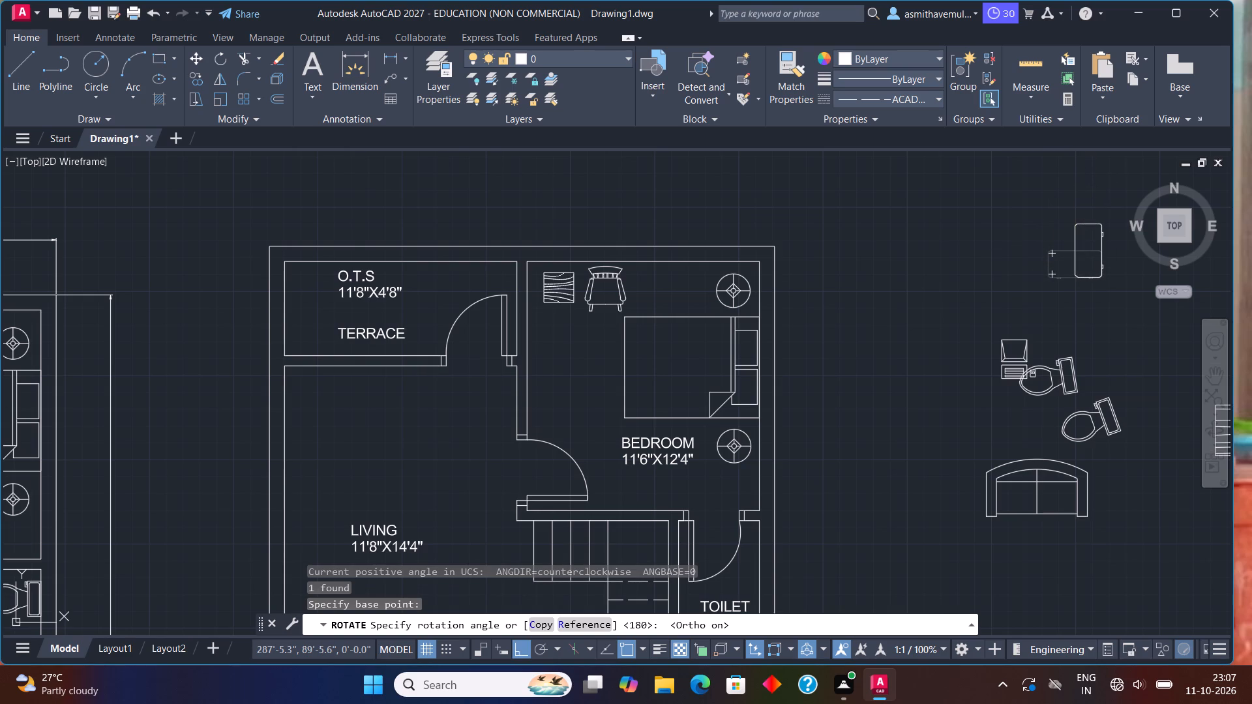
click(1079, 230)
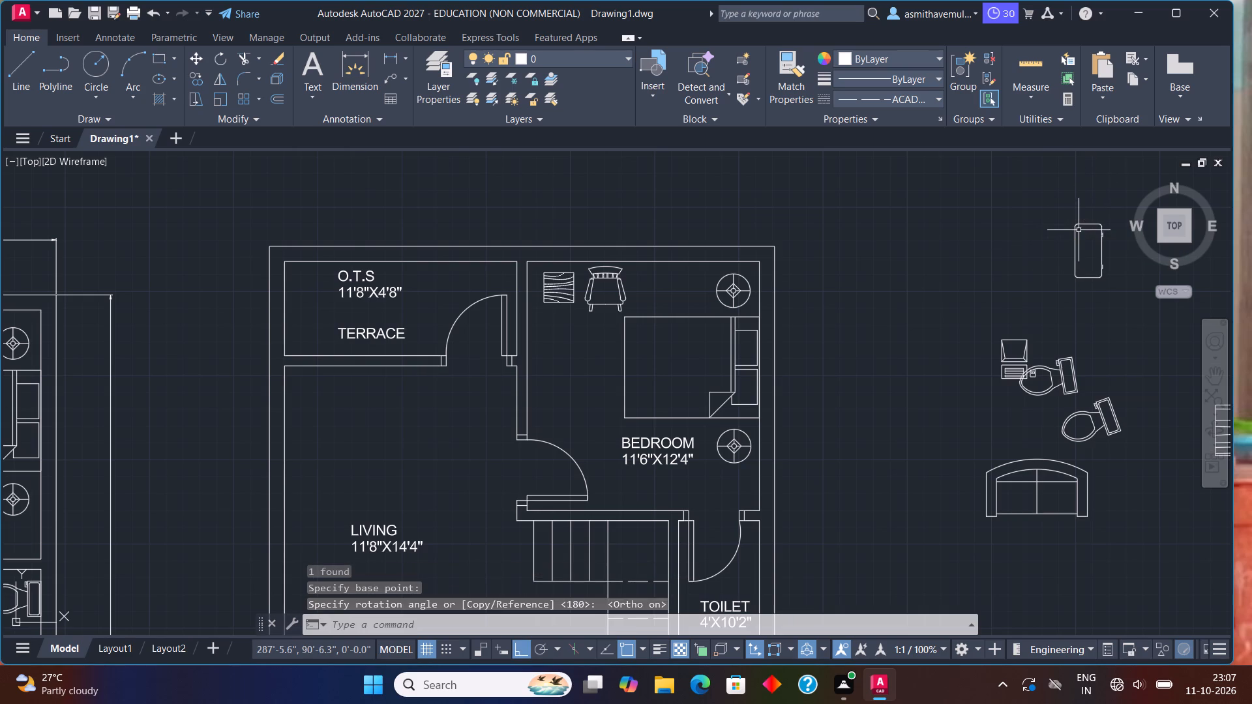
Move the rotated desk into the 11'6"X12'4" bedroom, its long edge against the west wall between the wood-grain table and the door.
drag(1084, 241, 1036, 276)
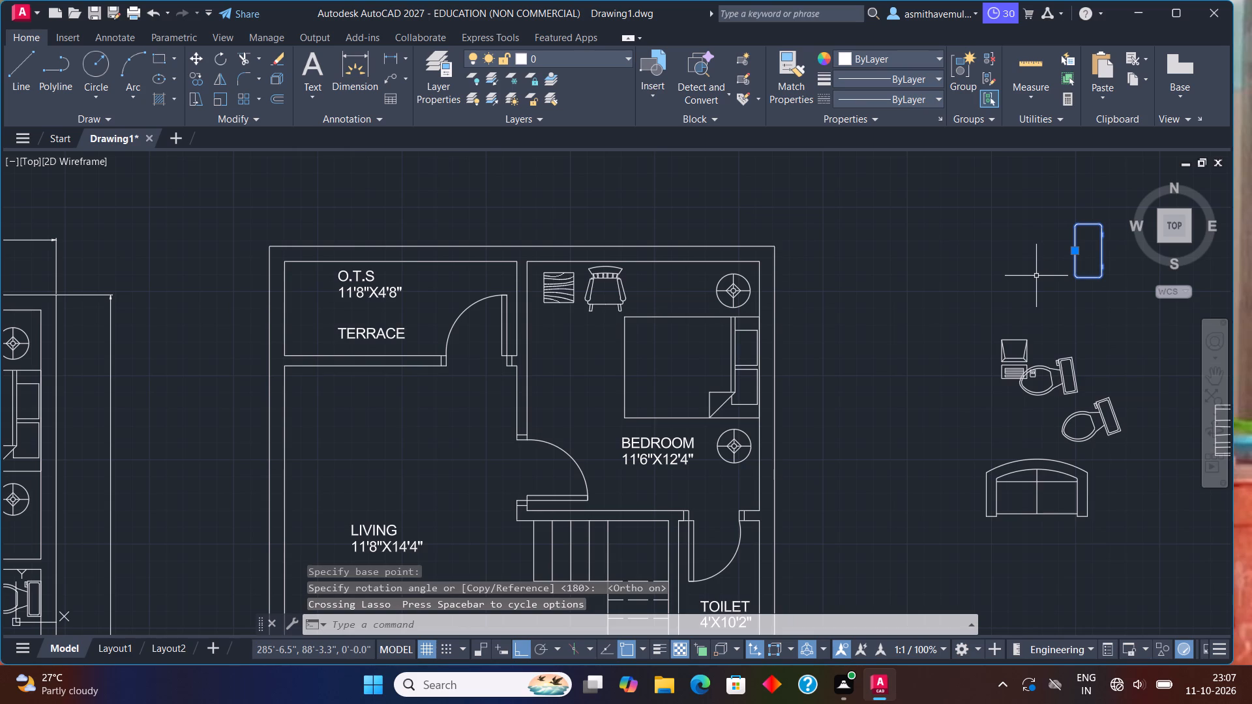
key(m)
key(Return)
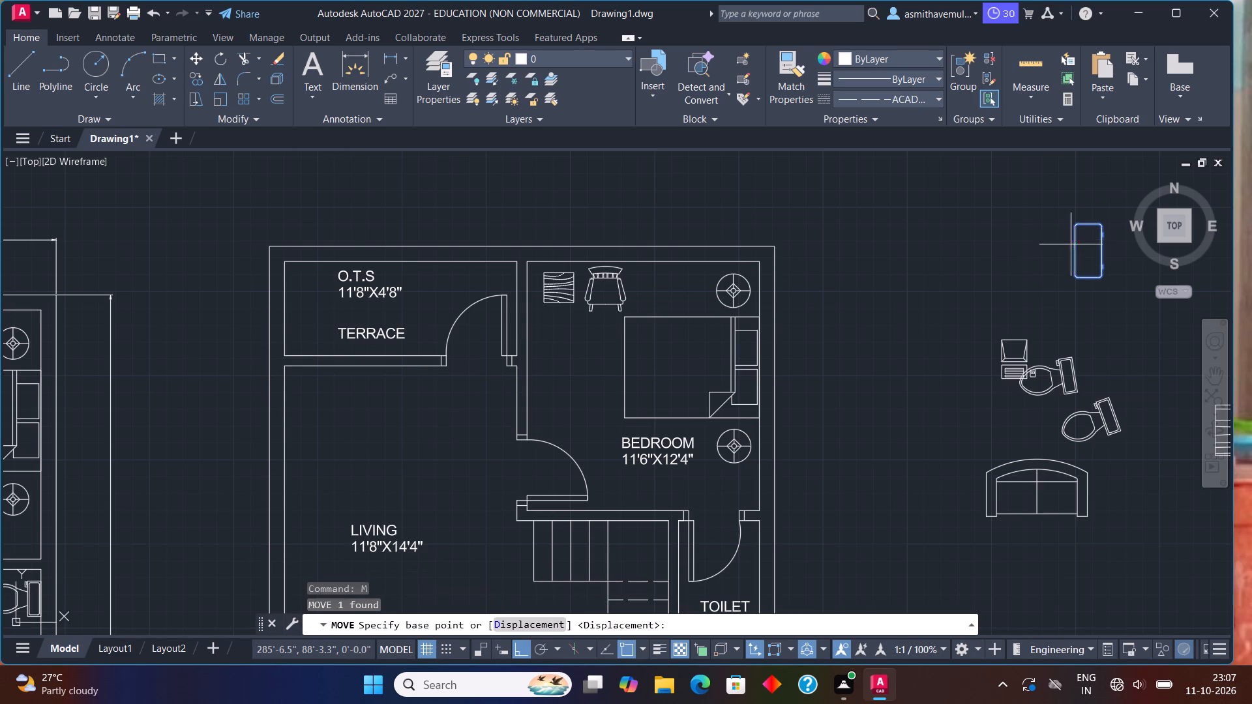
click(1081, 246)
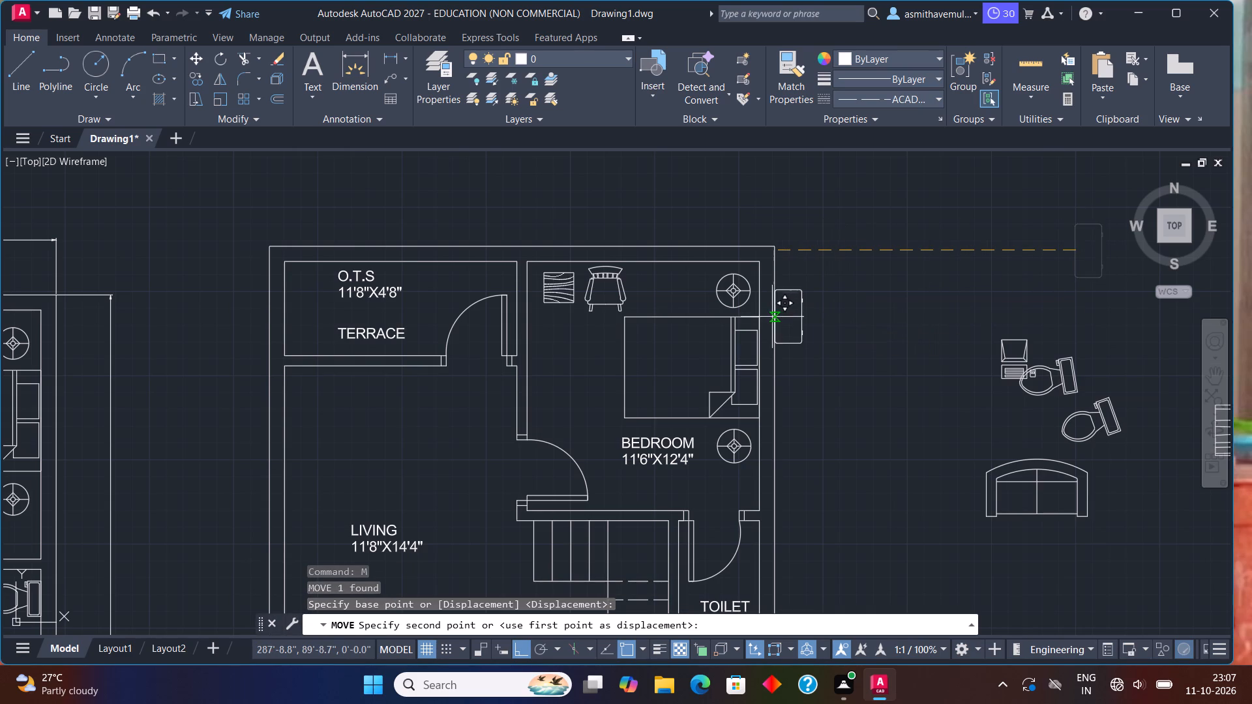
key(F8)
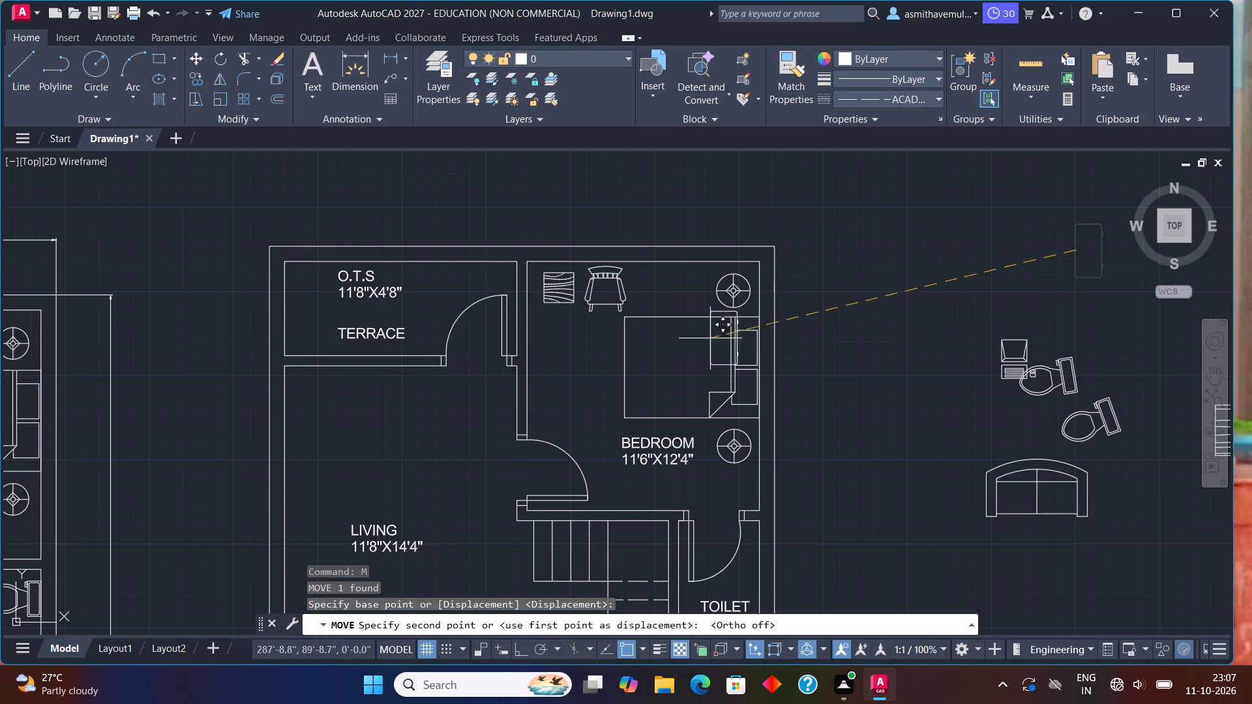
scroll(529, 365, up, 2)
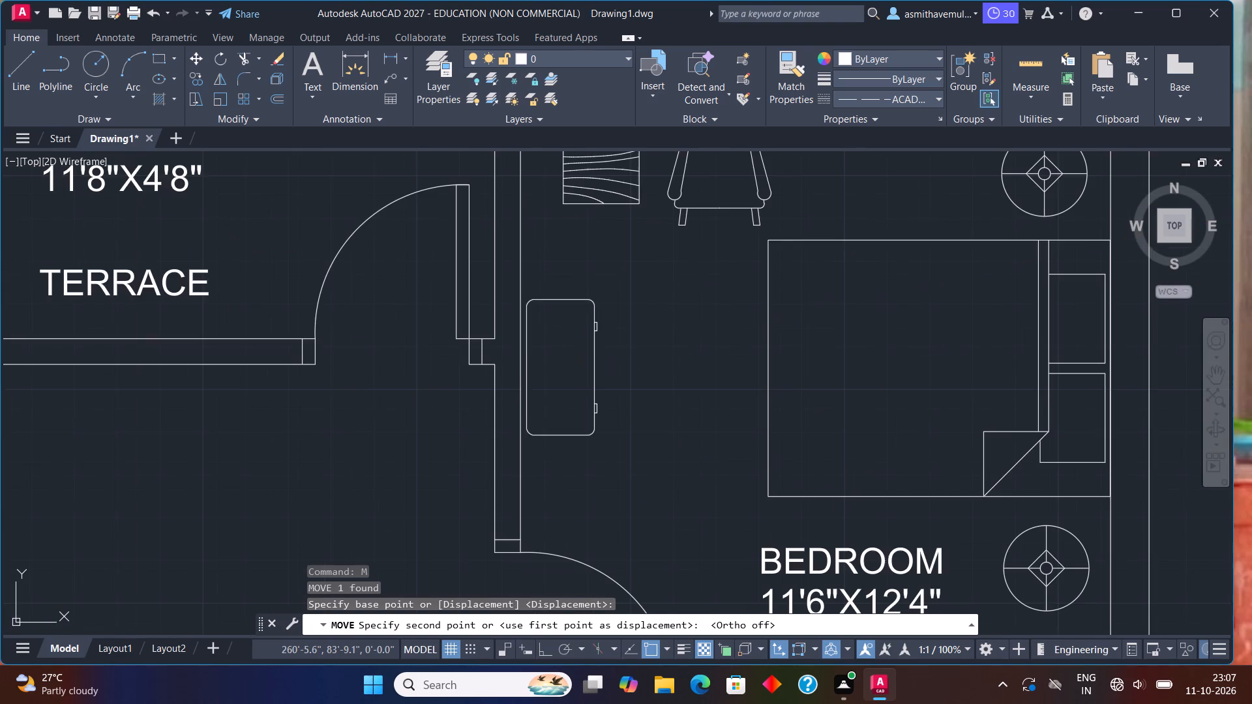
click(521, 370)
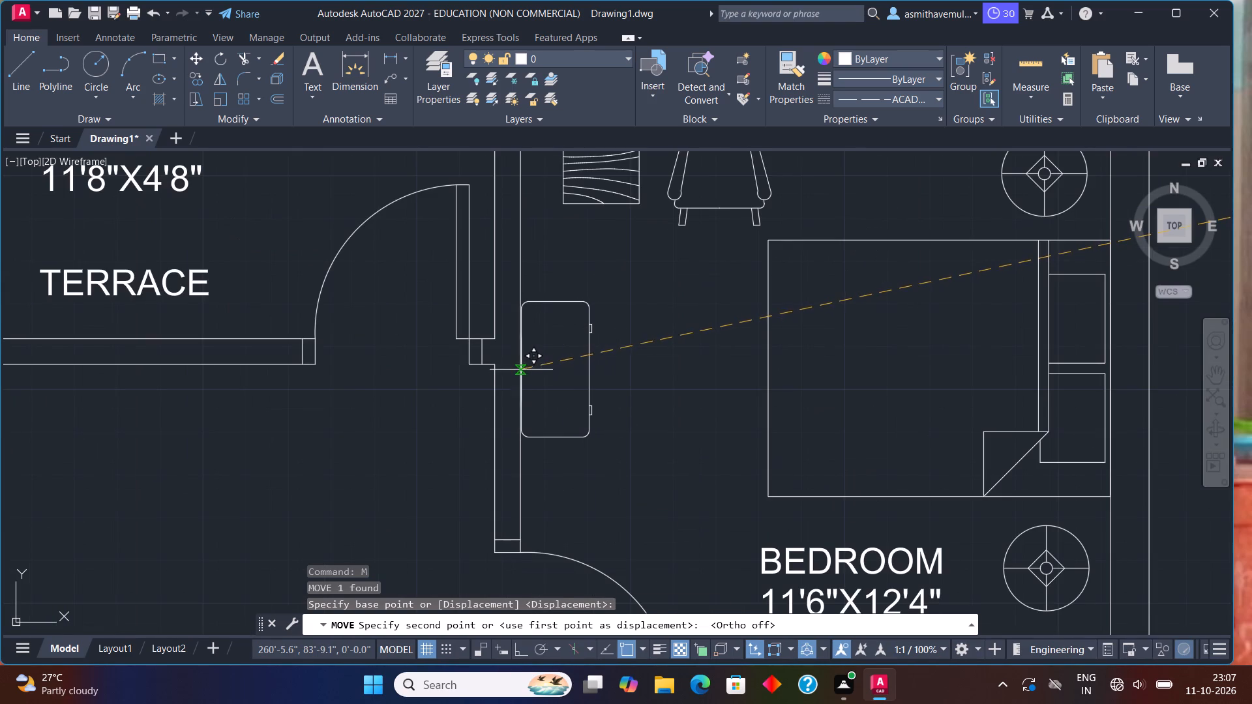
Move the spare computer symbol away from the loose toilets into the clear space east of the second plan's bedroom.
scroll(639, 334, down, 1)
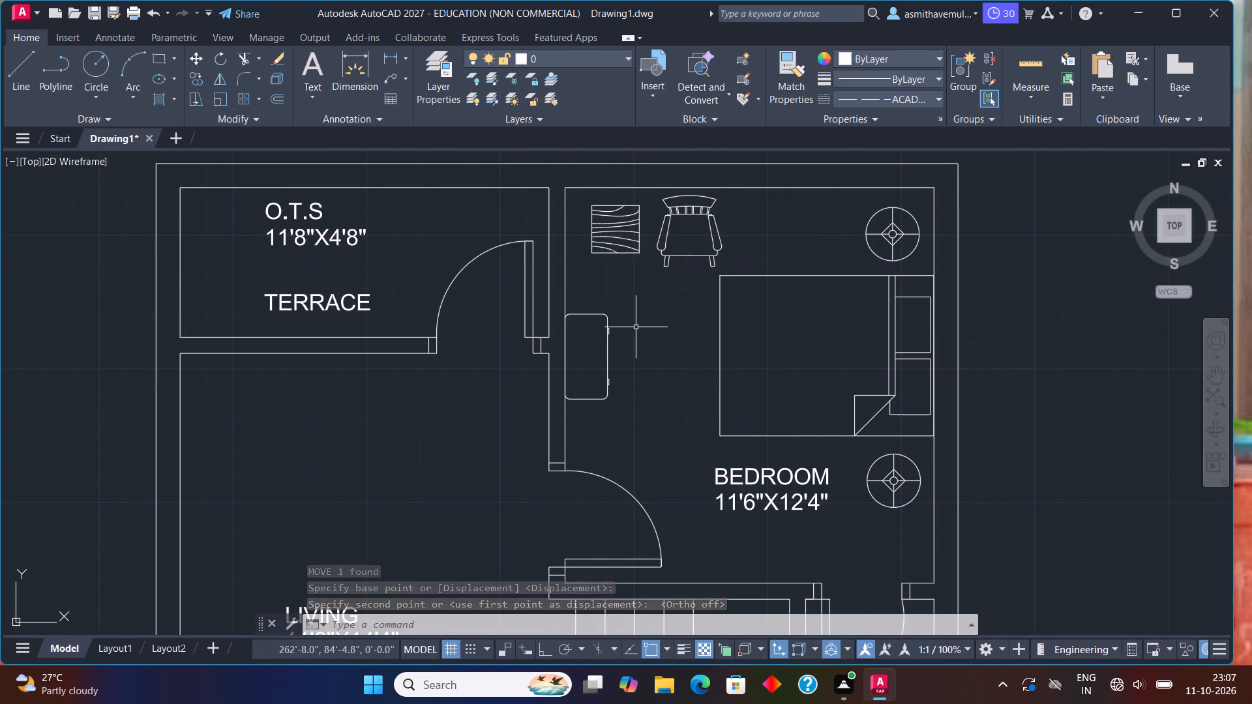
scroll(636, 327, down, 1)
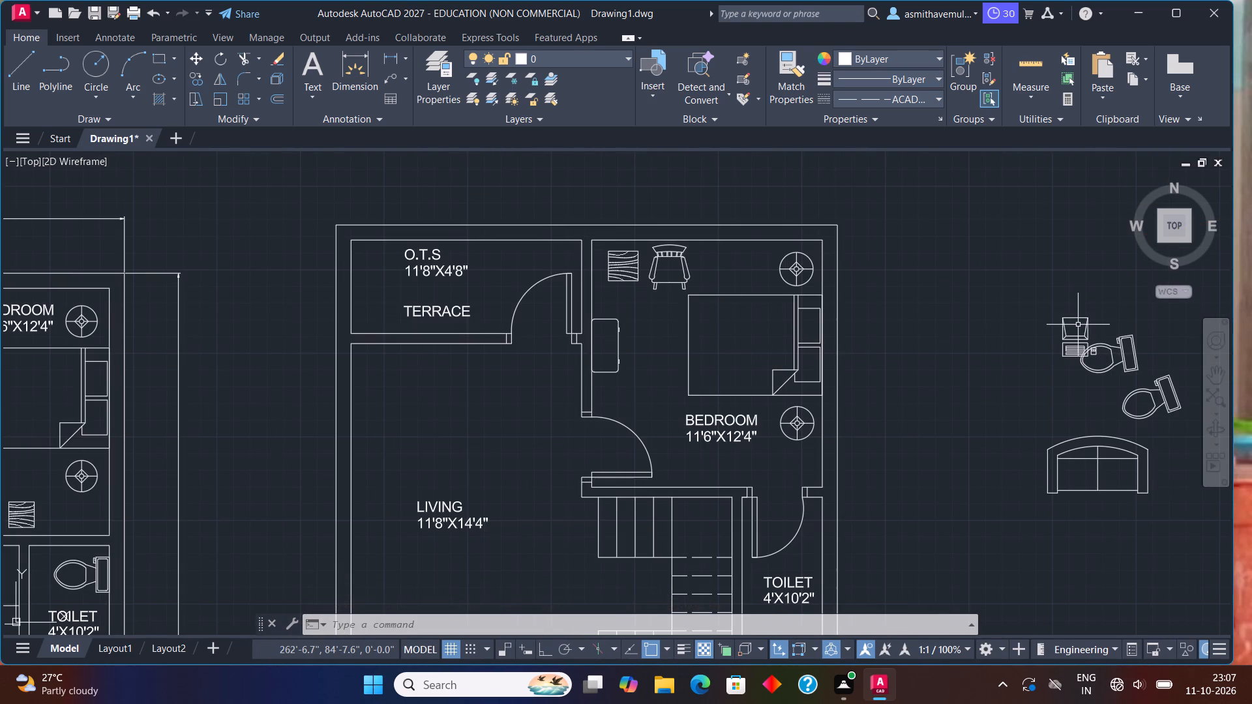
click(1075, 338)
key(m)
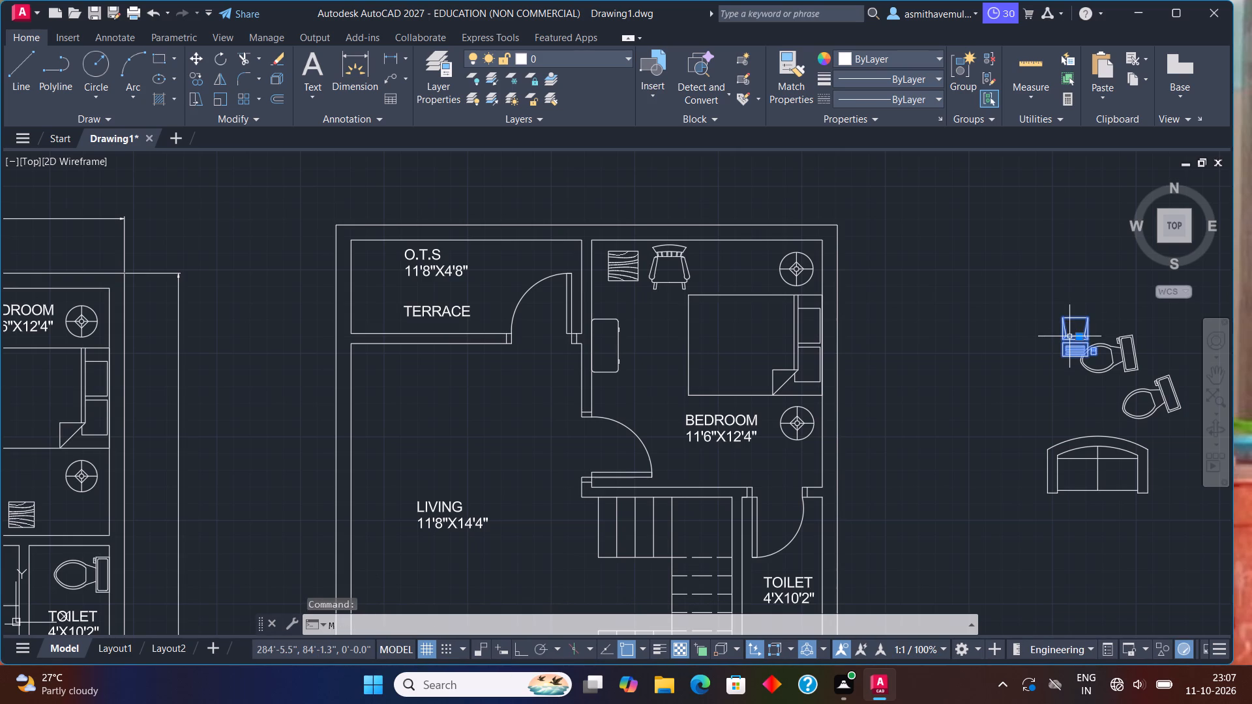
key(Return)
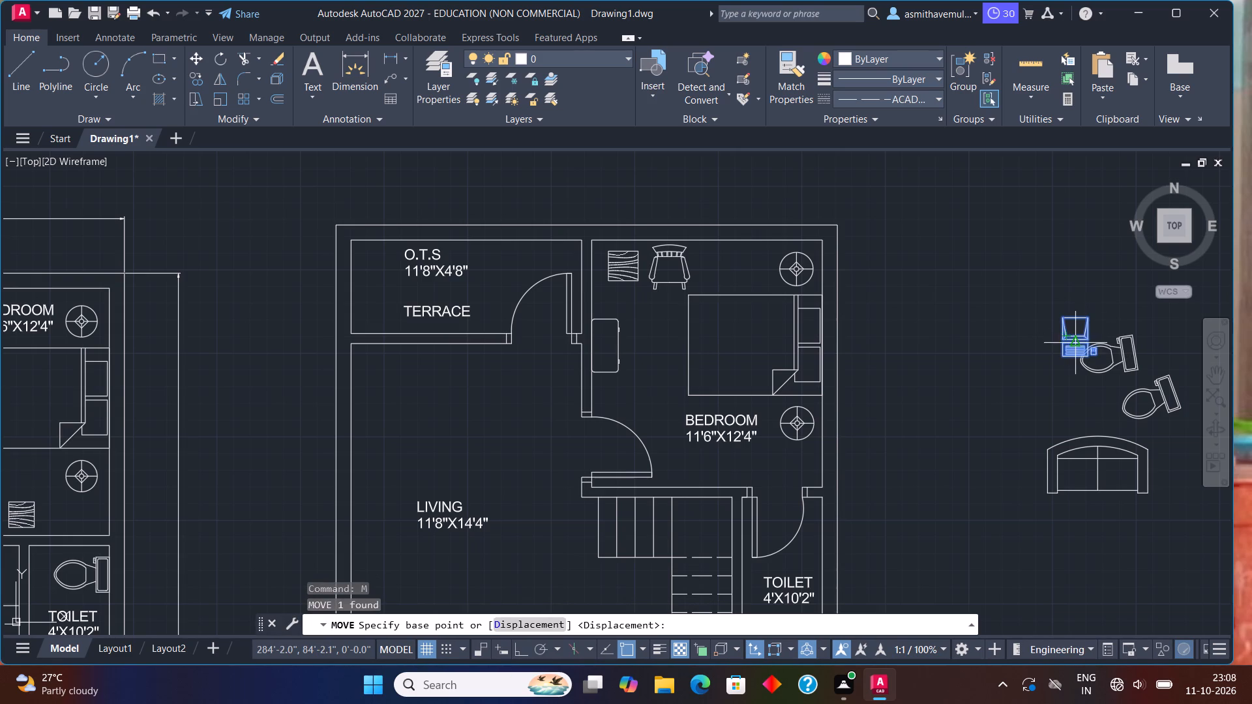
click(1075, 351)
click(964, 371)
Rotate the computer symbol 90° counterclockwise about its northwest corner, so the monitor lies west of the keyboard.
drag(978, 349, 959, 365)
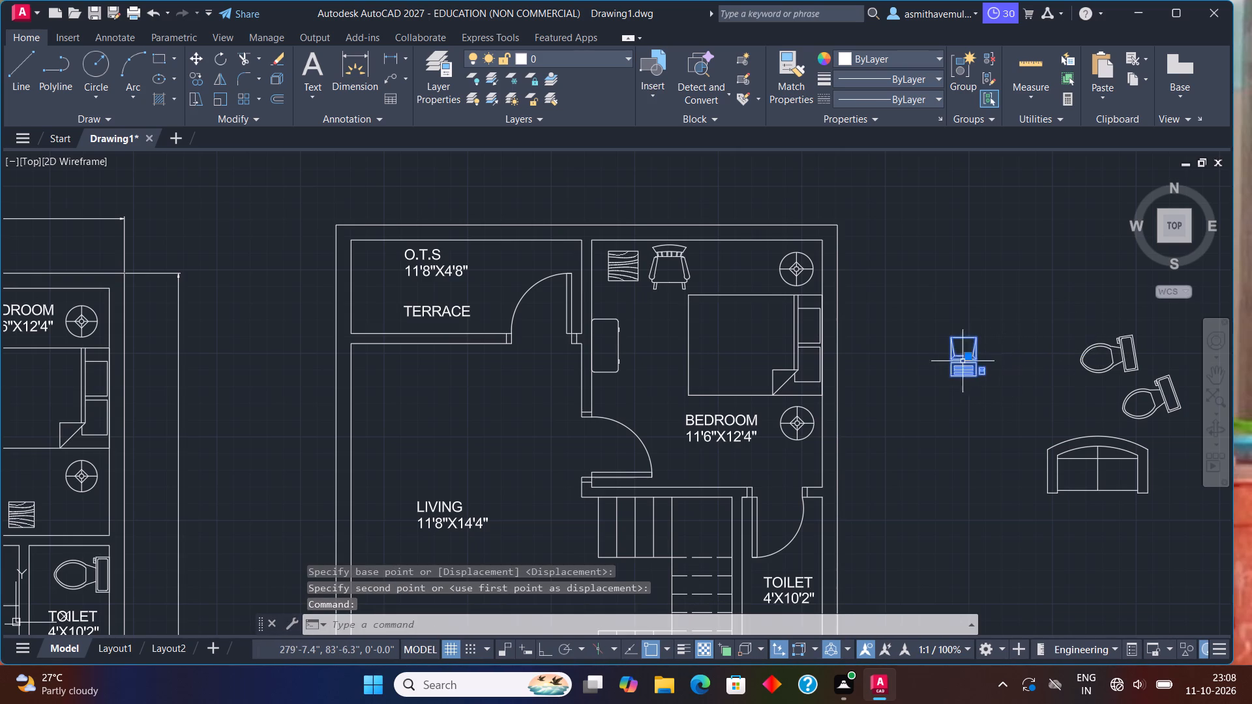
drag(959, 365, 956, 377)
text(RO)
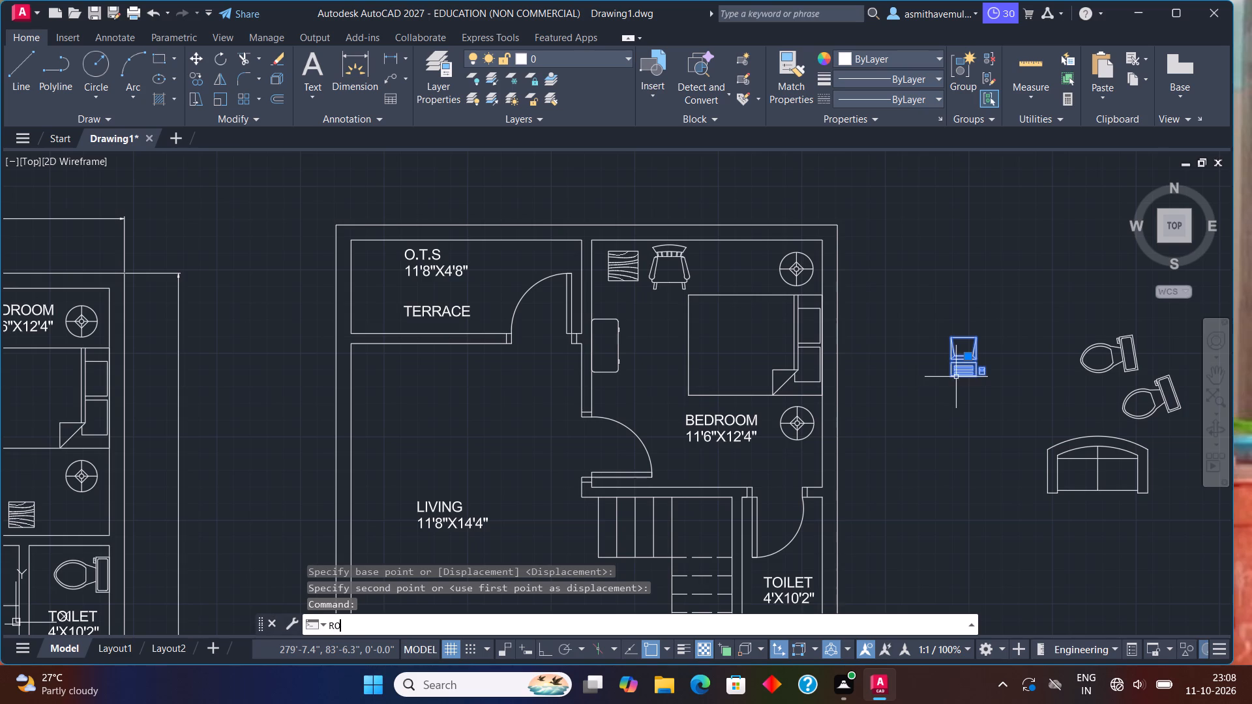
key(Return)
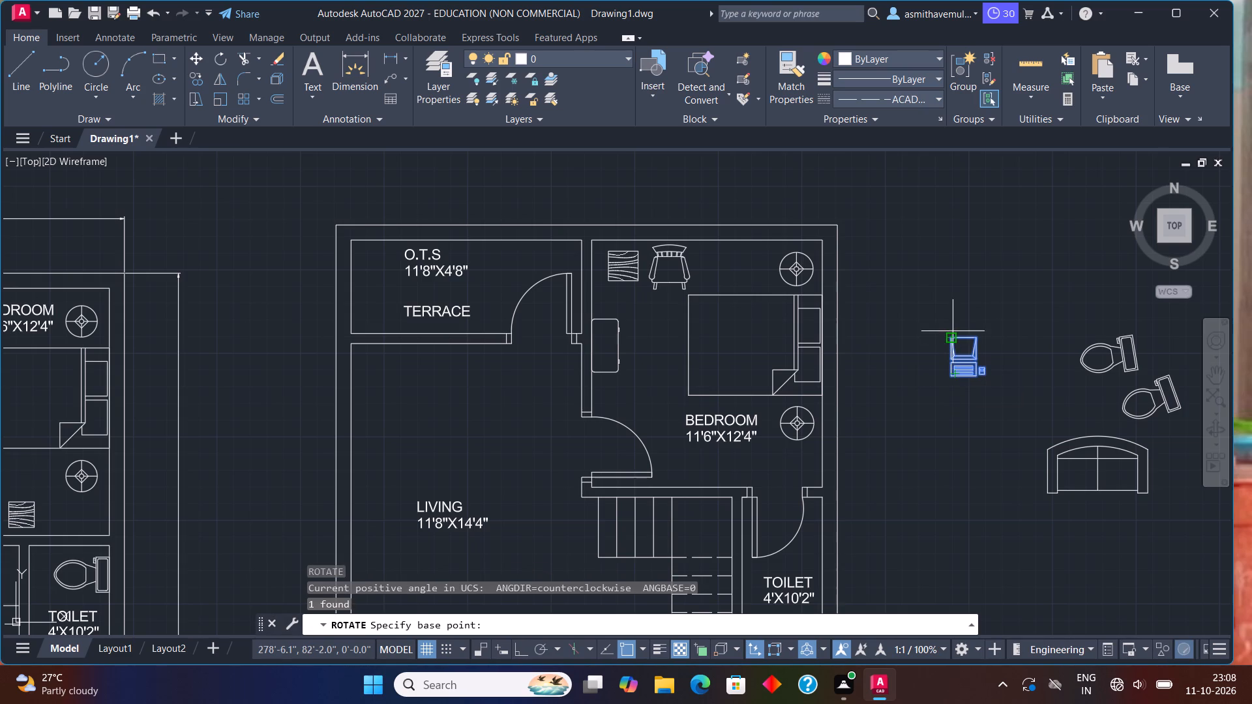
click(951, 336)
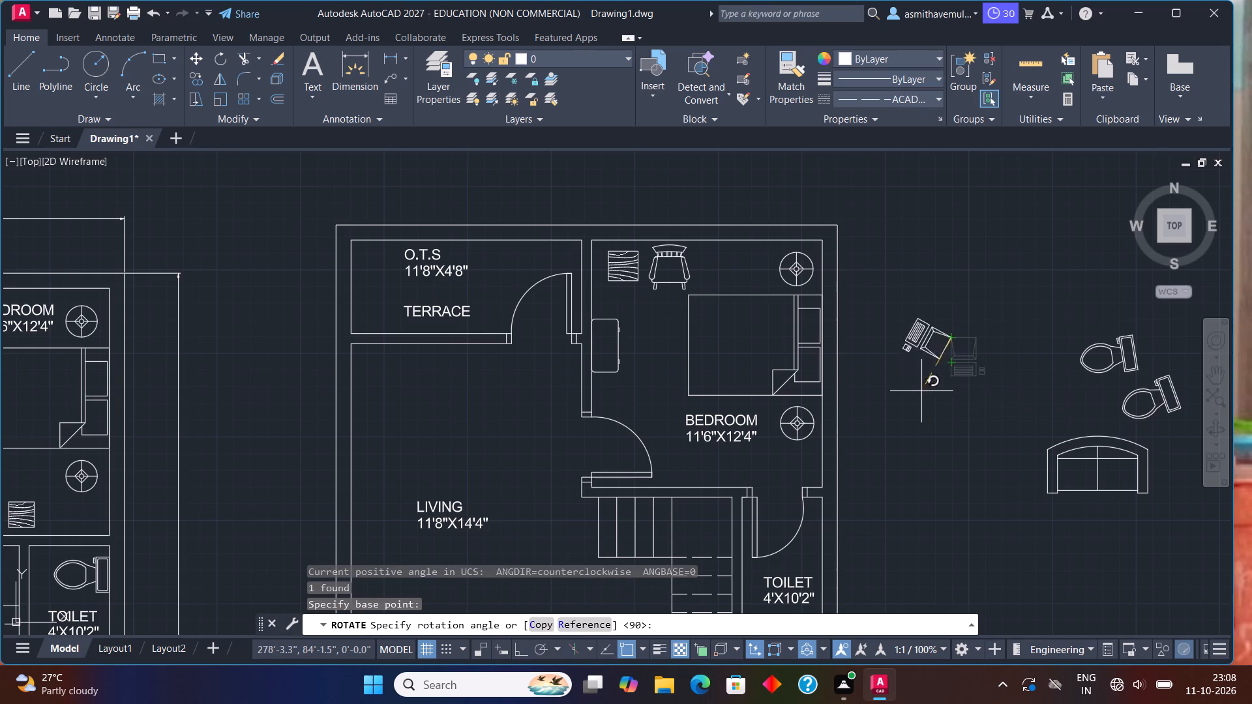
click(957, 261)
Scale the computer symbol down slightly from its southeast corner.
click(980, 314)
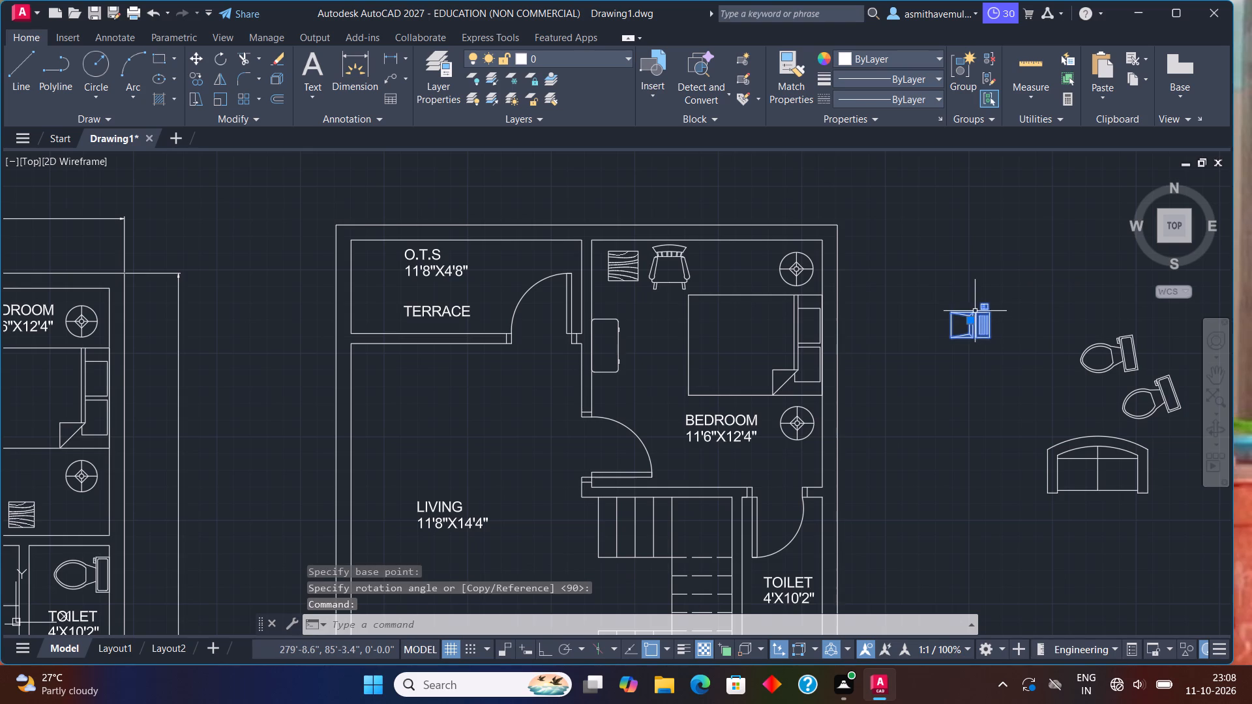
text(SCALE)
key(Return)
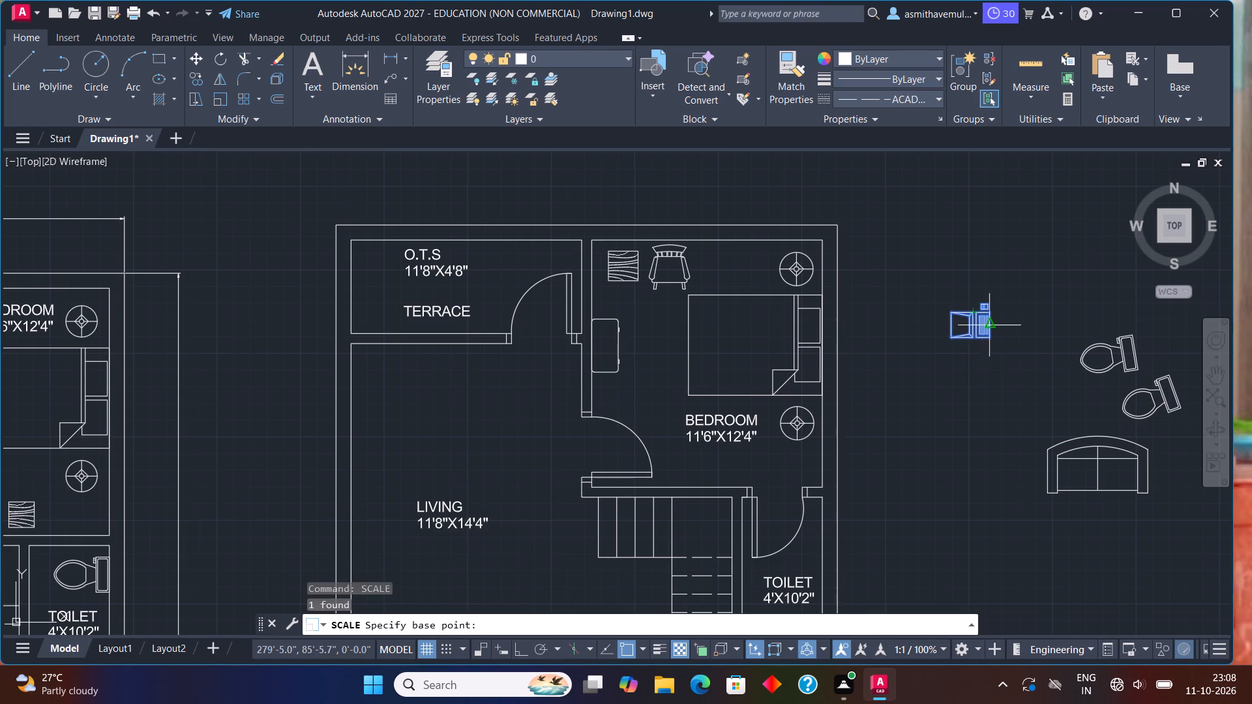
click(991, 341)
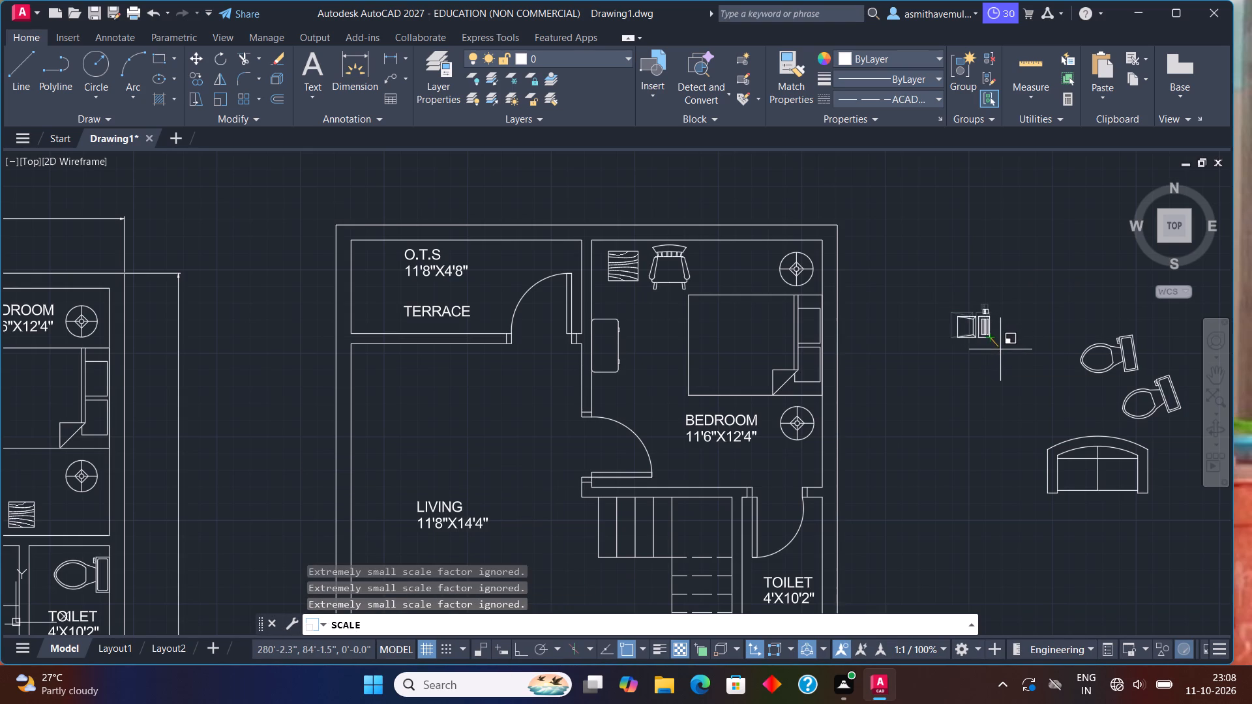
click(1000, 349)
Move the computer symbol onto the bedroom desk, with its keyboard edge along the middle of the desk's east edge.
click(992, 334)
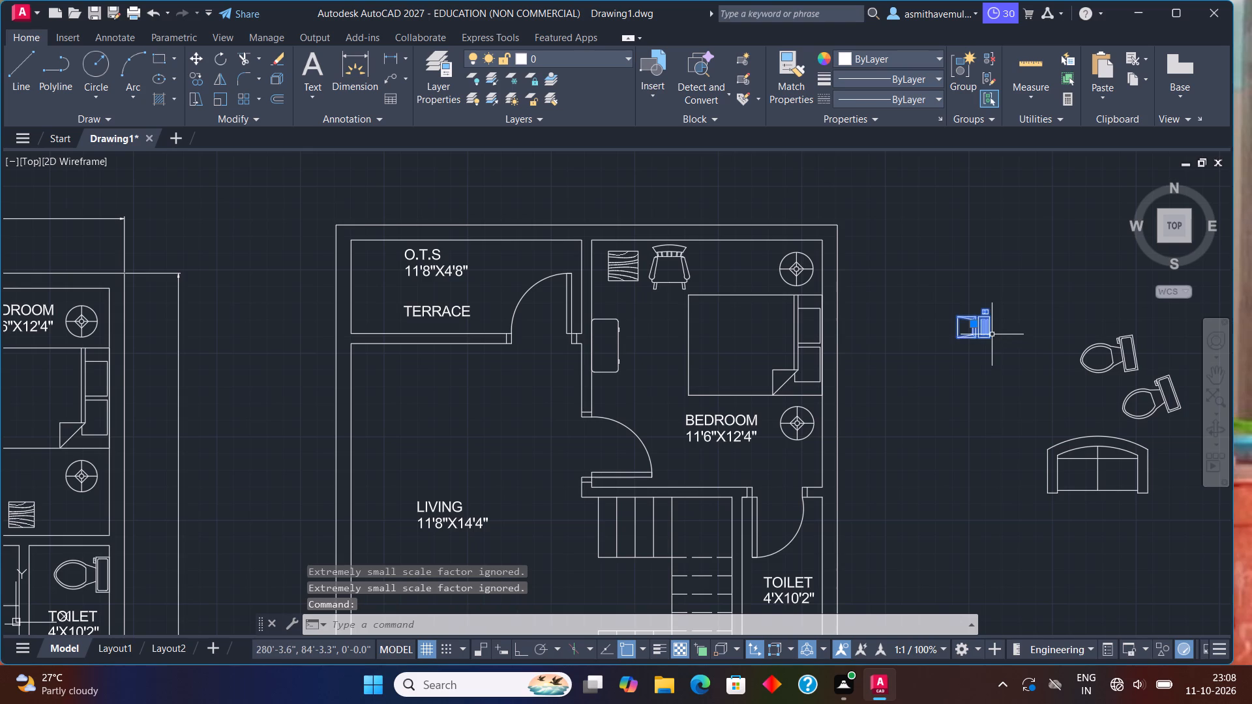
key(m)
key(Return)
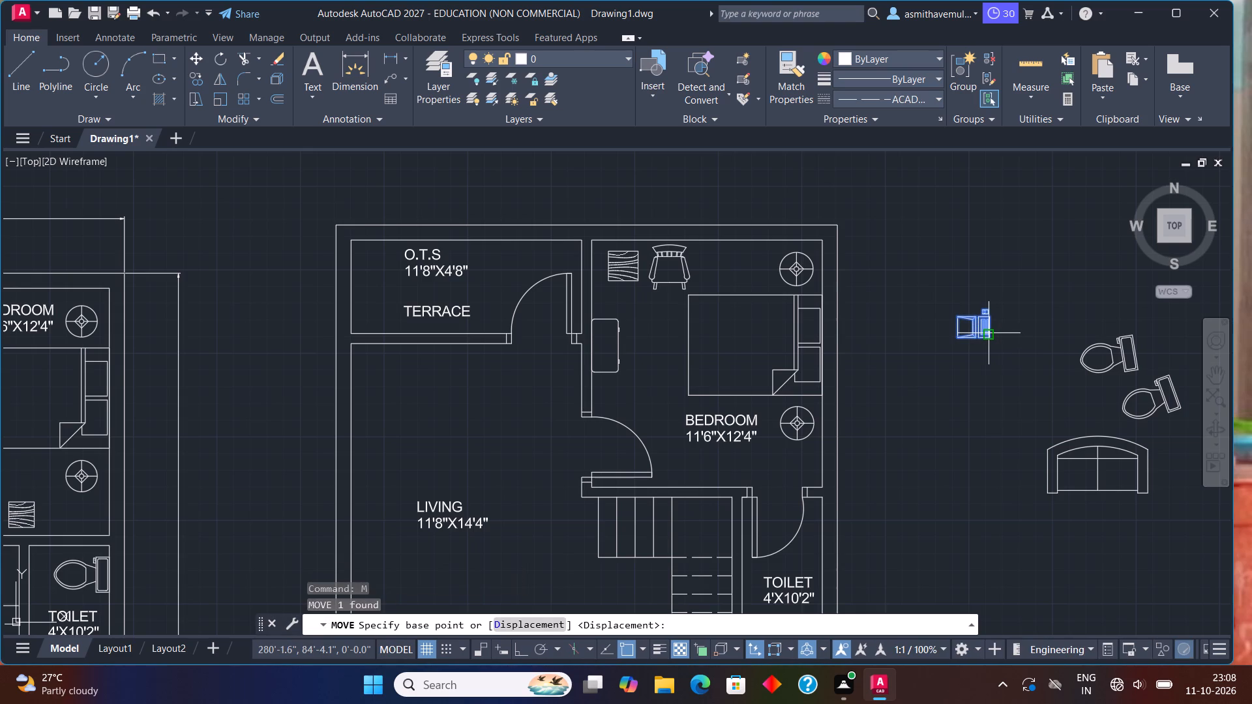
scroll(989, 333, up, 1)
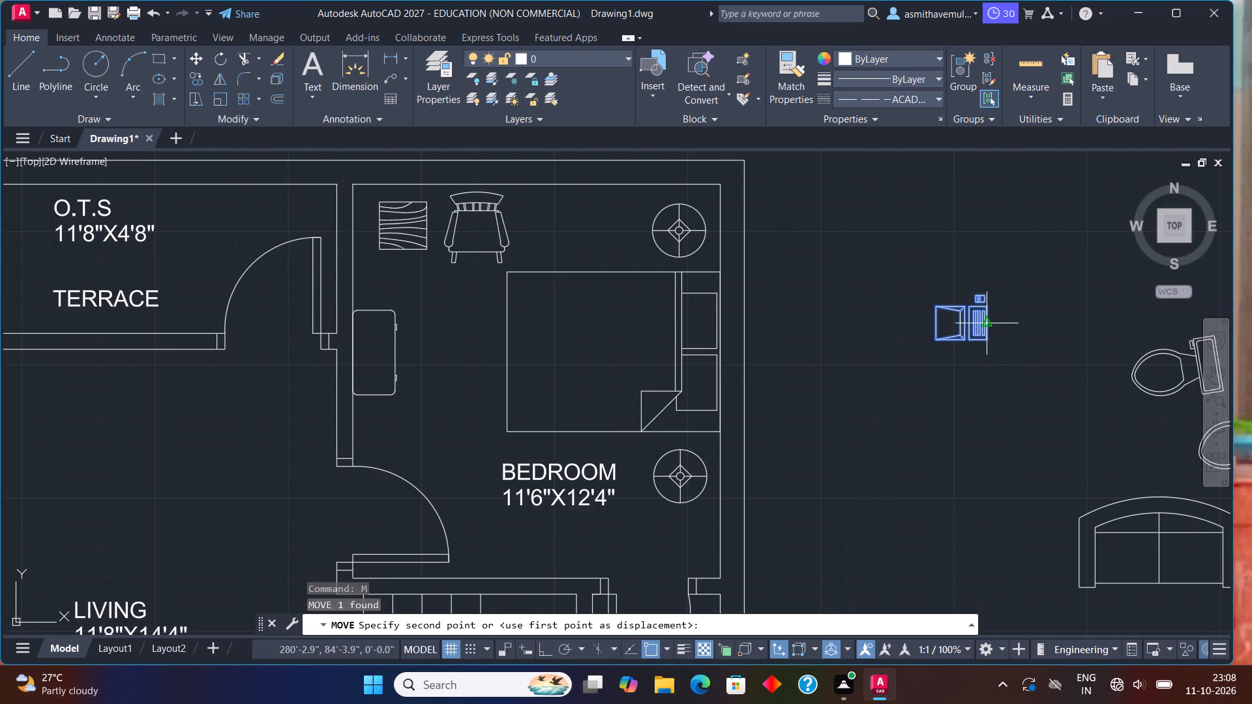
click(991, 324)
scroll(375, 344, up, 2)
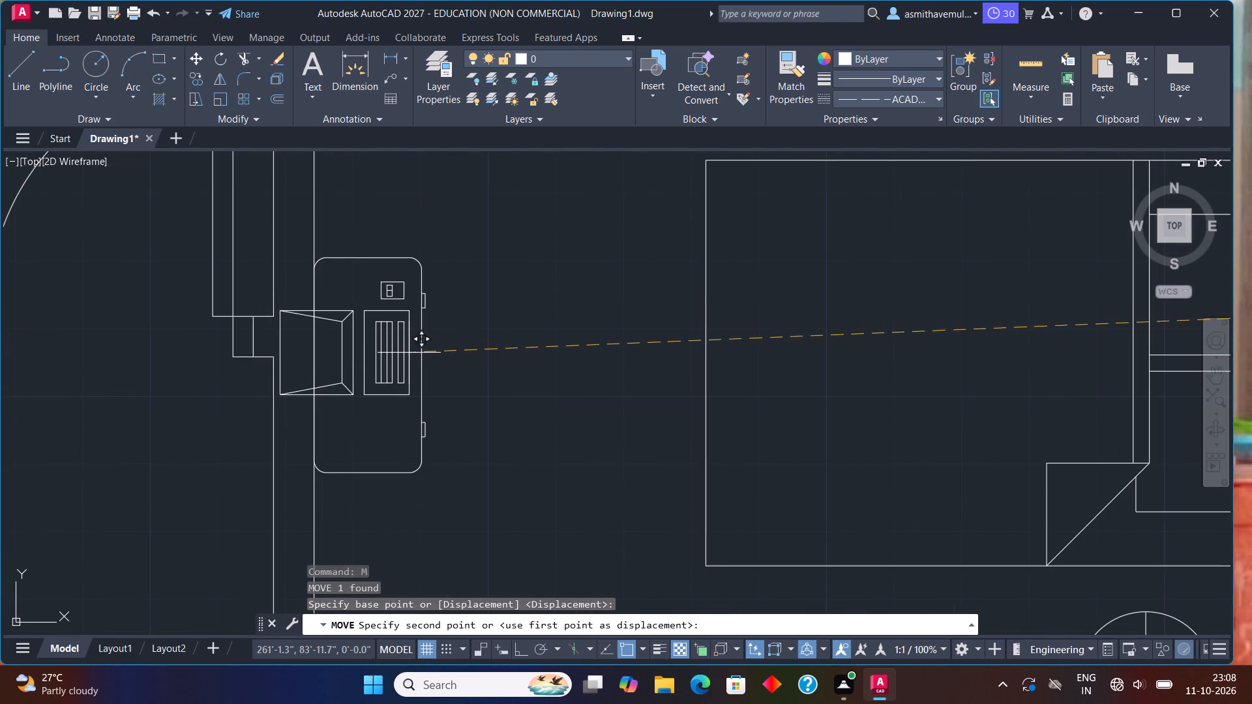
click(421, 357)
Scale the computer symbol down to about two-thirds of its size from the desk's east edge, so it fits on the desk.
click(409, 362)
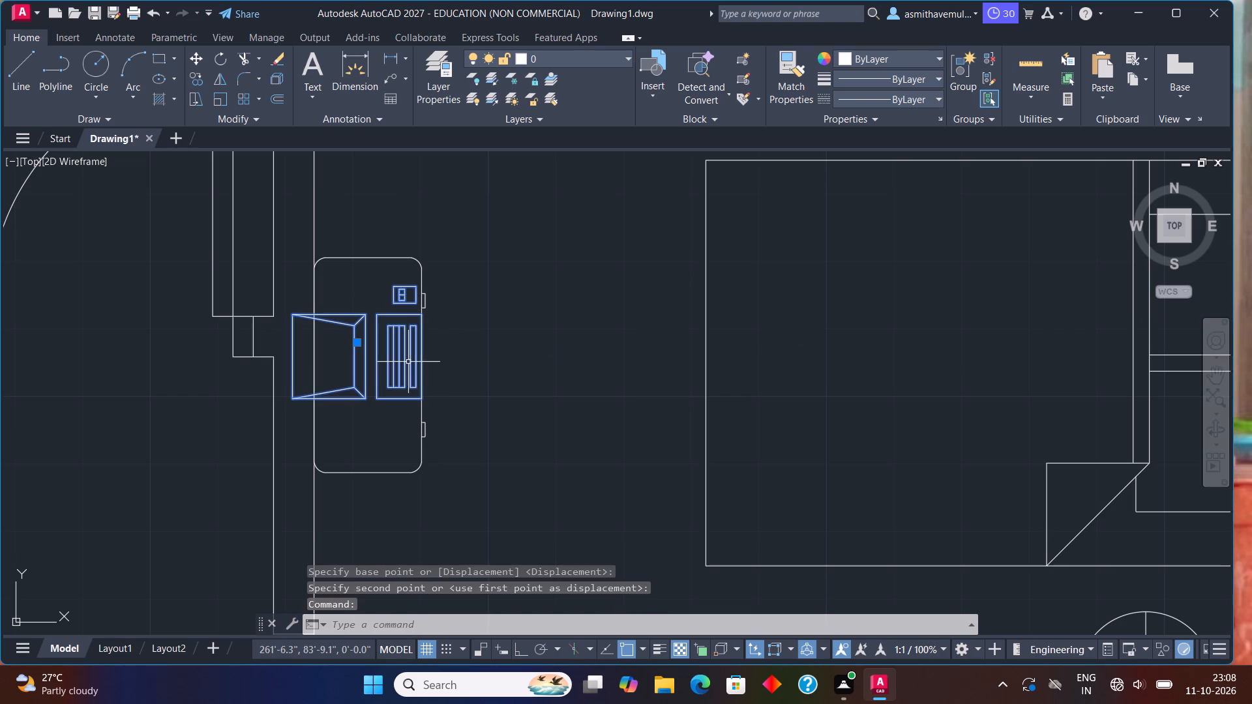
text(SCALE)
key(Return)
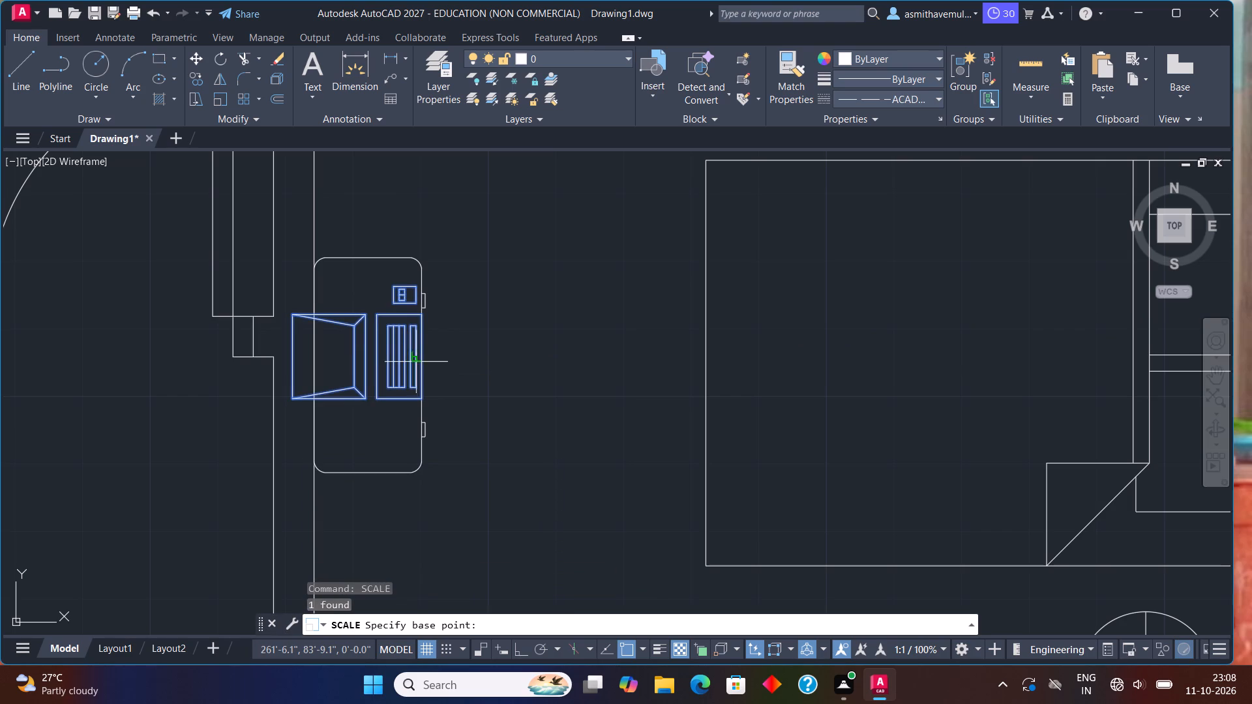
drag(426, 360, 443, 359)
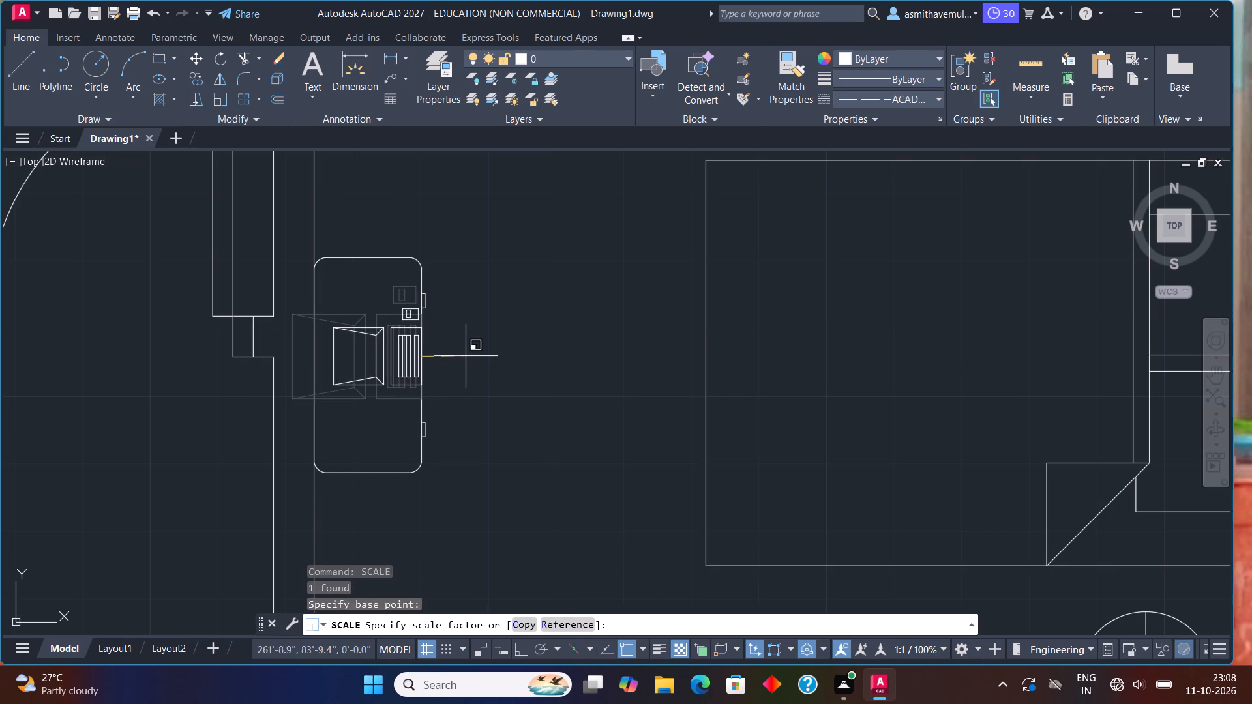
click(469, 356)
scroll(511, 353, down, 2)
scroll(674, 407, down, 1)
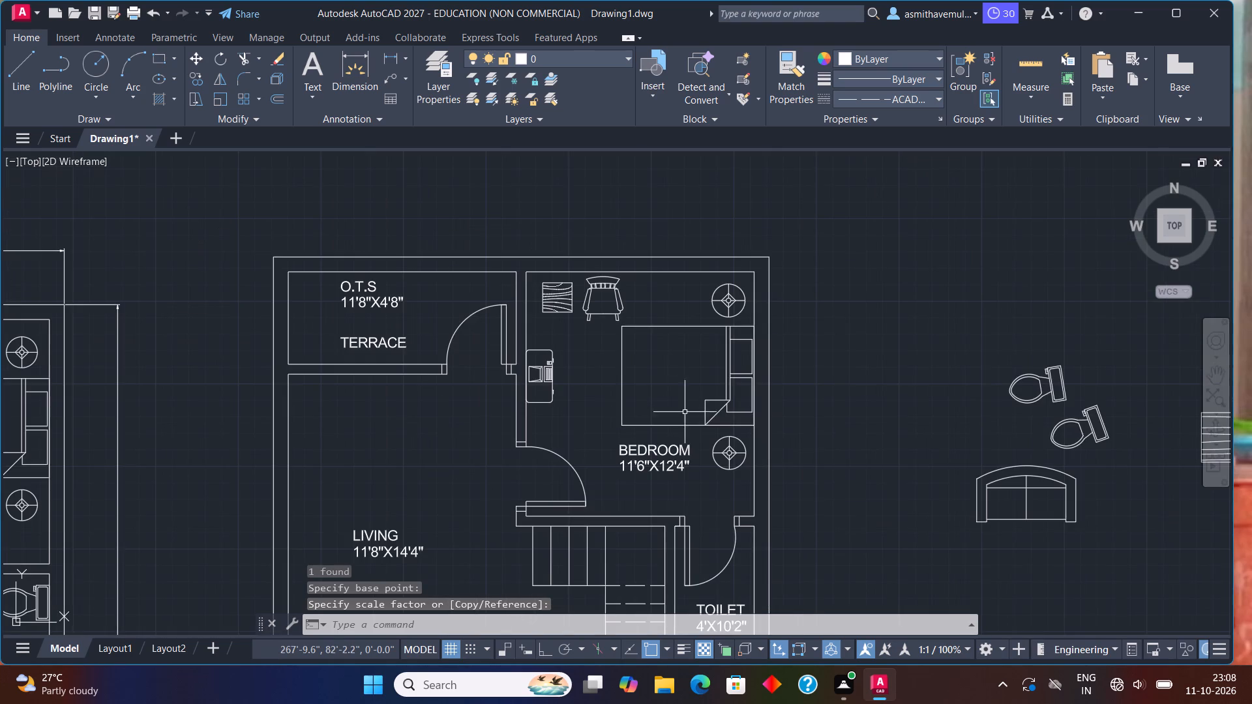
middle_drag(696, 422, 760, 285)
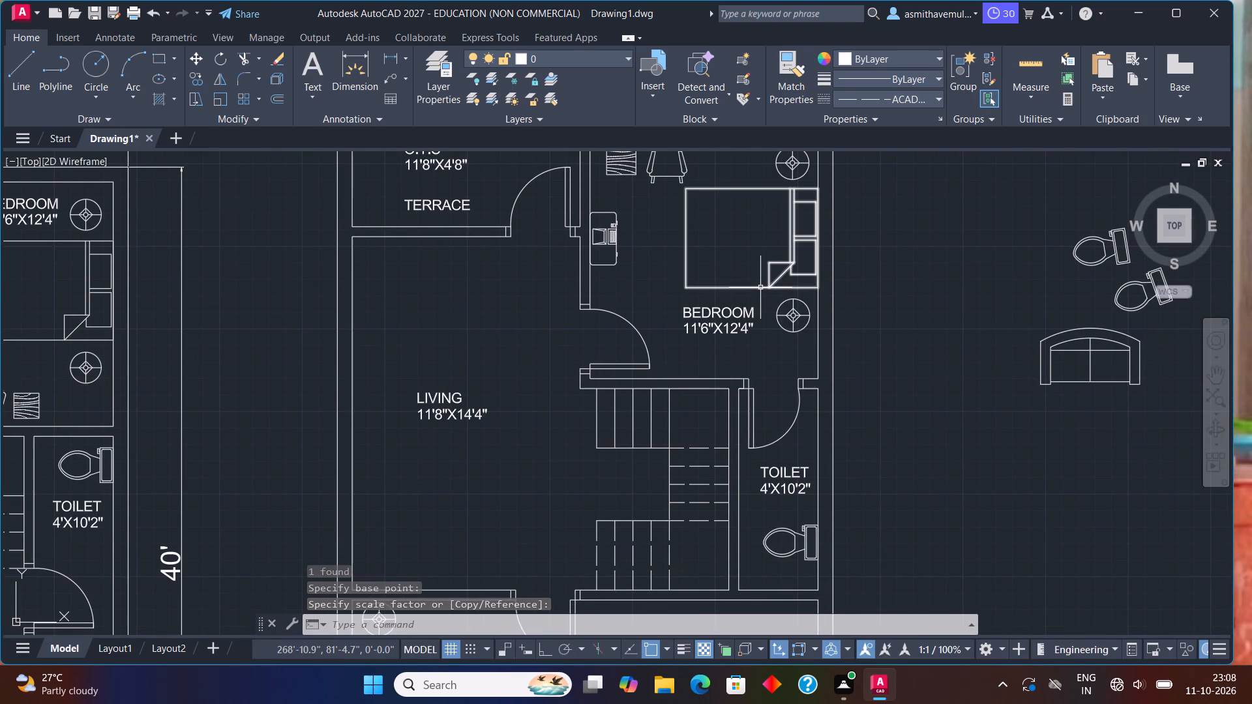
Extend both lines of the 4'8"X7' toilet's east wall north to the wall below the staircase.
scroll(742, 317, down, 2)
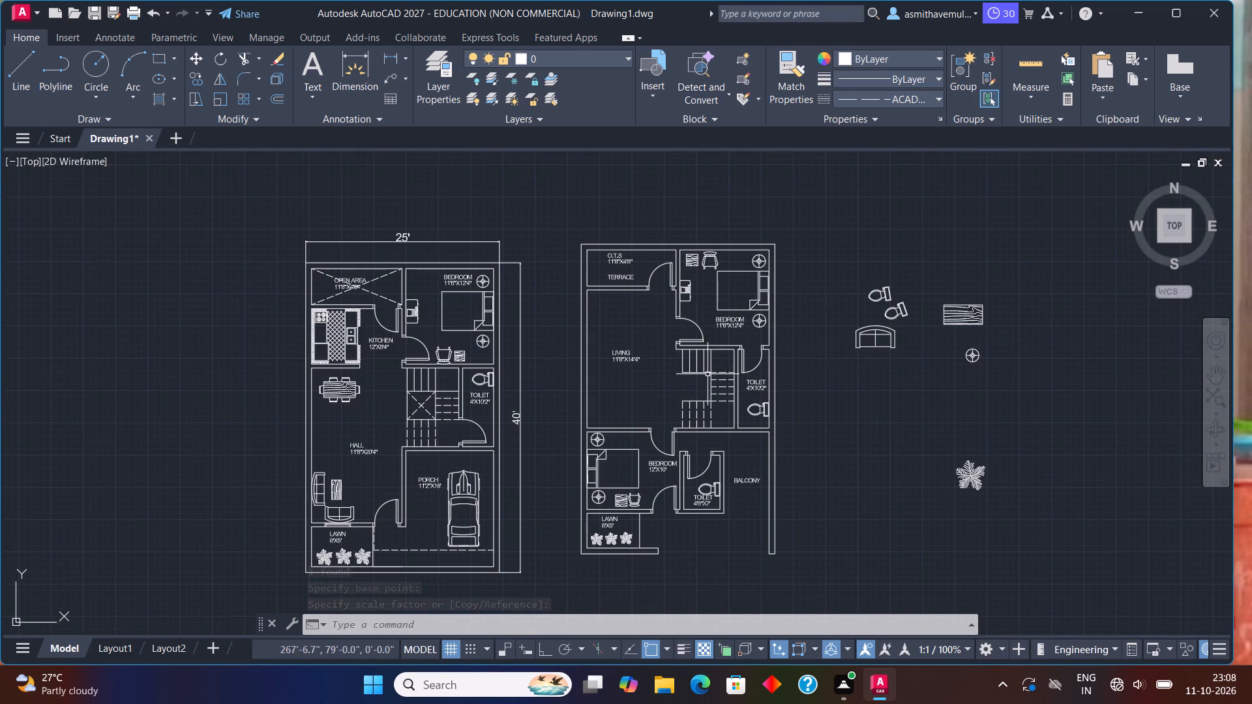
middle_drag(707, 400, 706, 373)
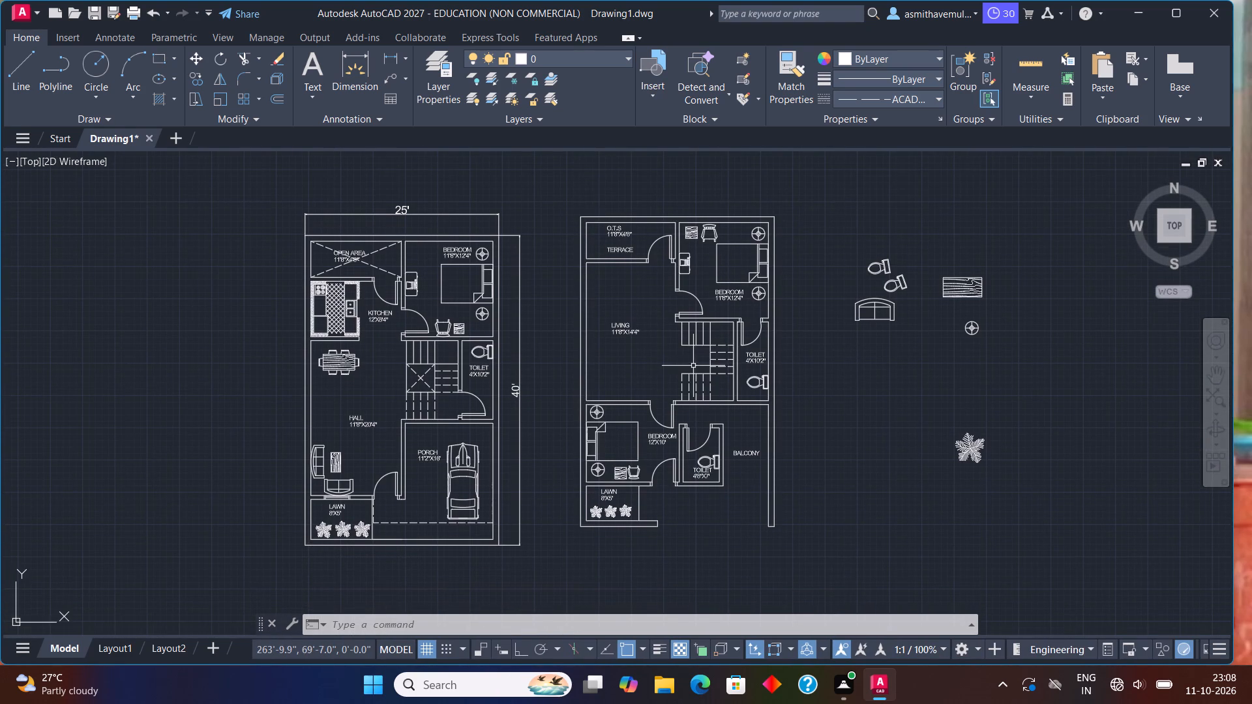
scroll(751, 351, up, 1)
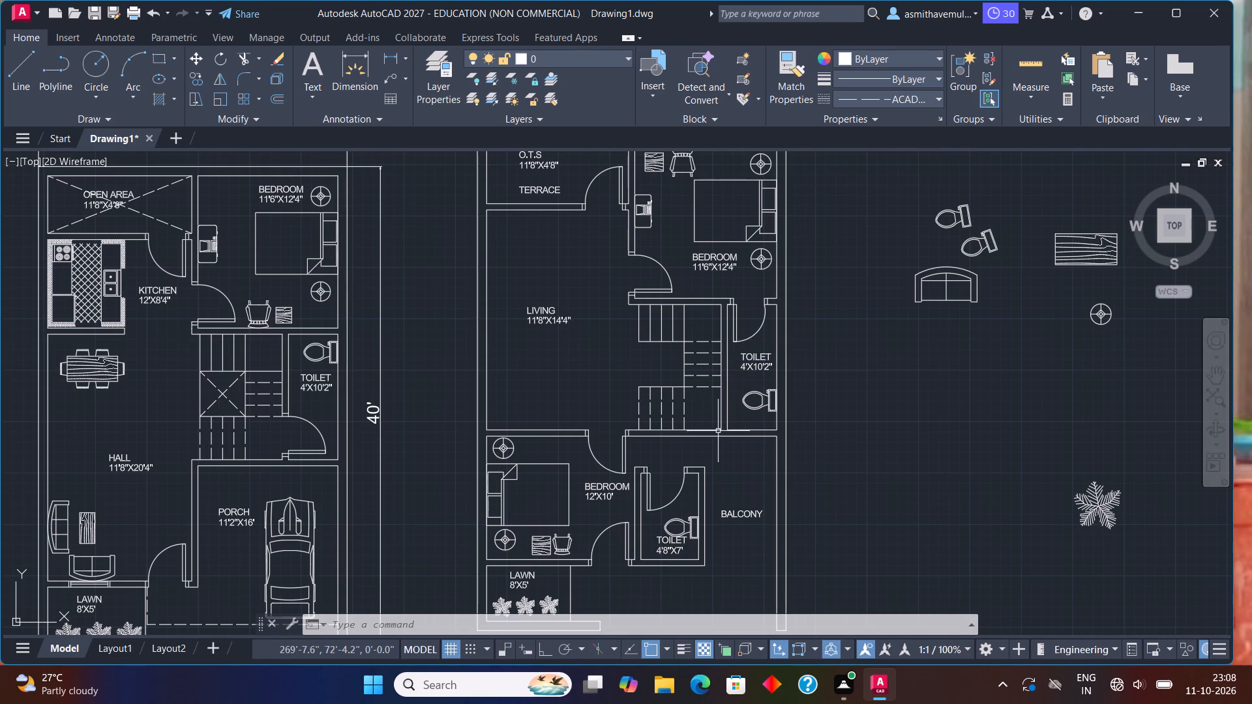
middle_drag(745, 394, 768, 342)
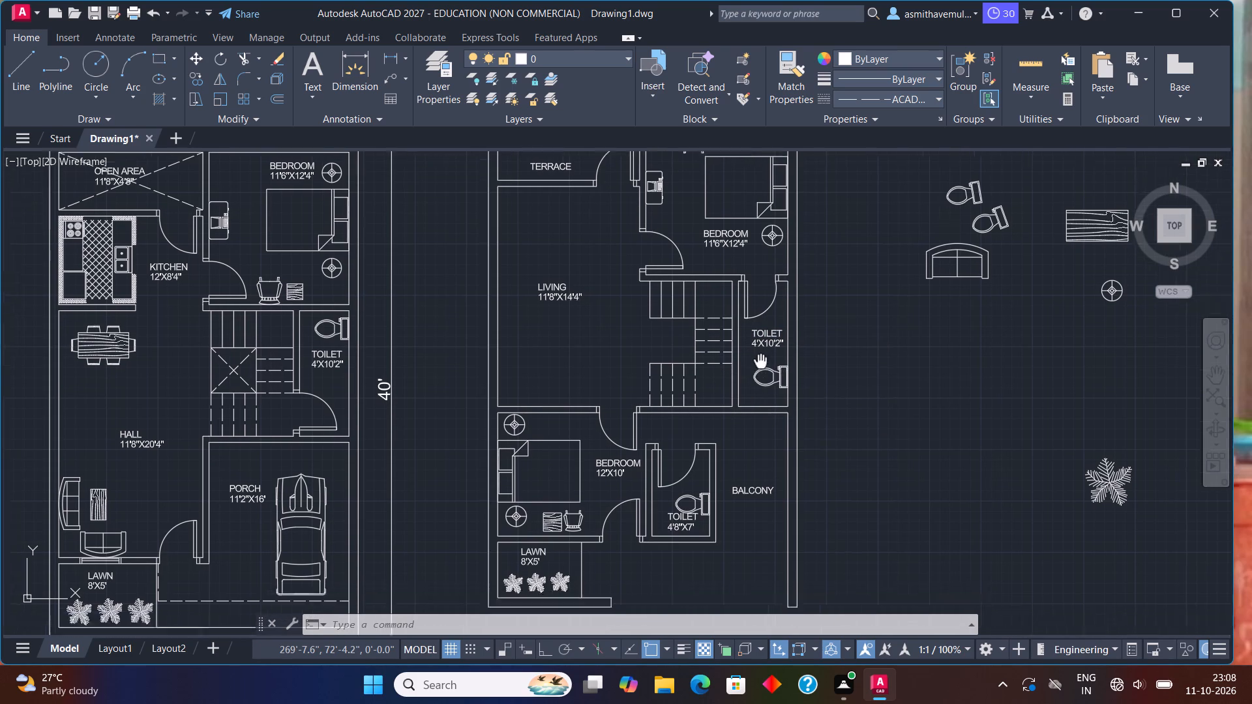
middle_drag(768, 342, 776, 323)
scroll(744, 388, up, 1)
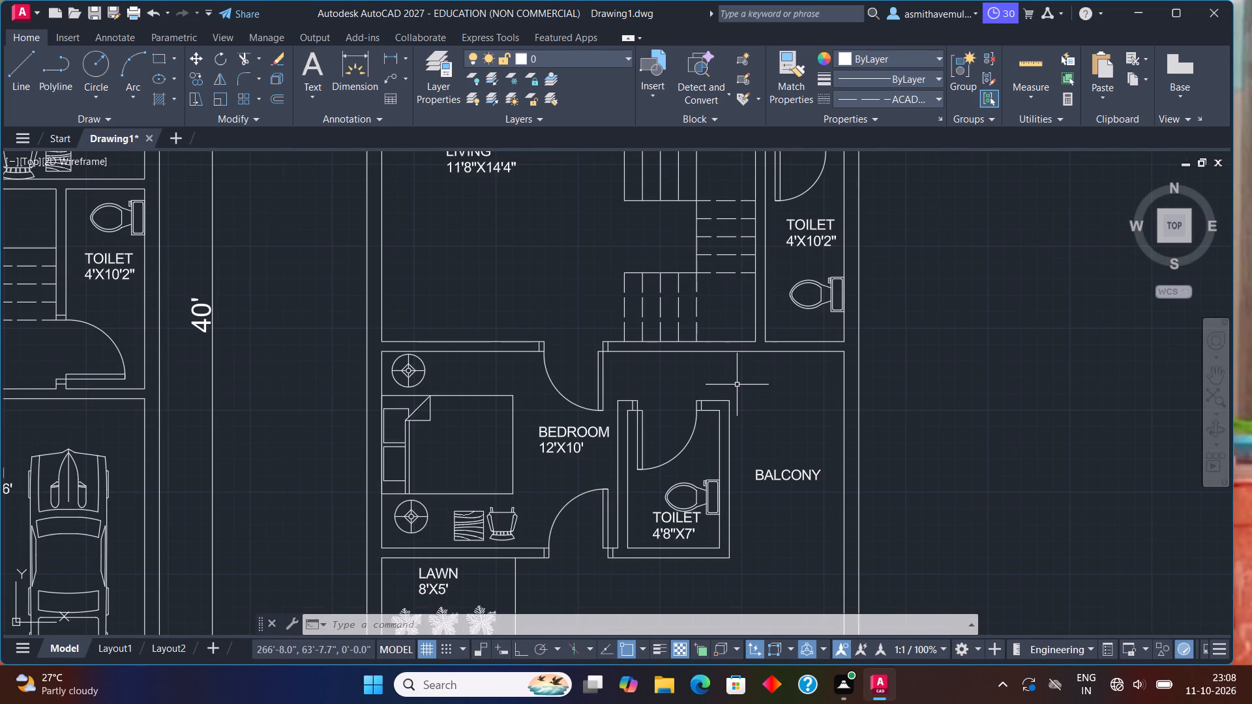
text(EXTEND)
key(Return)
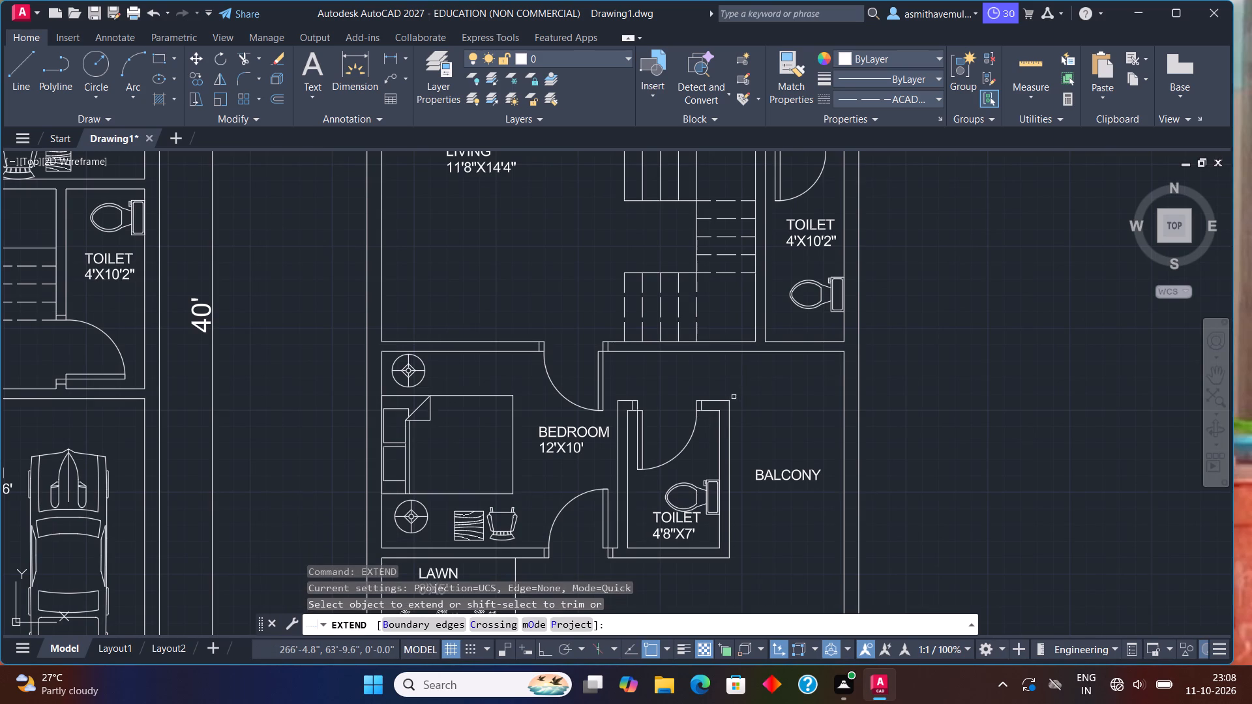
click(728, 409)
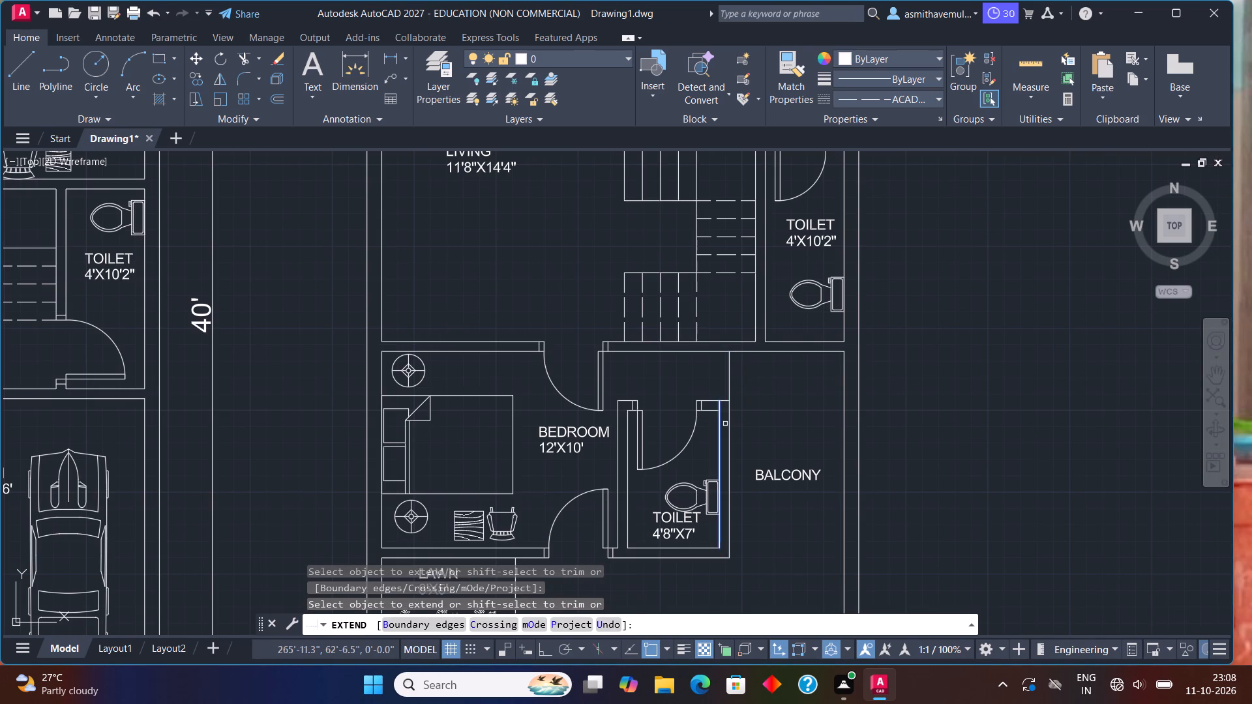
click(722, 422)
click(722, 416)
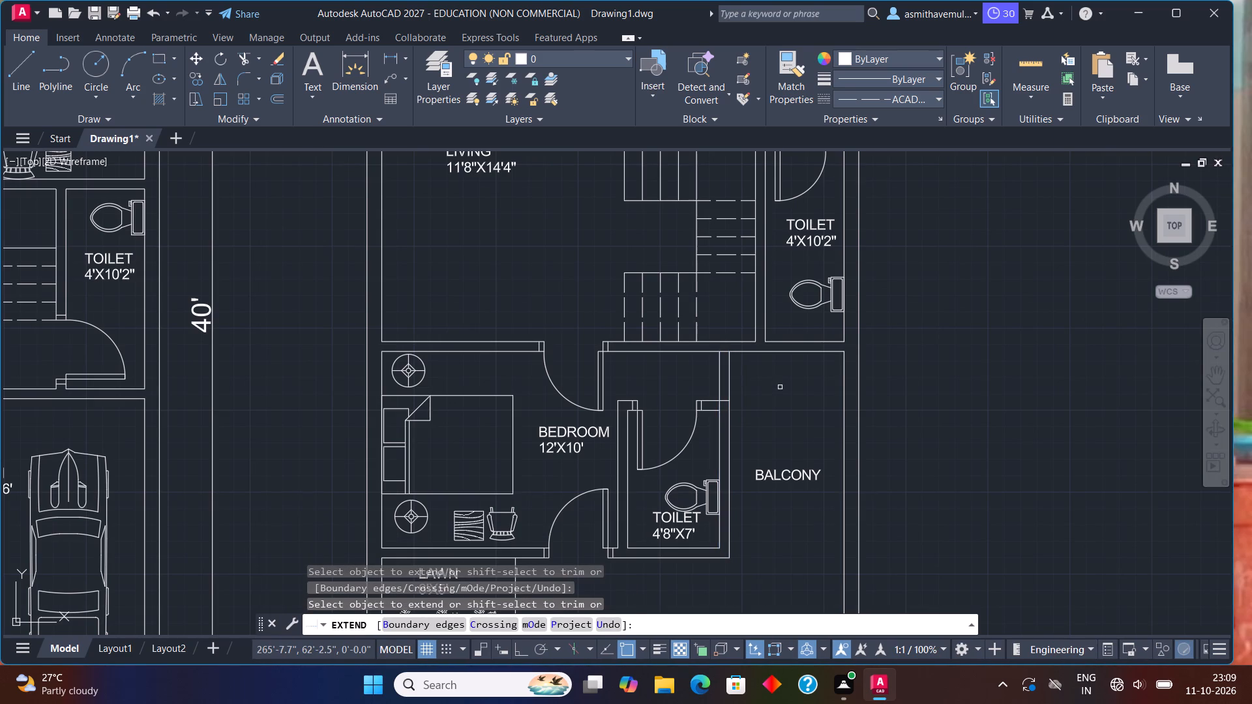
key(Escape)
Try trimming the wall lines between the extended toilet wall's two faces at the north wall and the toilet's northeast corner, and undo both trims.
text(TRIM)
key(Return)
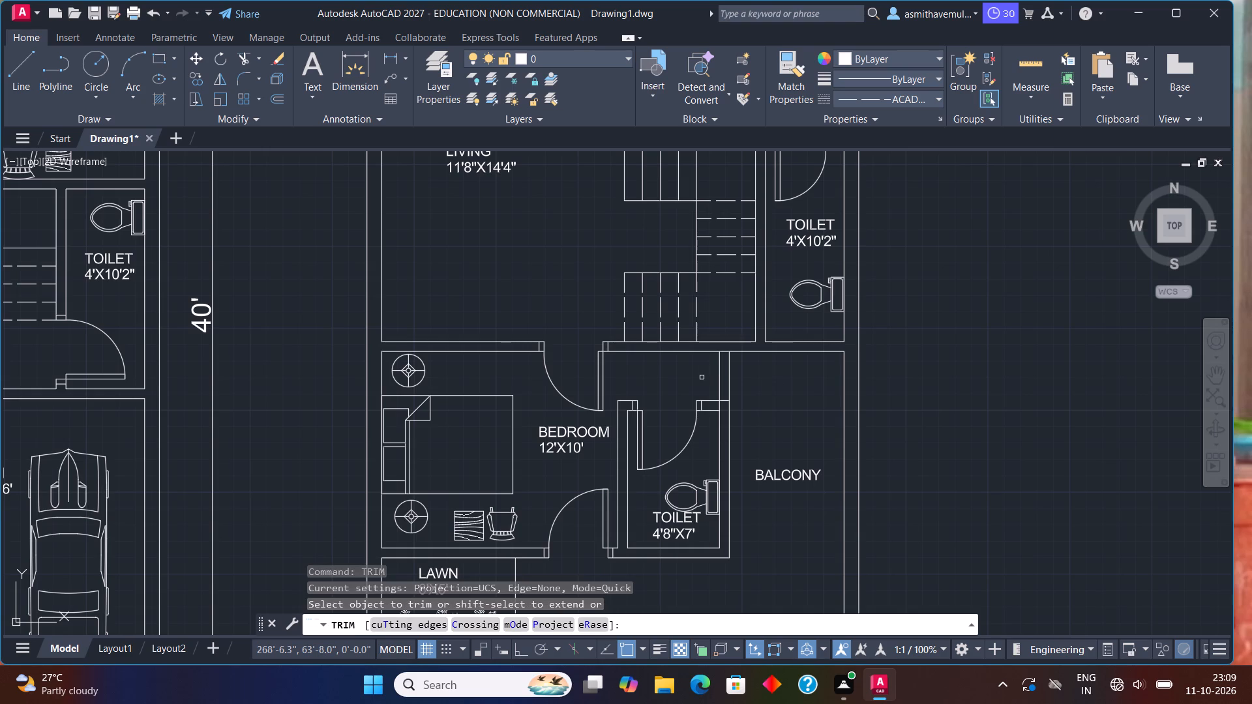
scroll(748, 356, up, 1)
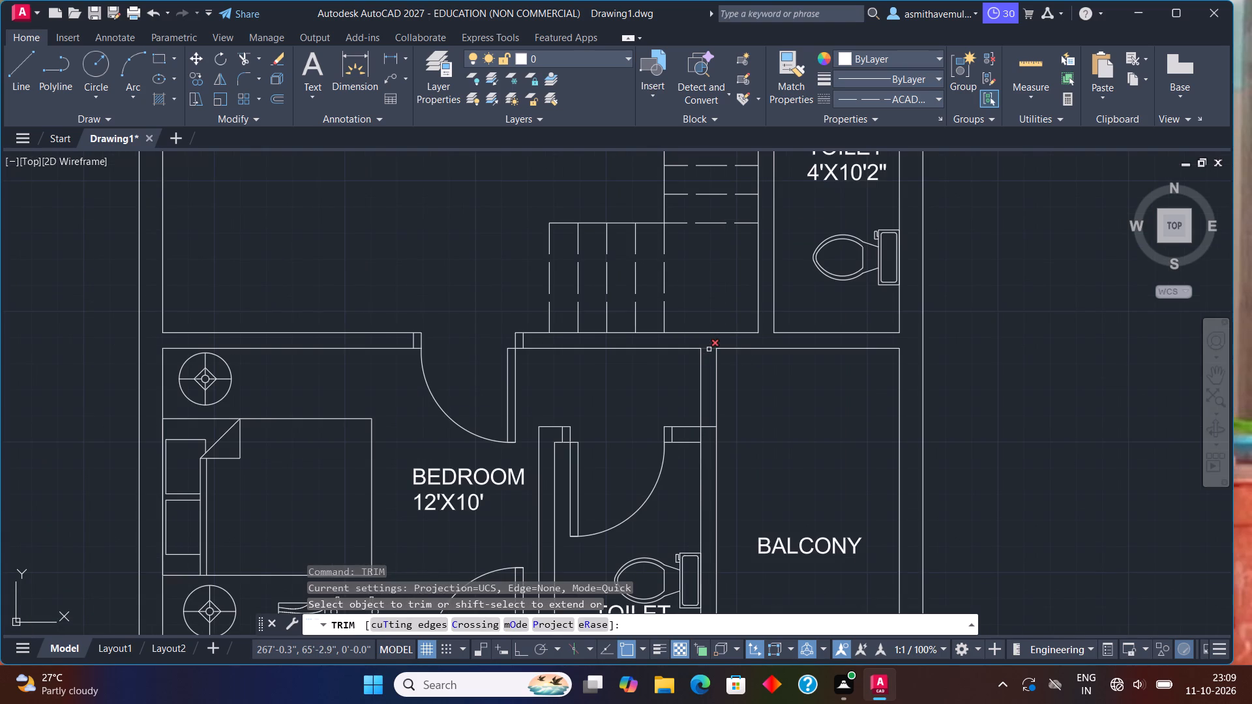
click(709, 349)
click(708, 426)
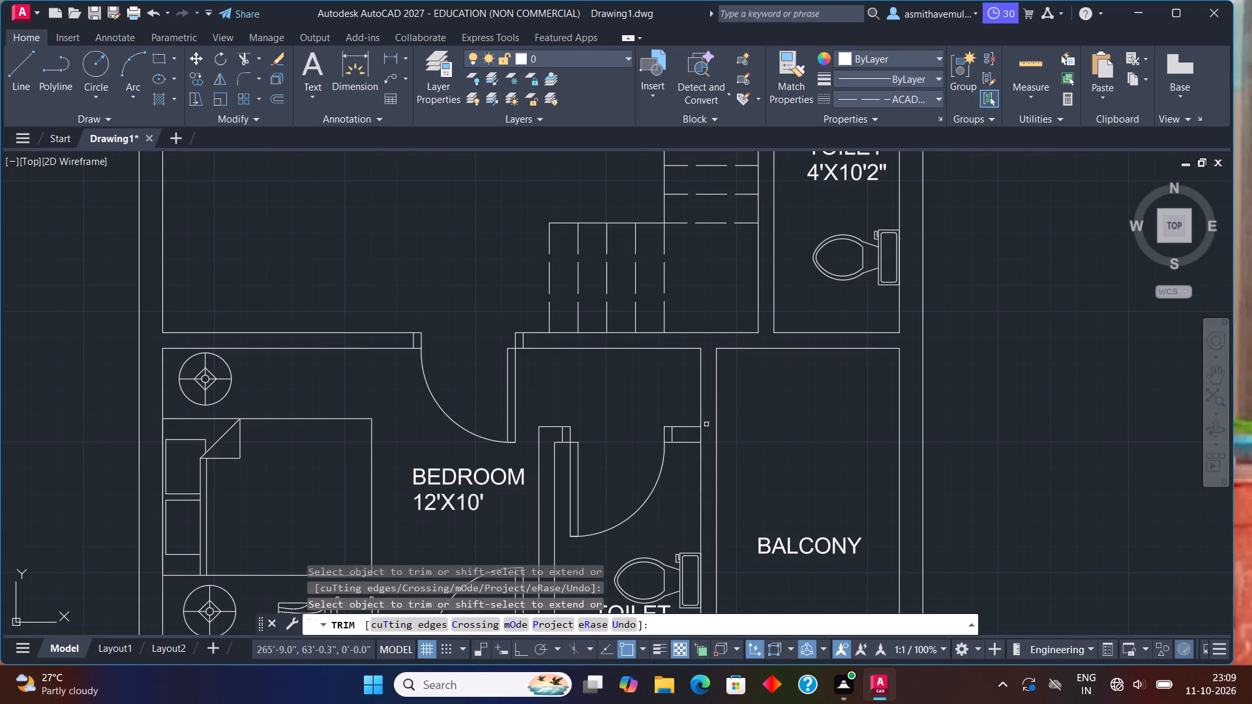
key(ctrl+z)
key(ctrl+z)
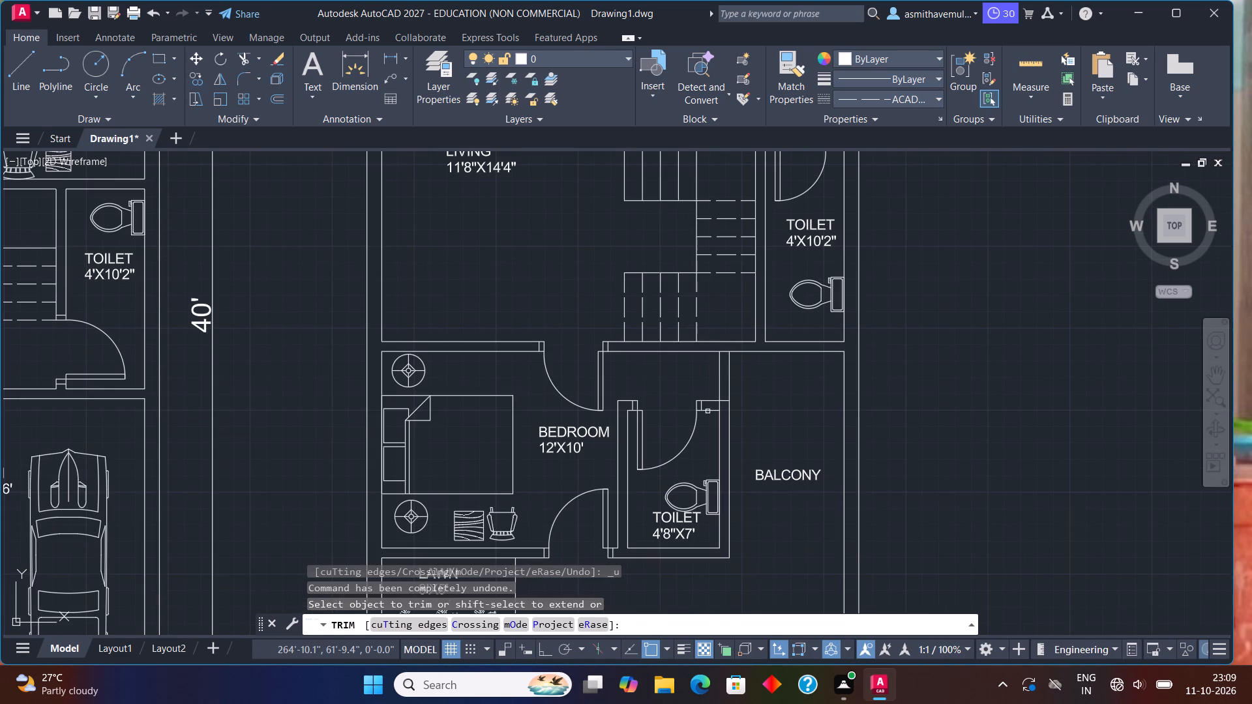
Trim the horizontal and vertical wall segments crossing the junction at the 4'8"X7' toilet's northeast corner.
scroll(725, 342, up, 2)
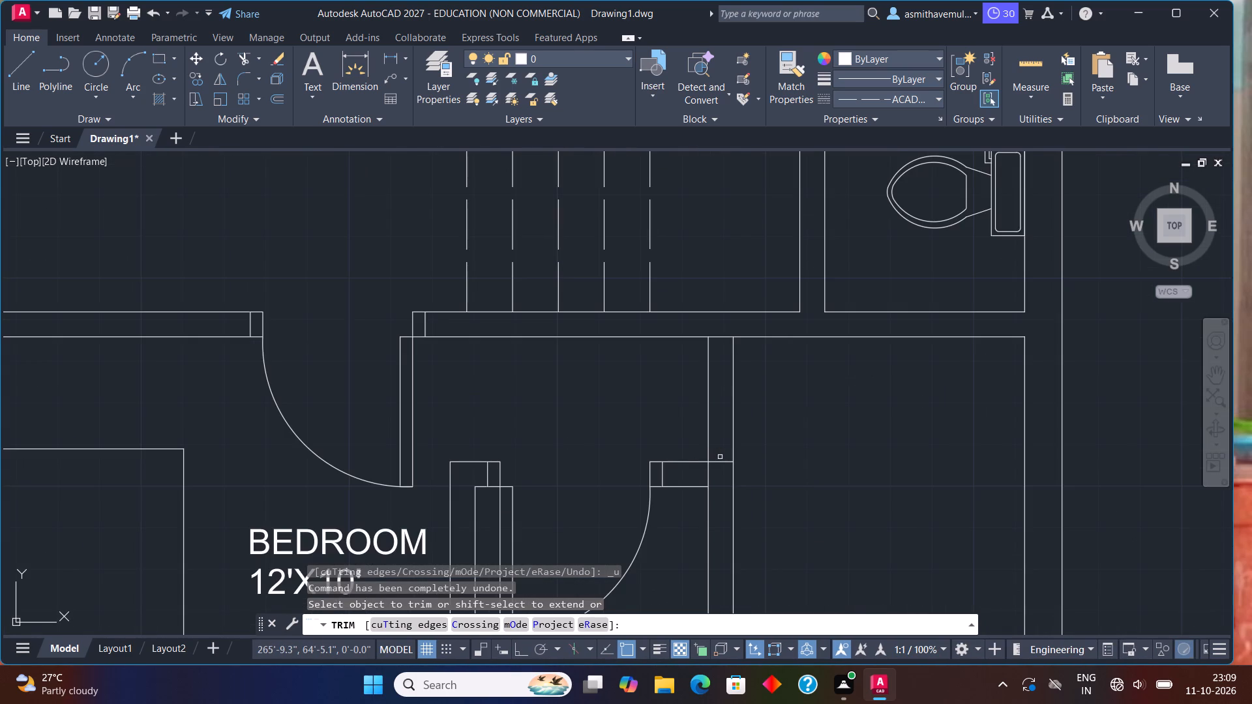
drag(720, 457, 705, 476)
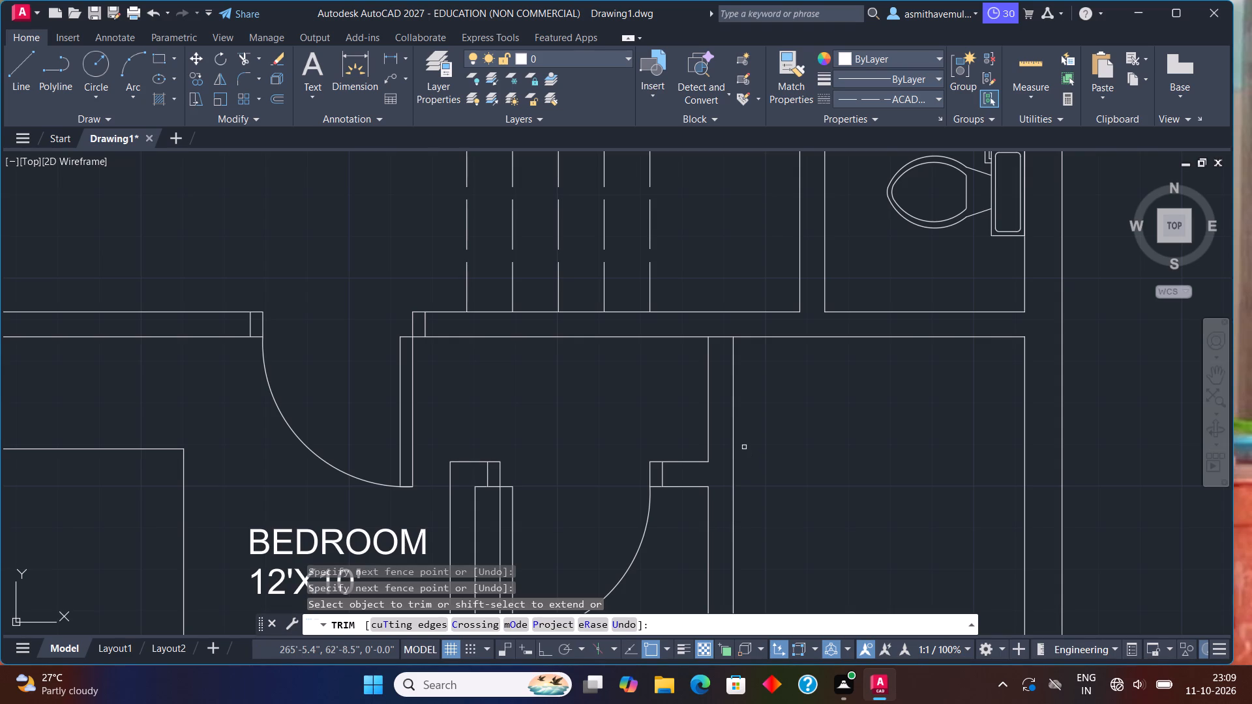
key(grave)
key(Escape)
Extend the outer south wall line from below the lawn across to the balcony's east outer wall.
scroll(742, 441, down, 1)
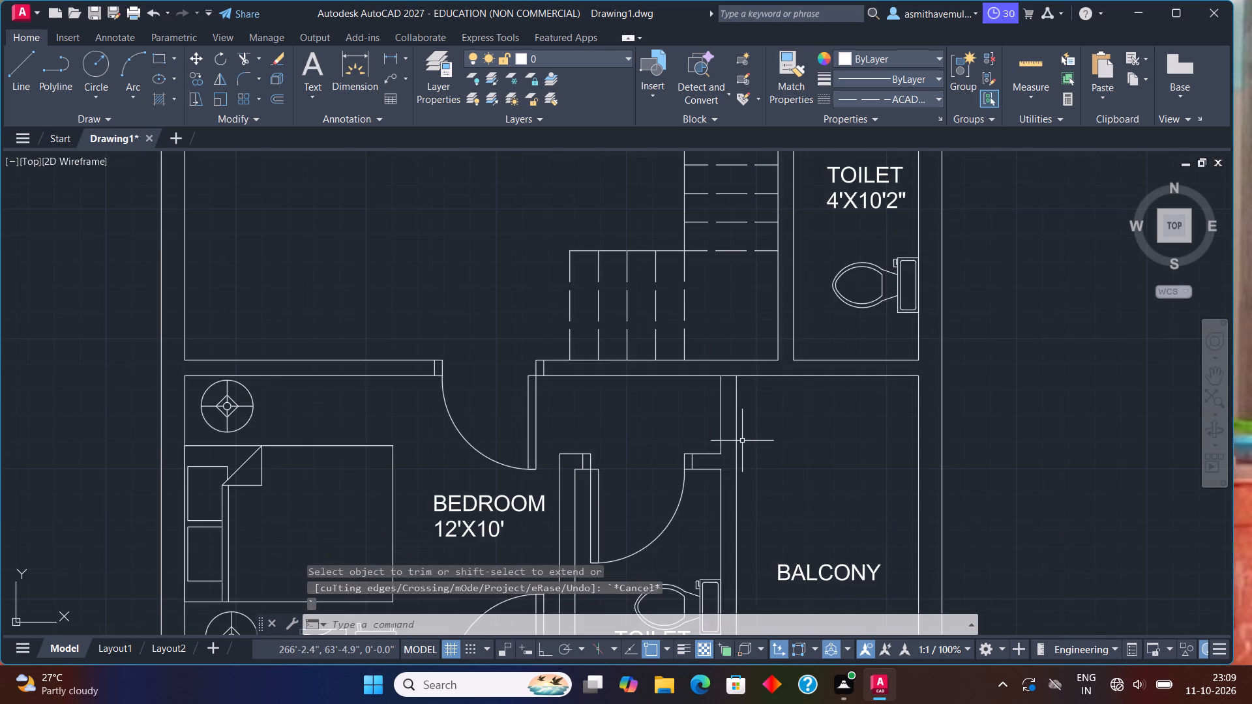
scroll(737, 445, down, 2)
middle_drag(741, 439, 771, 267)
scroll(750, 387, up, 1)
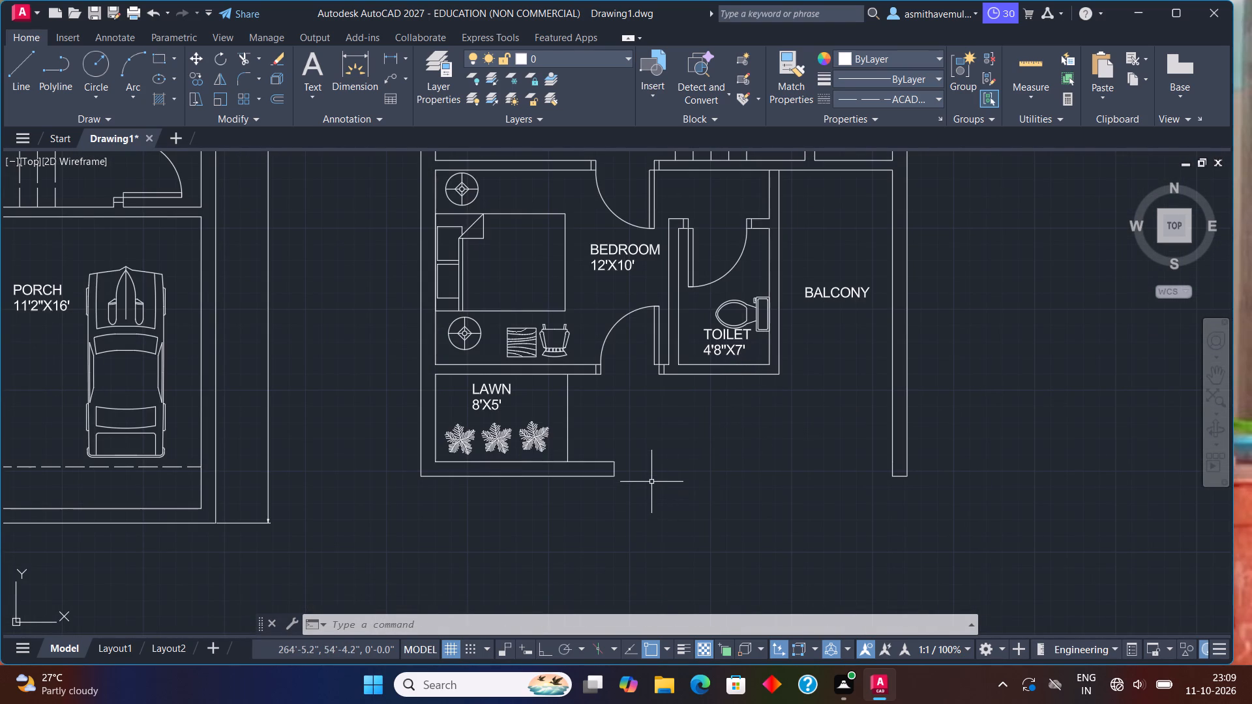
text(EXTEND)
key(Return)
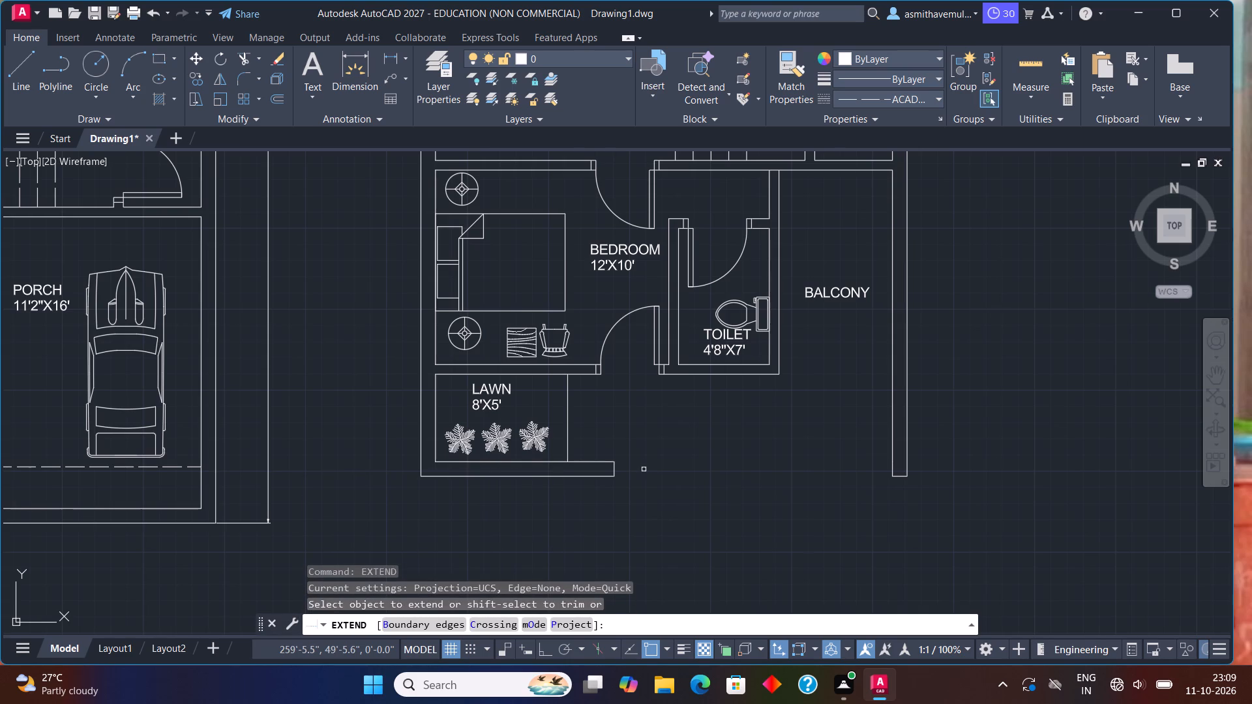
click(600, 476)
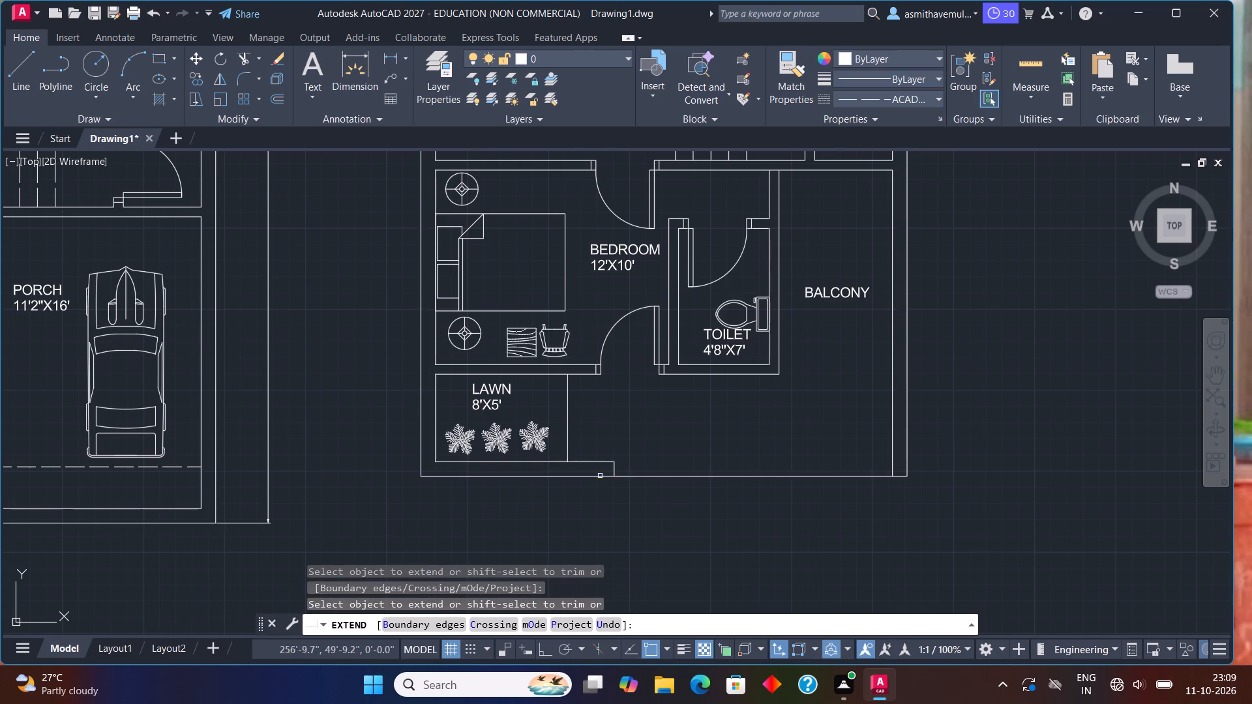
key(Escape)
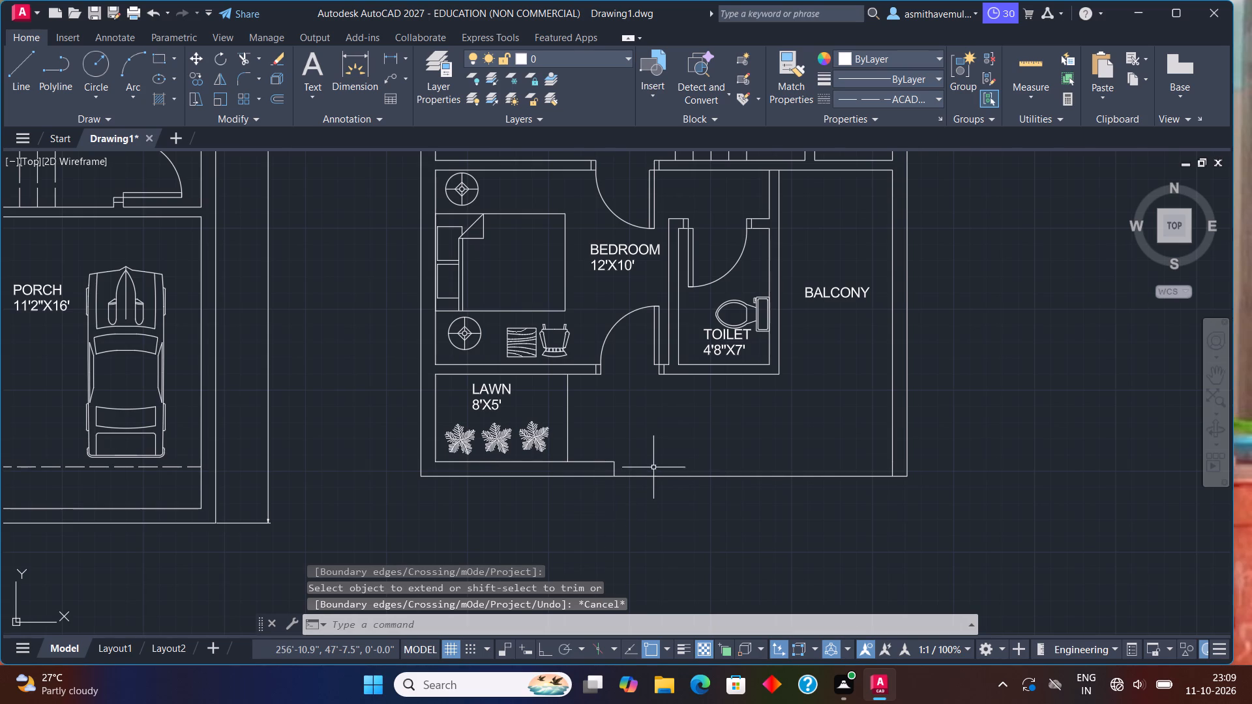
Draw a small rectangular post about 7" wide and 11" deep on the extended south line, just east of the lawn wall's end.
scroll(653, 467, up, 1)
middle_drag(654, 462, 629, 449)
key(l)
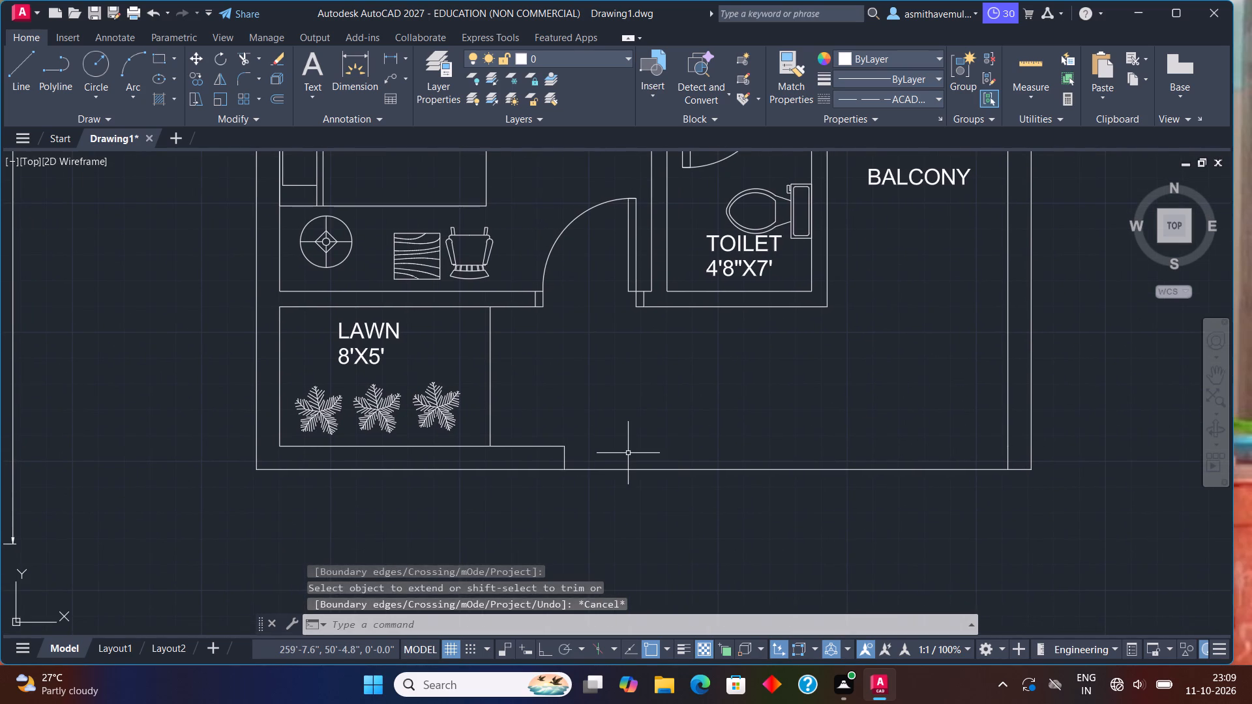
key(Return)
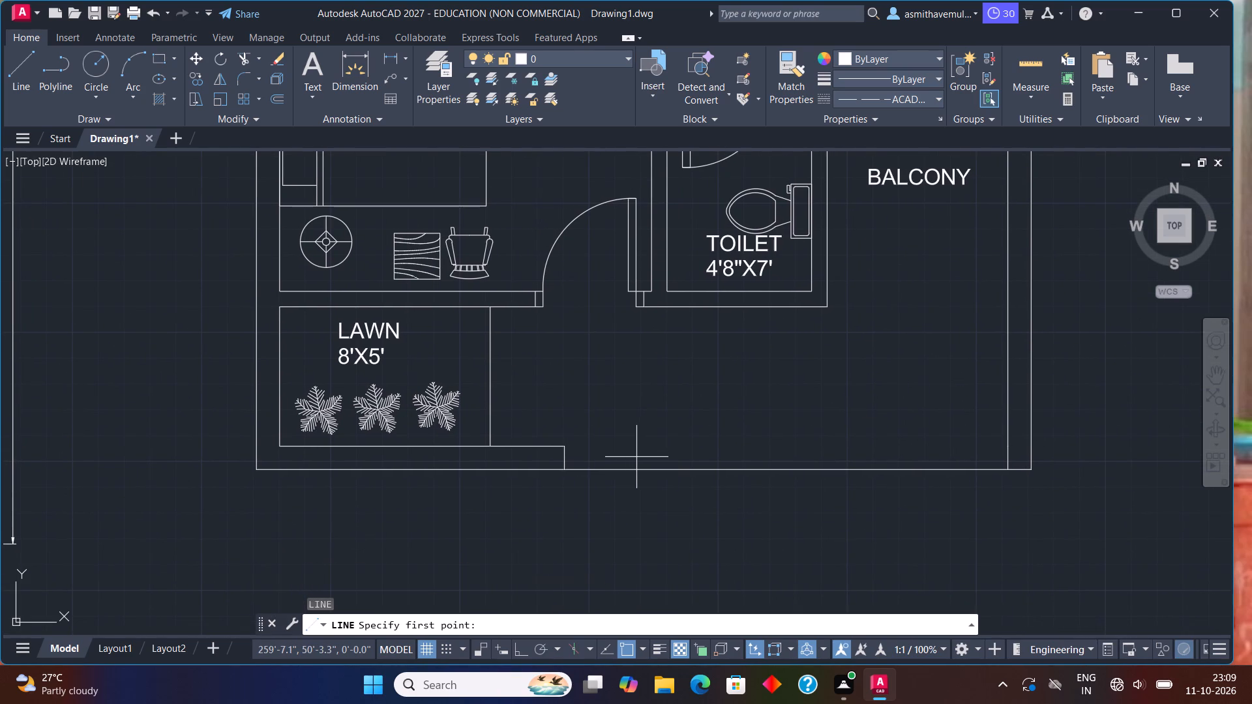
click(663, 469)
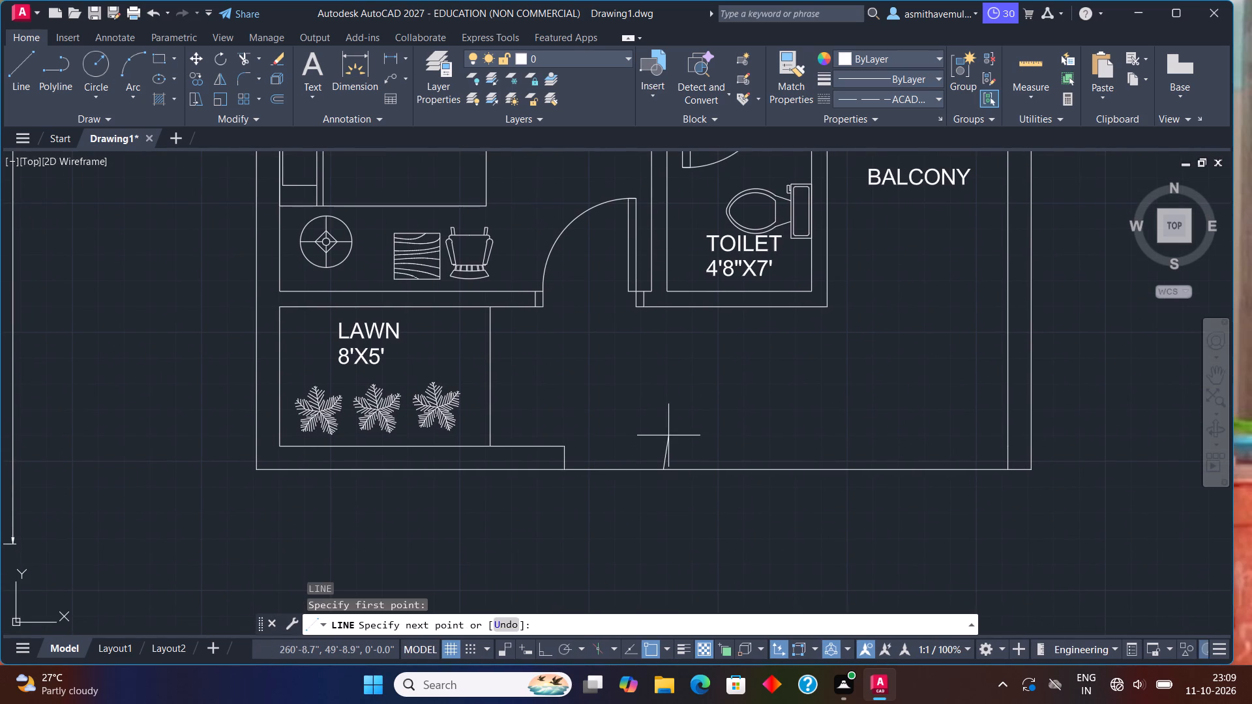
key(F8)
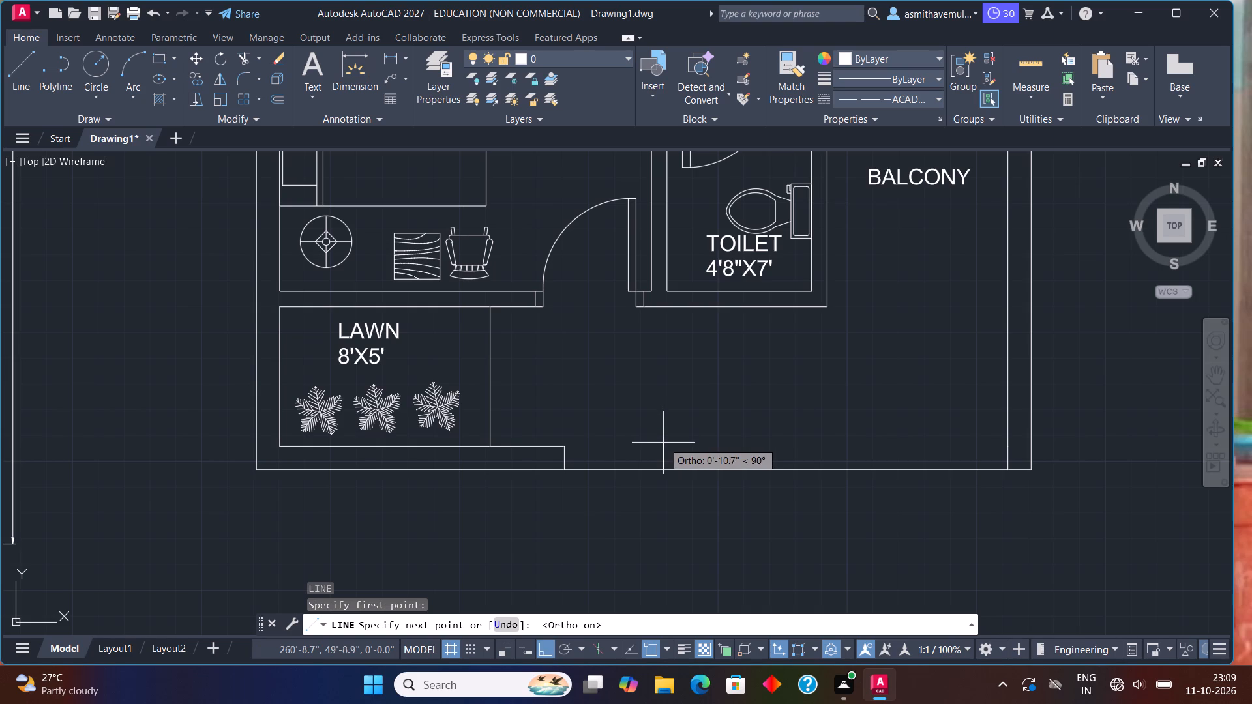
drag(663, 442, 670, 441)
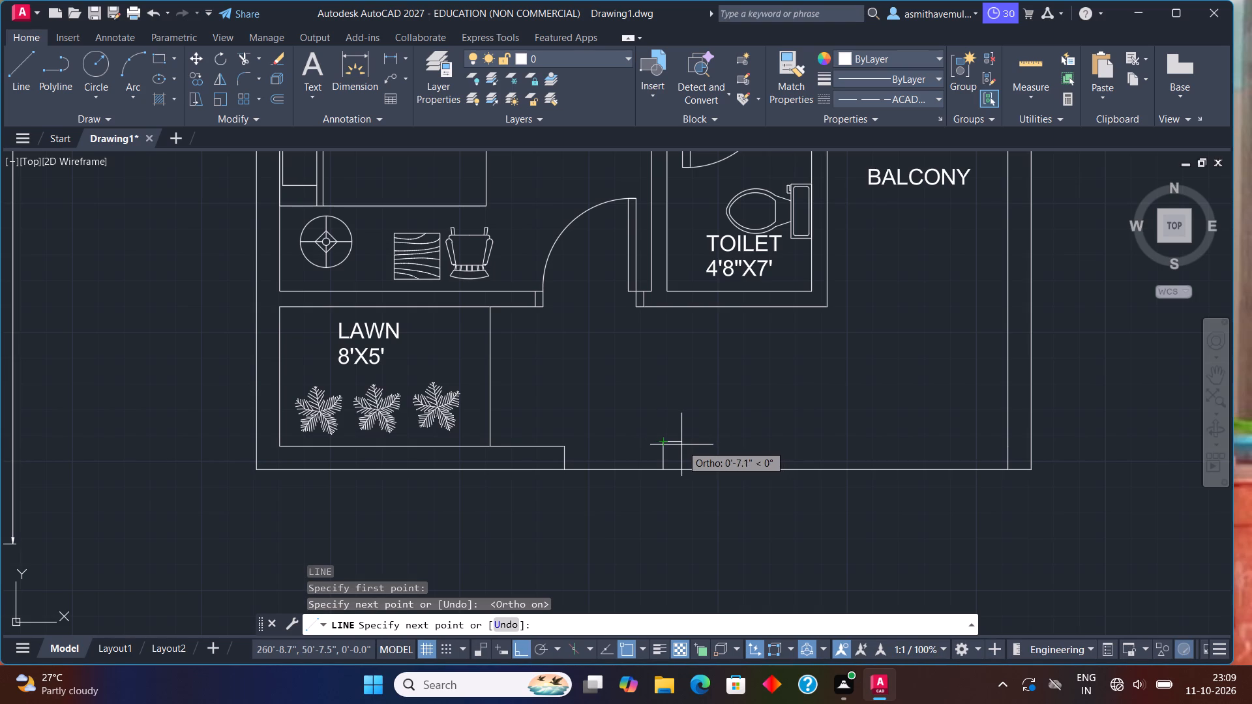
click(681, 443)
click(683, 467)
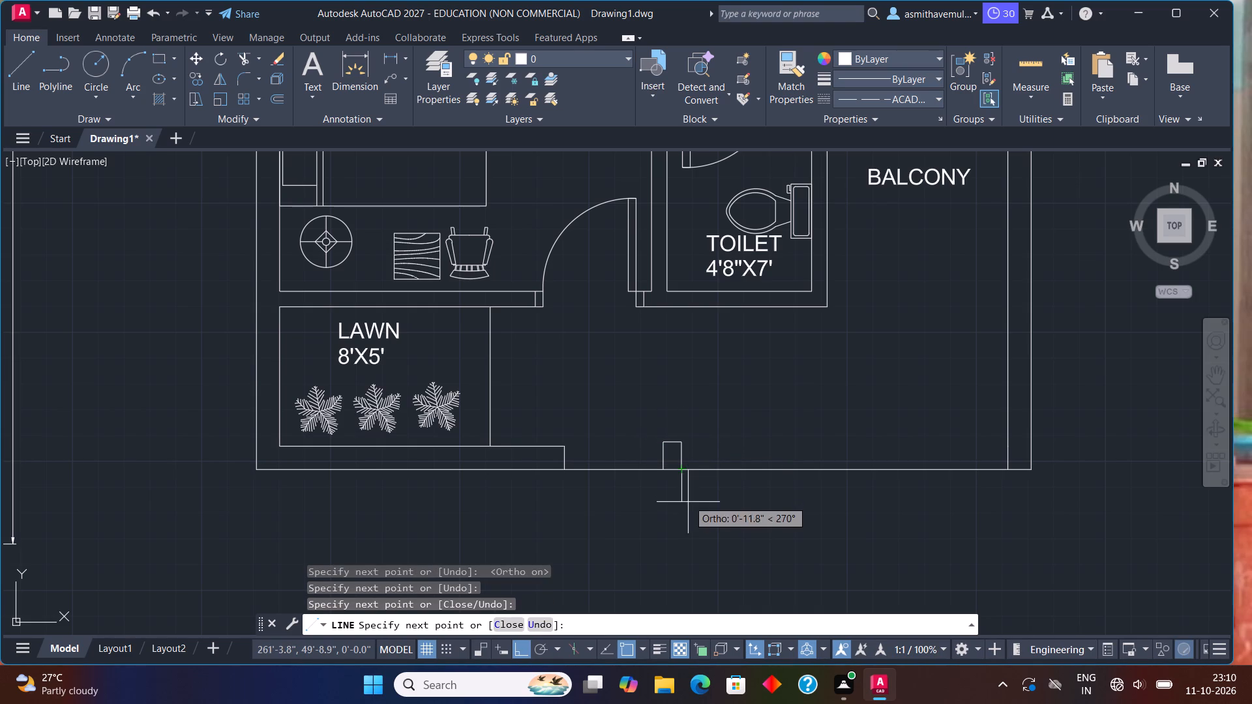
key(Escape)
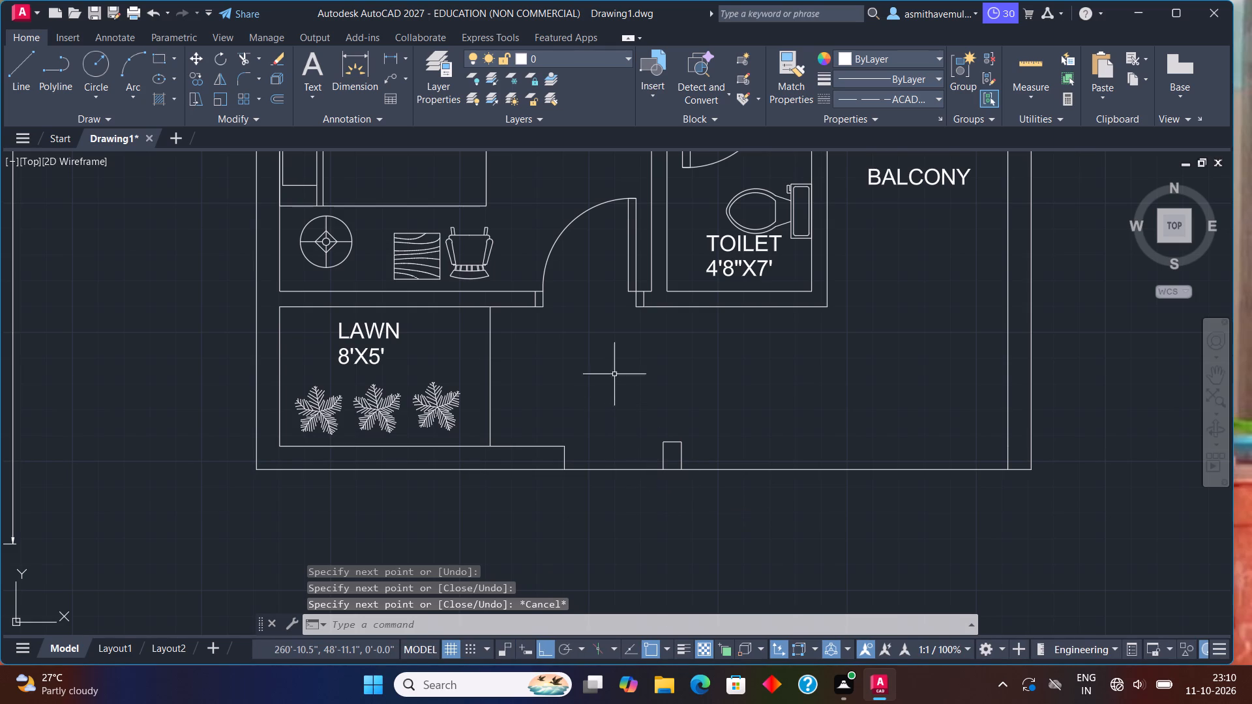
Draw a dashed line from the bedroom wall beside the lawn about 2'-11" south, then about 15'-11" east to the balcony's east wall.
click(893, 98)
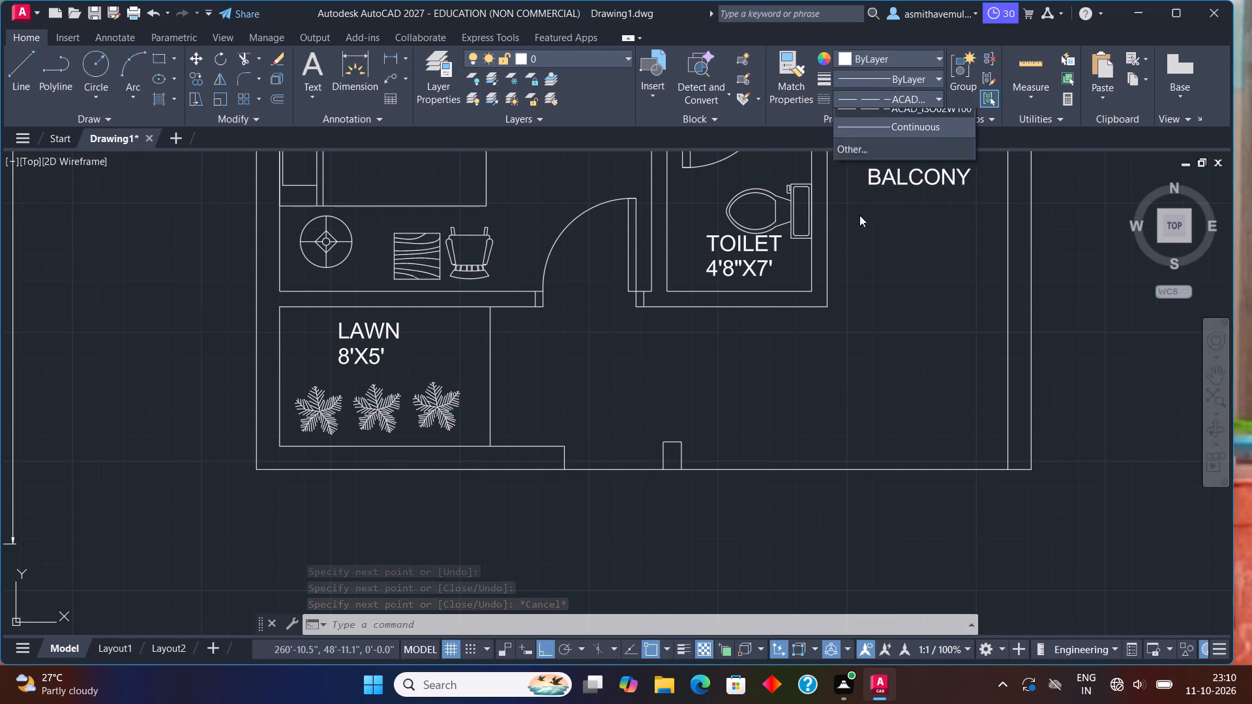
click(878, 154)
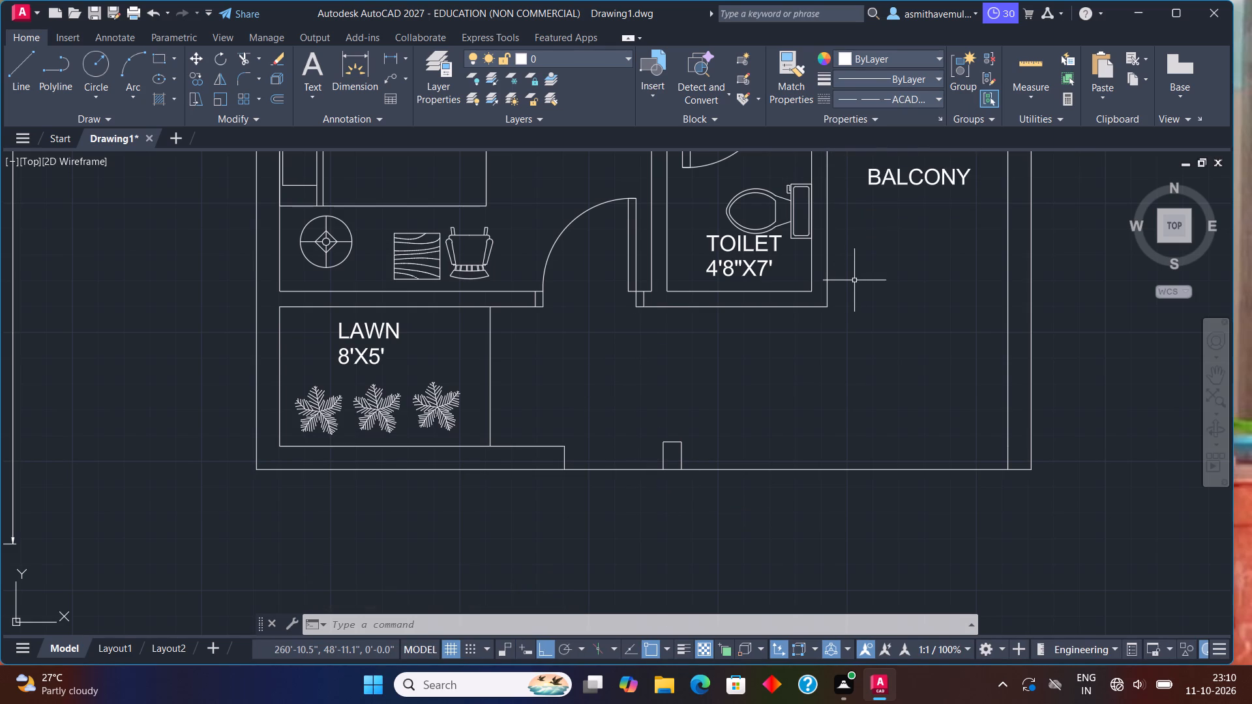
key(l)
key(Return)
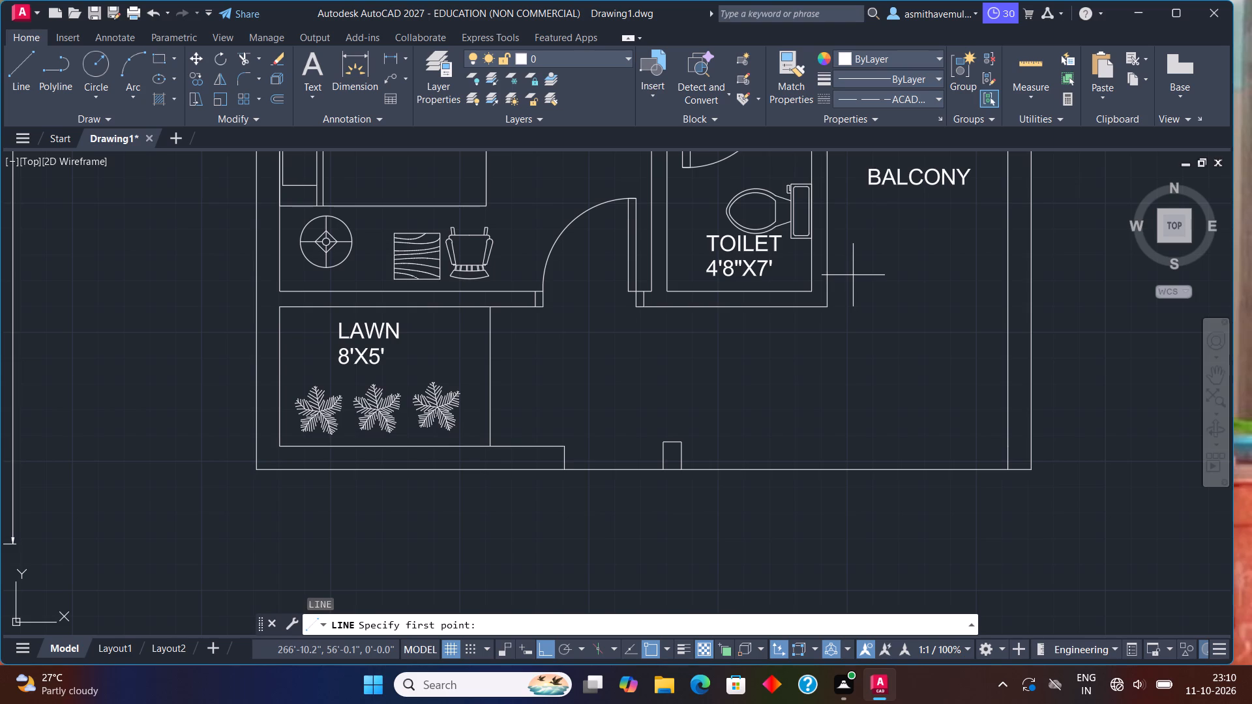
click(515, 306)
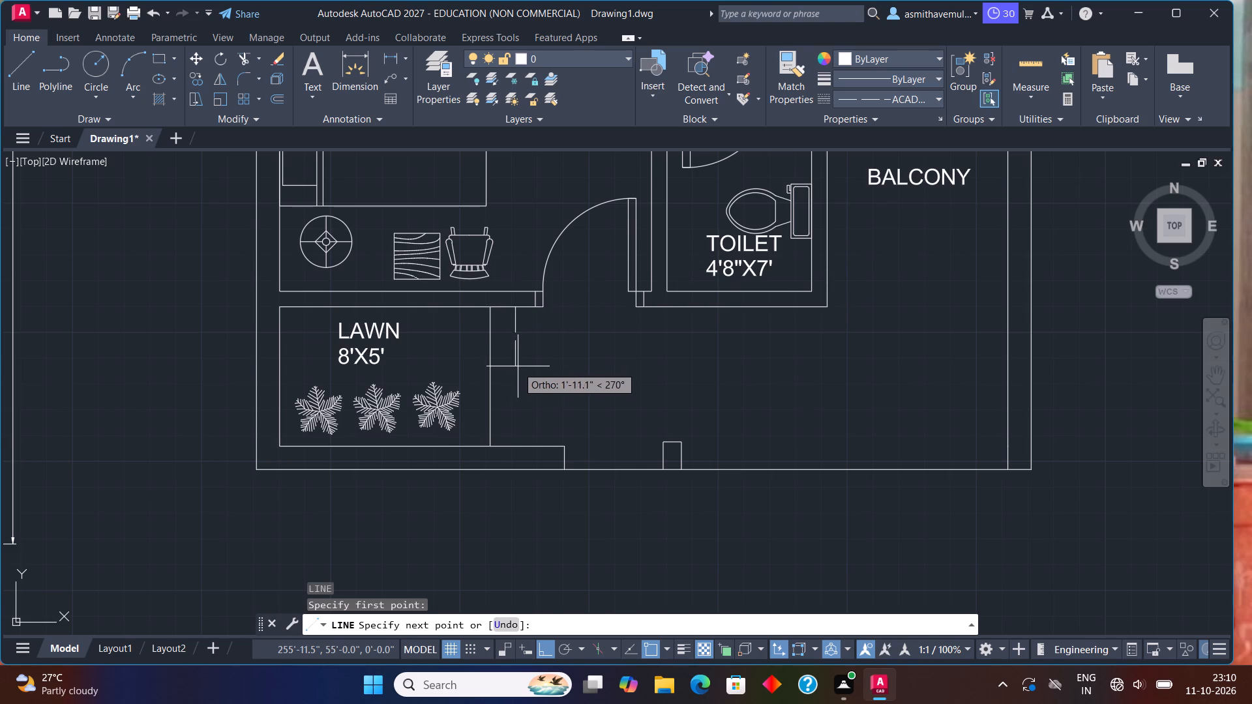
drag(513, 396, 546, 396)
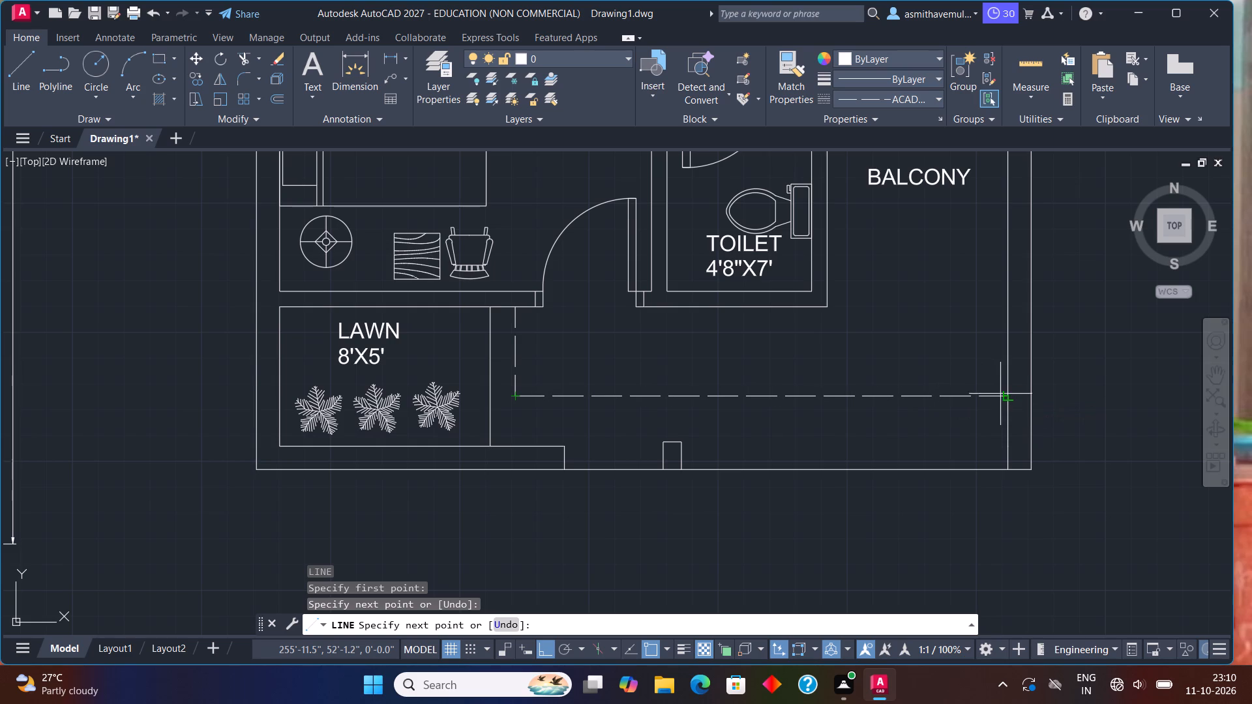
click(1009, 394)
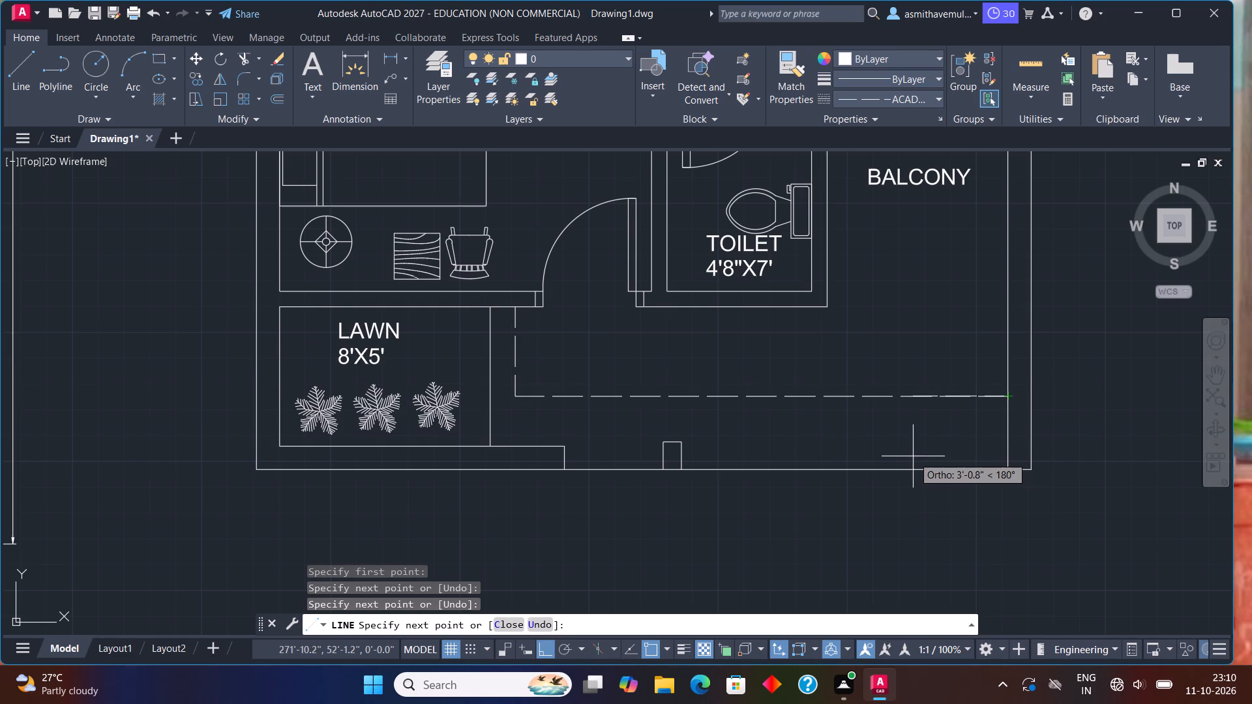
key(Escape)
scroll(886, 419, down, 1)
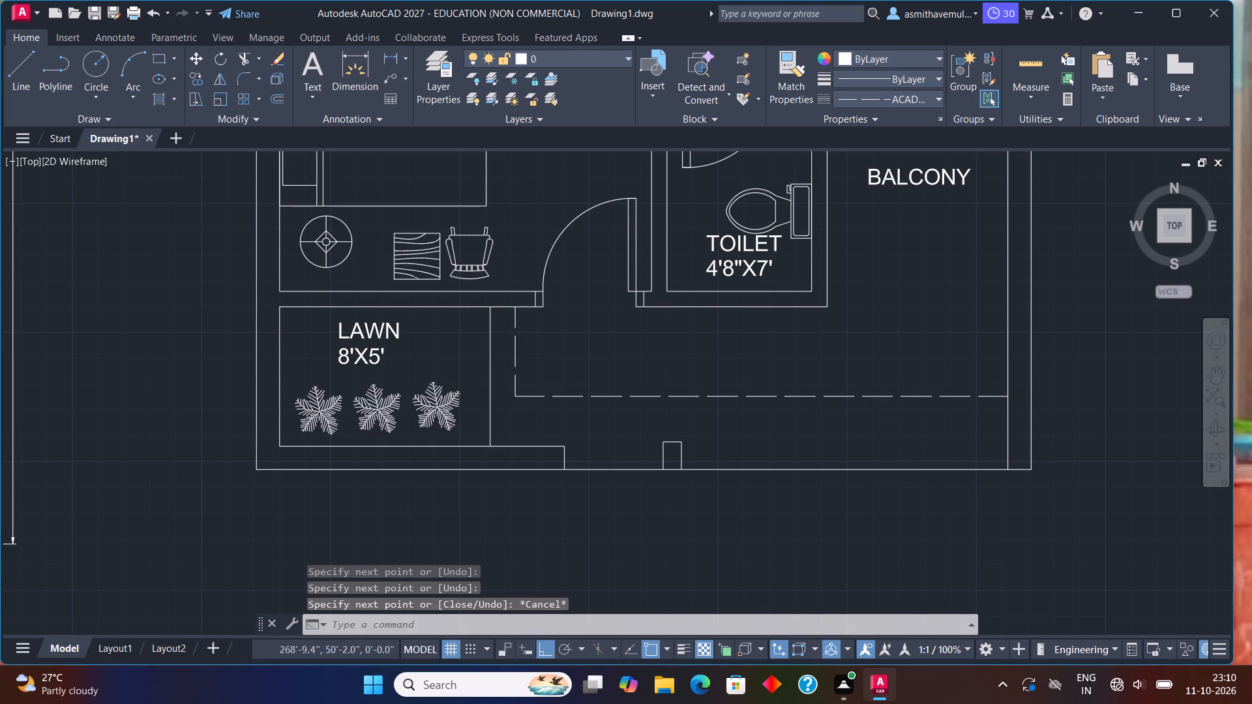
Draw a short line in the ByLayer linetype across the wall between the 12'X10' bedroom and the lawn, near its west end.
middle_drag(872, 401, 889, 455)
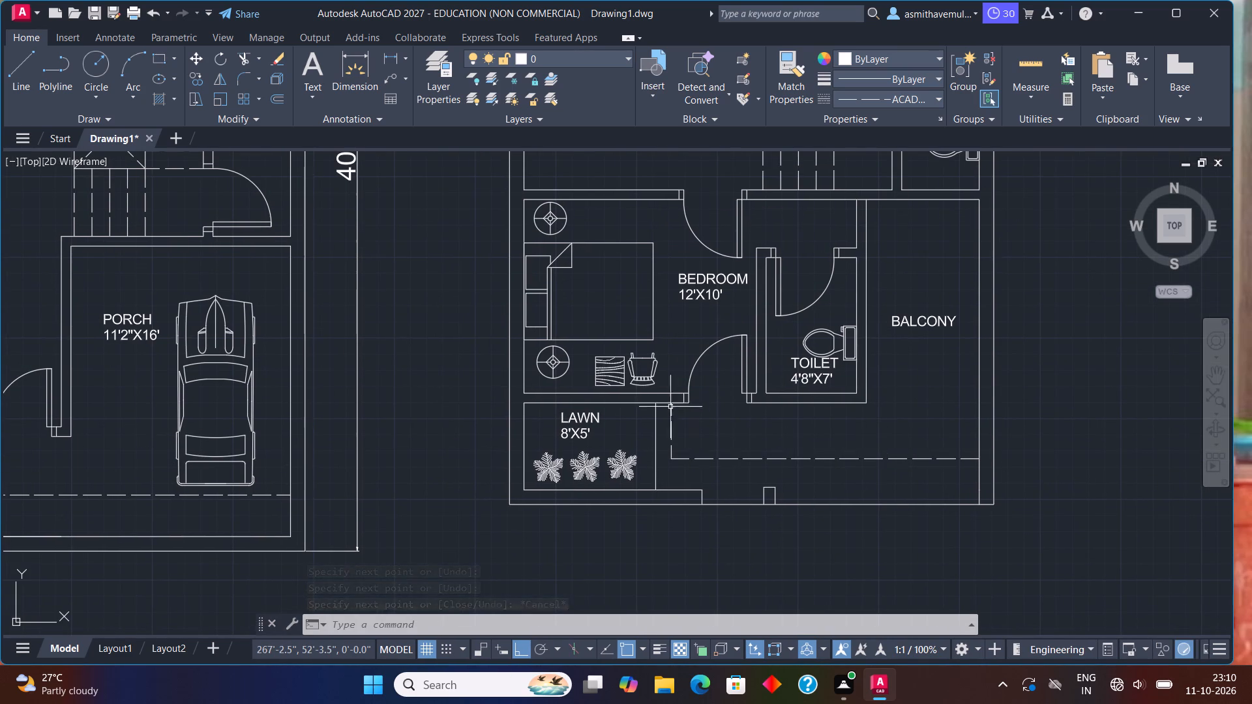
scroll(616, 375, down, 1)
middle_drag(764, 323, 747, 420)
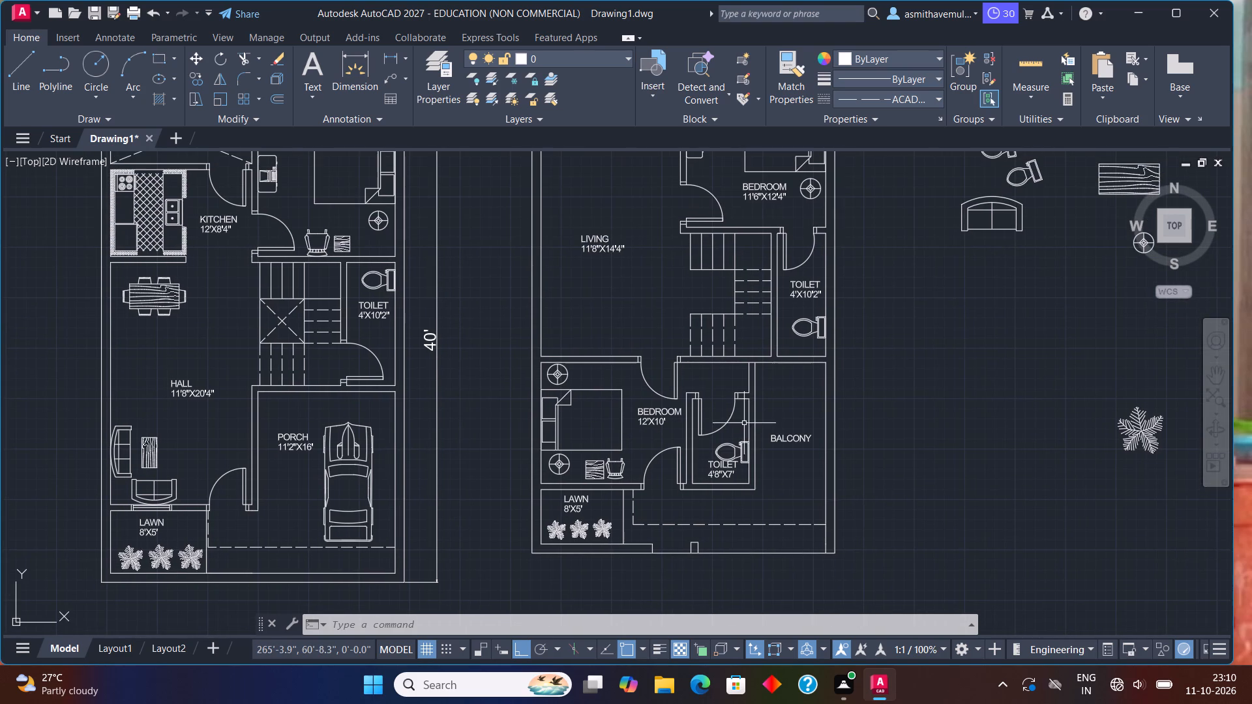
scroll(670, 430, up, 1)
middle_drag(649, 455, 730, 281)
scroll(627, 341, up, 1)
scroll(571, 340, up, 1)
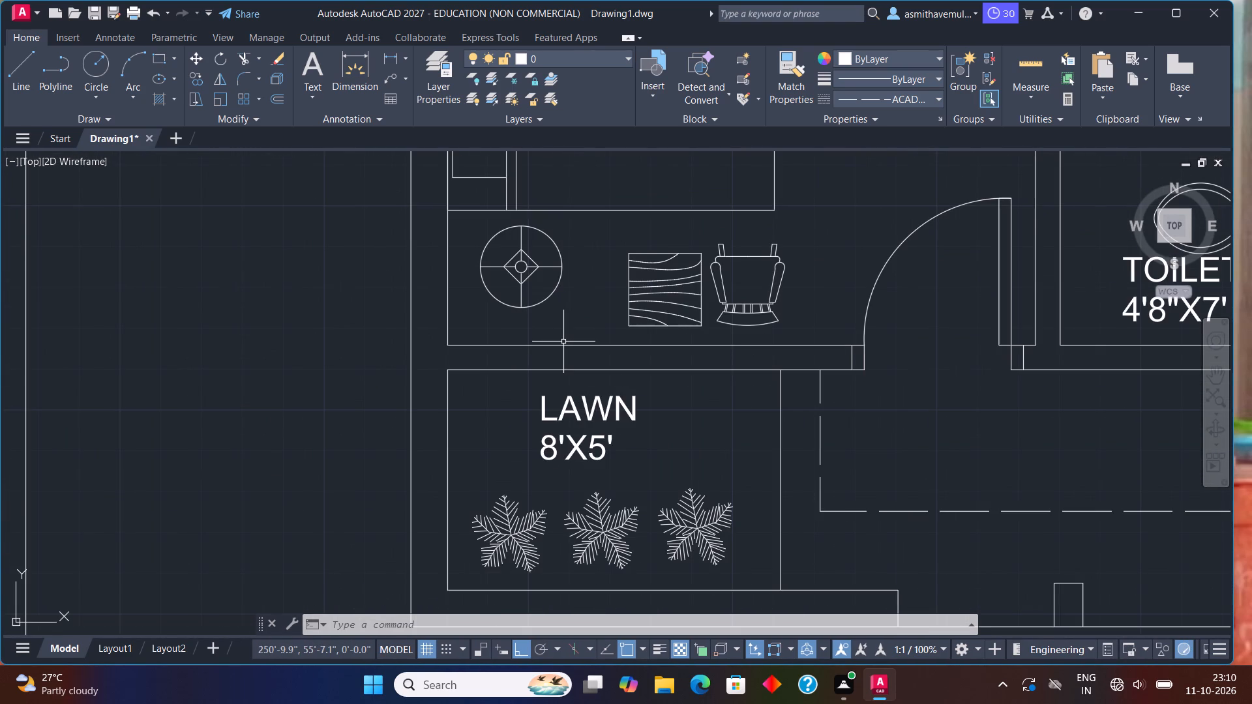
key(l)
key(Return)
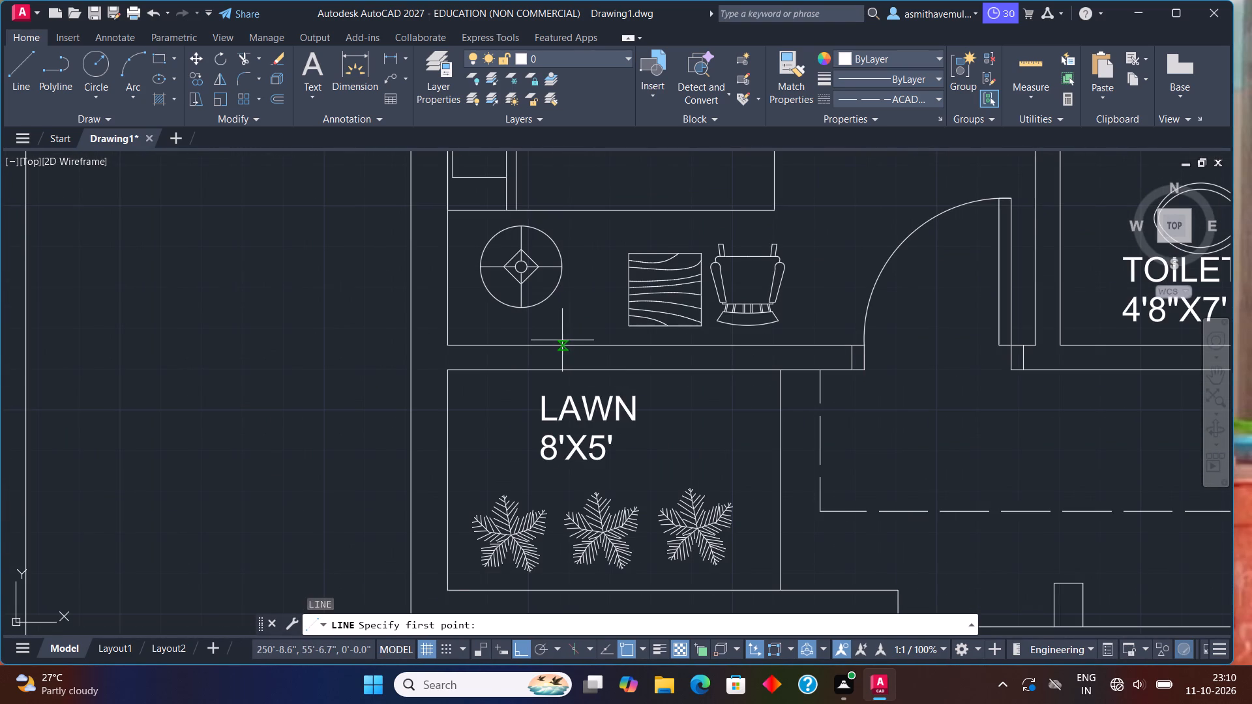
click(846, 95)
click(863, 119)
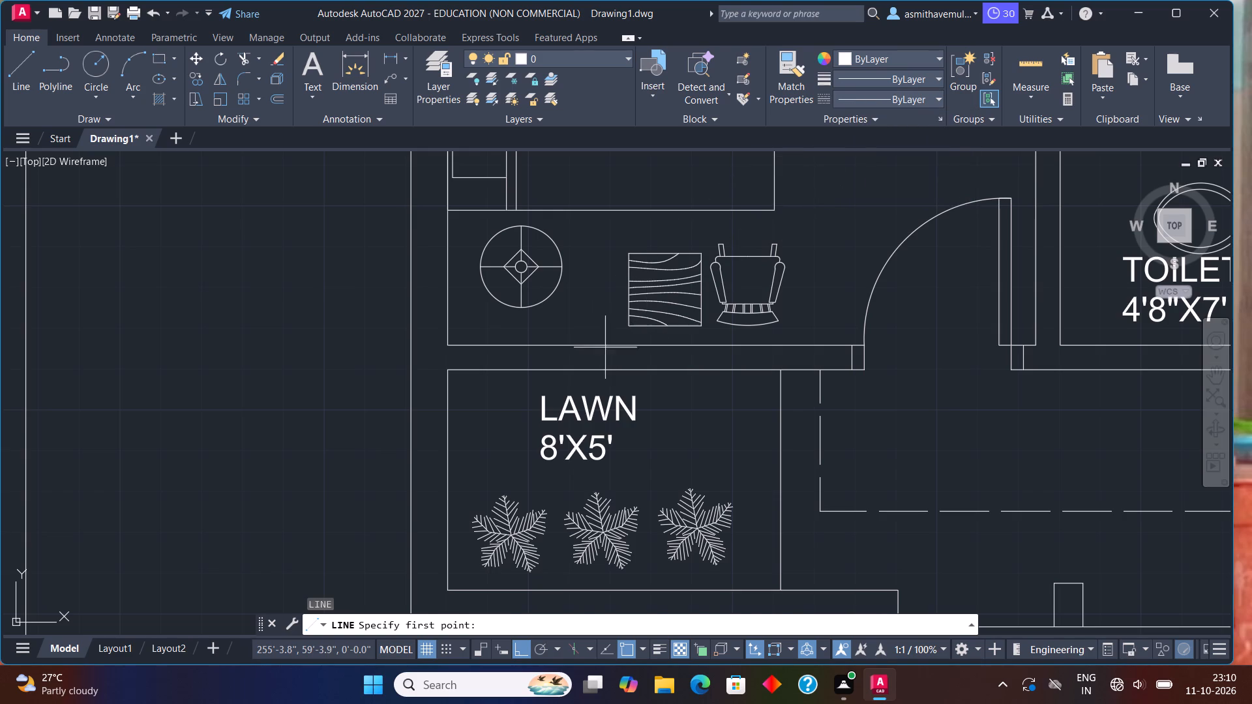
scroll(599, 348, up, 1)
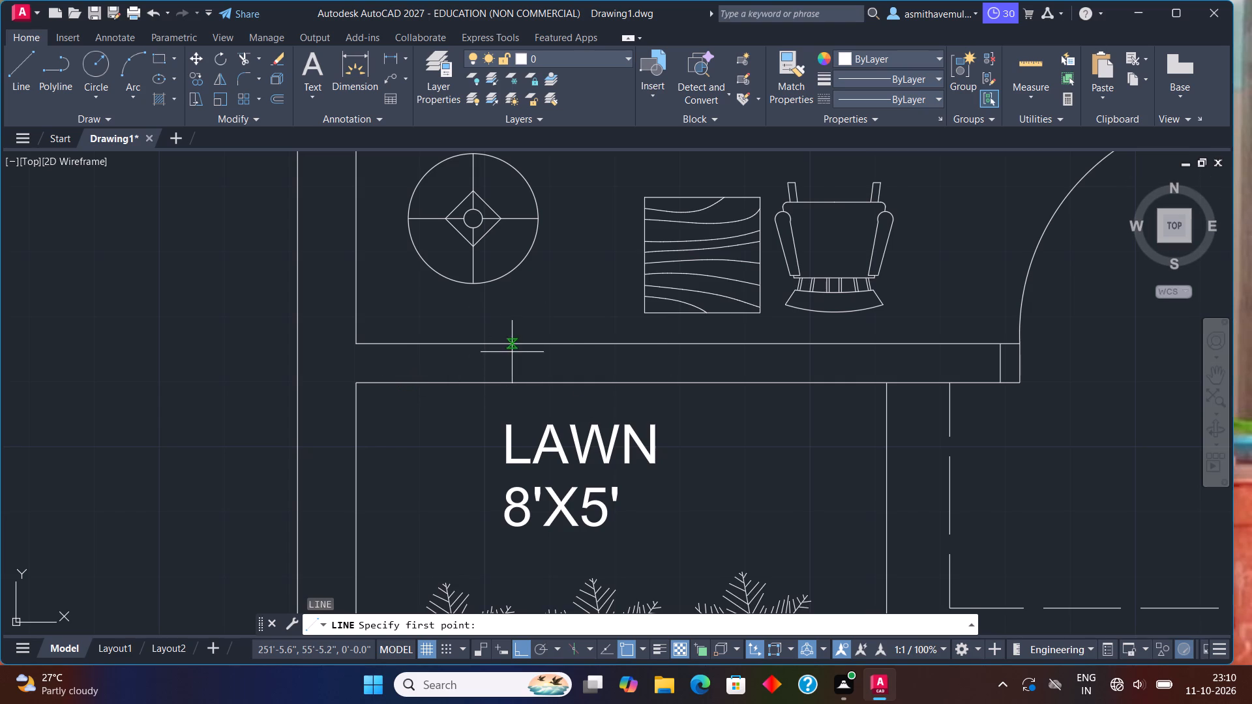
click(471, 345)
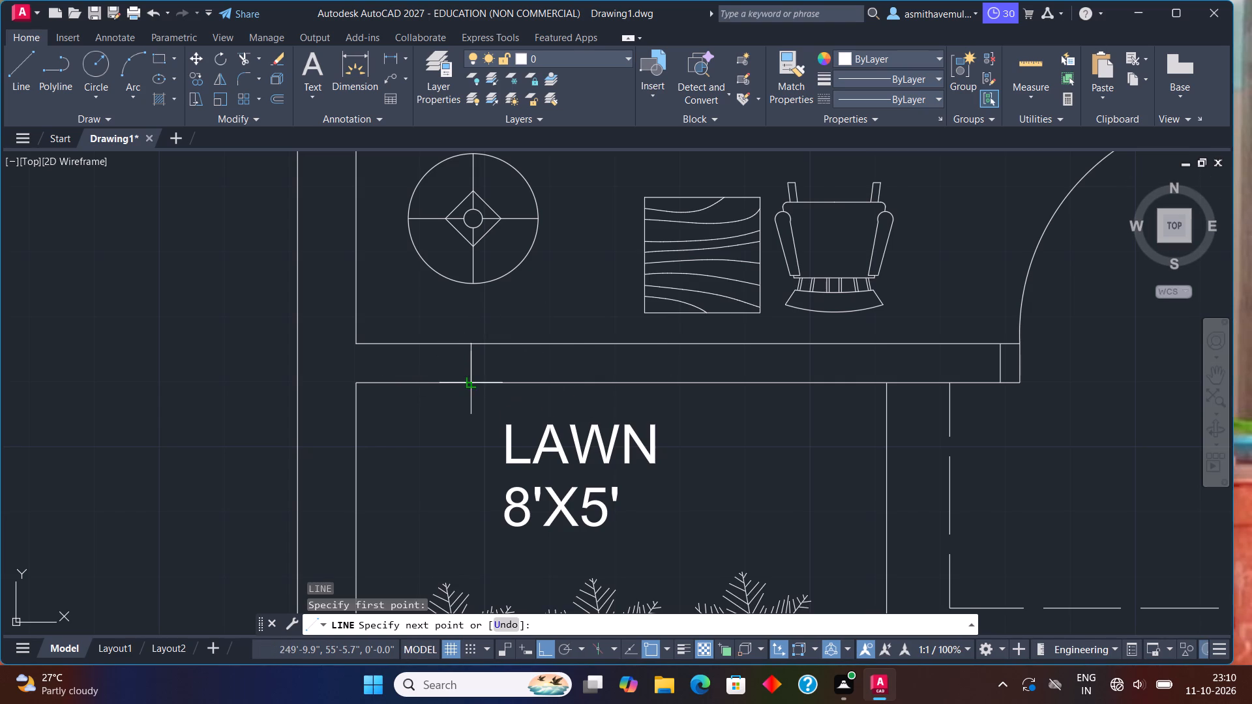
click(469, 383)
key(Escape)
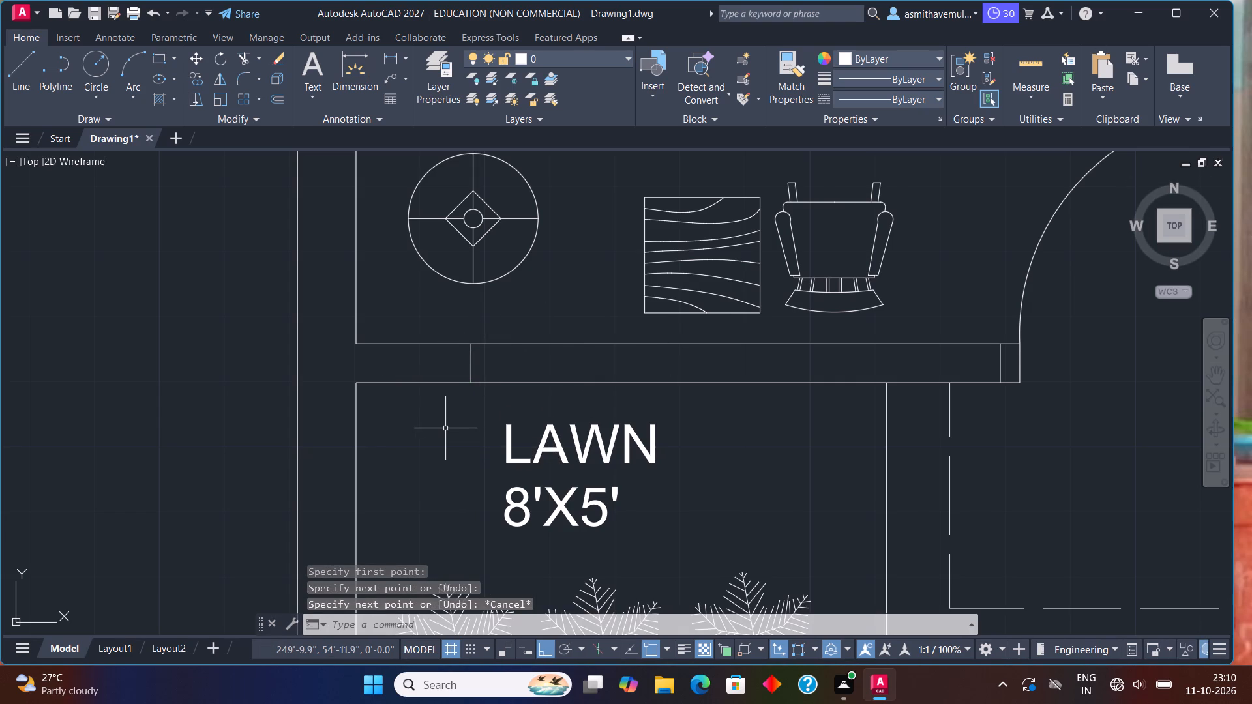
Offset the short line across the bedroom-lawn wall 3" to the east.
key(o)
key(Return)
key(3)
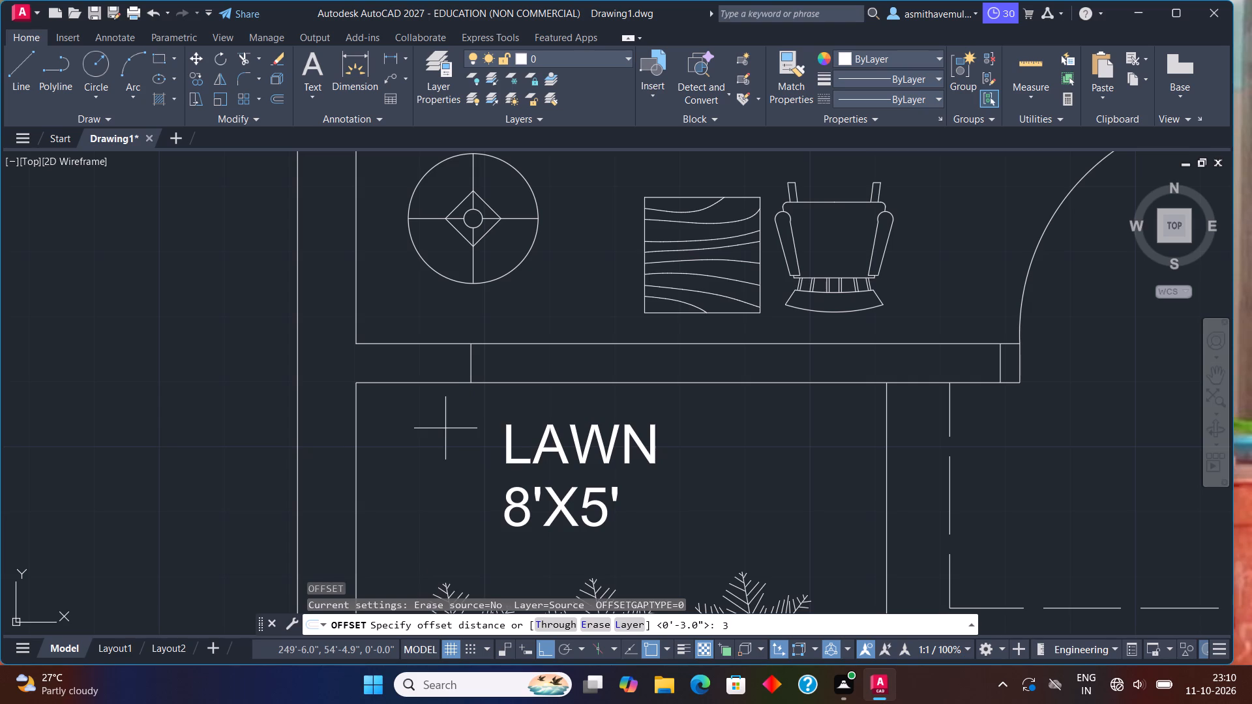
key(shift+quotedbl)
key(Return)
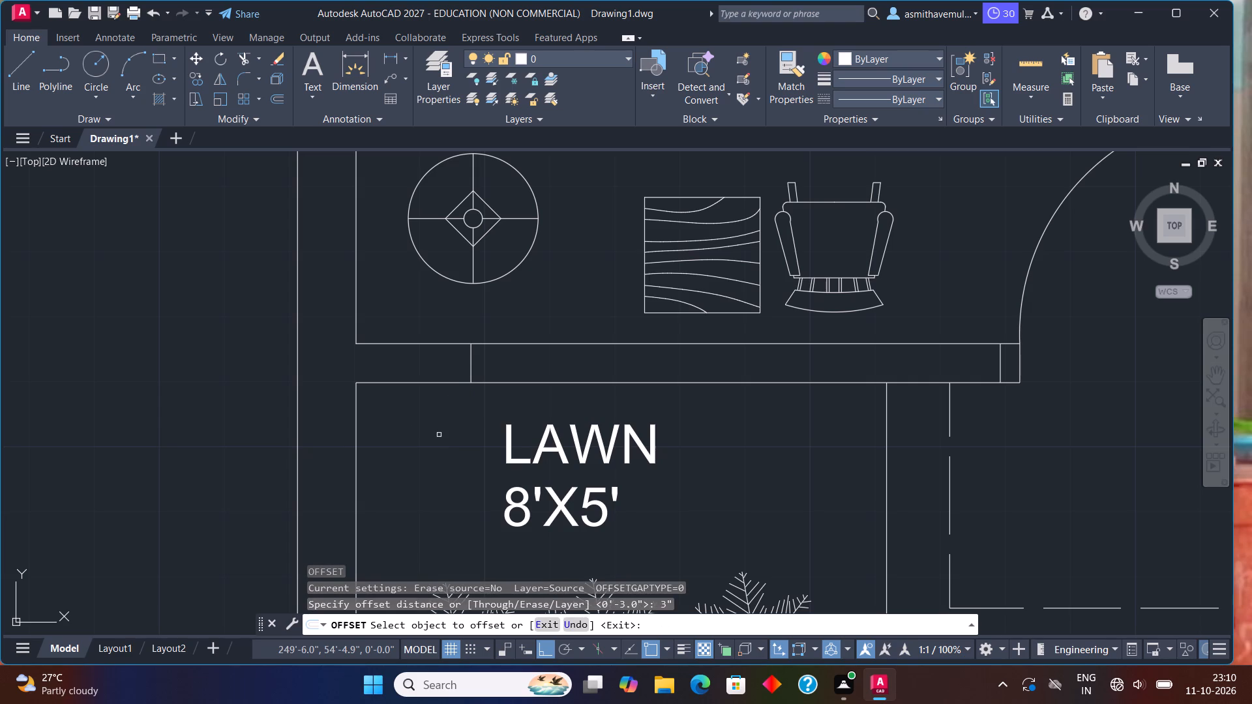
click(471, 364)
click(521, 368)
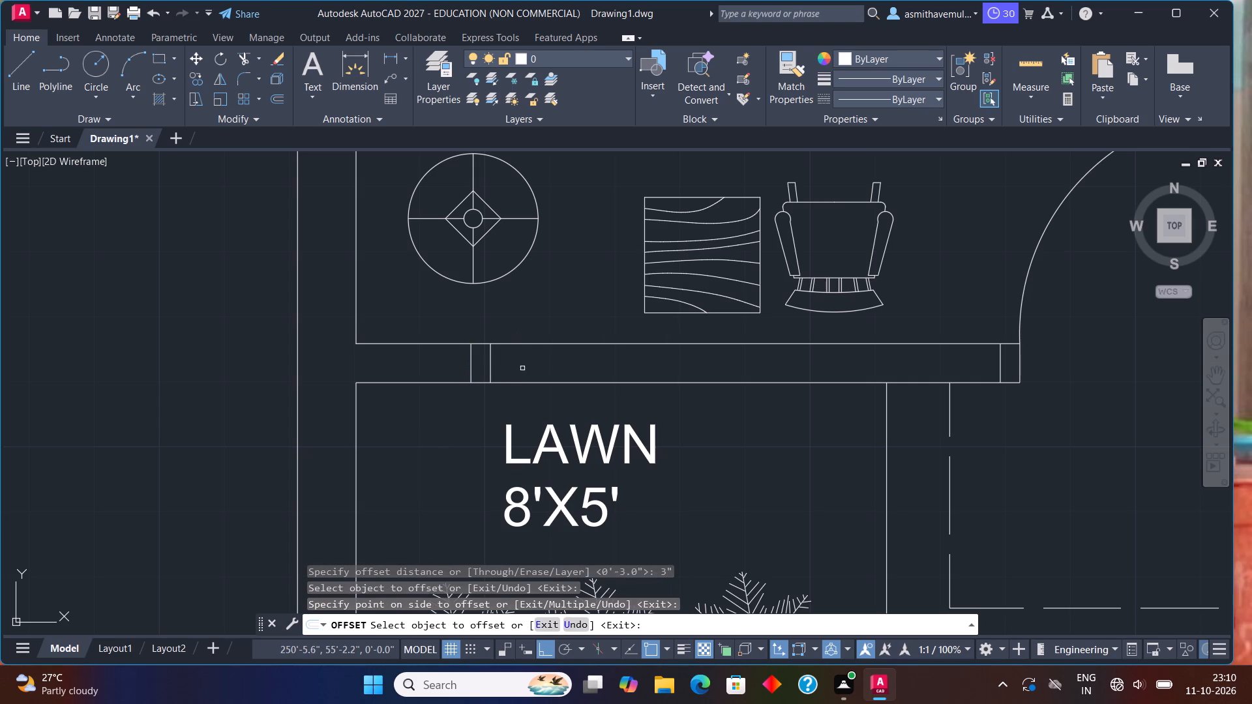
key(Escape)
Offset the eastern of the two short lines 3' east along the bedroom-lawn wall.
key(o)
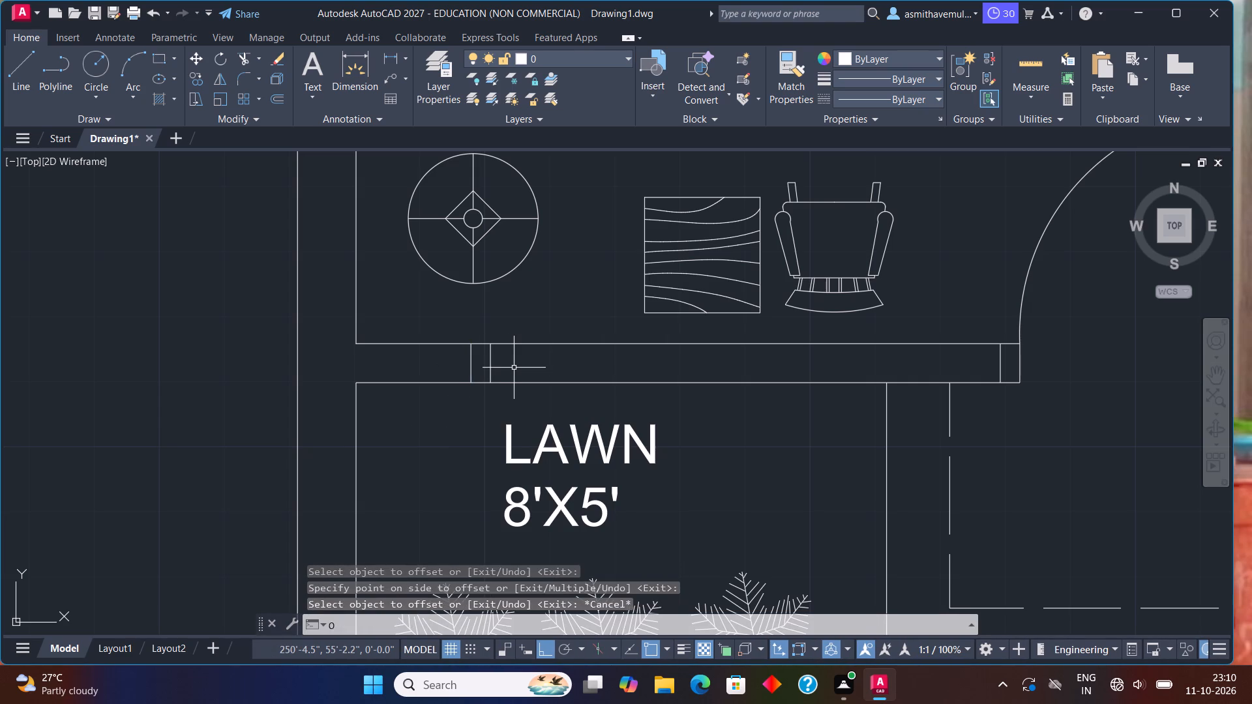
key(Return)
text(3')
key(Return)
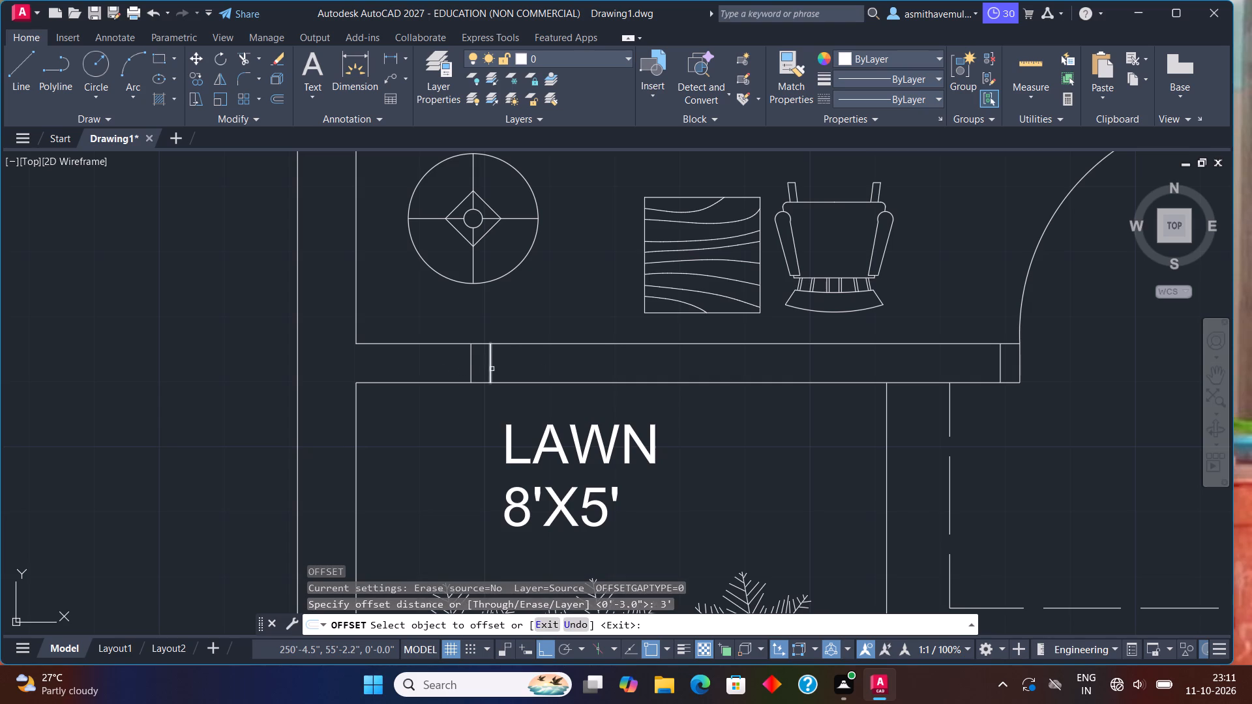
click(492, 366)
click(578, 360)
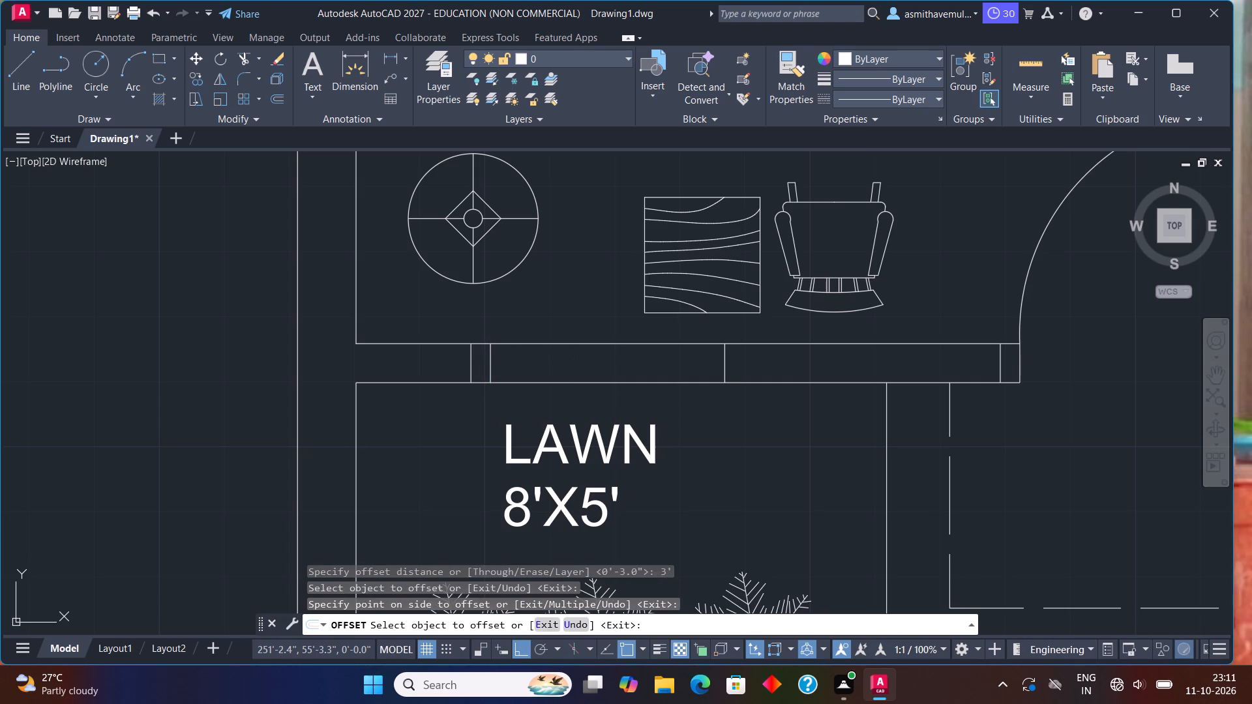
key(Escape)
Offset the easternmost new line across the bedroom-lawn wall 3" to the east.
key(o)
key(Return)
key(3)
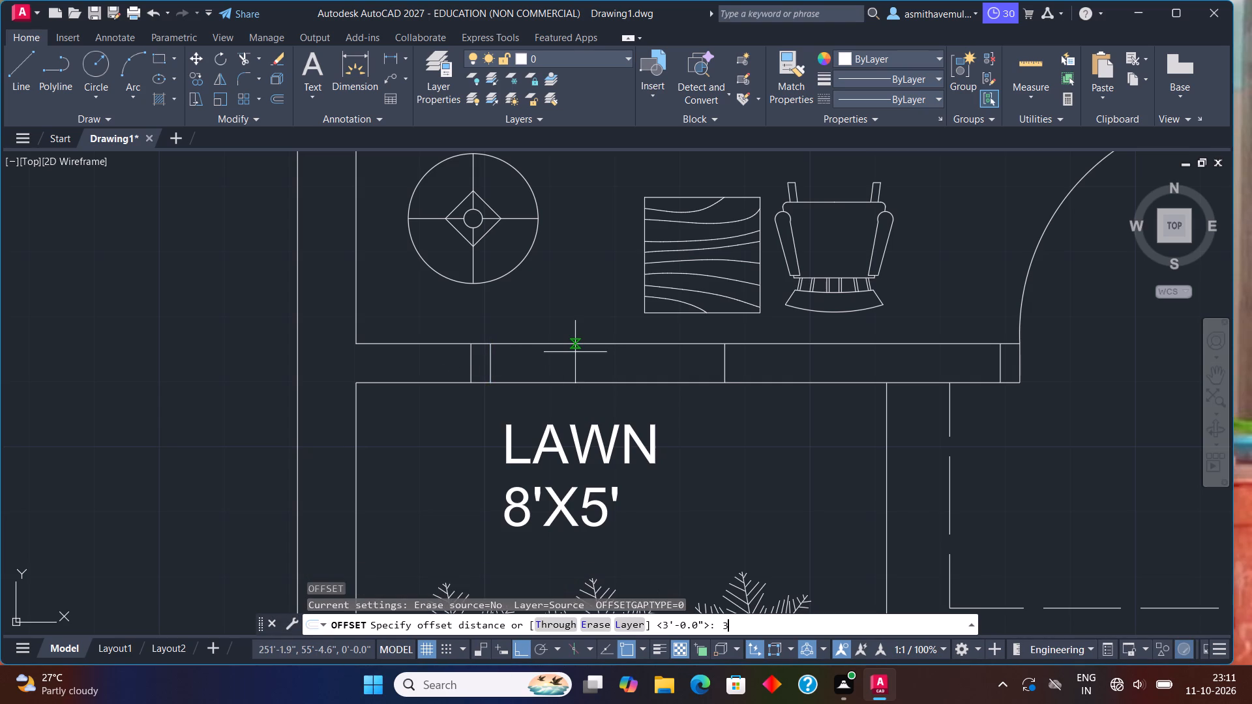
key(shift+quotedbl)
key(Return)
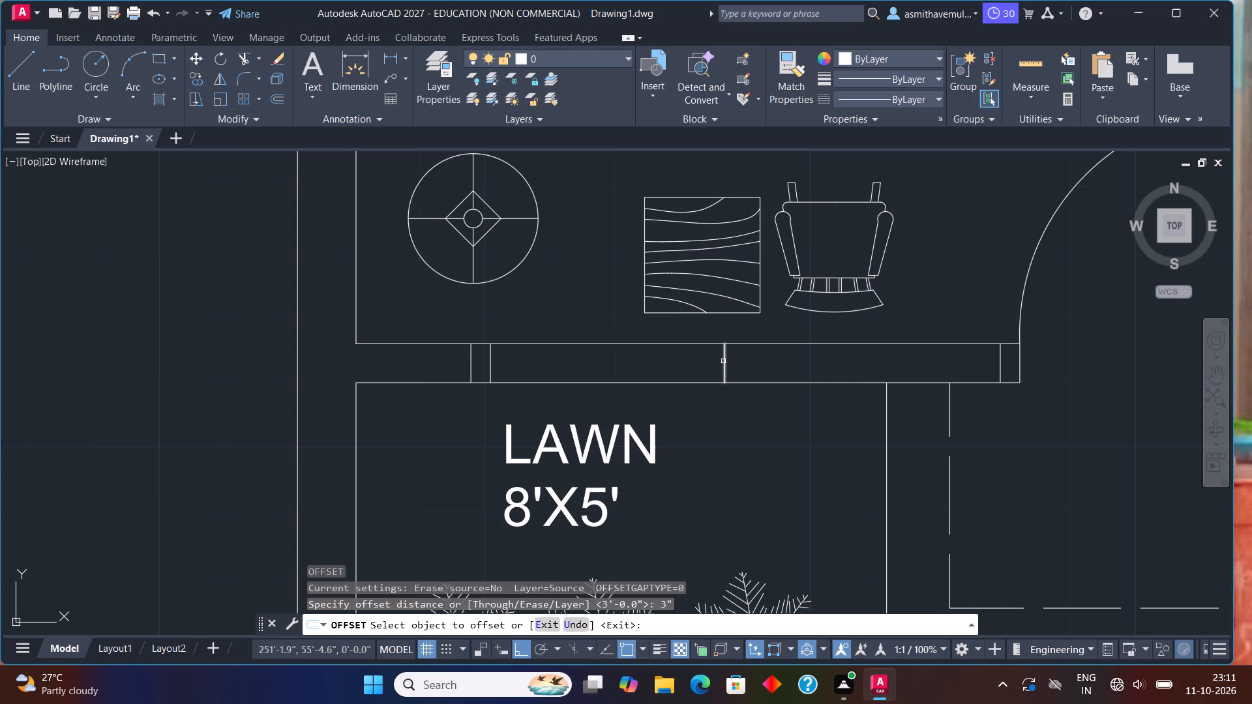
drag(723, 361, 748, 355)
click(751, 355)
key(Escape)
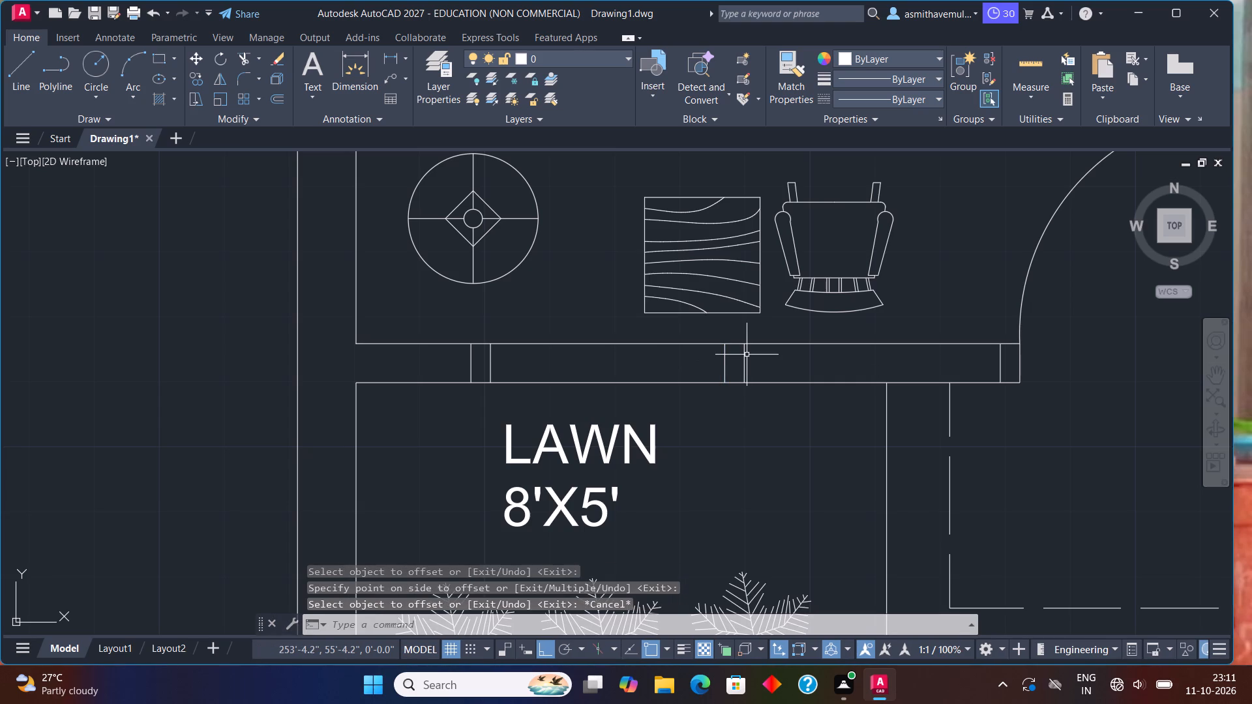
Trim both wall lines between the two pairs of jamb lines to open a 3' gap between the bedroom and lawn.
text(TRIM)
key(Return)
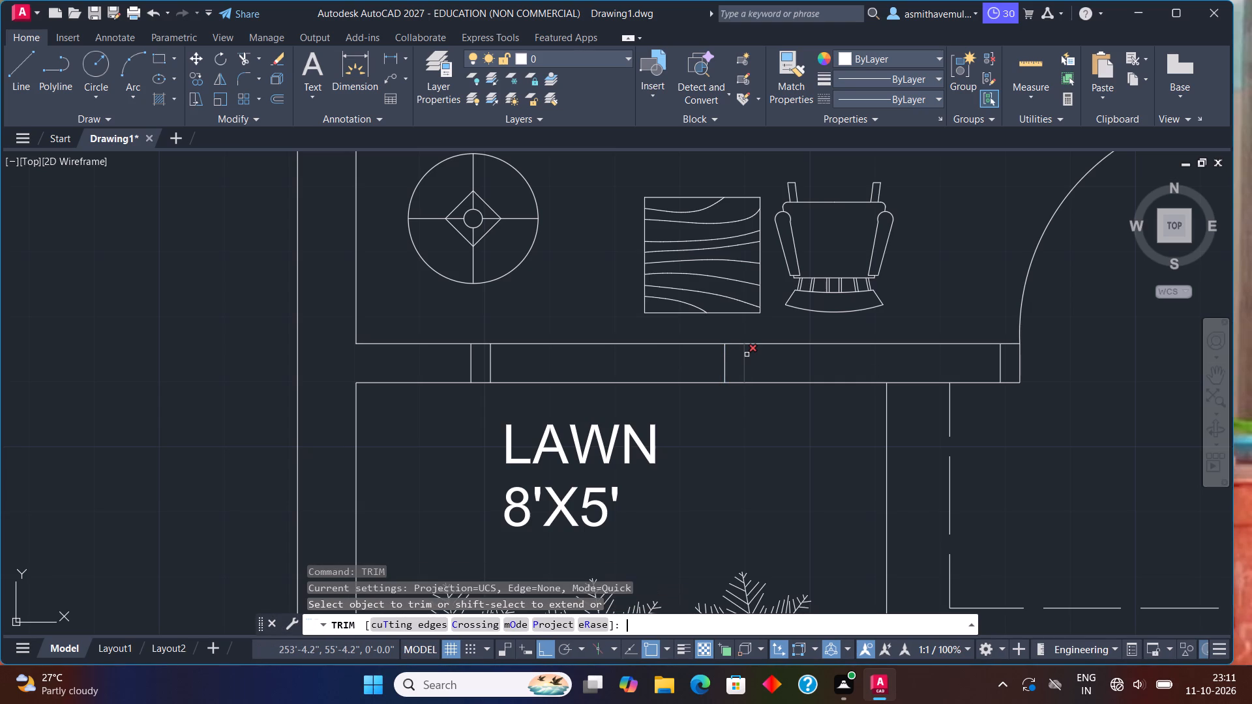
drag(710, 396, 589, 339)
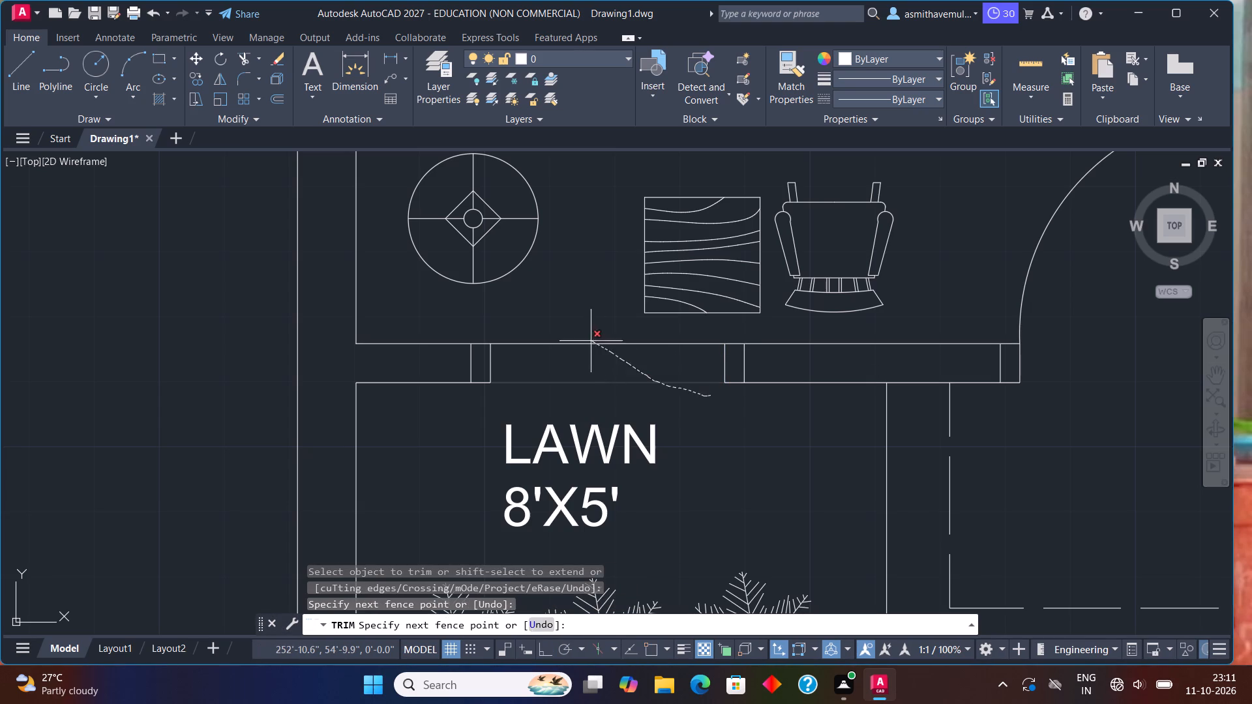
drag(589, 339, 587, 338)
key(Escape)
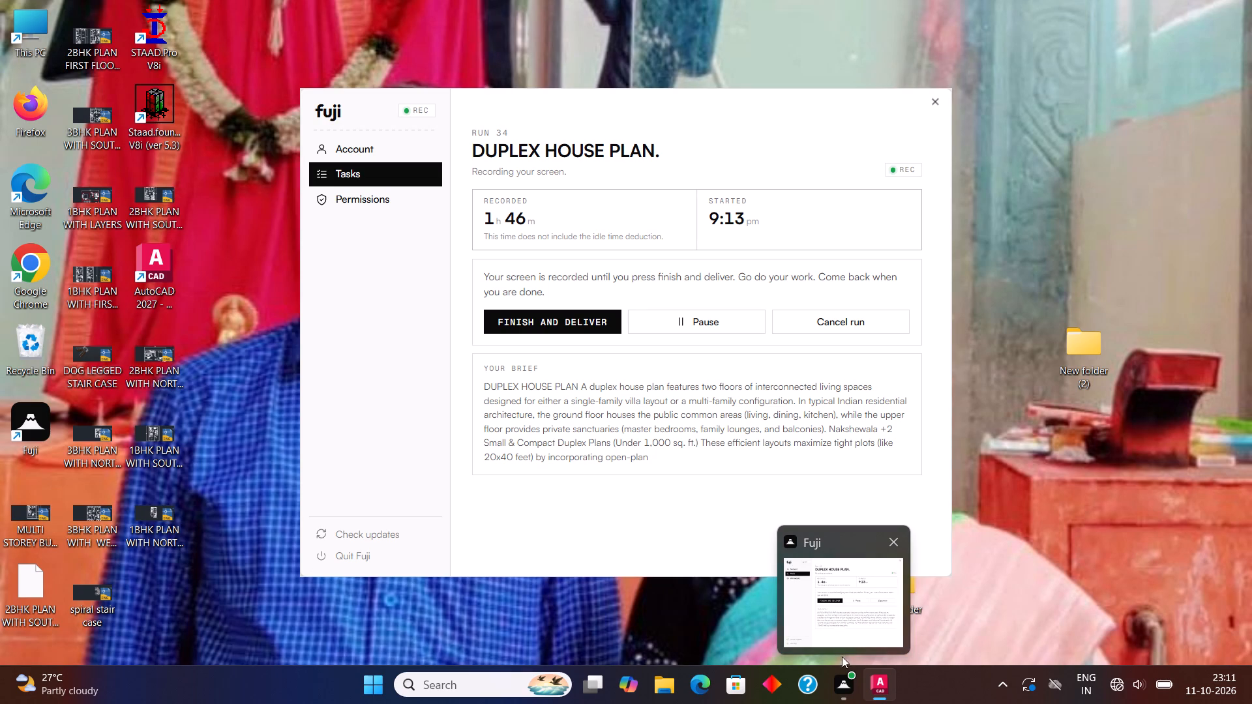
Move the WC in the 4'8"X7' toilet about 11" north along the east wall, clear of the room label.
scroll(769, 437, down, 2)
middle_drag(942, 446, 882, 392)
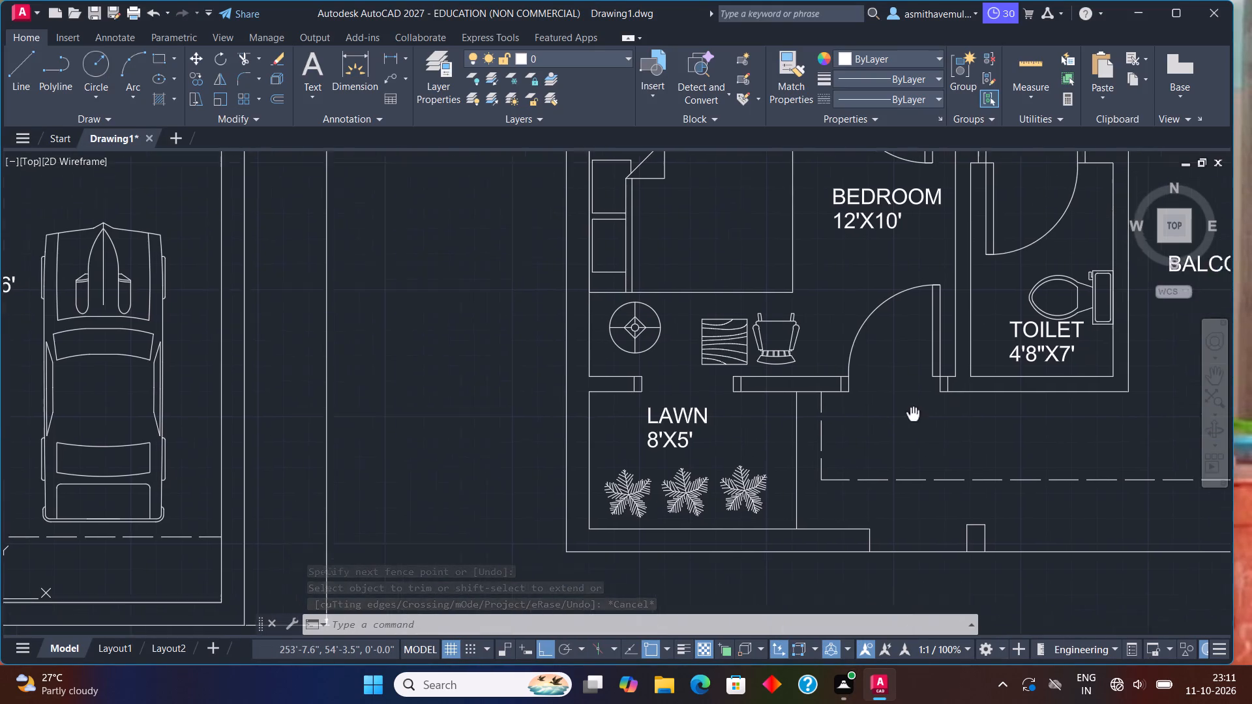
middle_drag(882, 392, 803, 355)
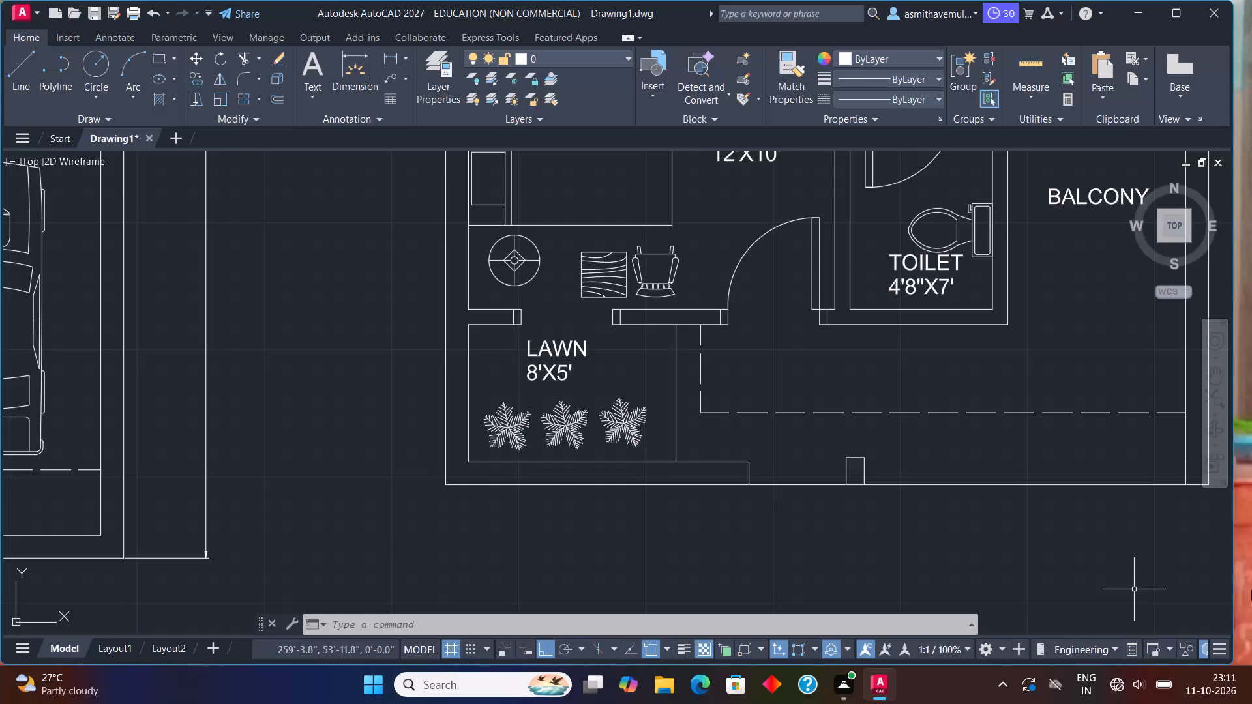
scroll(1221, 455, down, 1)
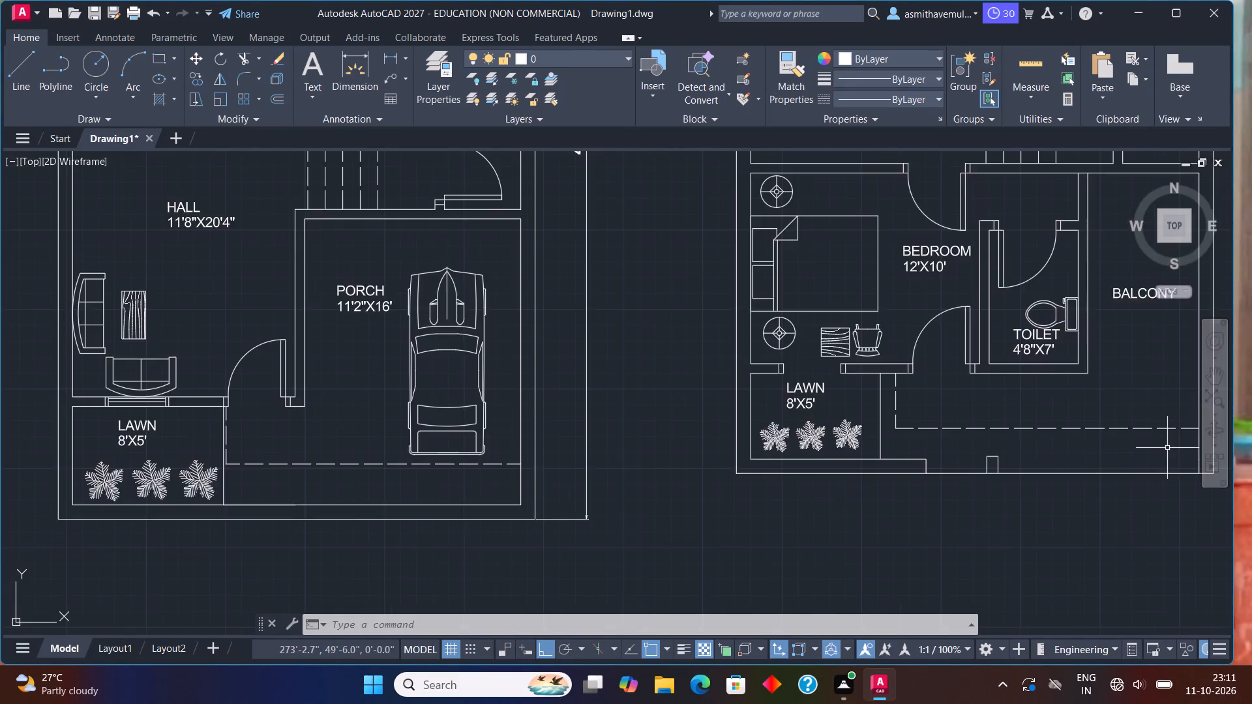
scroll(1098, 479, down, 1)
middle_drag(1110, 456, 708, 473)
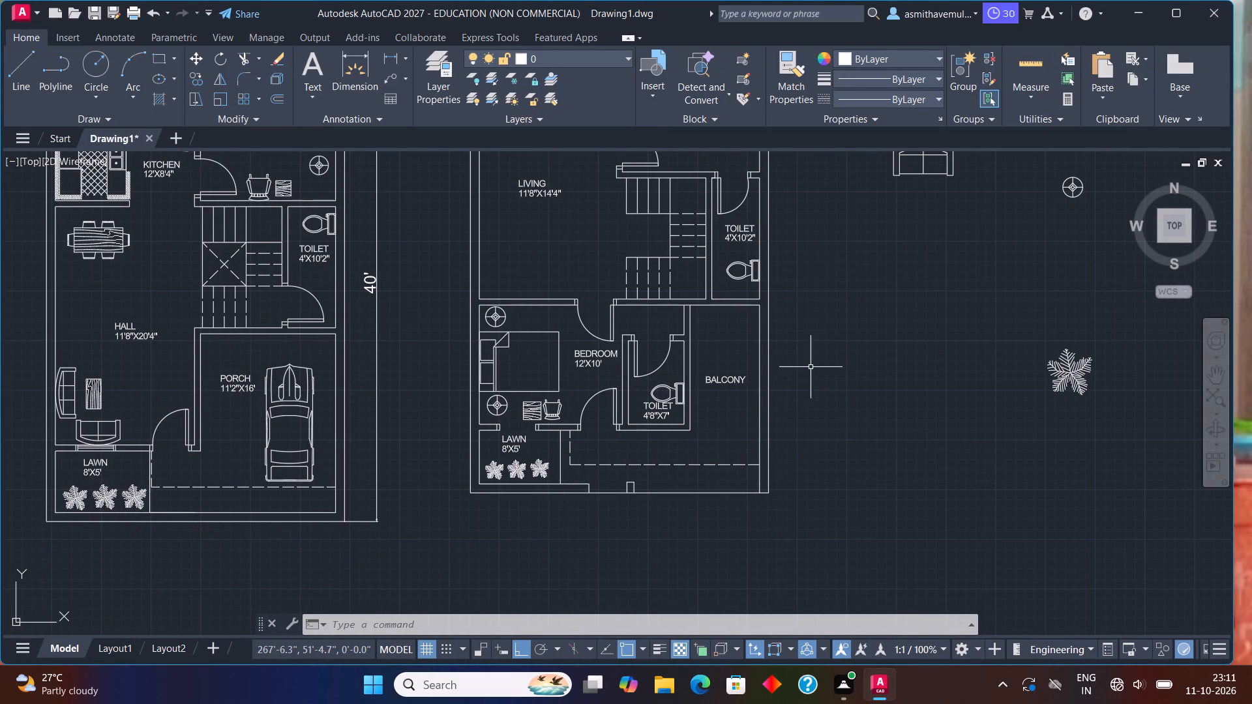
scroll(658, 396, up, 1)
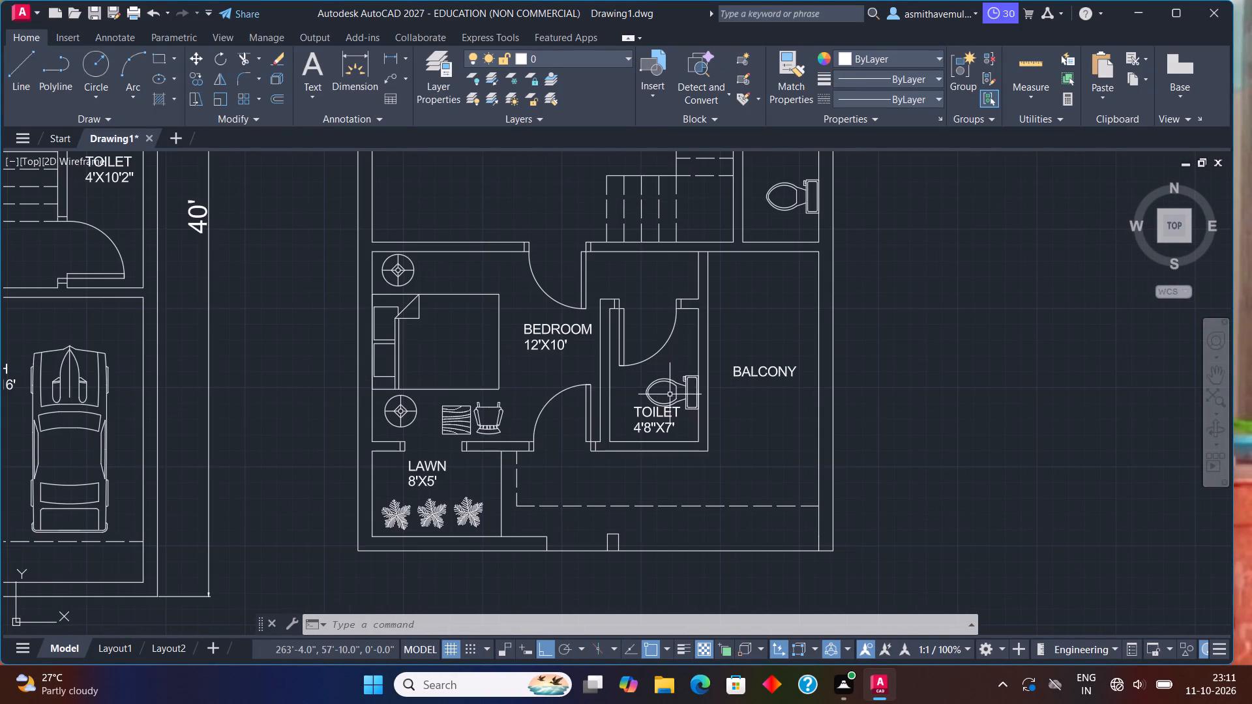
click(674, 387)
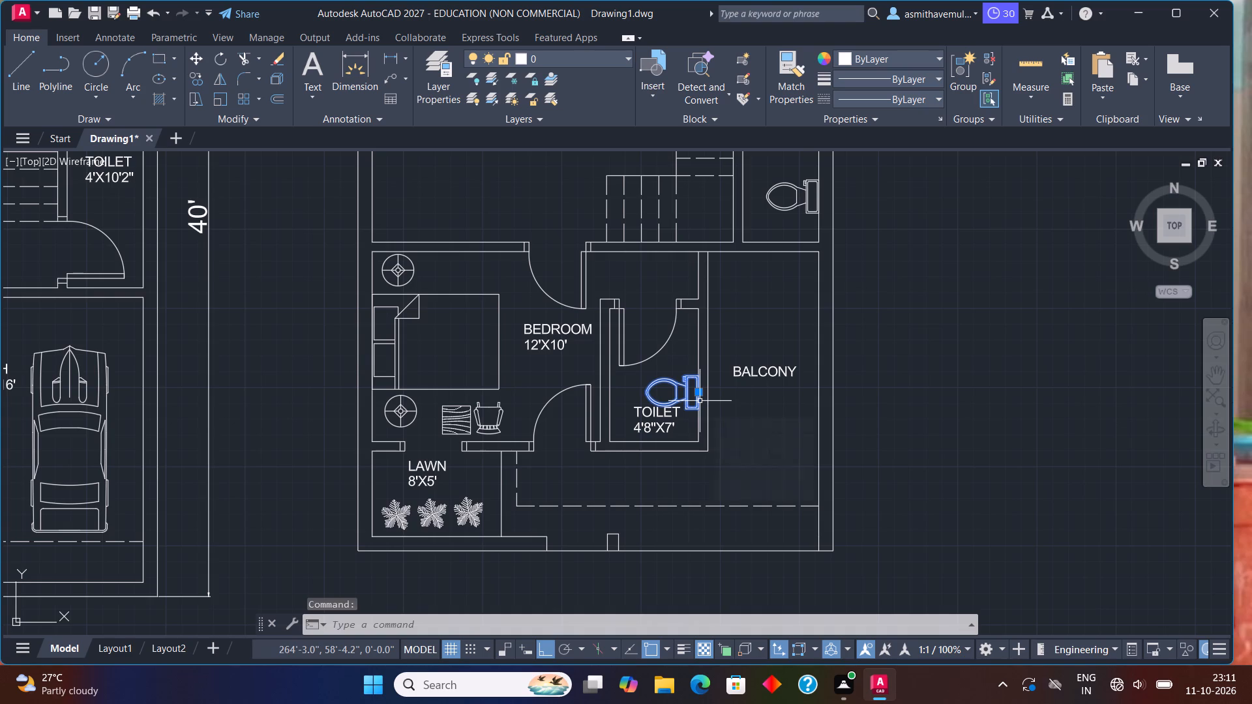
key(m)
key(Return)
scroll(687, 389, up, 2)
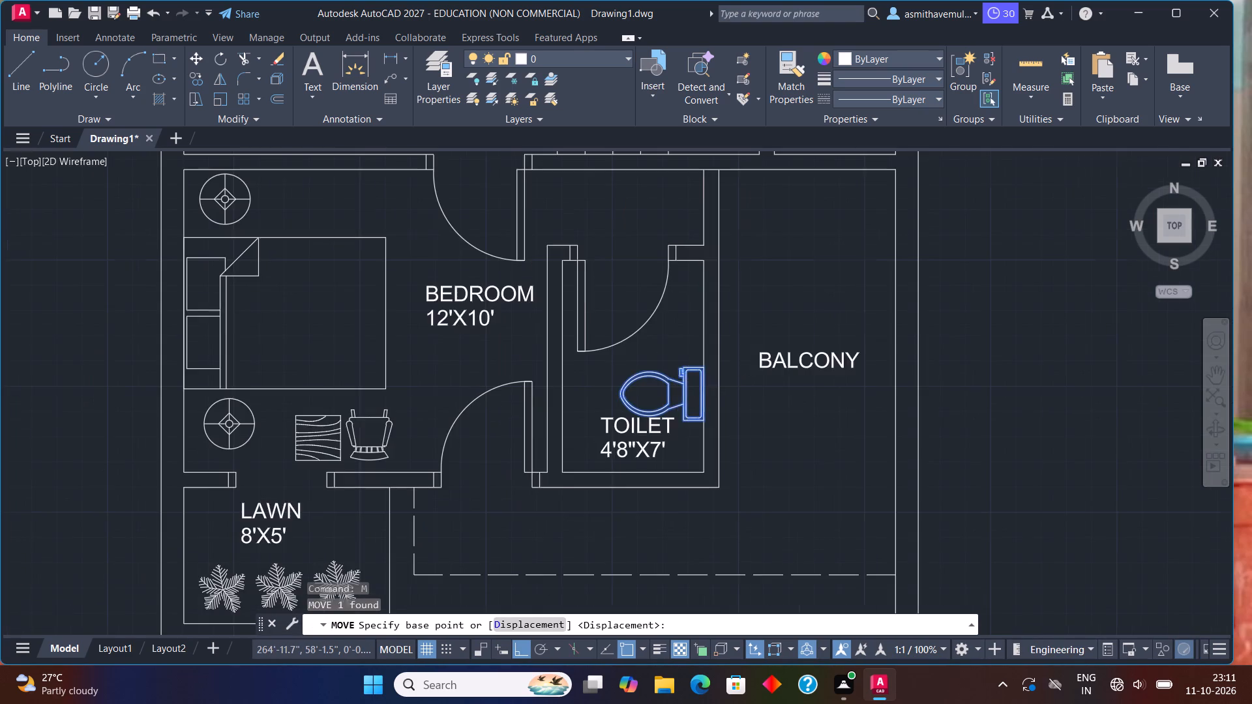
click(702, 405)
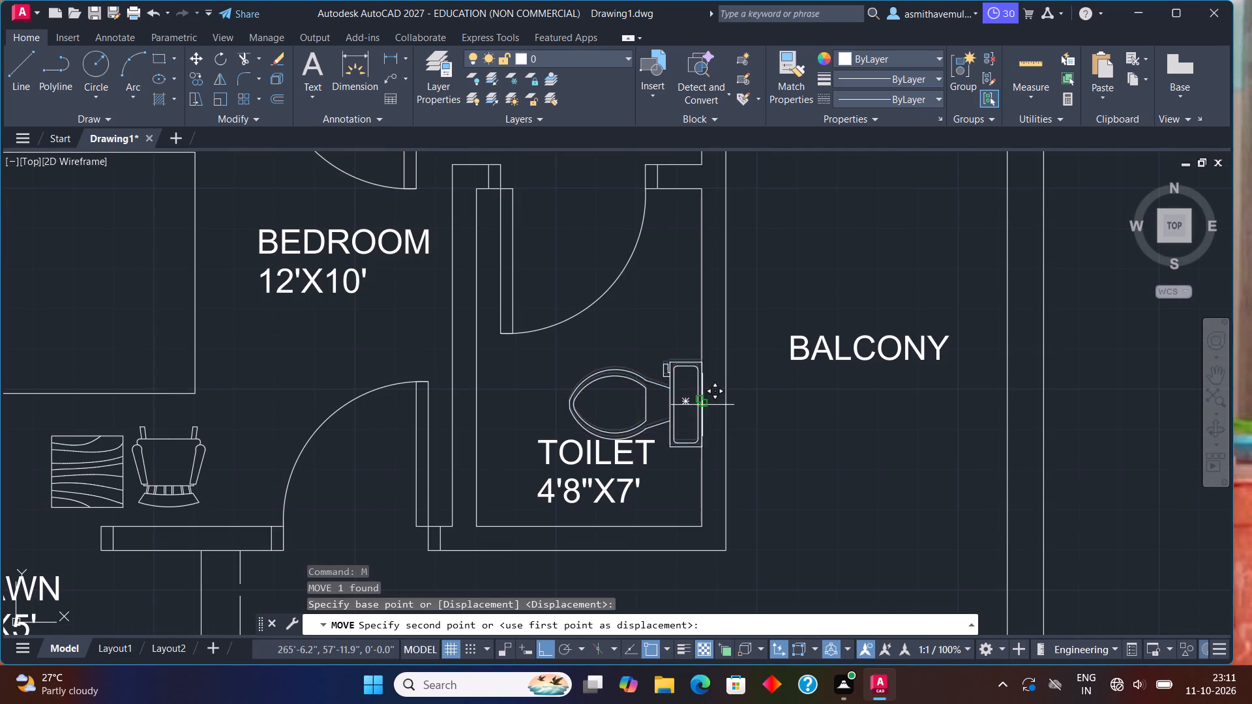
click(702, 360)
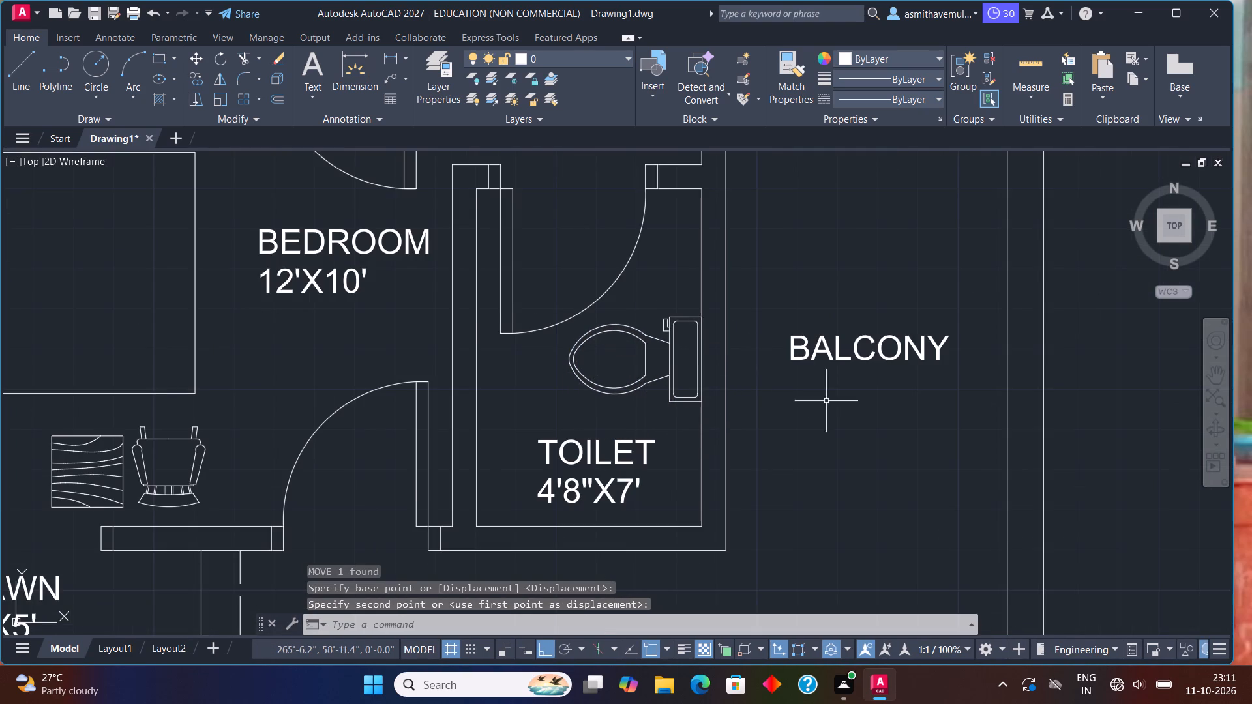
Draw an L-shaped direction polyline on the ground-floor stairs, running about 5'5" east across the northern flight and about 3' south into the dashed treads.
scroll(827, 404, down, 4)
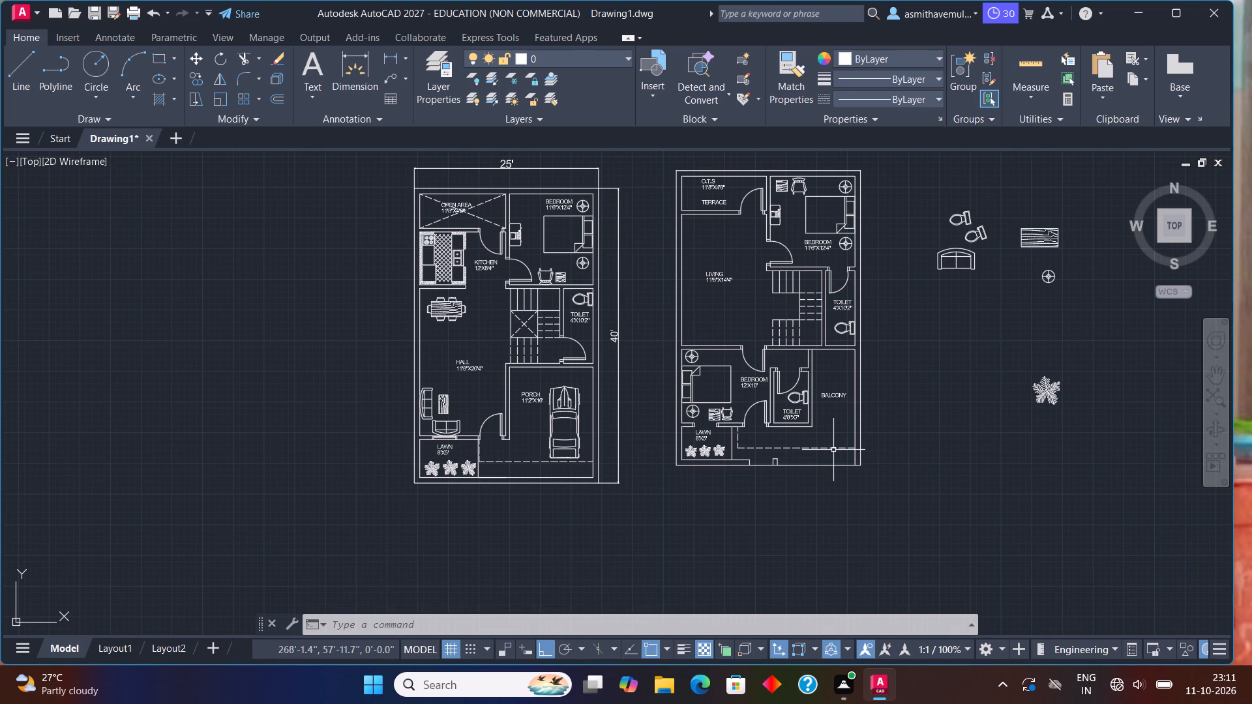
scroll(646, 332, up, 1)
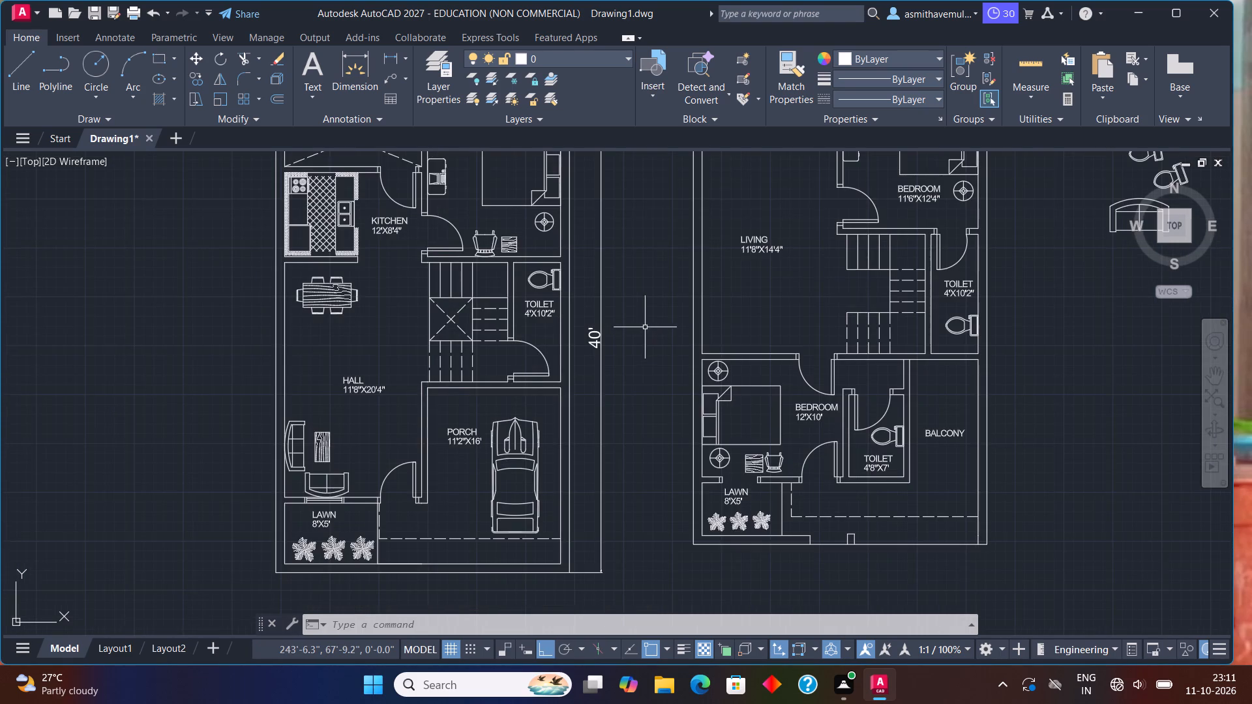
middle_drag(667, 336, 844, 384)
scroll(672, 388, up, 1)
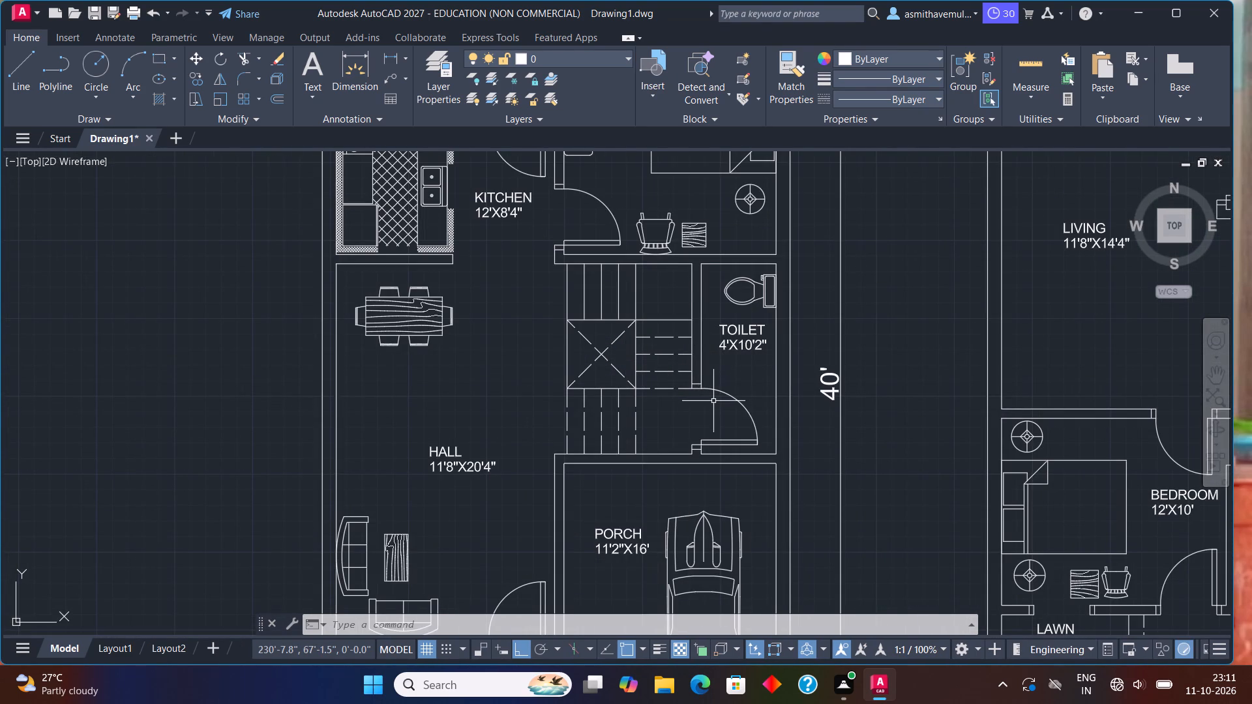
text(PL)
key(Return)
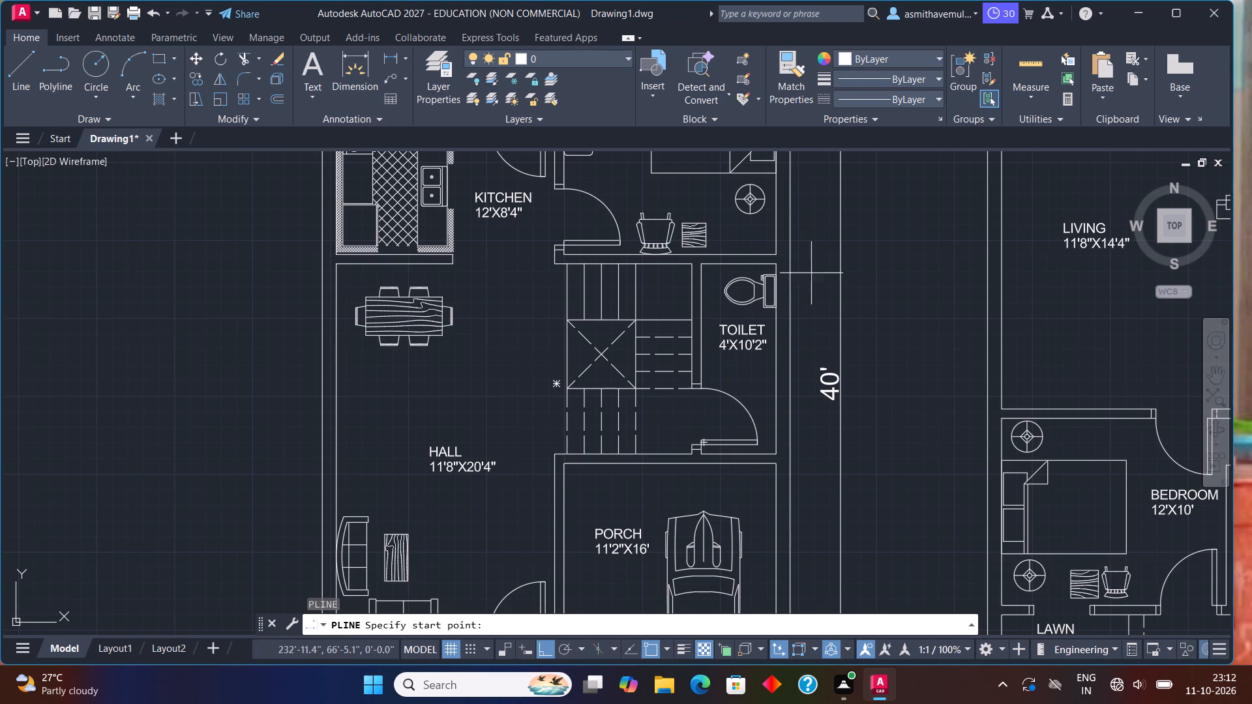
middle_drag(797, 351, 1217, 334)
middle_drag(805, 293, 739, 297)
scroll(968, 272, up, 1)
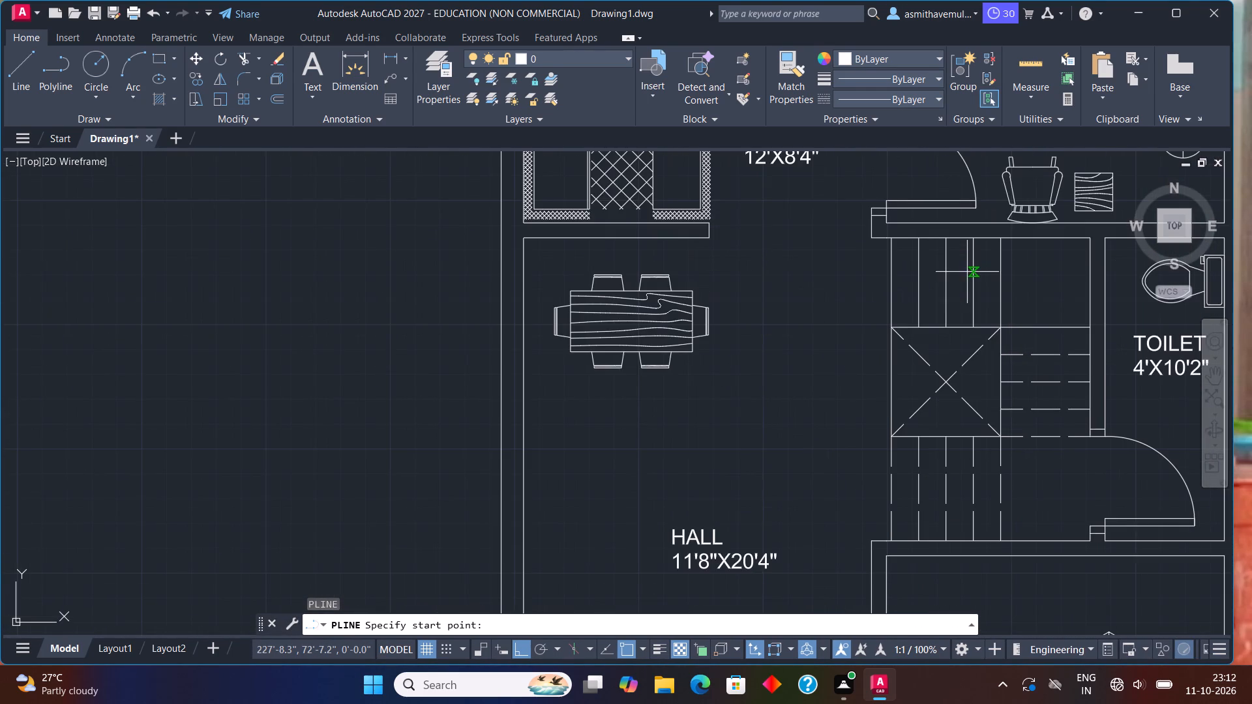
middle_drag(967, 272, 793, 246)
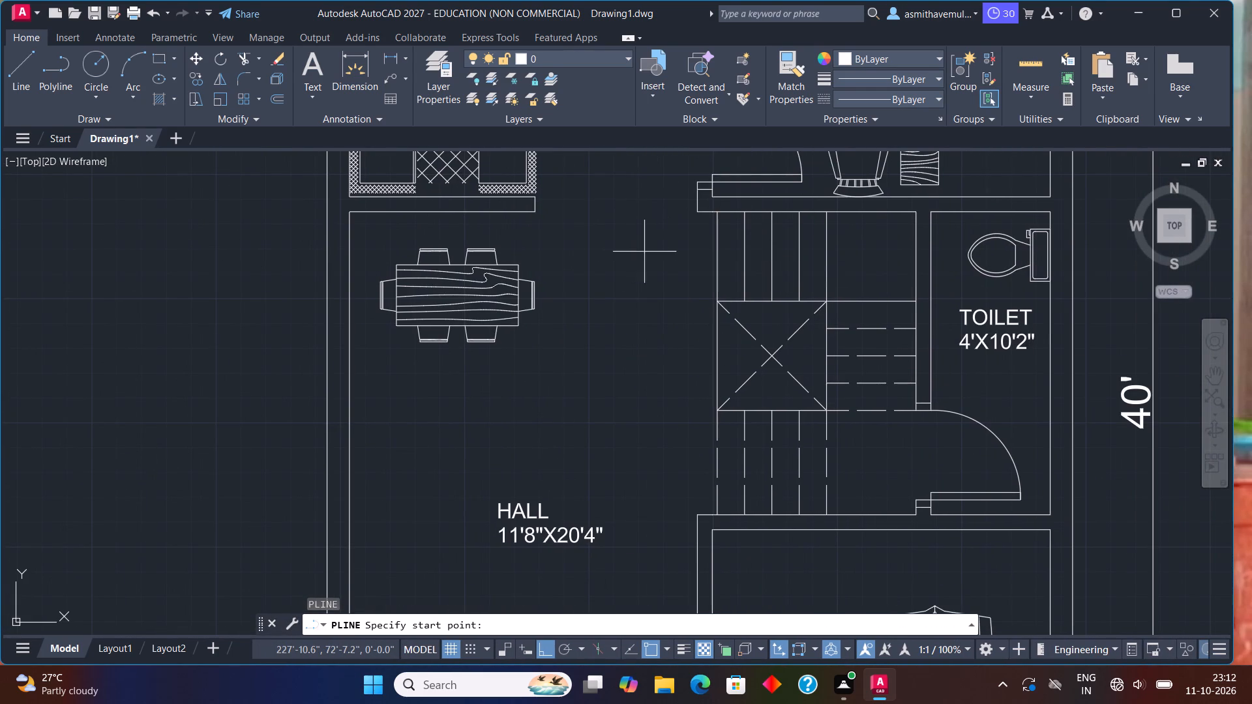
click(715, 259)
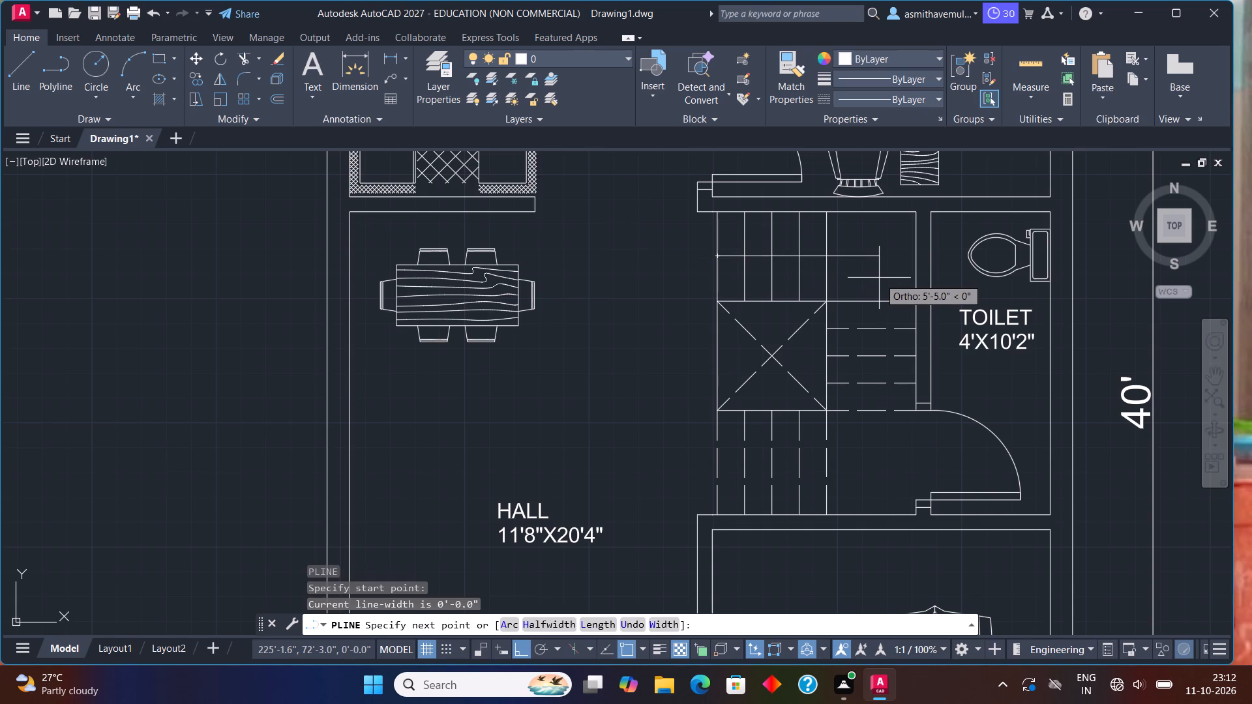
click(879, 277)
click(878, 344)
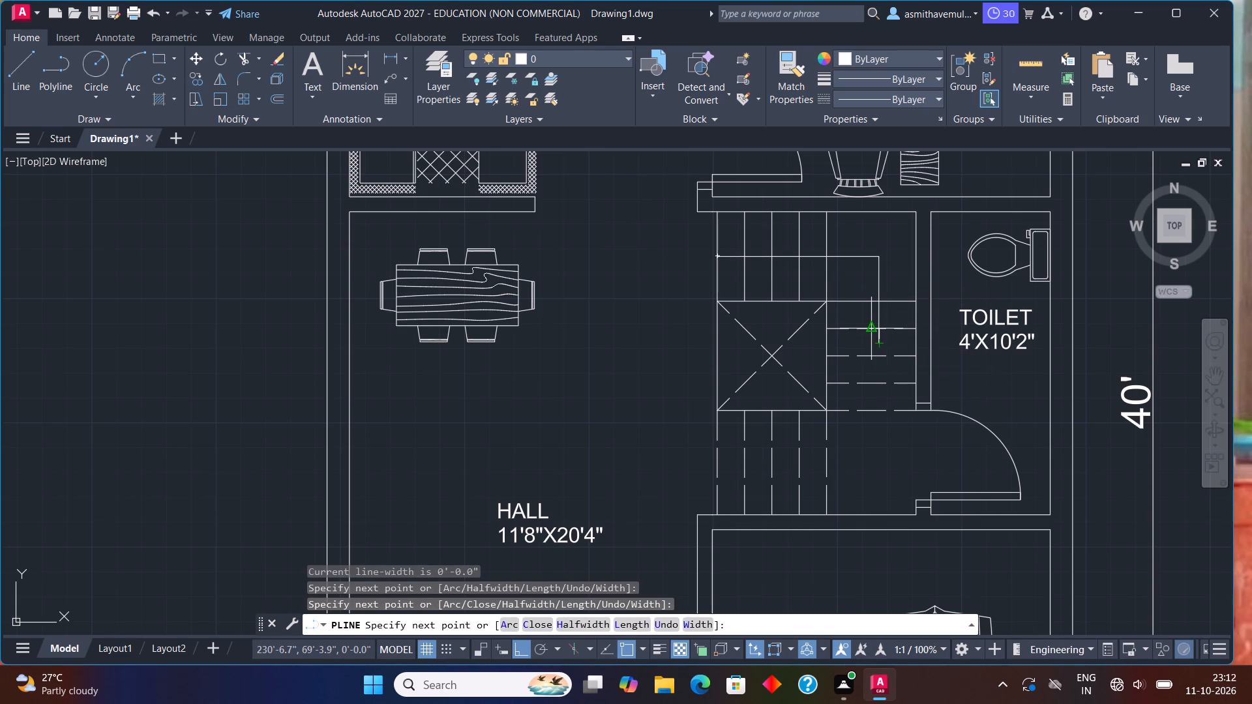
key(Escape)
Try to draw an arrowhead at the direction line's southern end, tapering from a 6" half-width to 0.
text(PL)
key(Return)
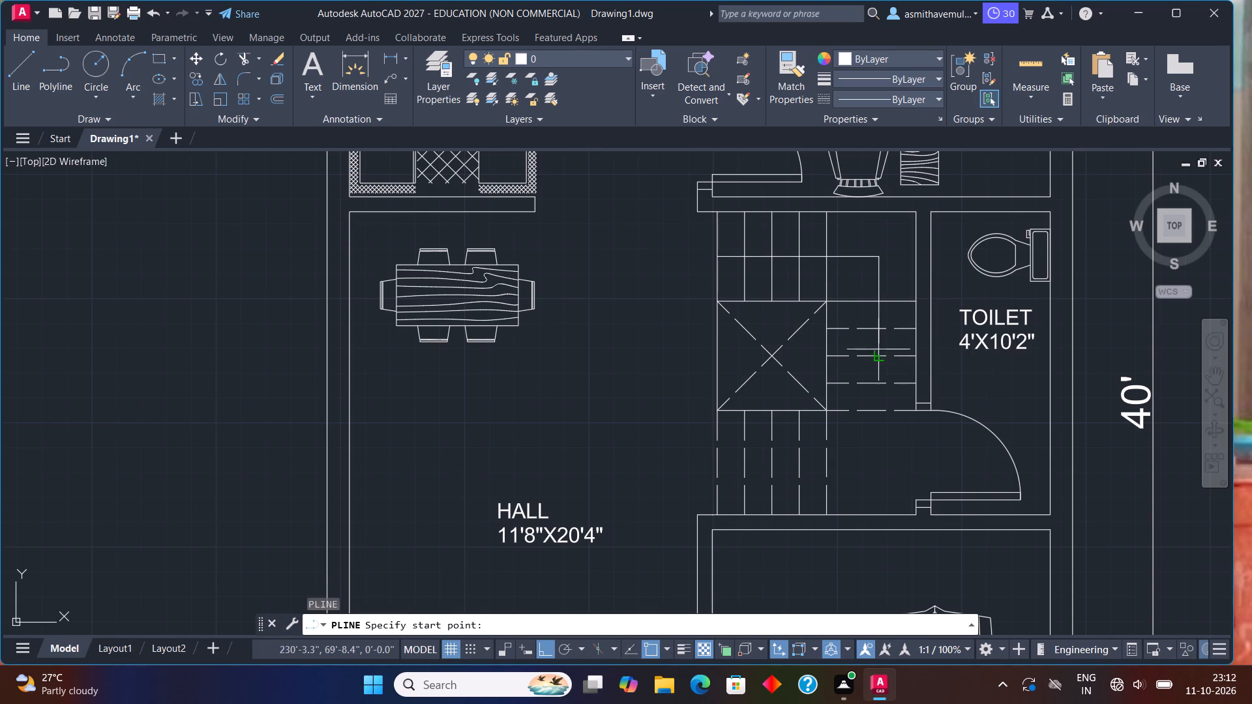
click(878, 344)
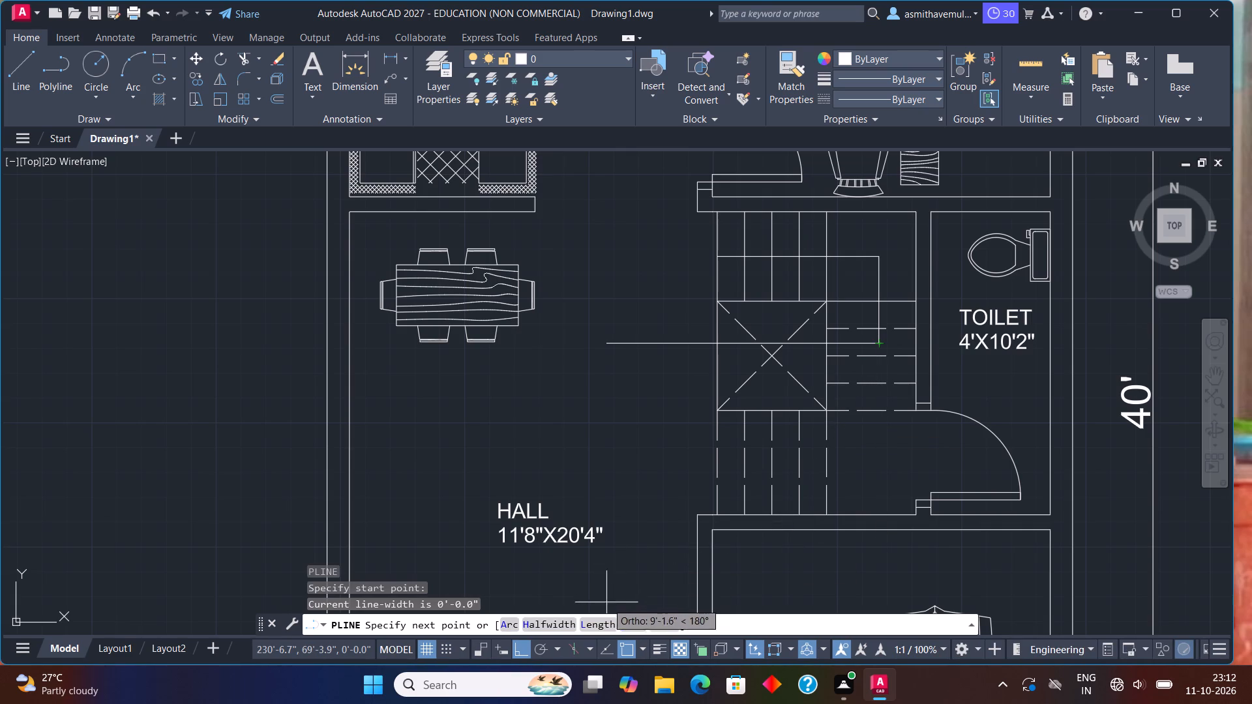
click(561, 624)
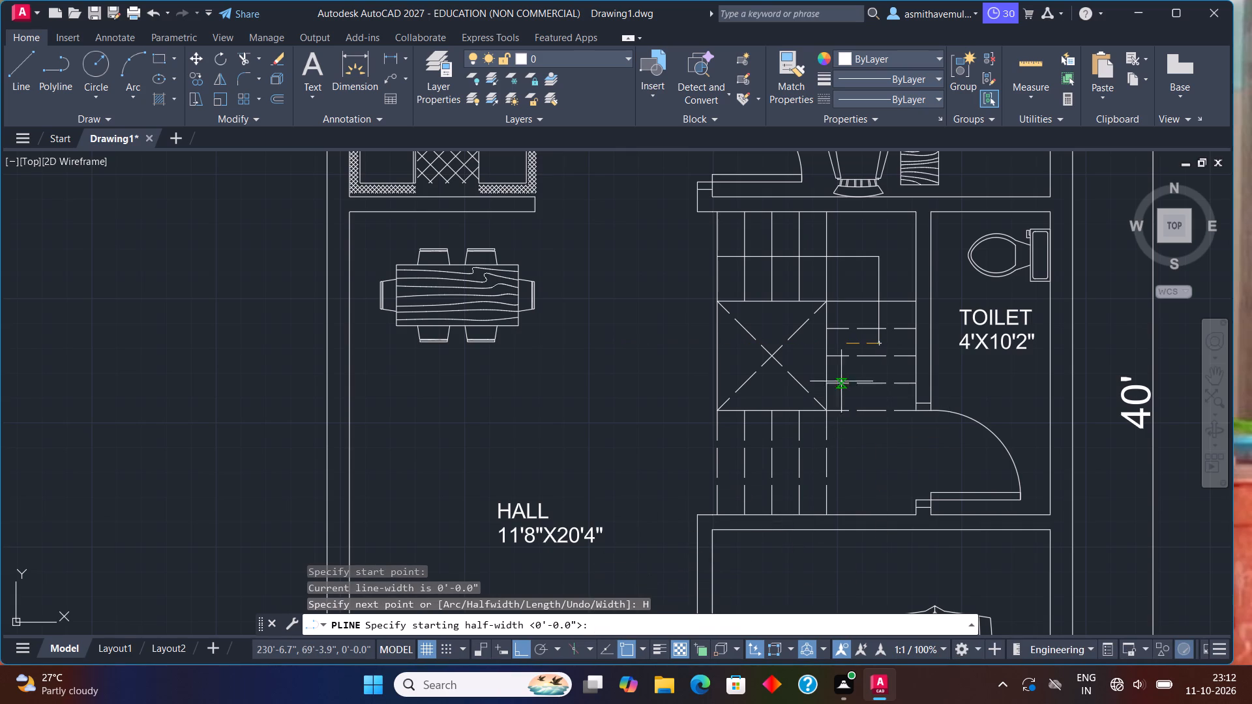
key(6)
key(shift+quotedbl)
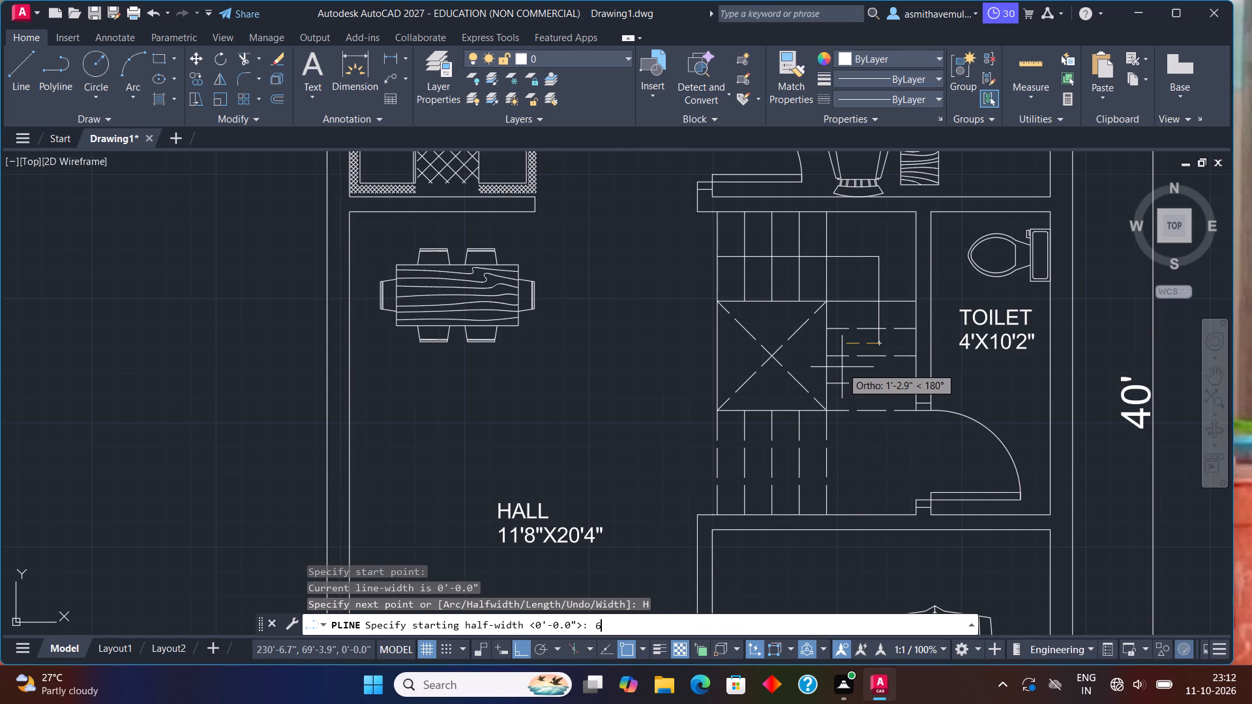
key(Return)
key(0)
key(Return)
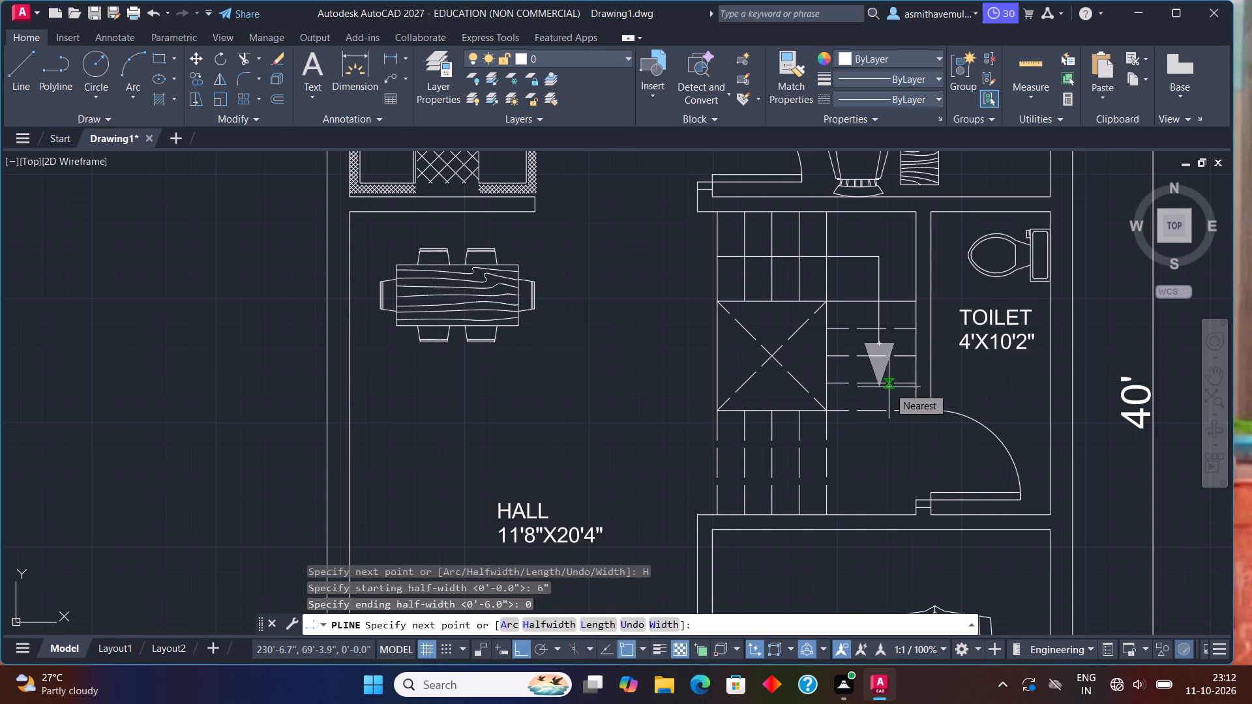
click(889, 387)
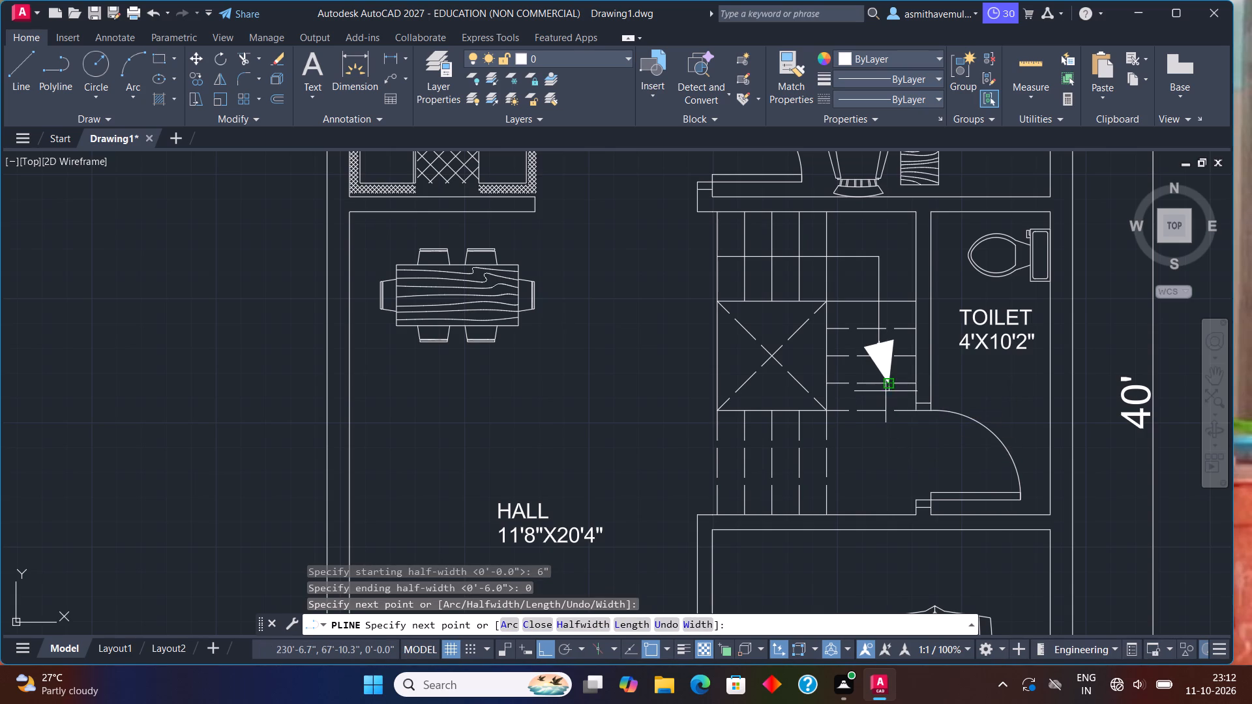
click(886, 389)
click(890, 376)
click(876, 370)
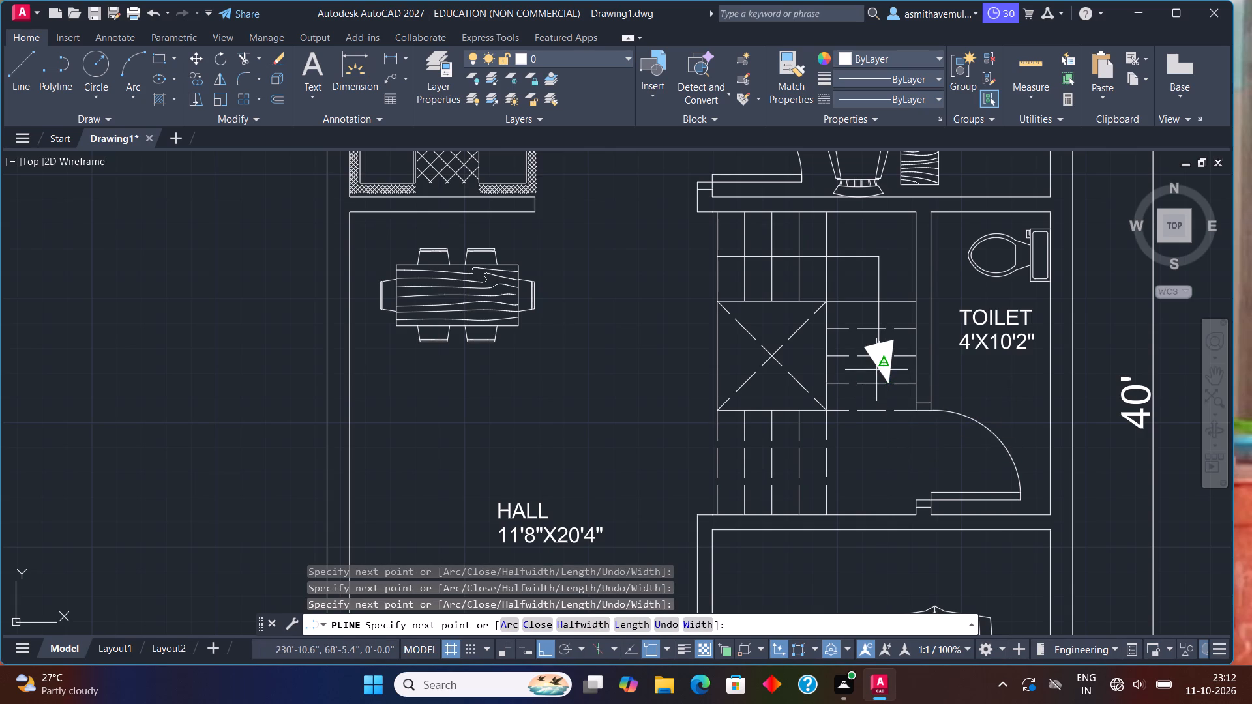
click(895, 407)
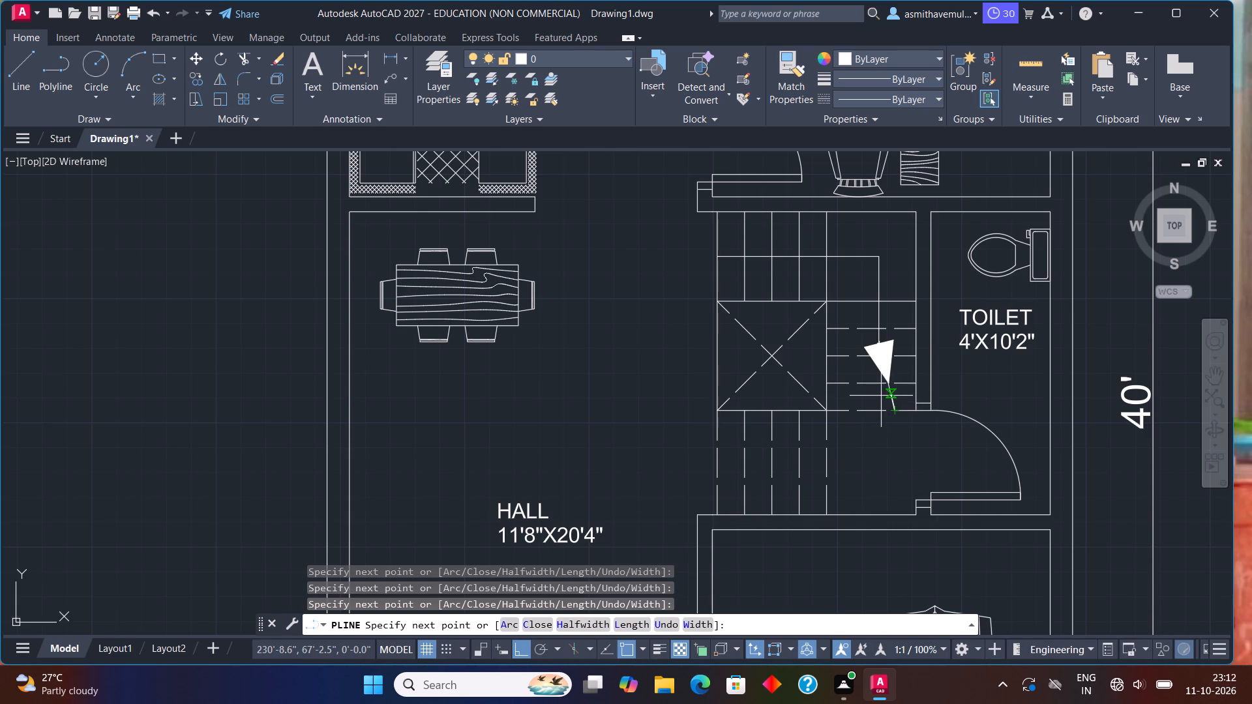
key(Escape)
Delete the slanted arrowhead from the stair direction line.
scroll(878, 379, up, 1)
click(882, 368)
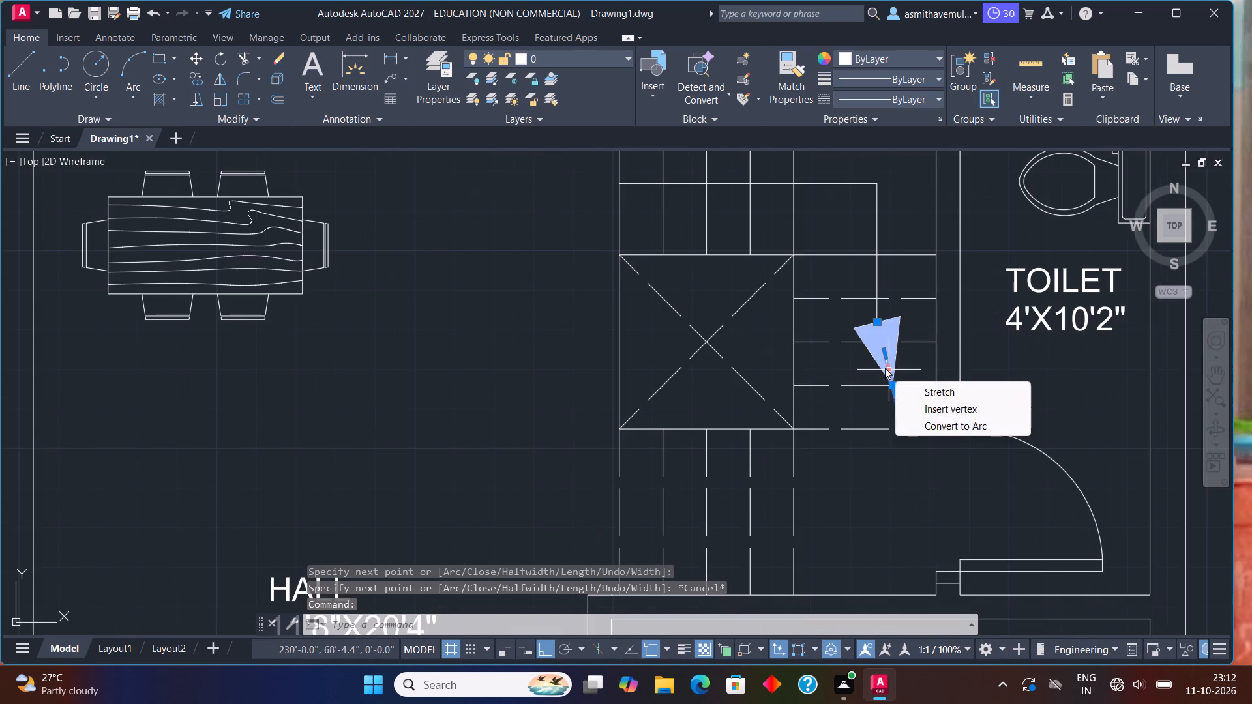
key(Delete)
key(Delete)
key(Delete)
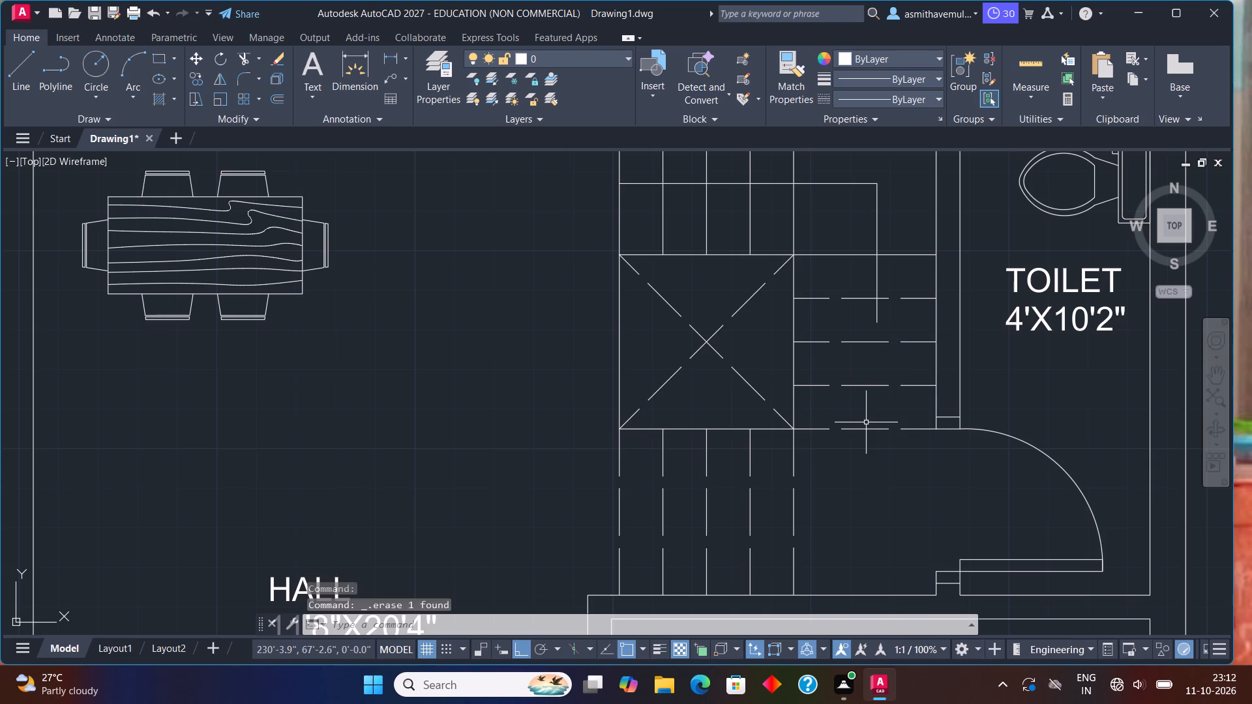
Draw a south-pointing polyline arrowhead from the direction line's end to the third dashed tread line, tapering from a 6" half-width to 0.
text(PL)
key(Return)
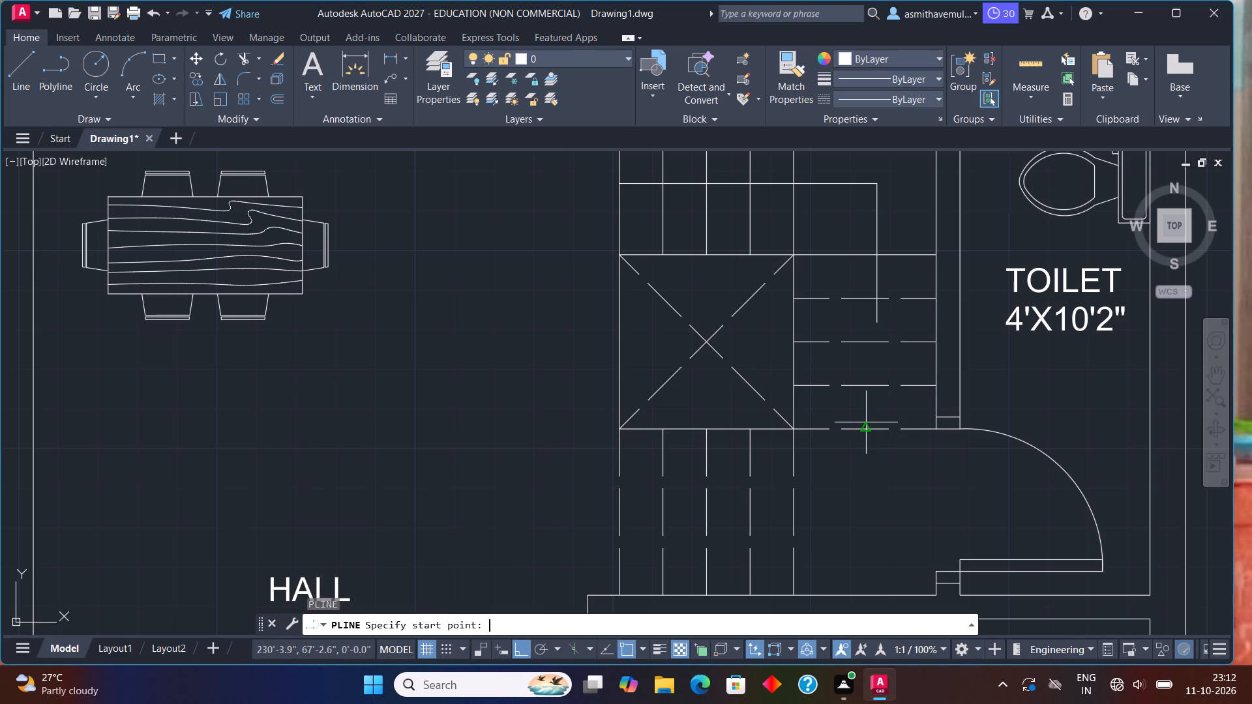
click(879, 327)
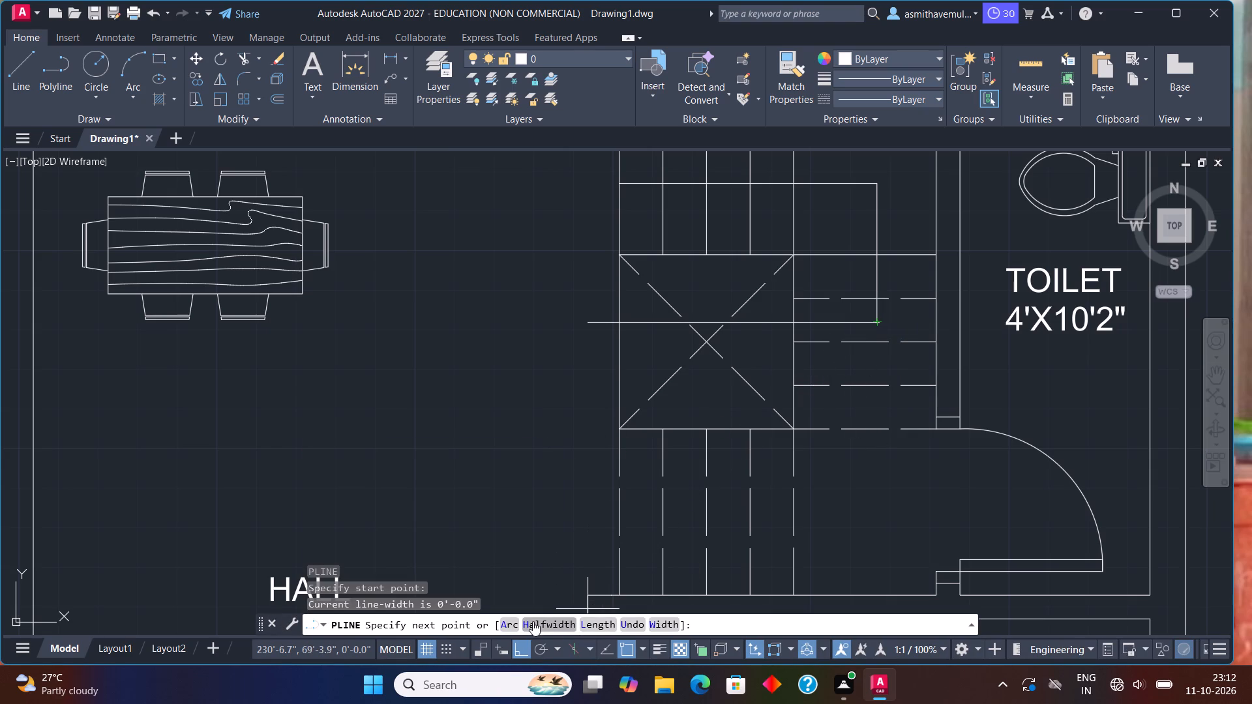
click(537, 622)
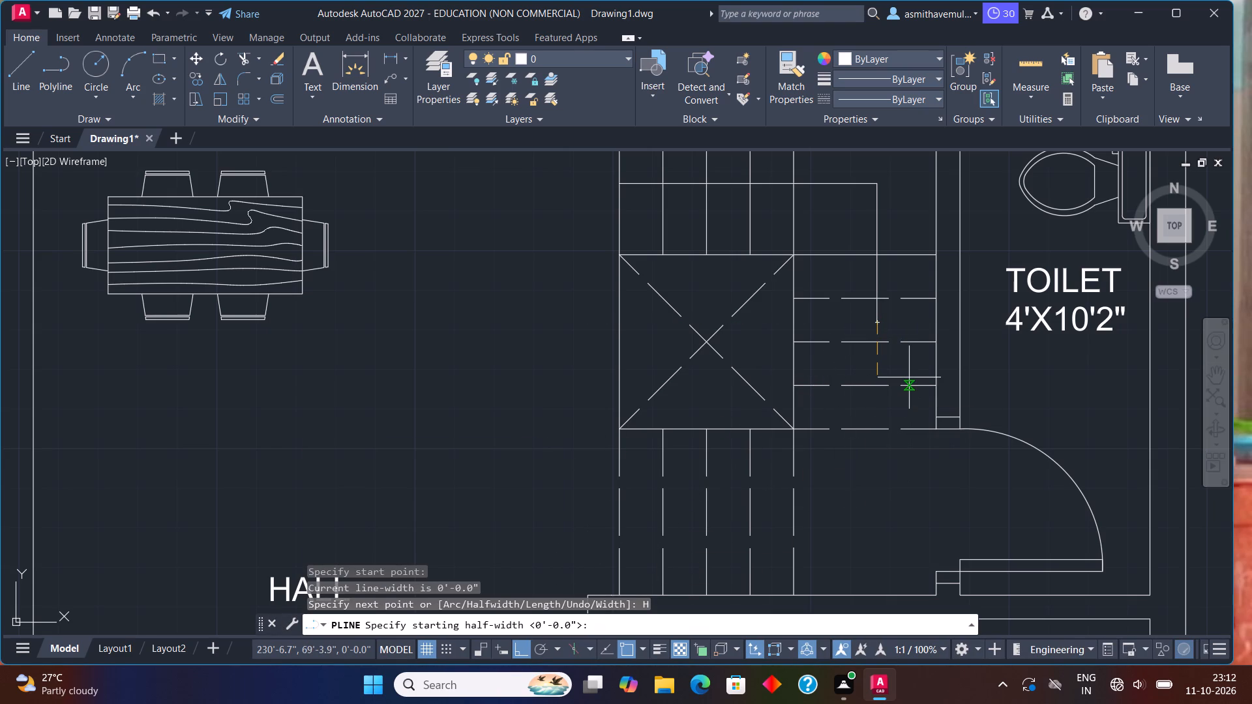
key(6)
key(shift+quotedbl)
key(Return)
key(0)
key(Return)
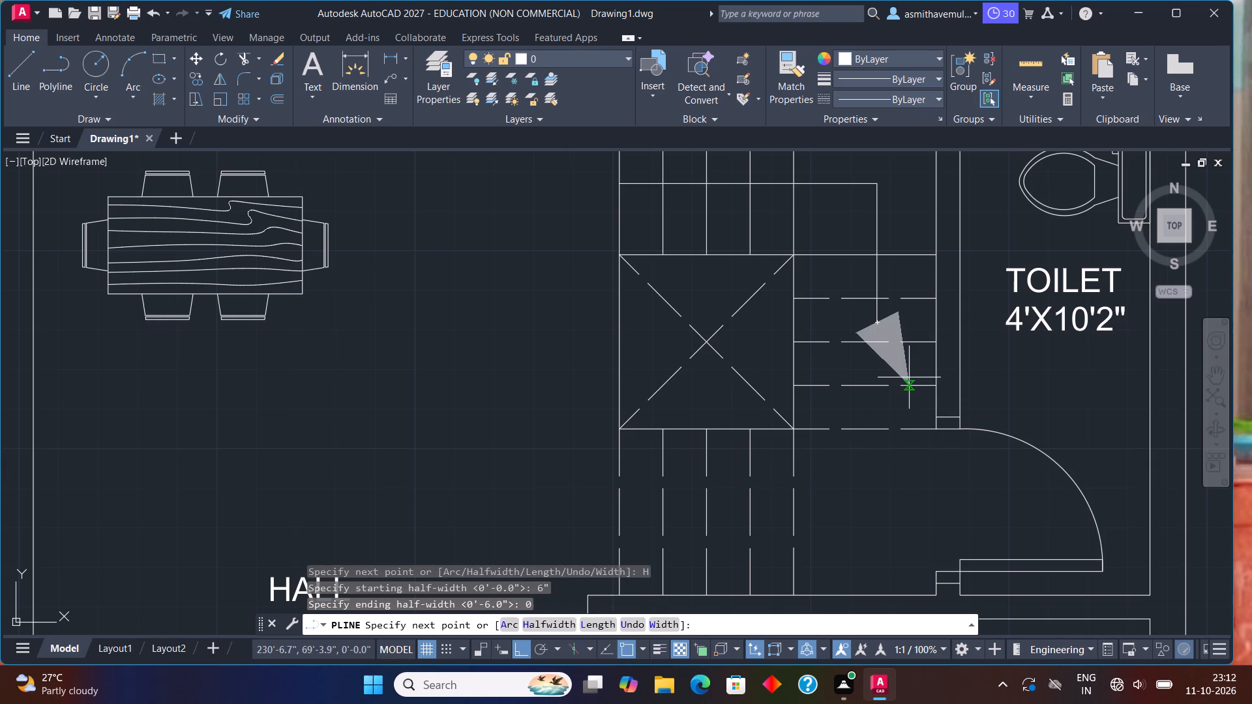
click(884, 381)
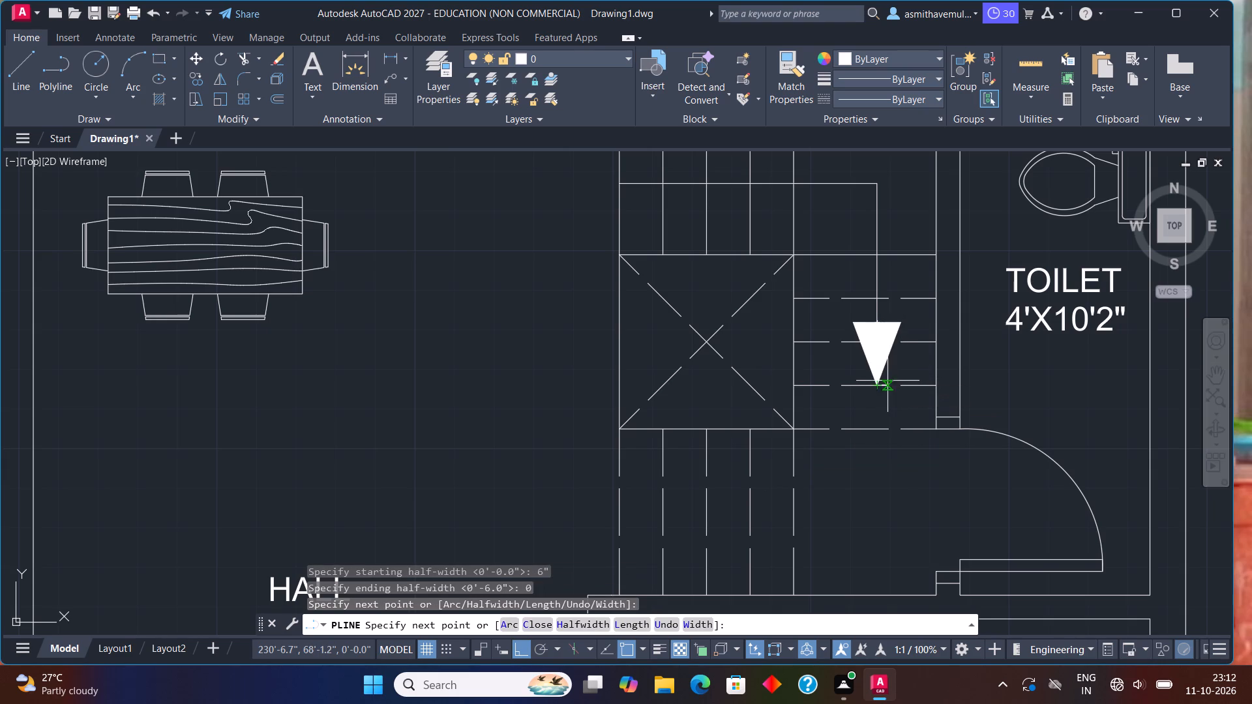
key(Escape)
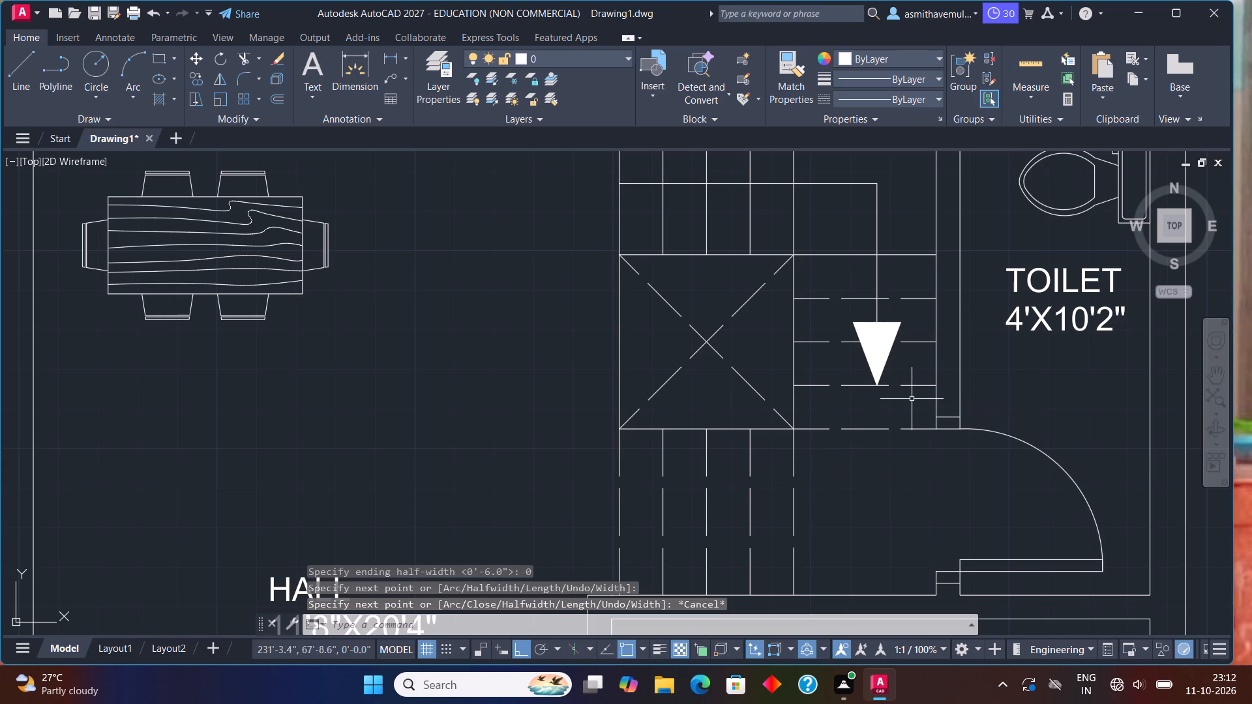
Draw a direction polyline on the eastern plan's stairs, running east across the northern flight and south to the third dashed tread line.
scroll(900, 394, down, 2)
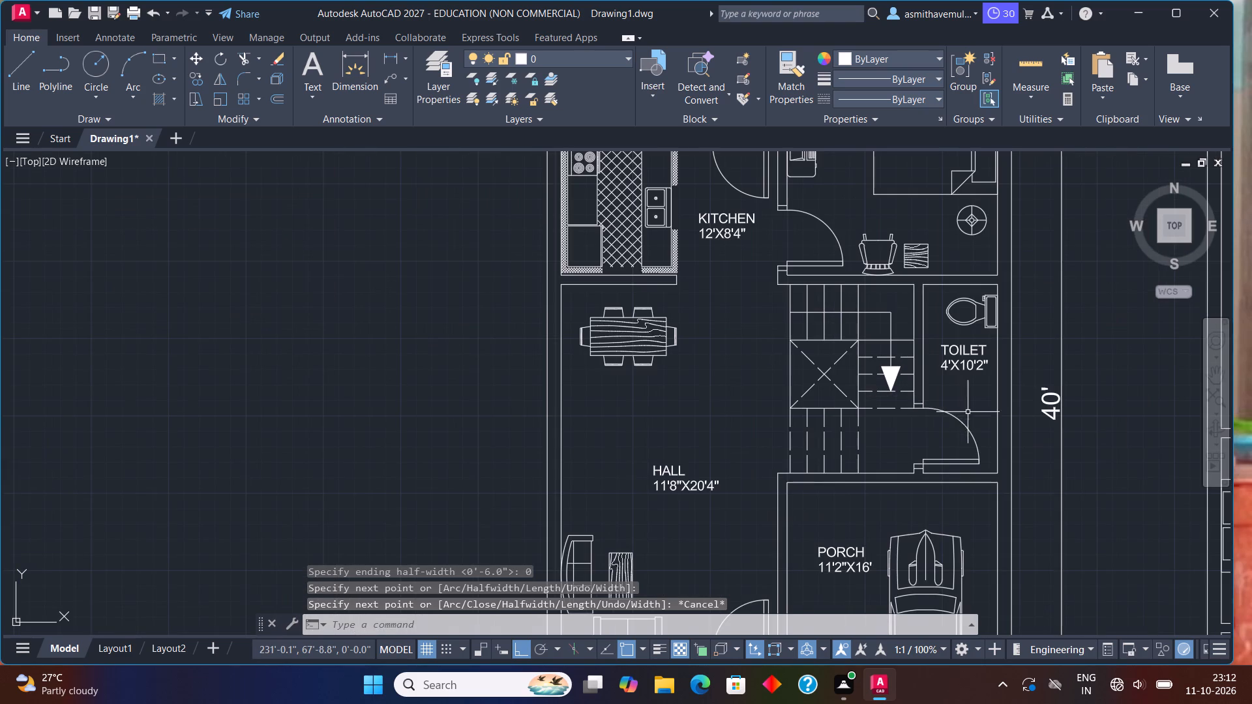
middle_drag(959, 415, 374, 202)
middle_drag(744, 250, 423, 533)
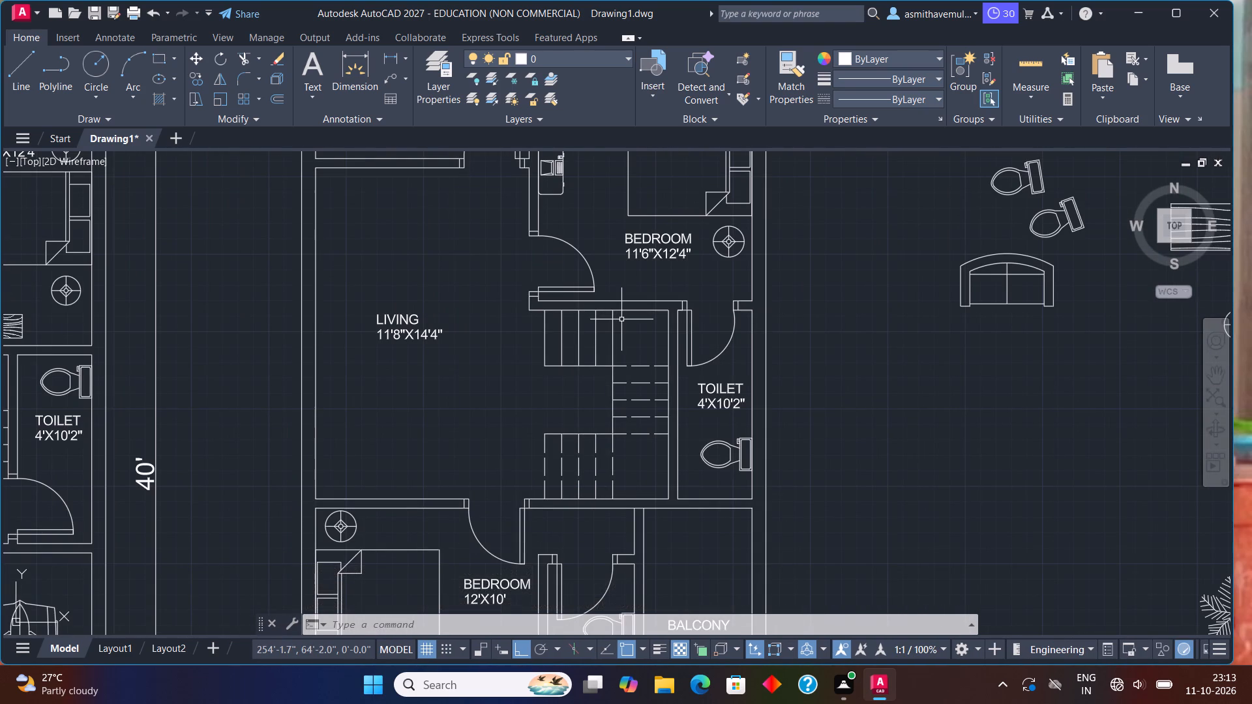
text(PL)
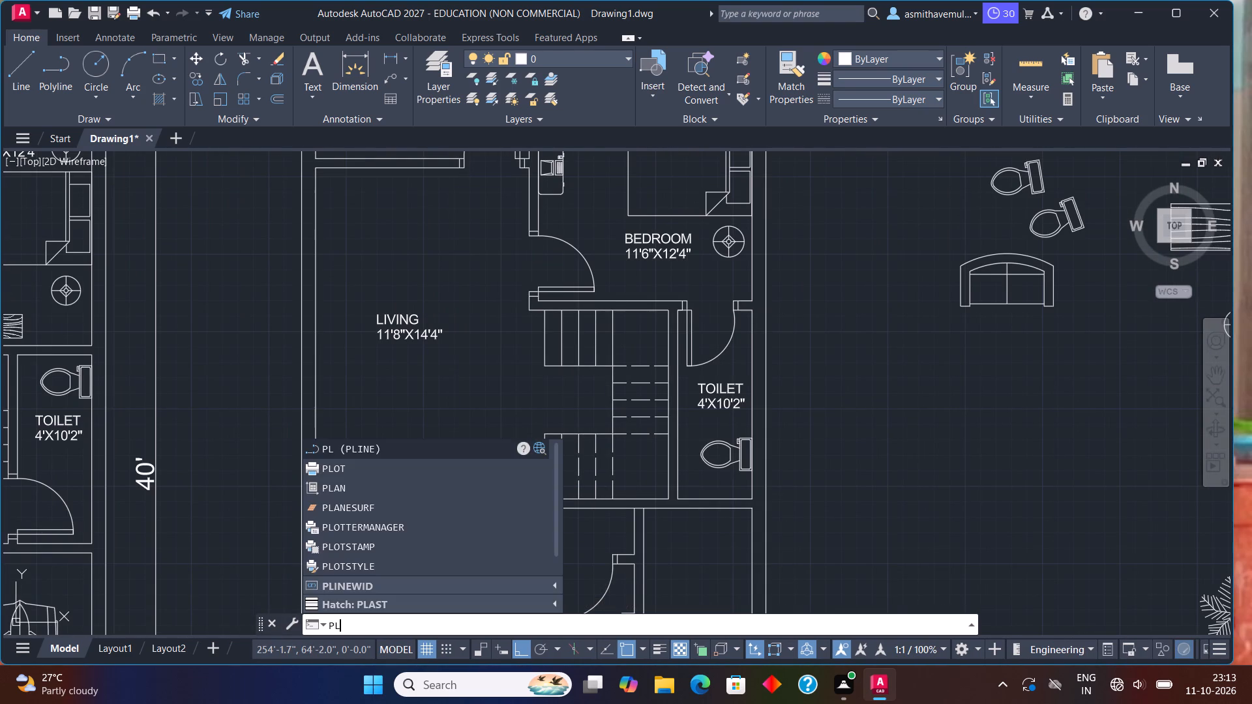
key(Return)
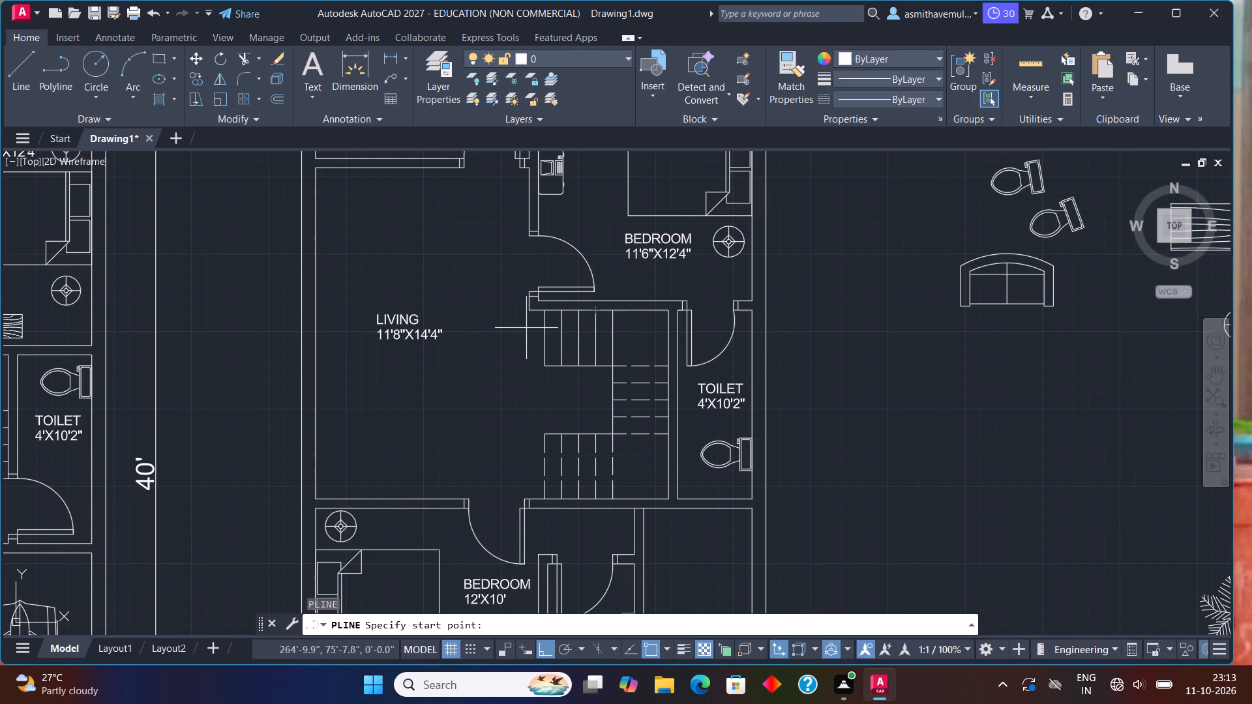
click(546, 333)
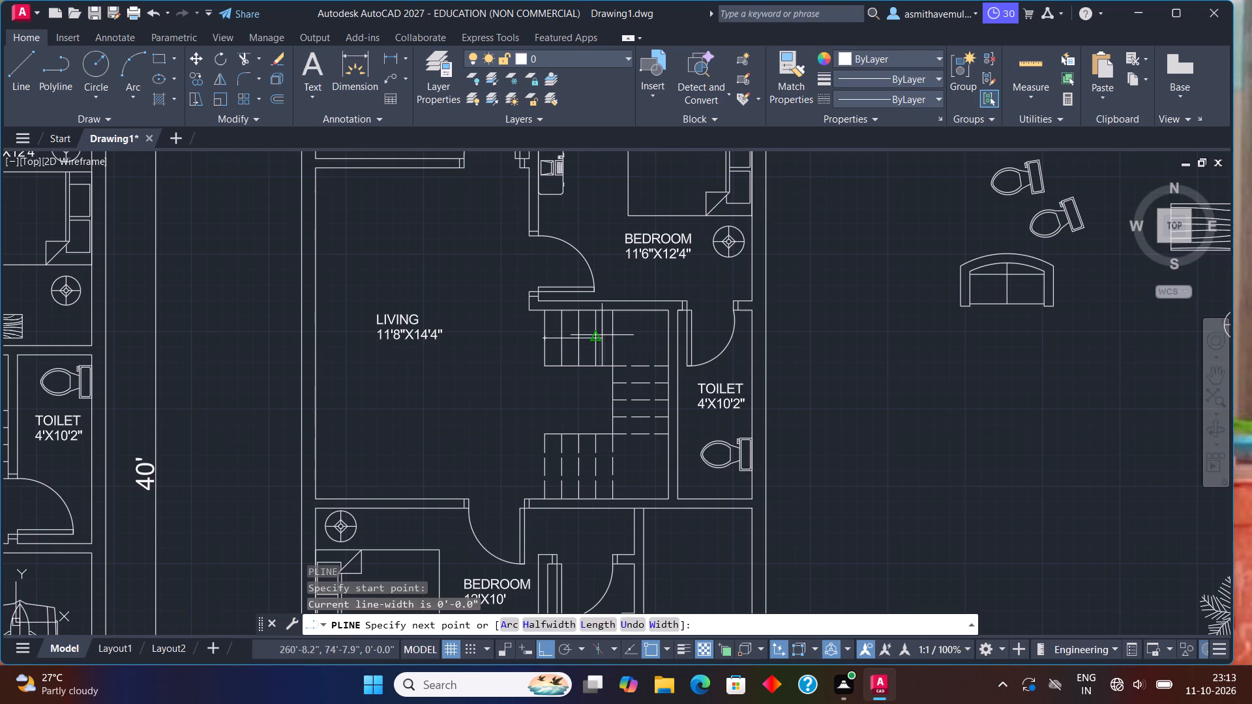
click(640, 340)
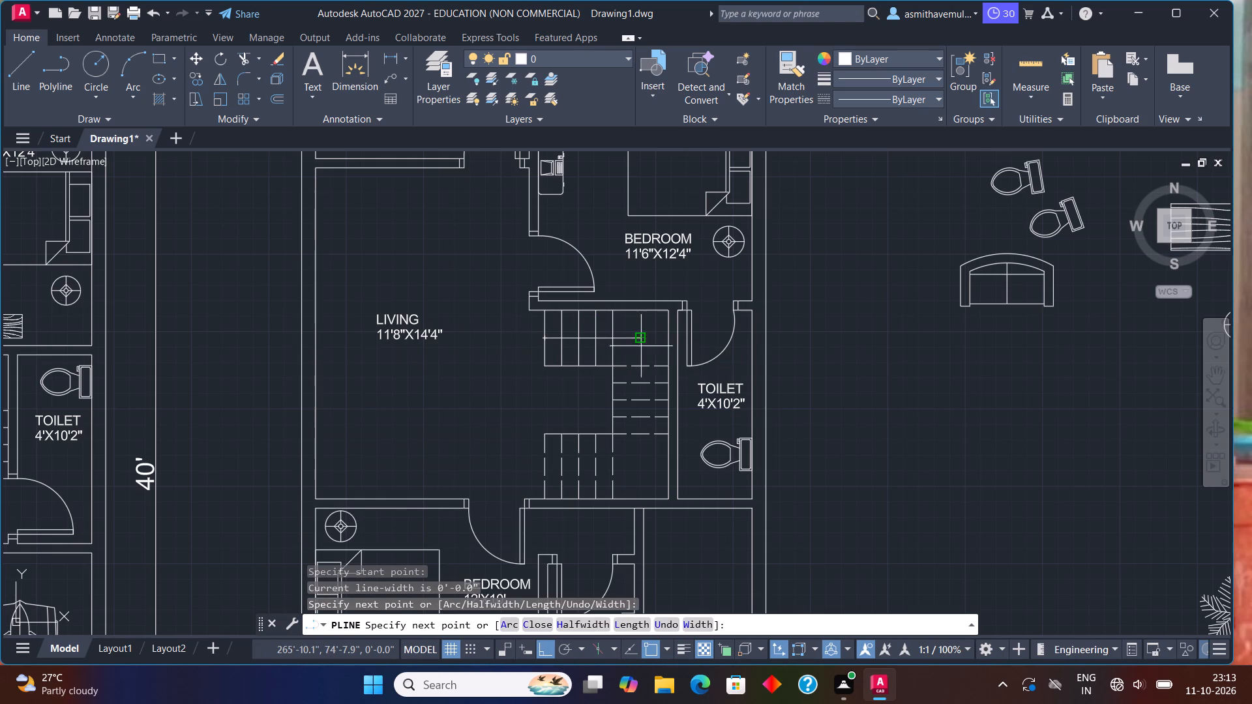
click(645, 392)
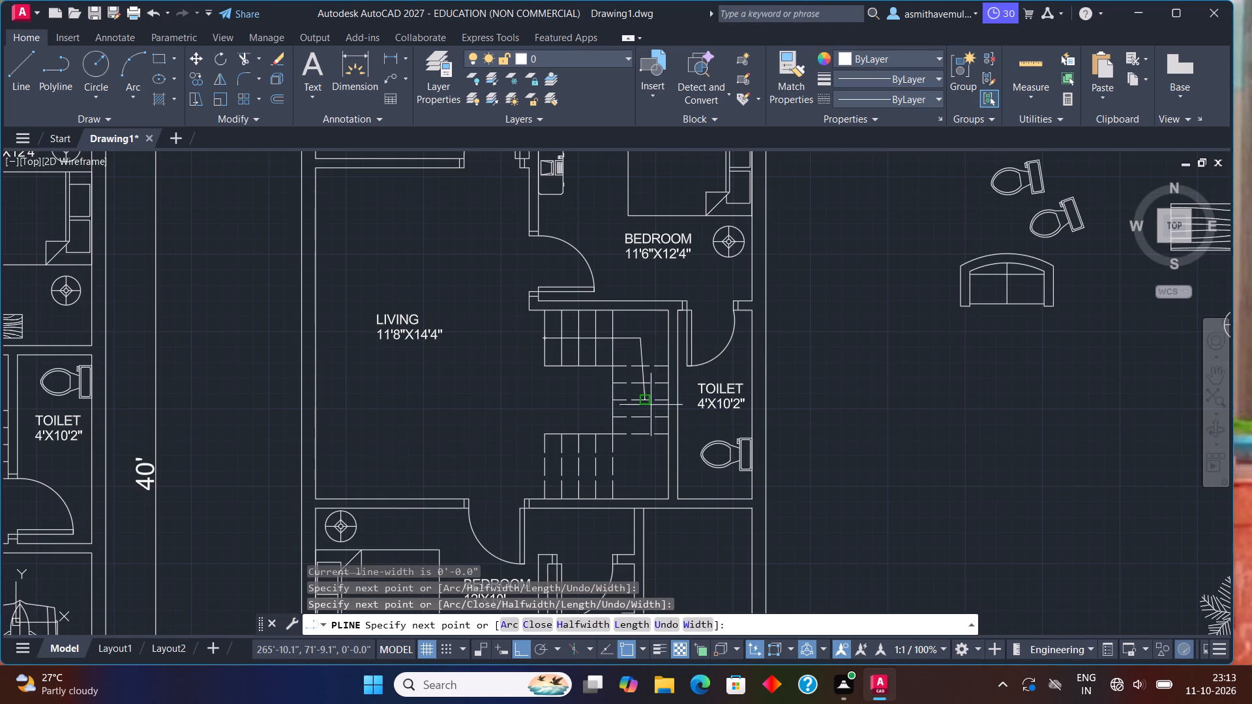
key(Escape)
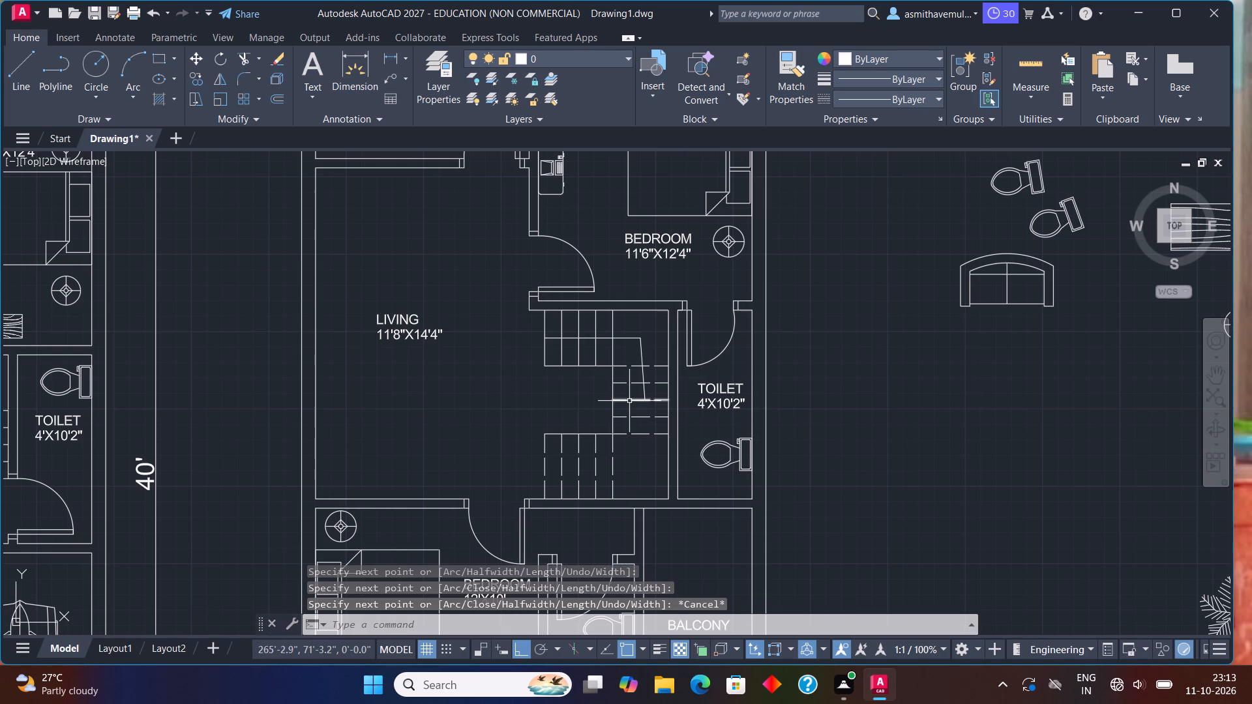
scroll(634, 388, up, 1)
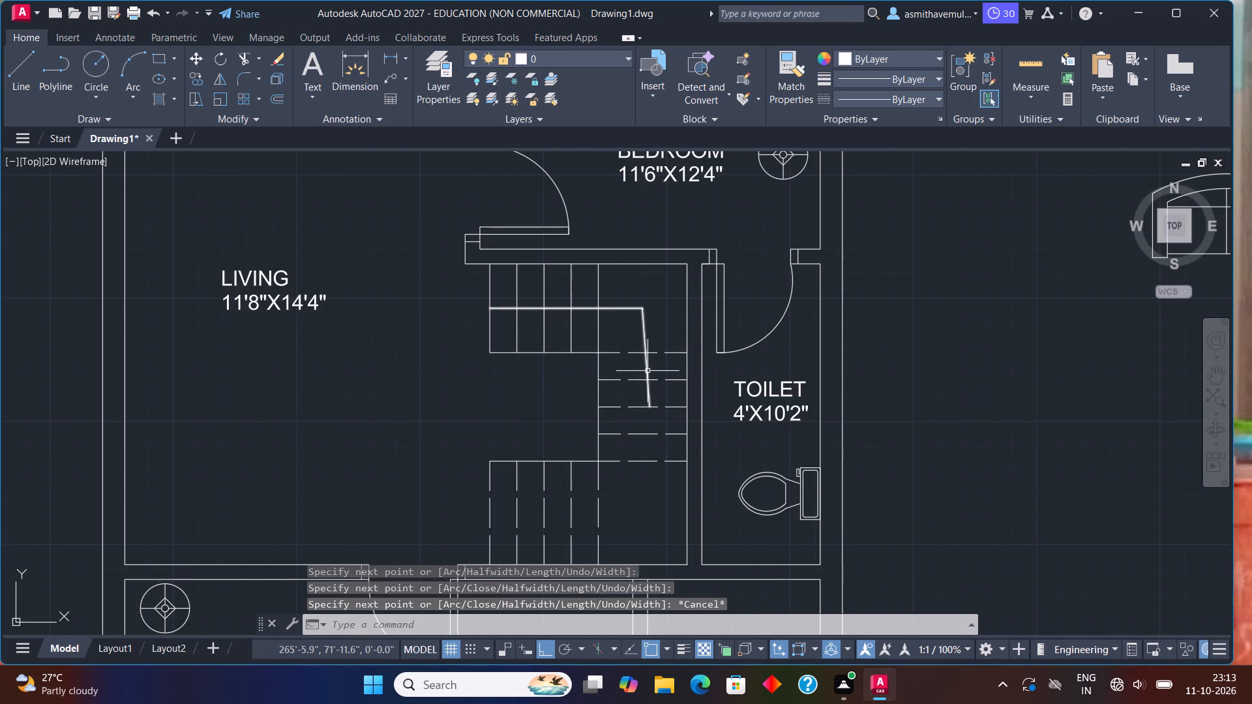
Delete the slanted direction polyline from the eastern plan's stairs.
click(648, 371)
key(Delete)
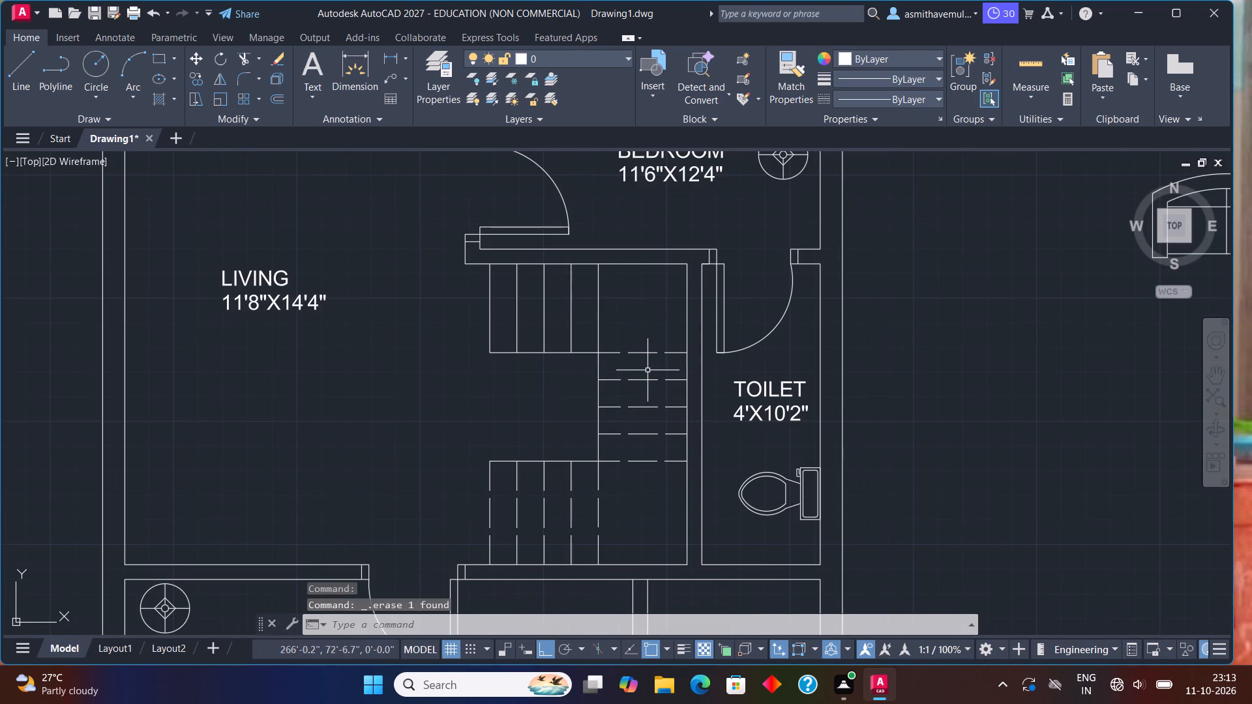
Draw an orthogonal direction polyline on the eastern plan's stairs, about 4'-7" east across the northern flight, then about 2'-11" south past the second dashed tread line.
text(PL)
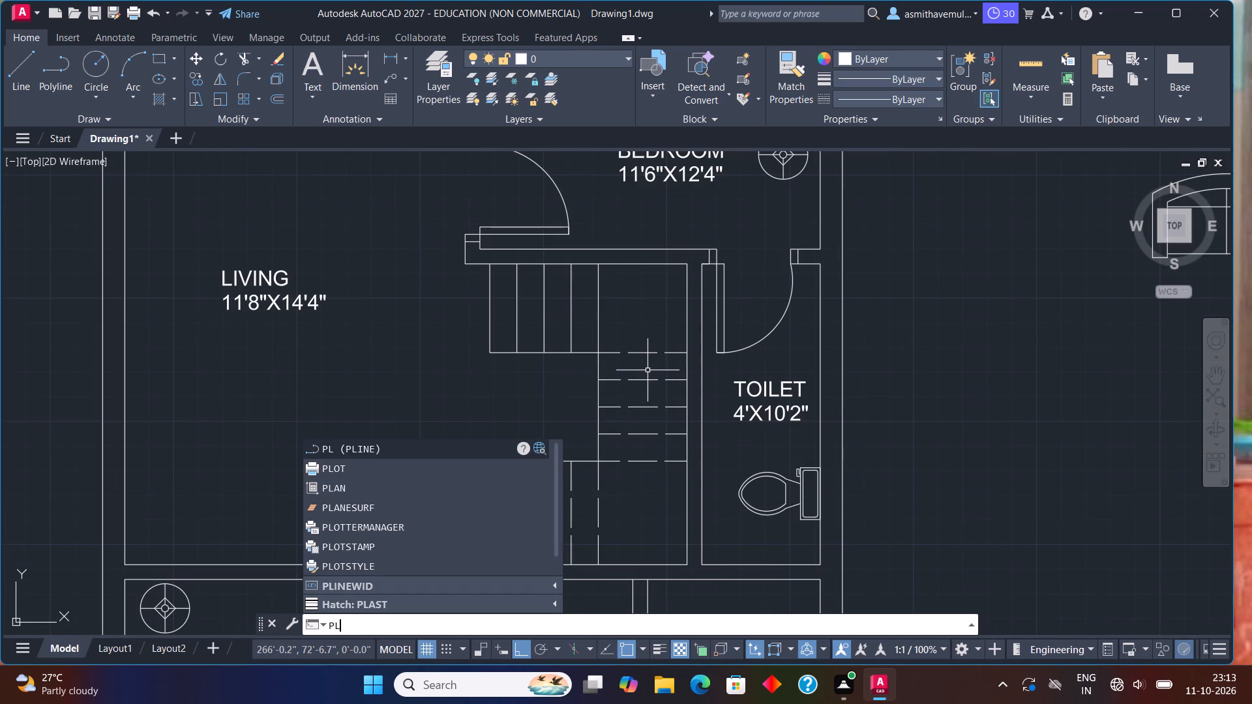
key(Return)
key(F8)
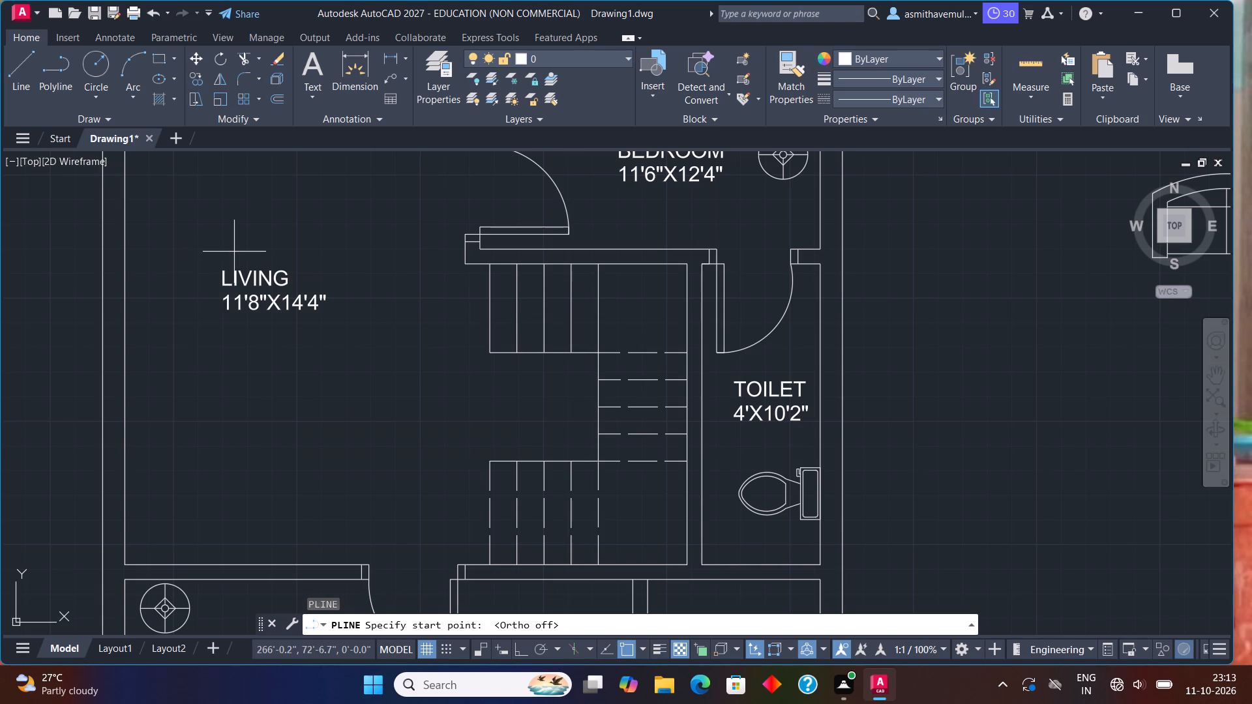
key(F8)
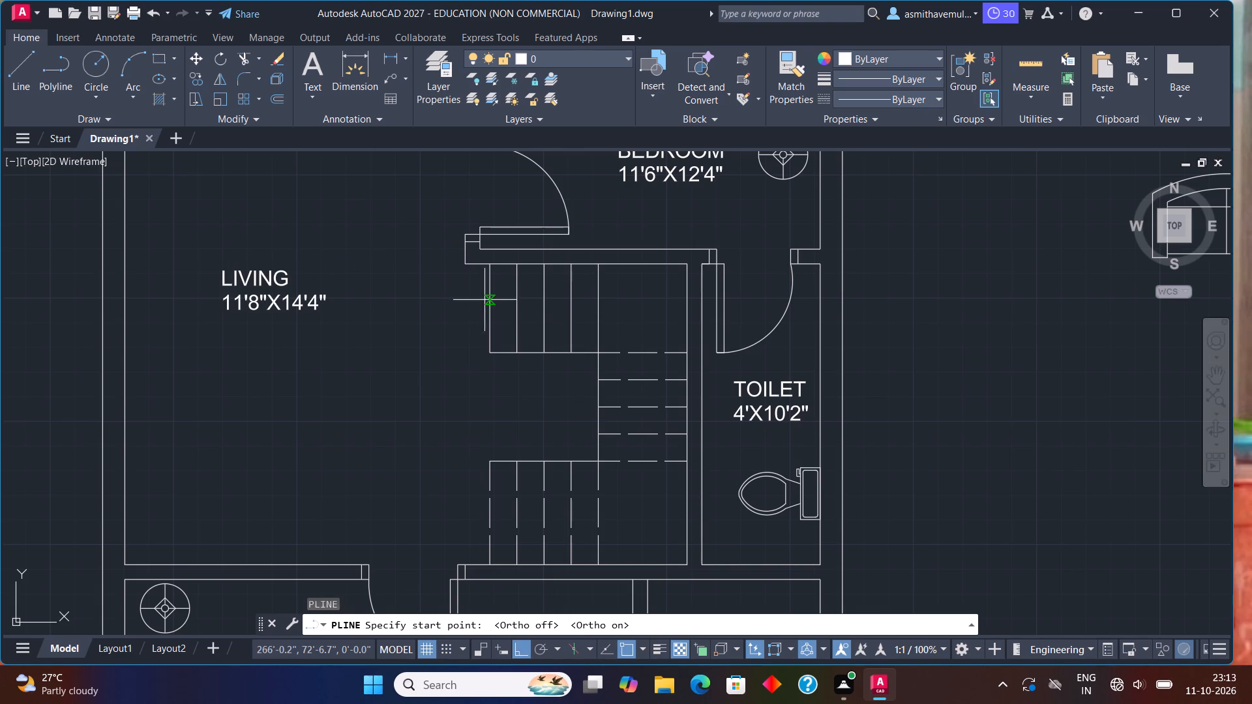
drag(496, 307, 503, 308)
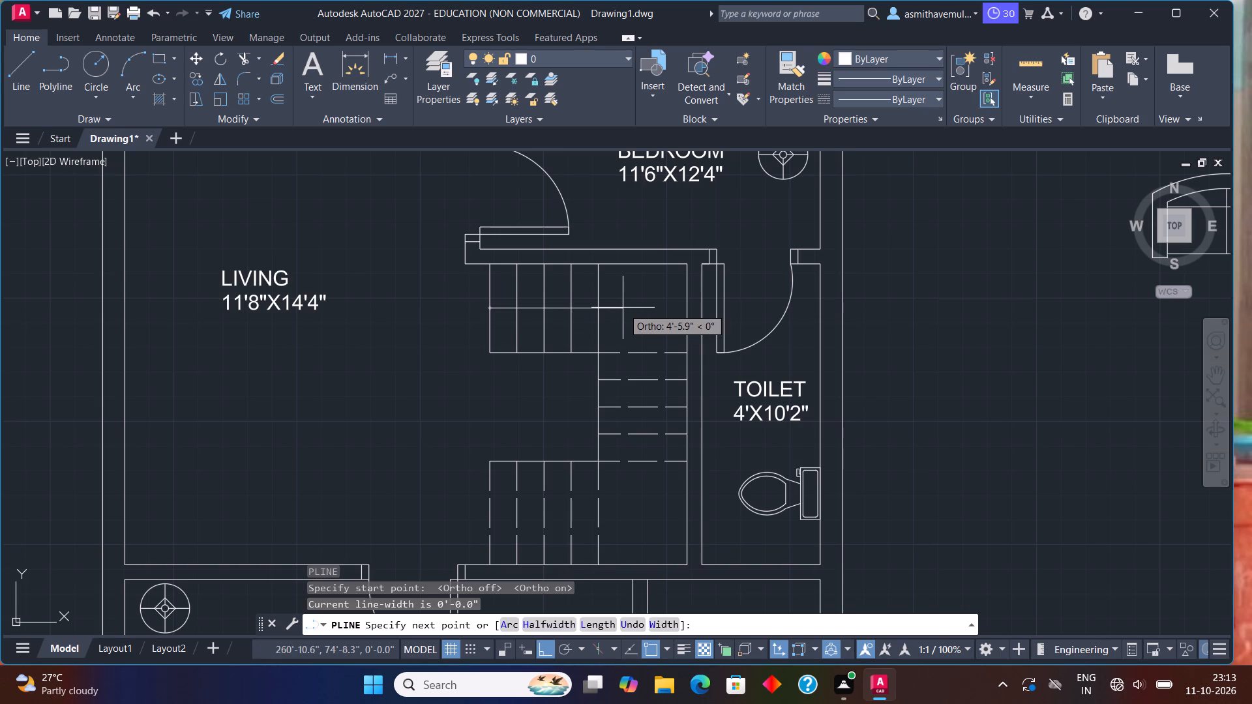
click(629, 310)
click(640, 394)
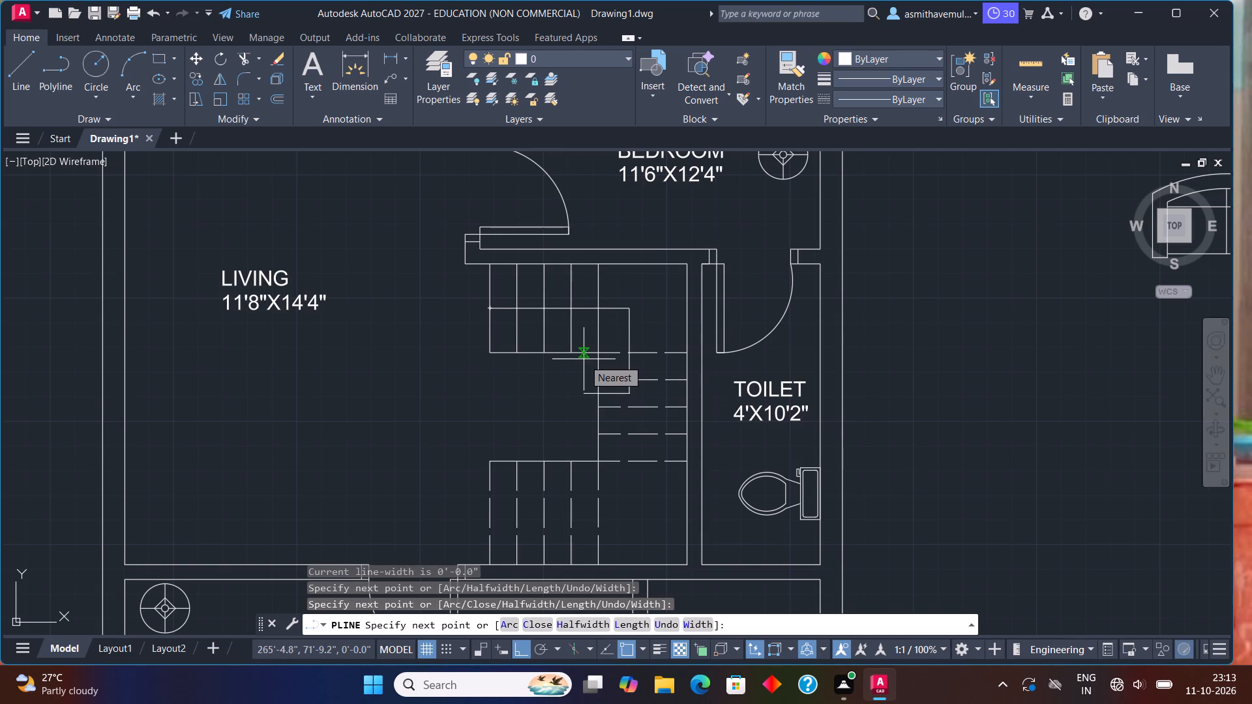
key(Escape)
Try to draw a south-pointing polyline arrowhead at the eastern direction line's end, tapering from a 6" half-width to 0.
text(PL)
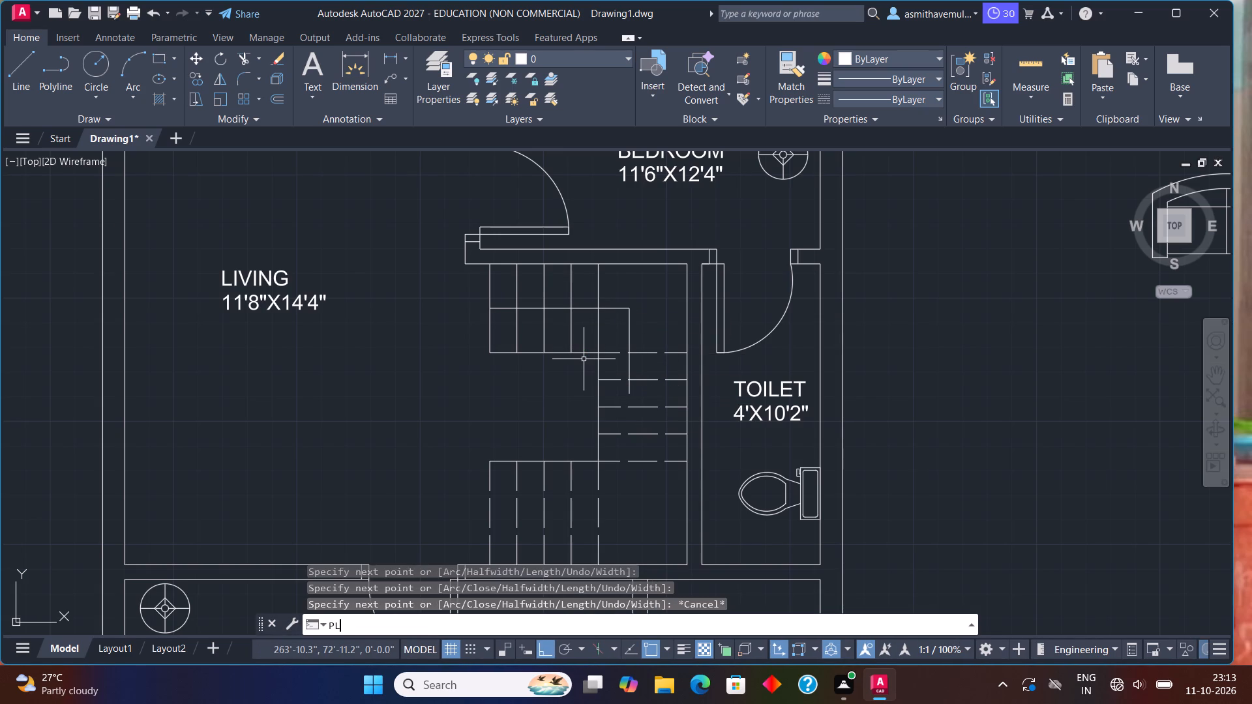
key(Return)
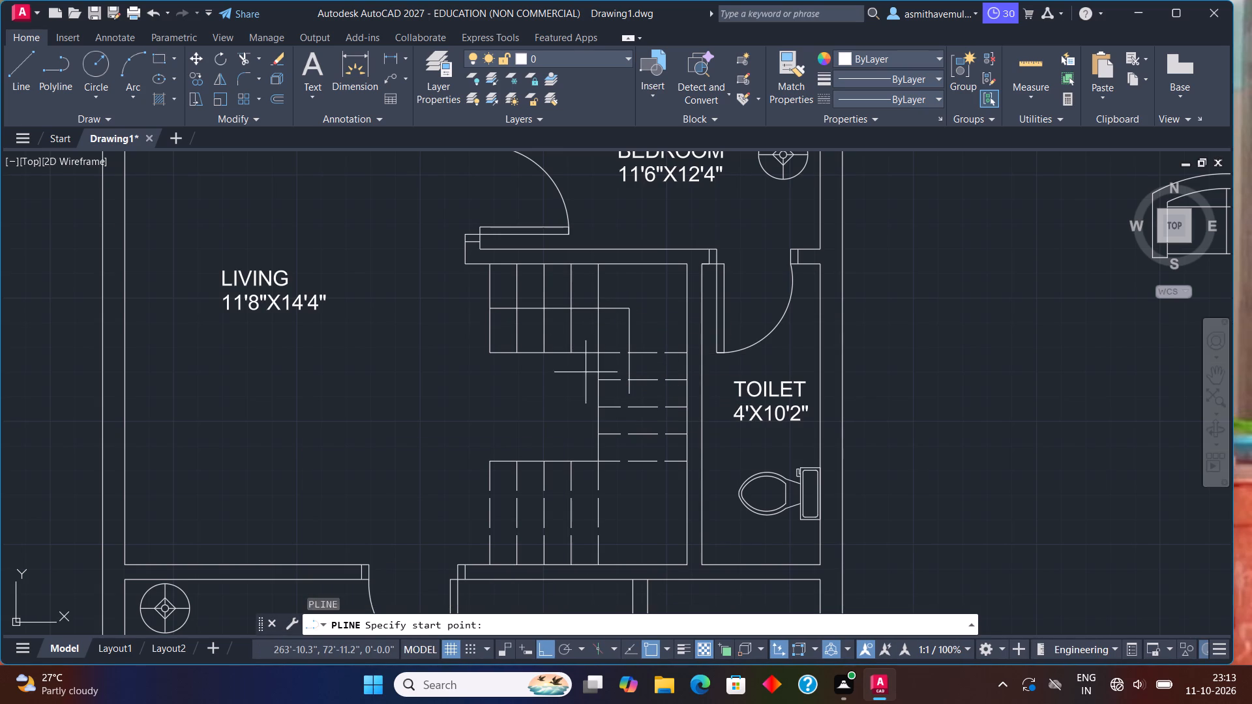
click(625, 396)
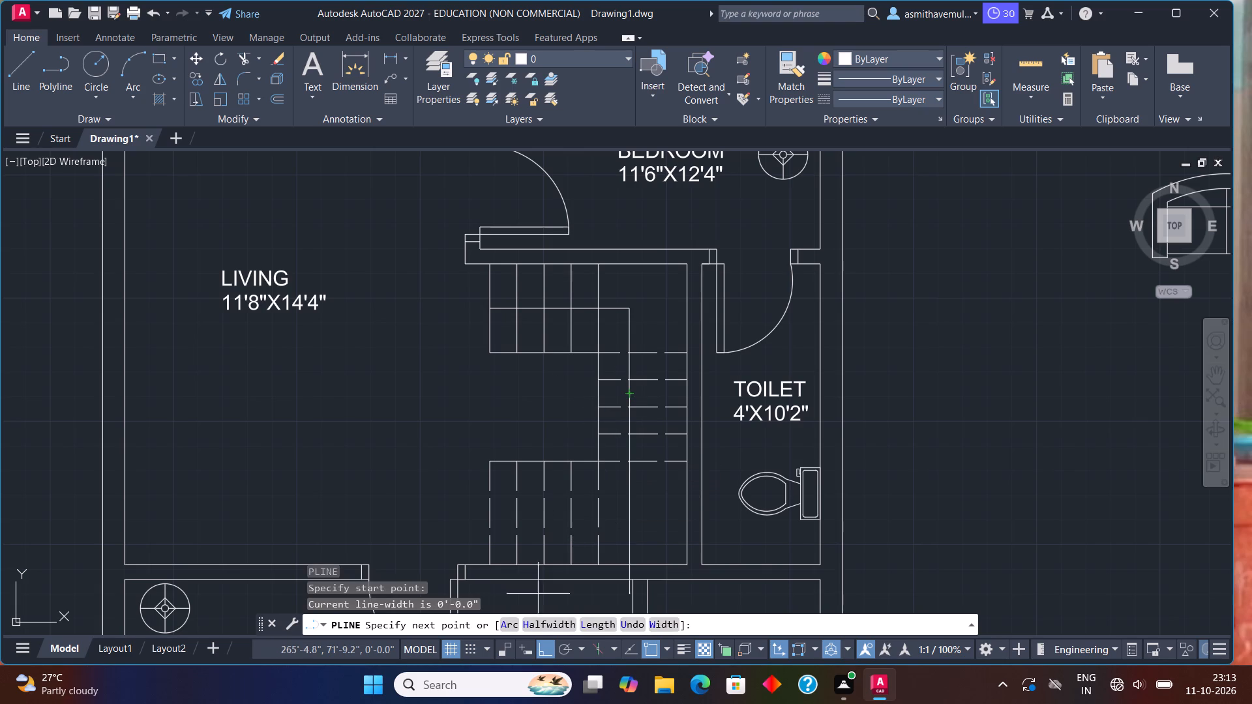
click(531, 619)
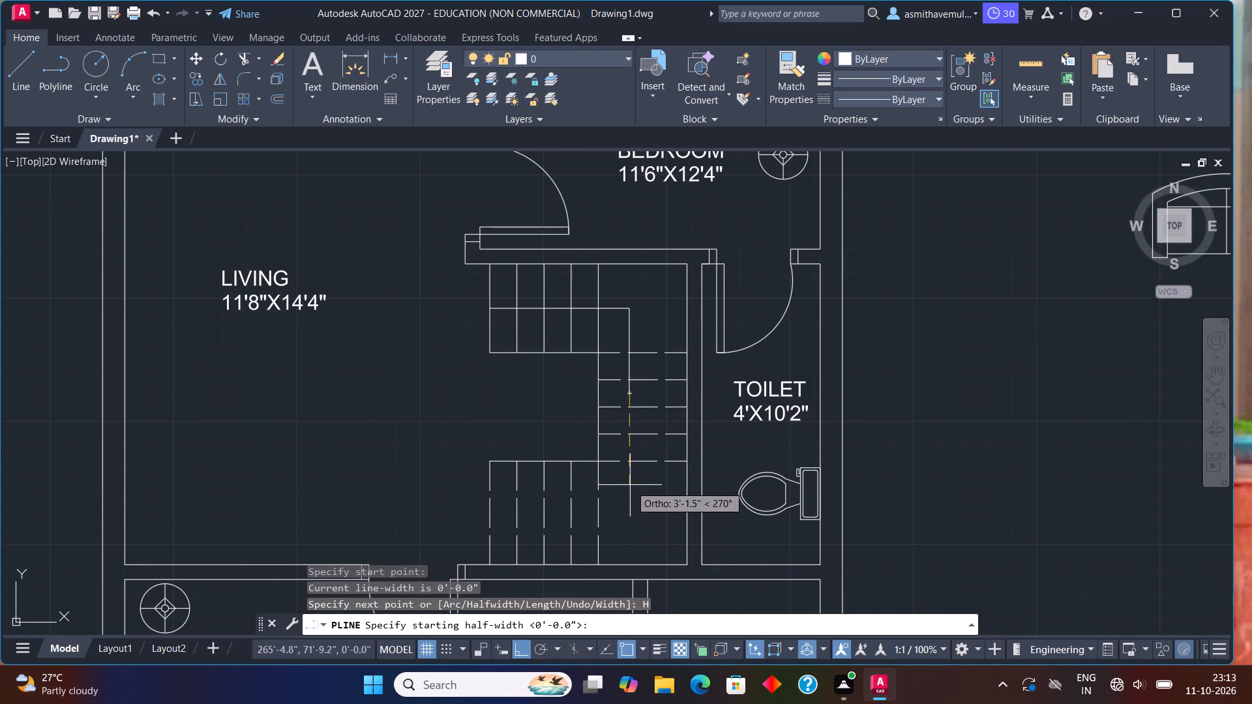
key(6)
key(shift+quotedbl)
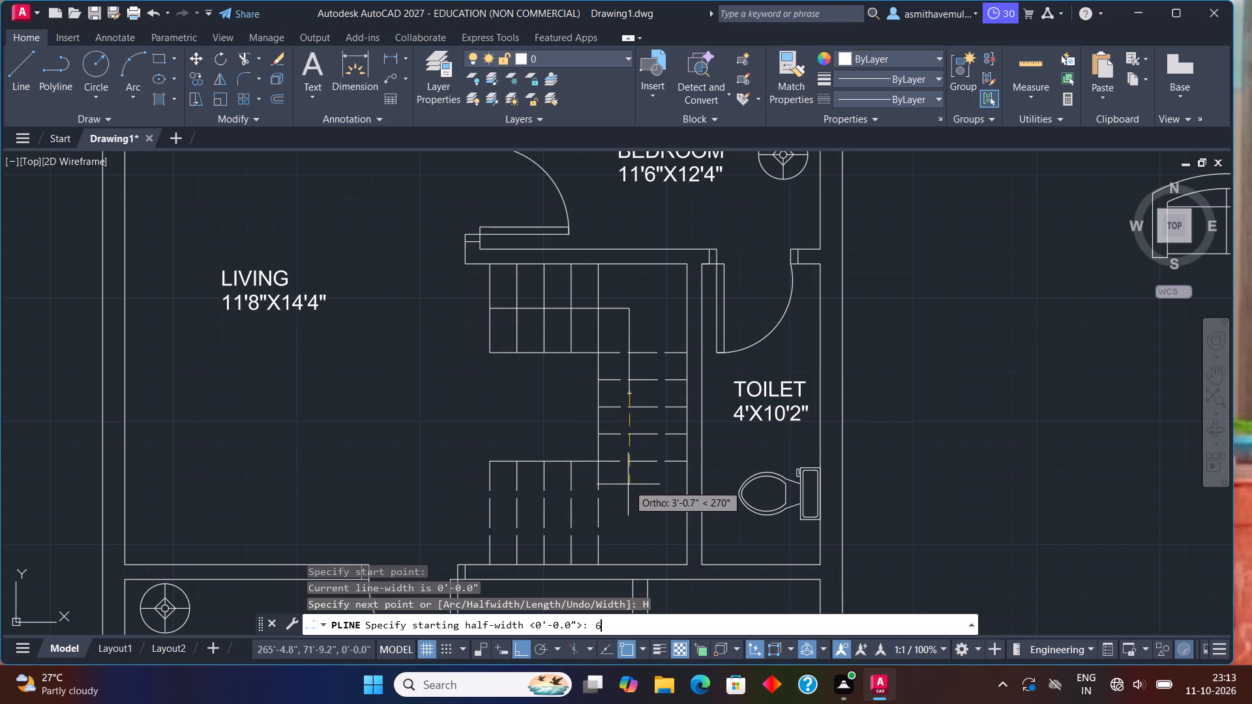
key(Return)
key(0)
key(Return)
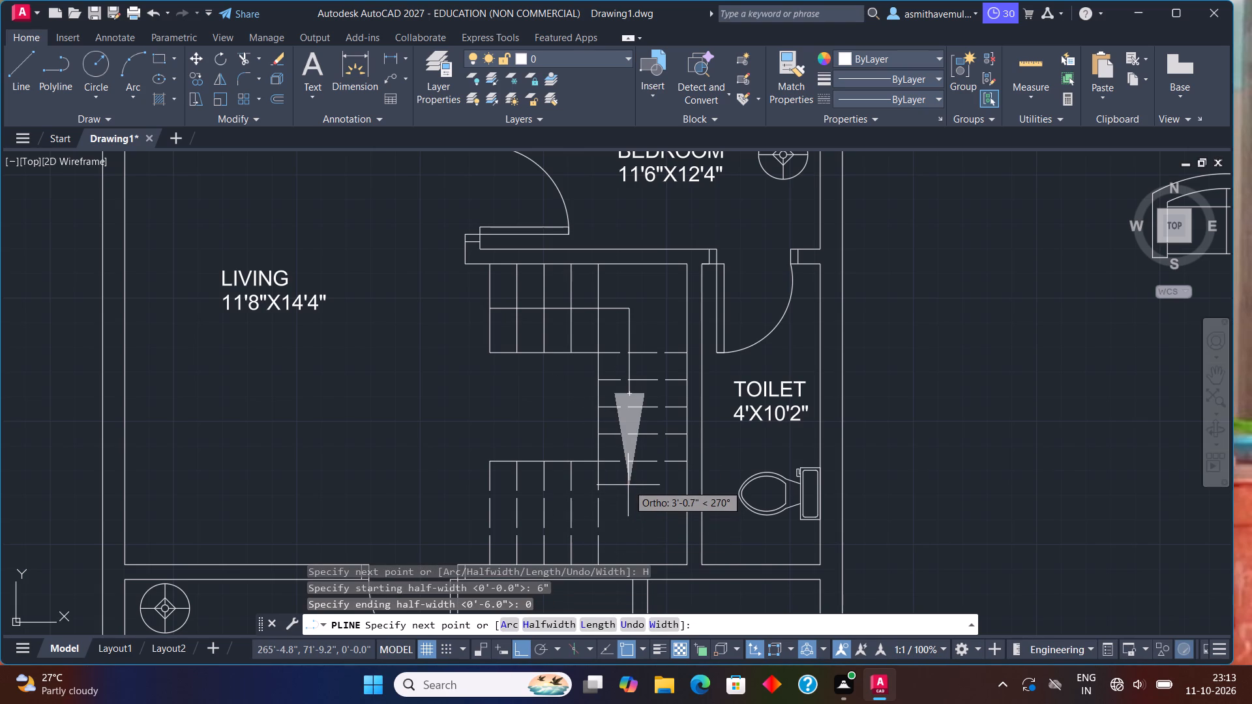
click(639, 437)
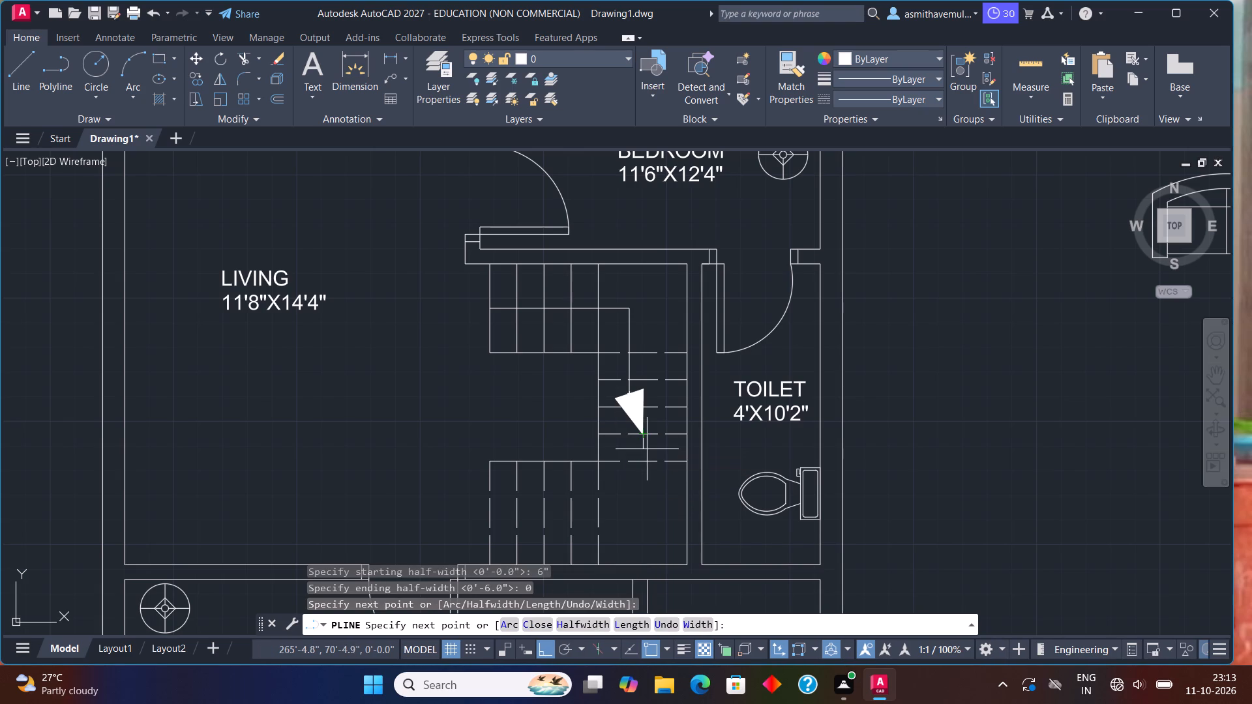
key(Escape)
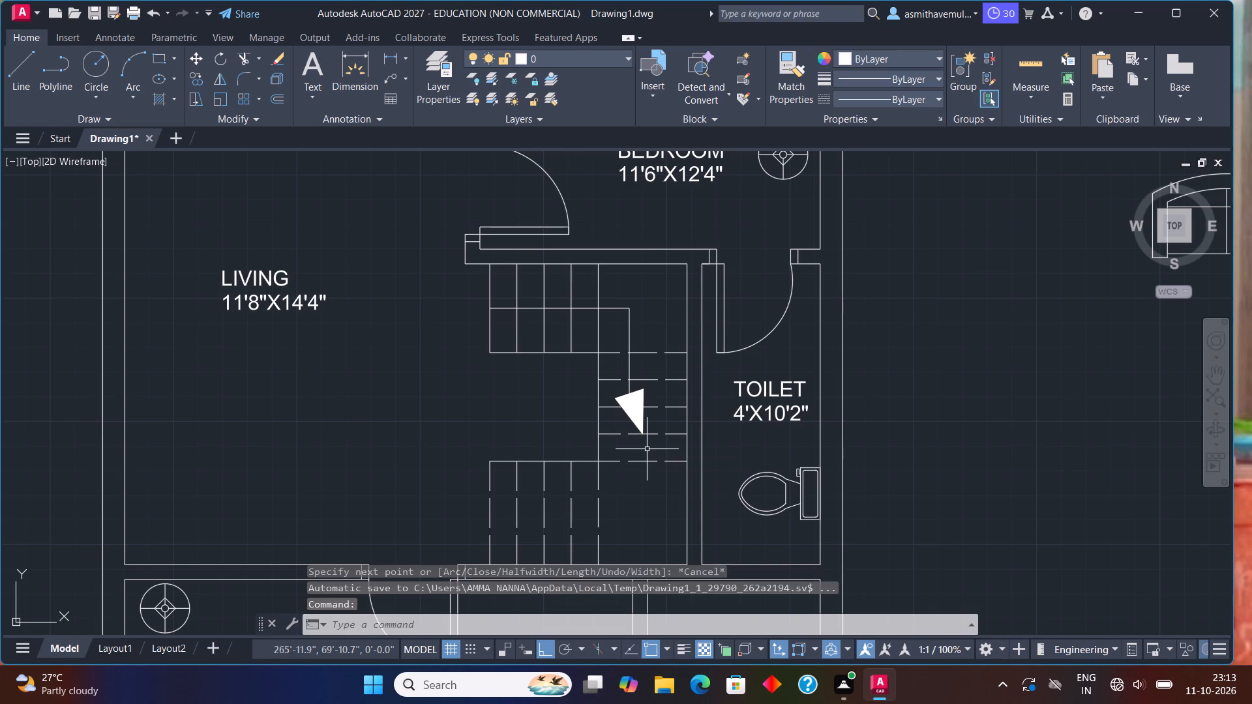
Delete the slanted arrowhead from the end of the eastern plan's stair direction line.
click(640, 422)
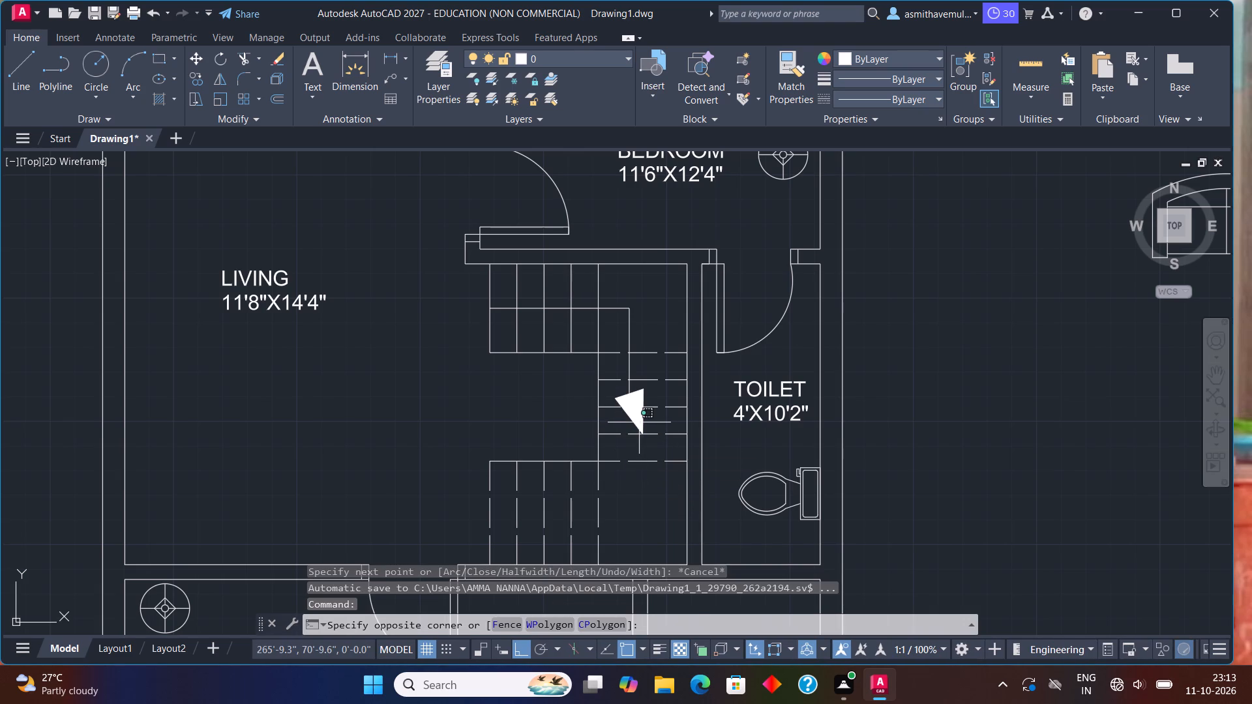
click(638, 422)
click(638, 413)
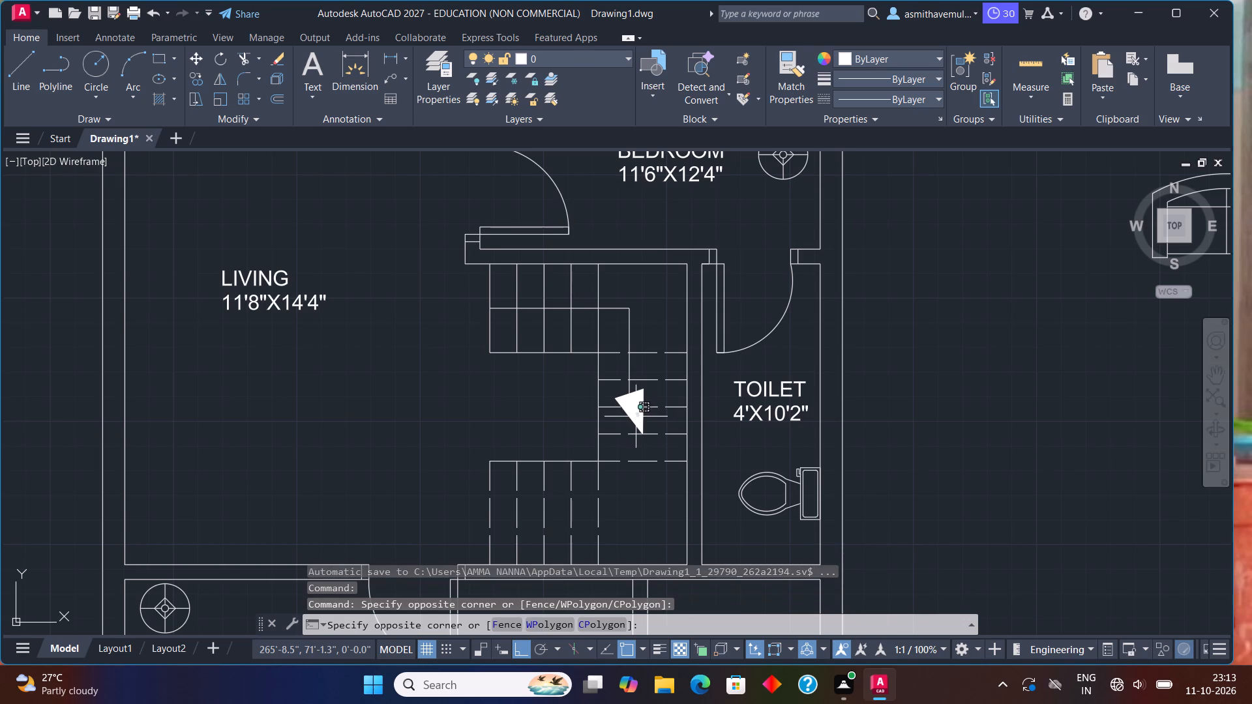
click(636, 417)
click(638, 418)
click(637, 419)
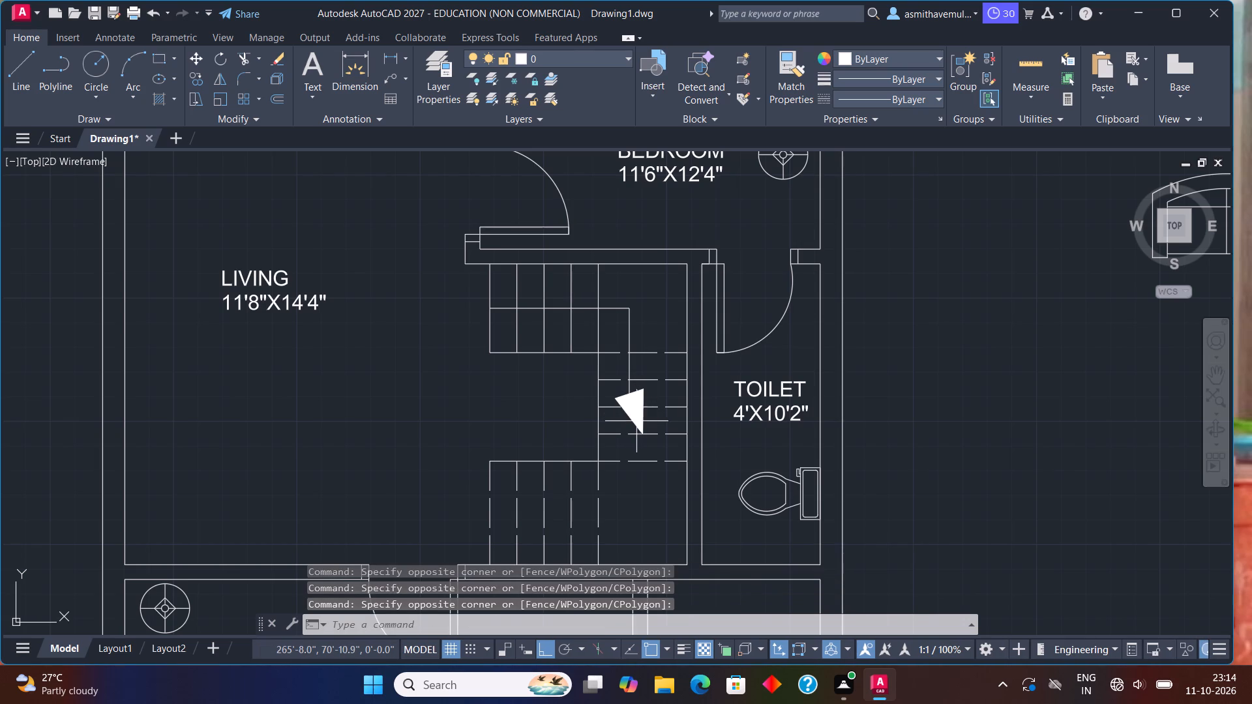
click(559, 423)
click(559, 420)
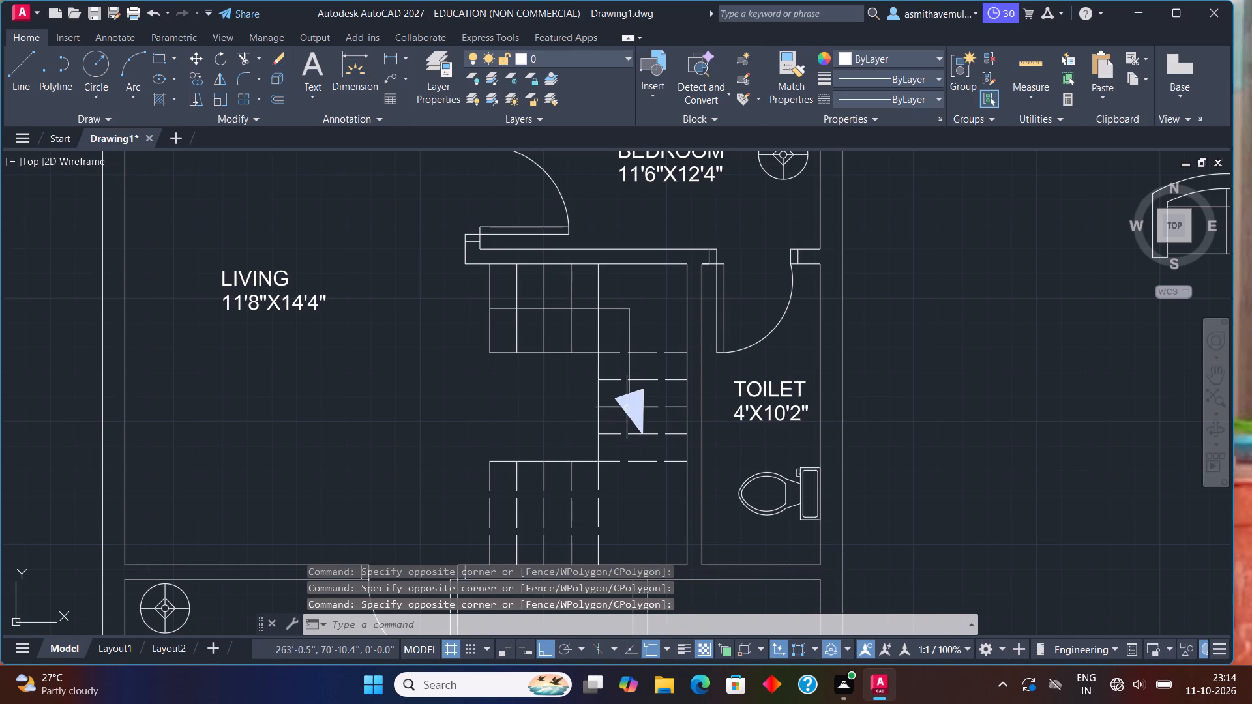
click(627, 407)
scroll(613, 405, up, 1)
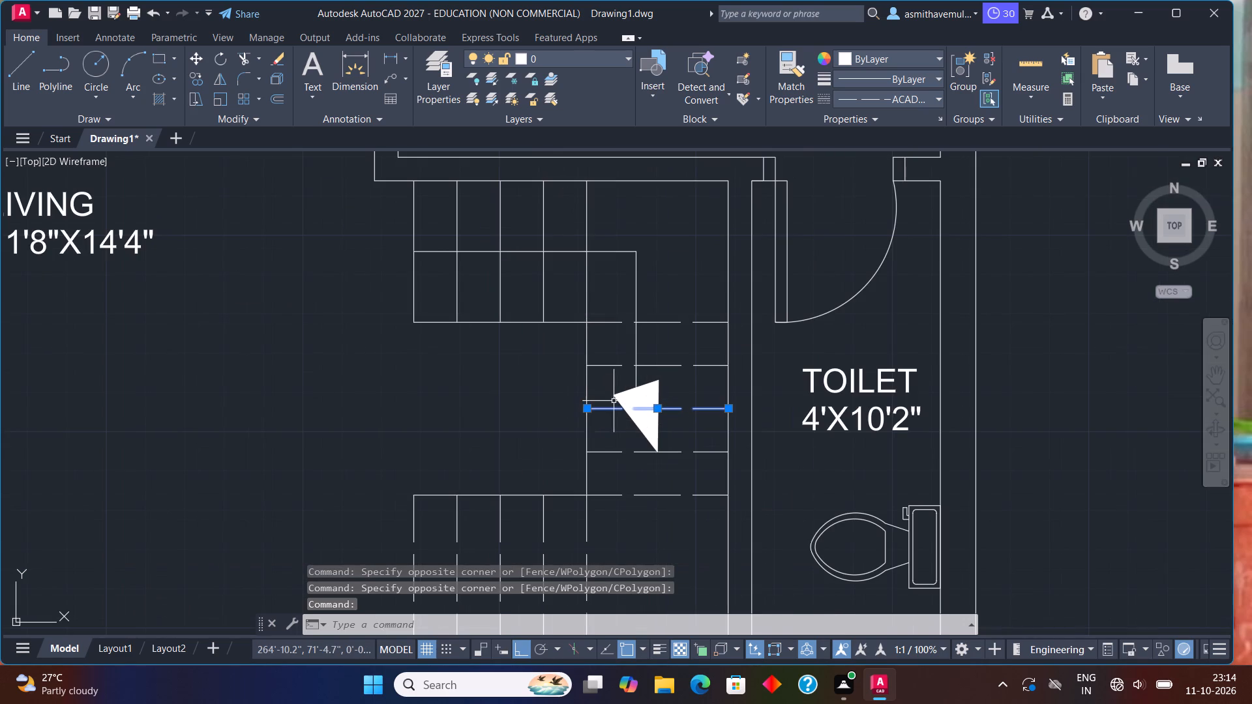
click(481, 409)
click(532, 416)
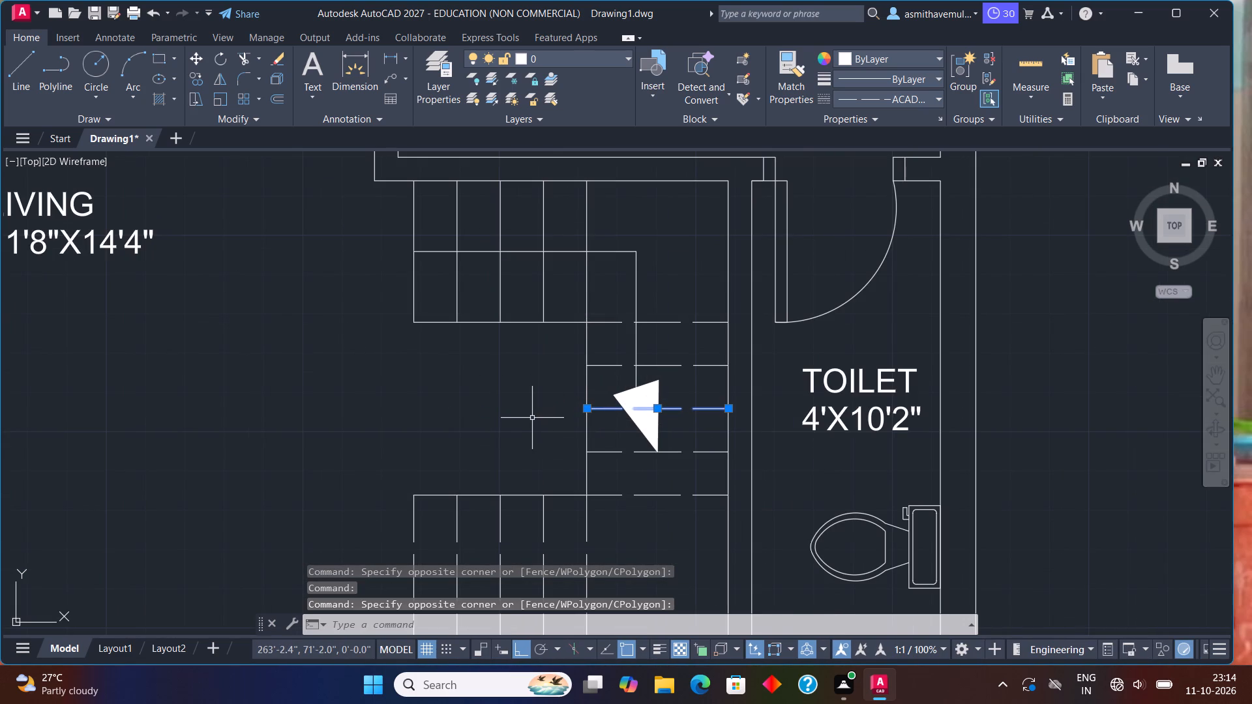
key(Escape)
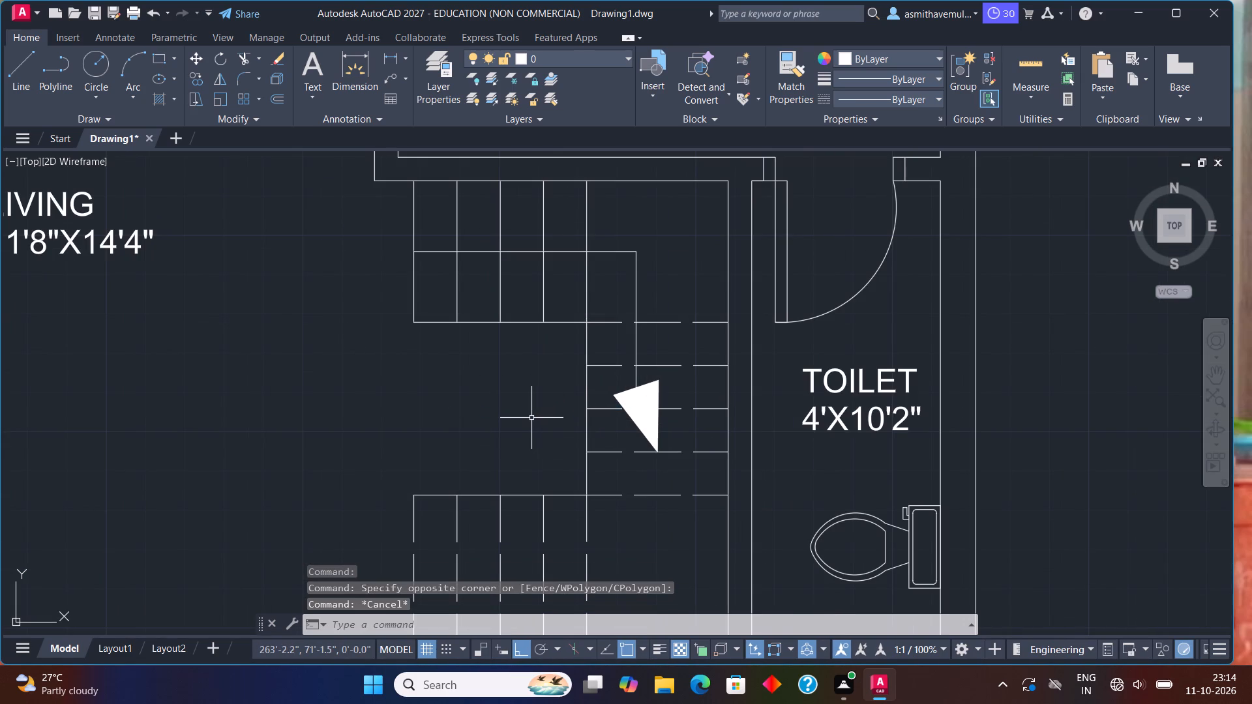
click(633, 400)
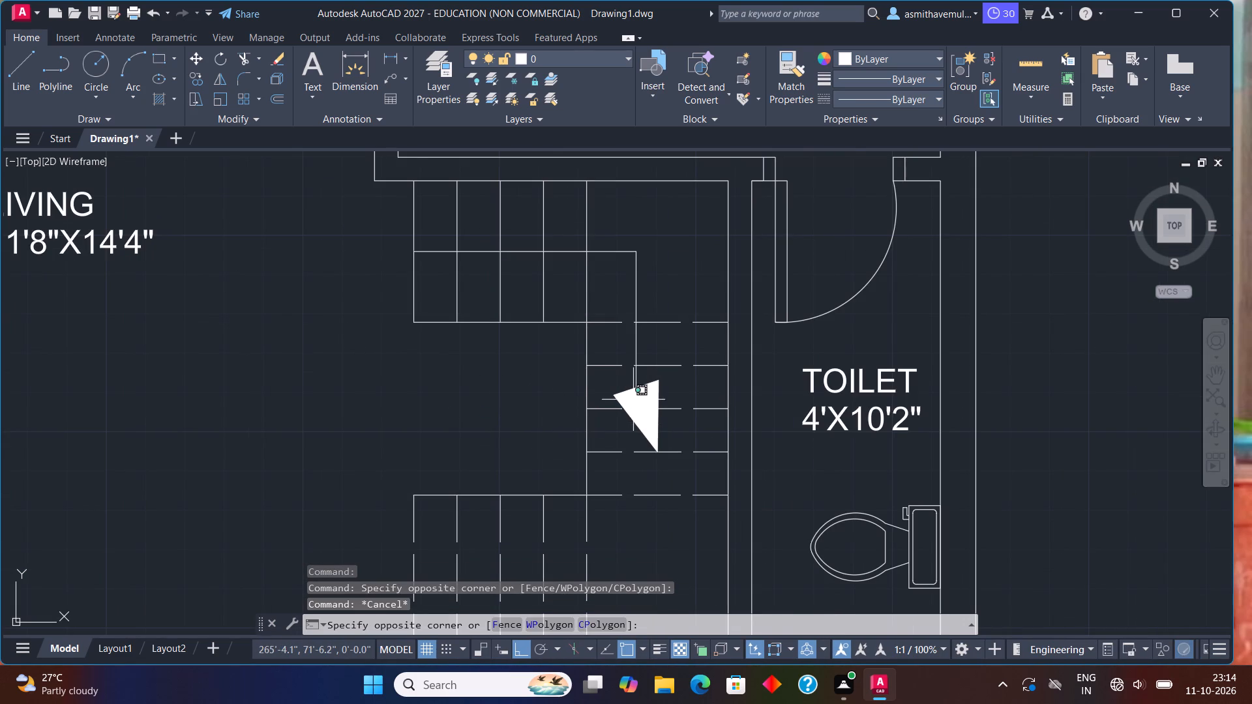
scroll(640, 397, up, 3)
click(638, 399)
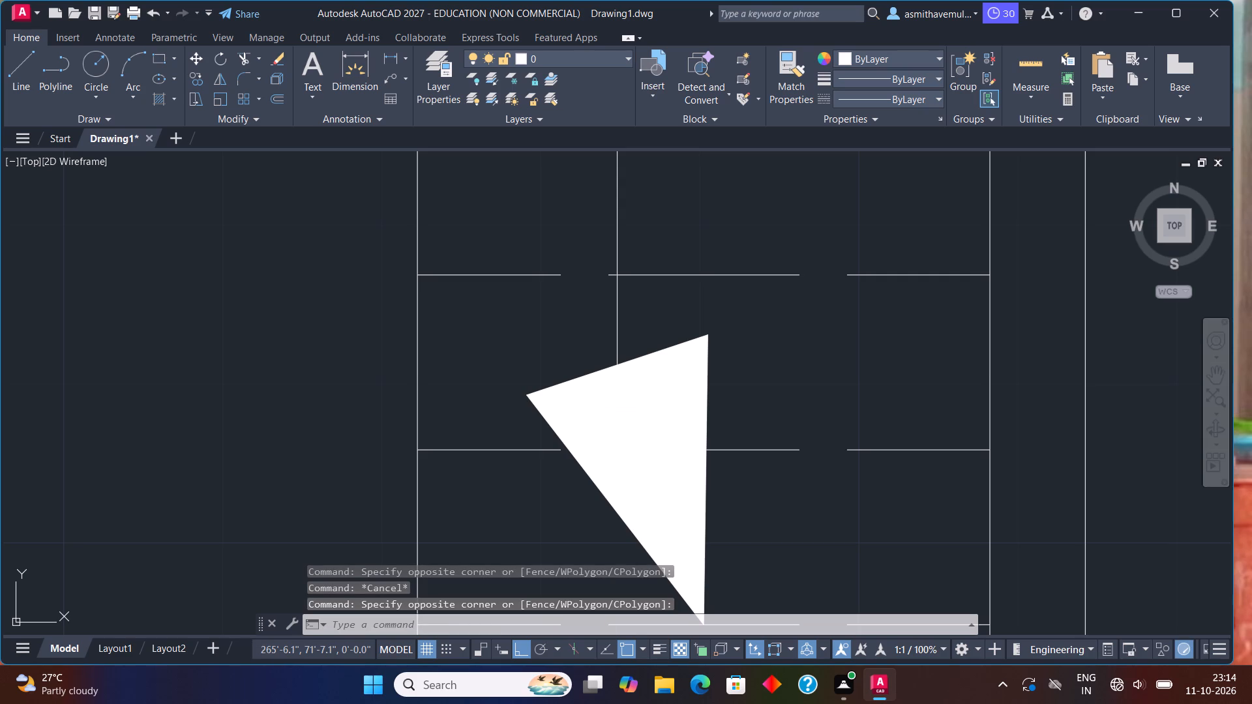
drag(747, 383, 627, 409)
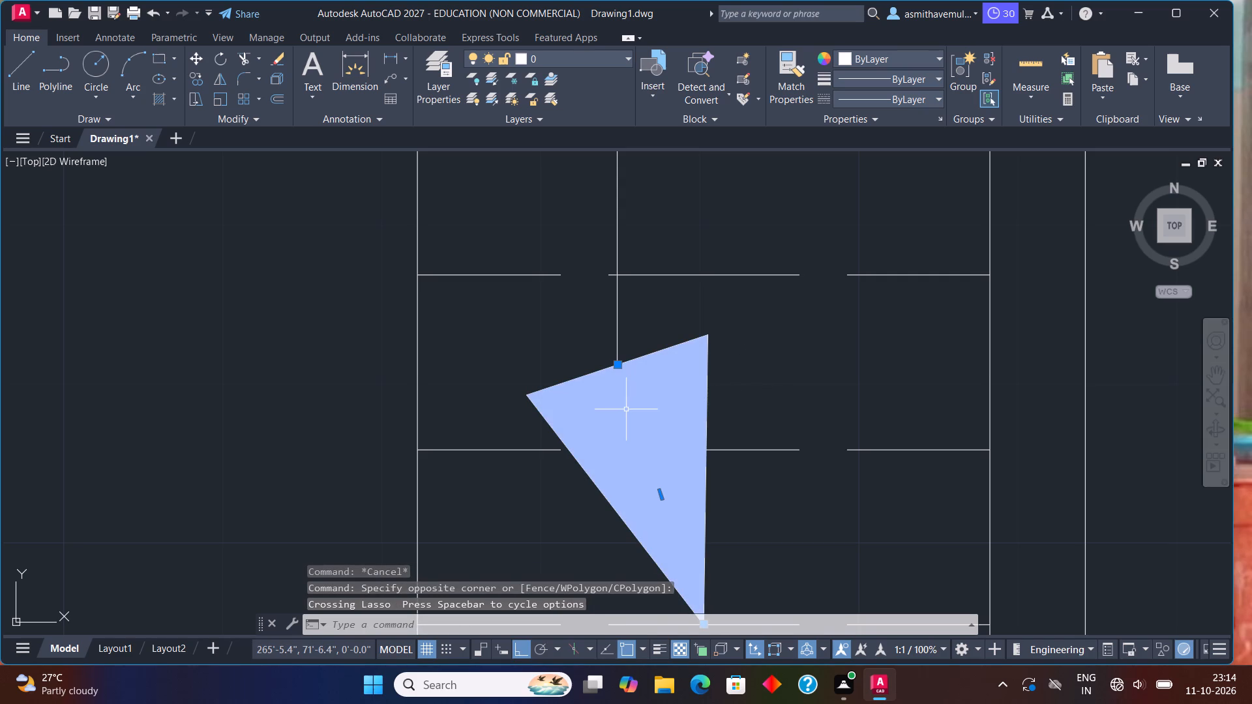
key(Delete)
Draw a polyline arrowhead about 1' long pointing due south from the eastern direction line's end, tapering from a 6" half-width to 0.
text(PL)
key(Return)
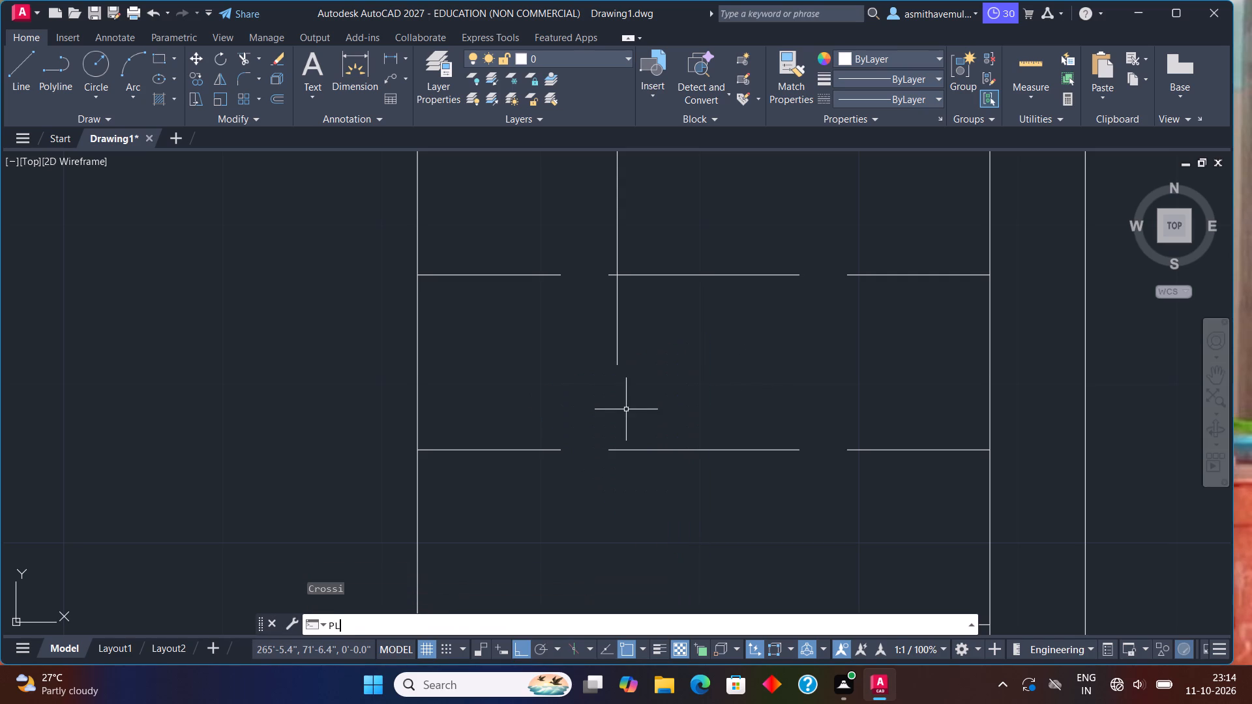
click(619, 368)
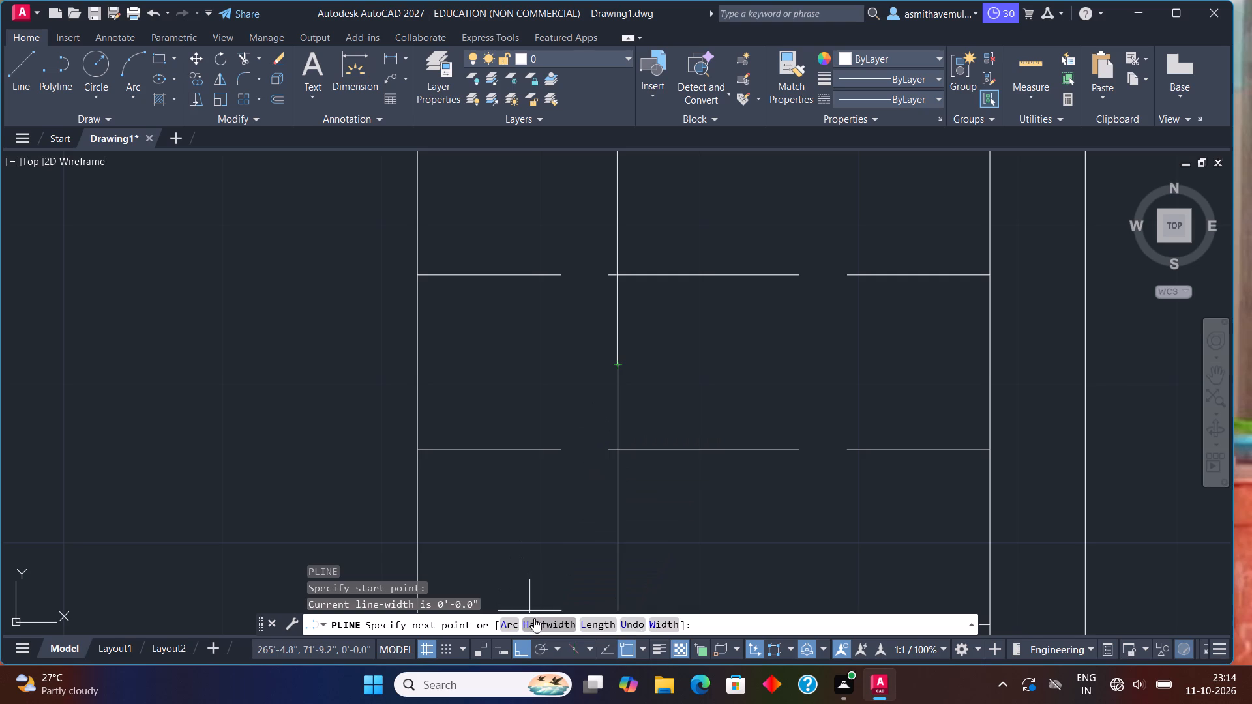
click(534, 619)
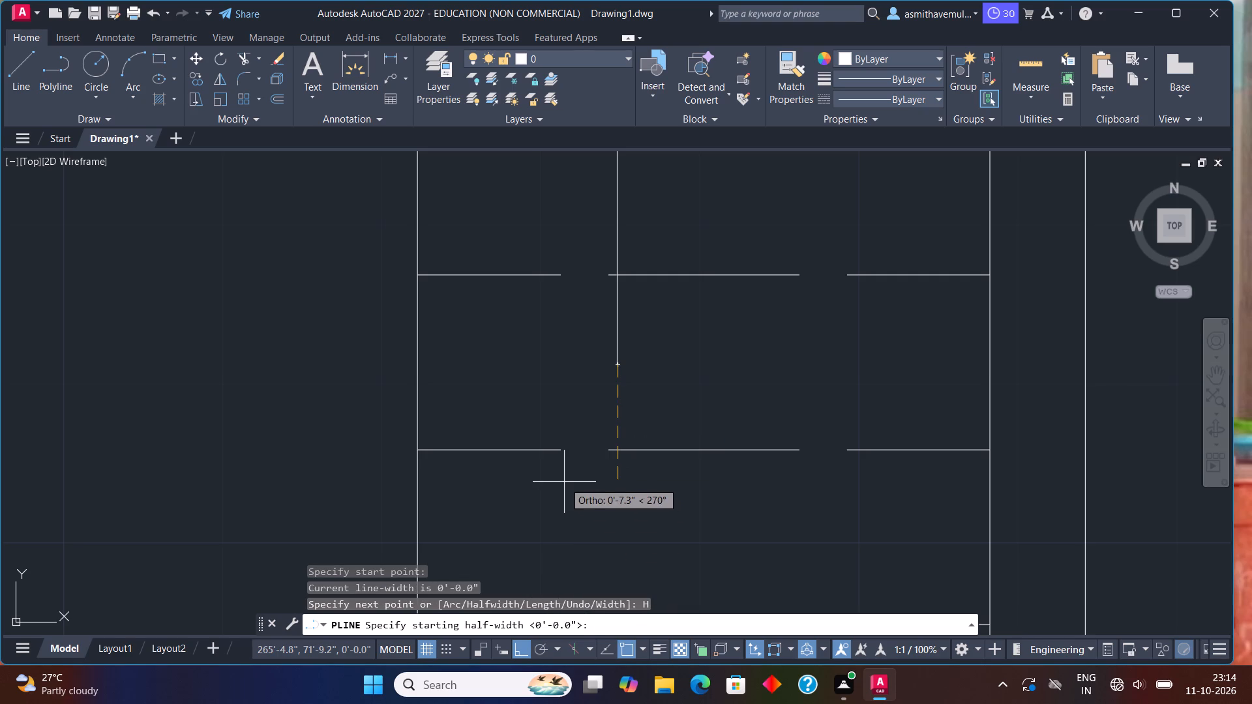
key(6)
key(shift+quotedbl)
key(Return)
key(0)
key(Return)
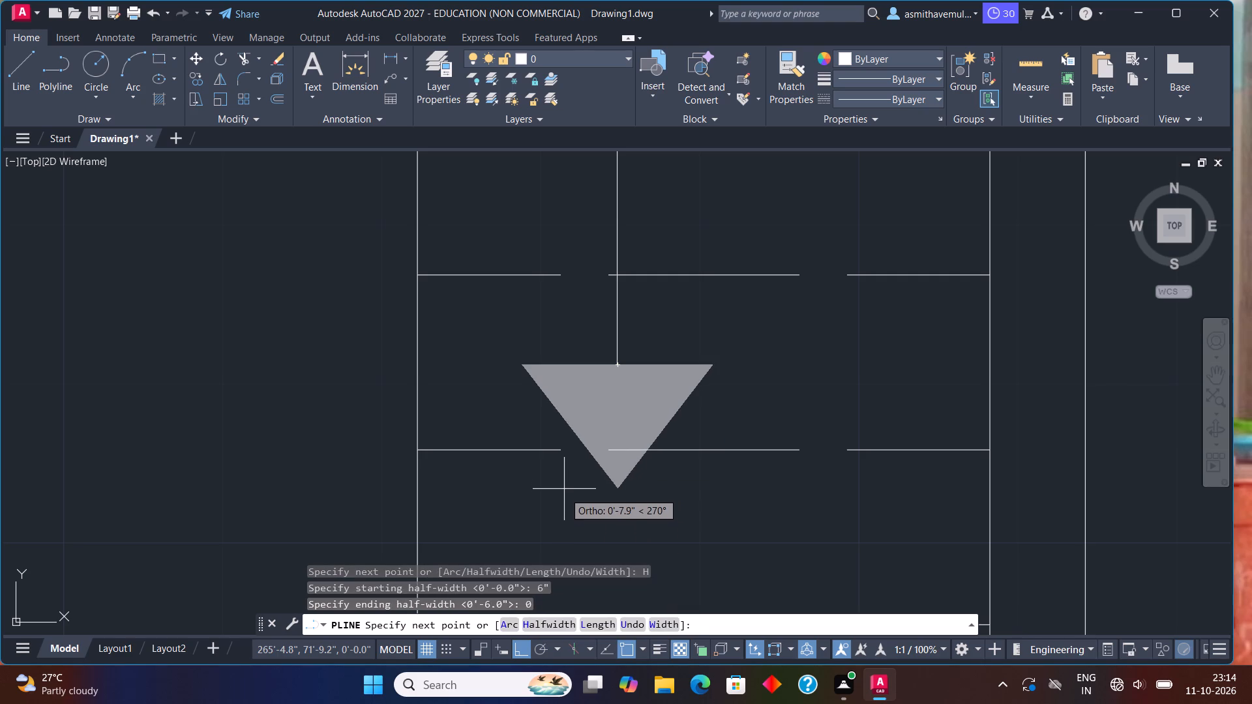
click(588, 558)
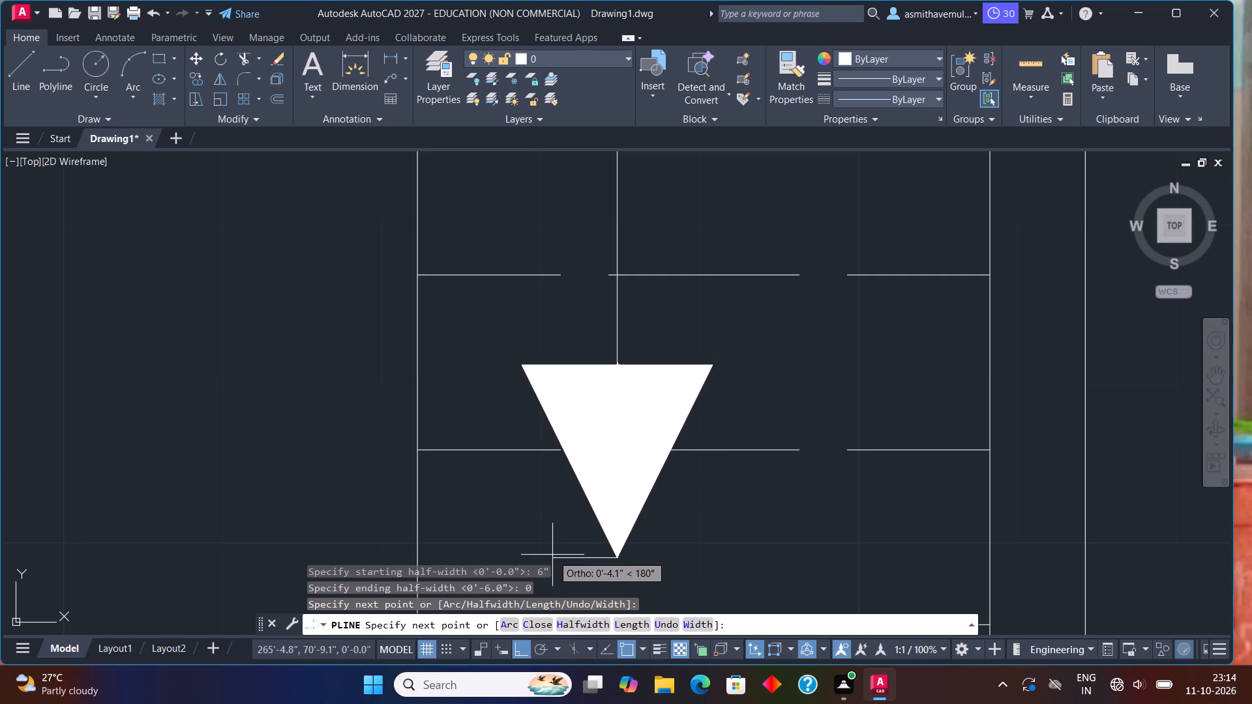
key(Escape)
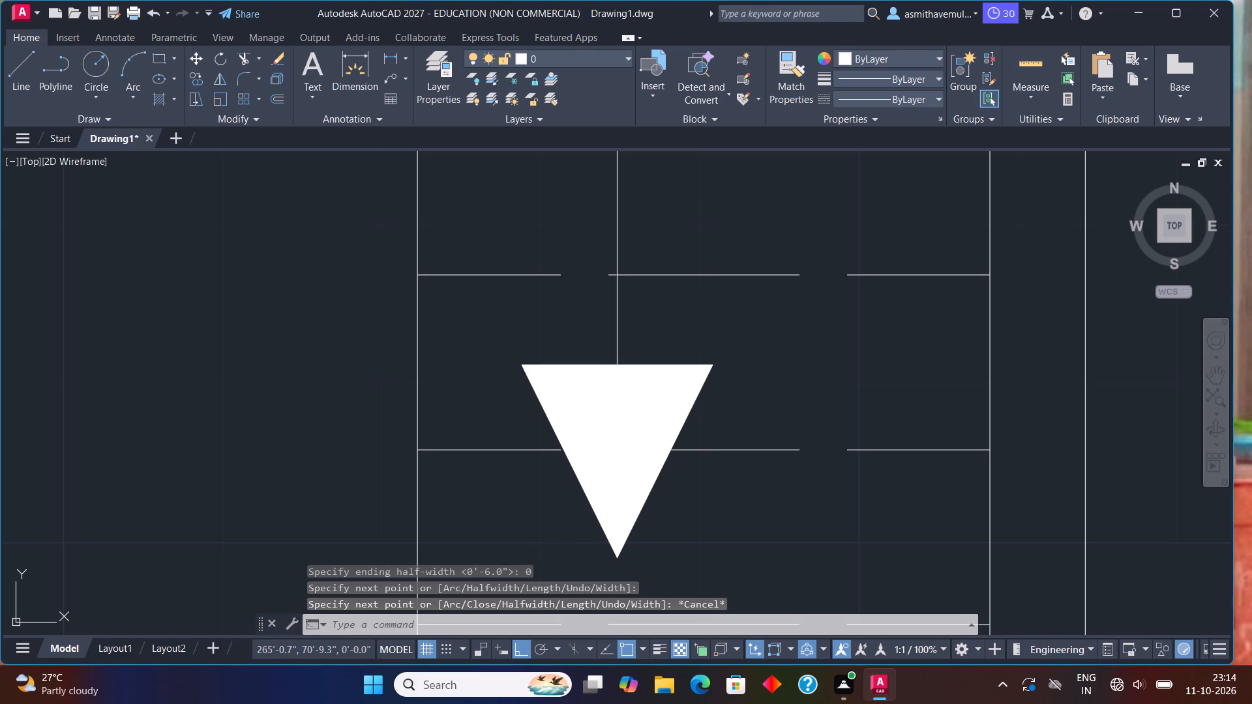
Delete the spare furniture blocks east of the floor plans: two toilets, sofa, wooden table, round lamp symbol and plant.
scroll(616, 486, down, 5)
middle_drag(649, 499, 709, 394)
scroll(728, 387, down, 1)
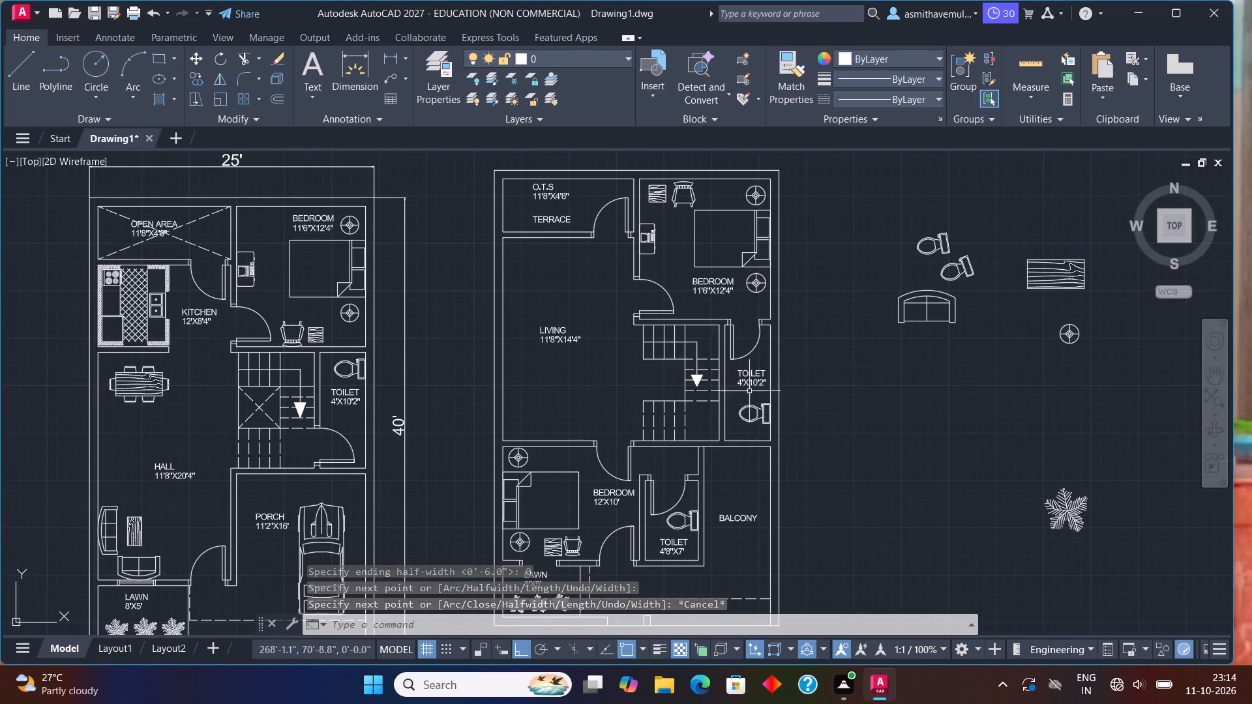
middle_drag(1056, 413, 904, 424)
drag(987, 337, 879, 246)
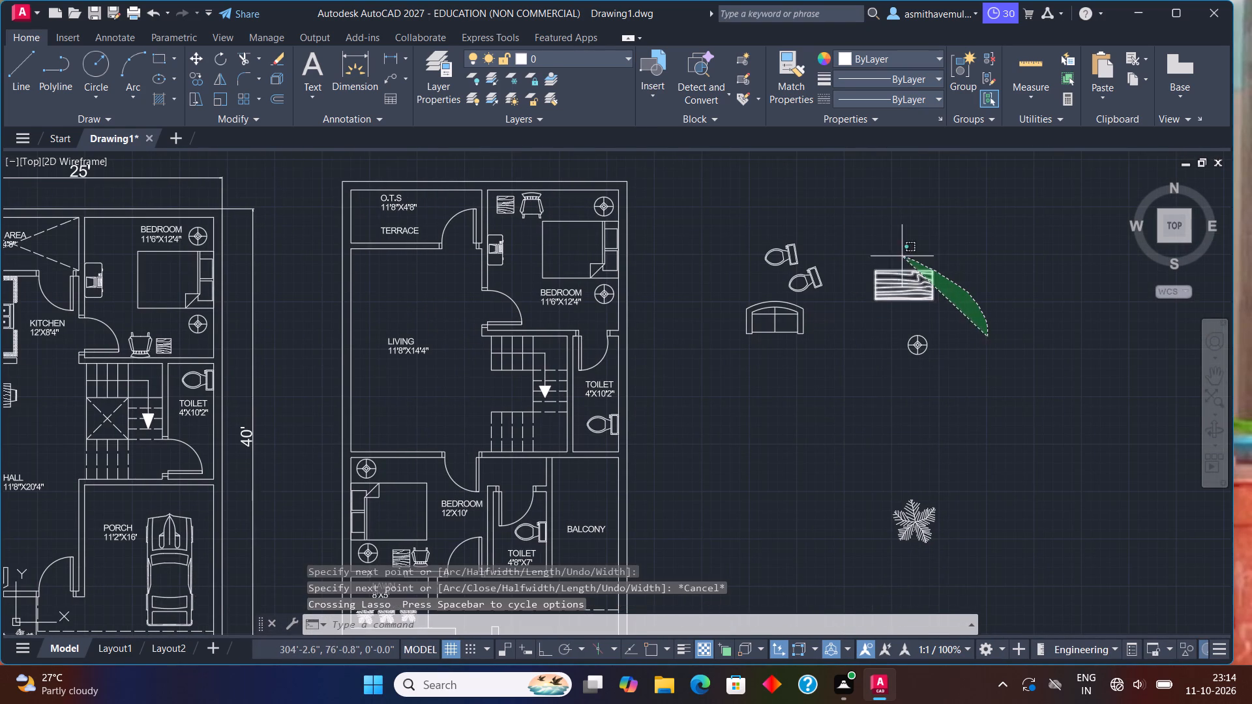
drag(879, 246, 977, 582)
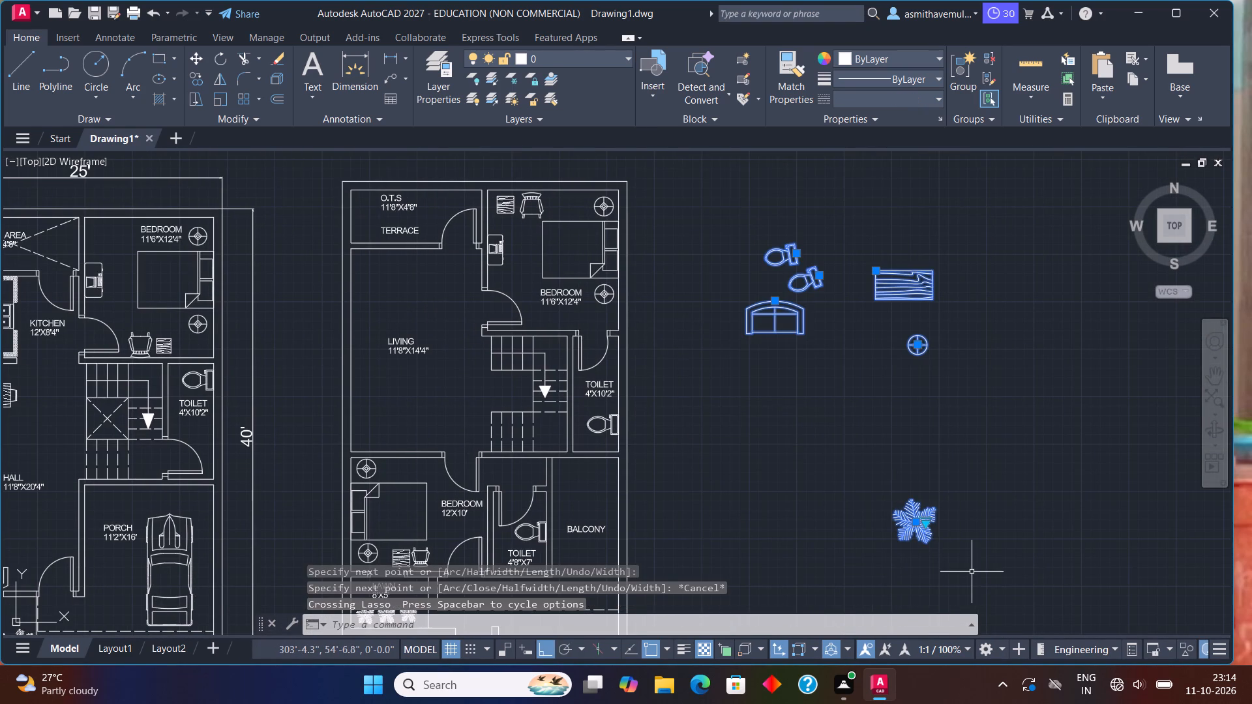
key(Delete)
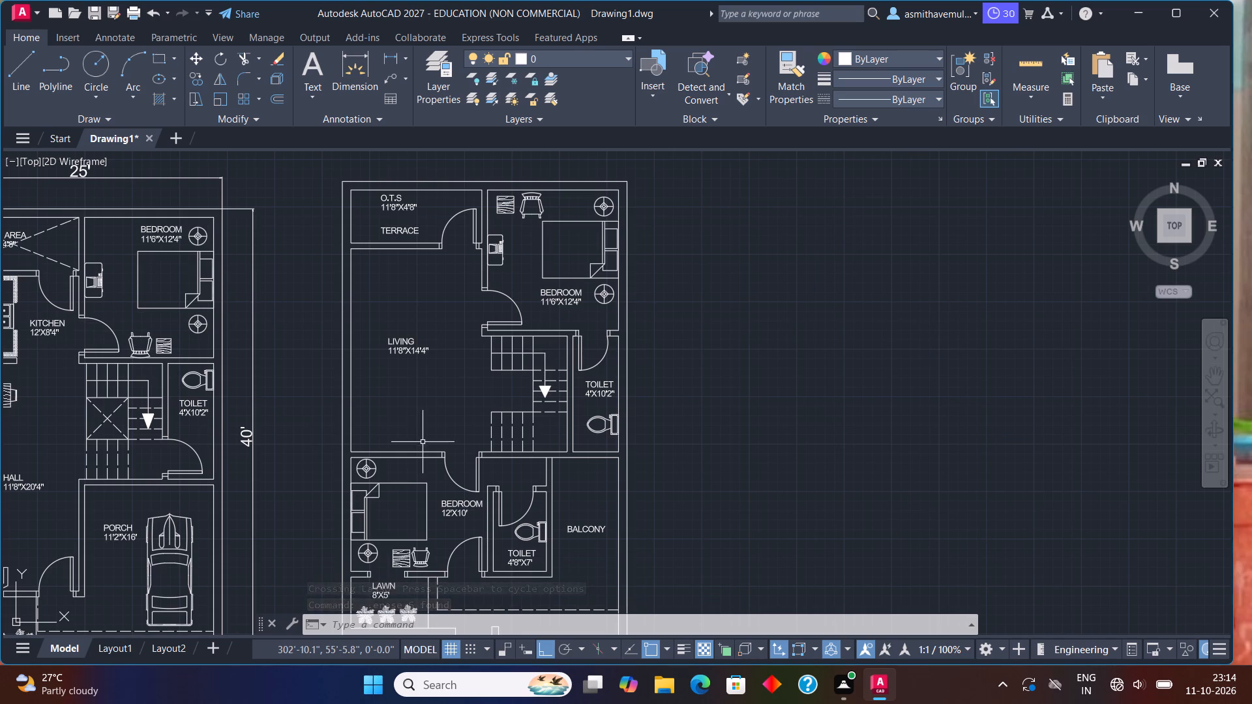
Draw two horizontal lines along the wall faces across the window opening between the eastern plan's 12'X10' bedroom and lawn.
middle_drag(425, 456, 475, 342)
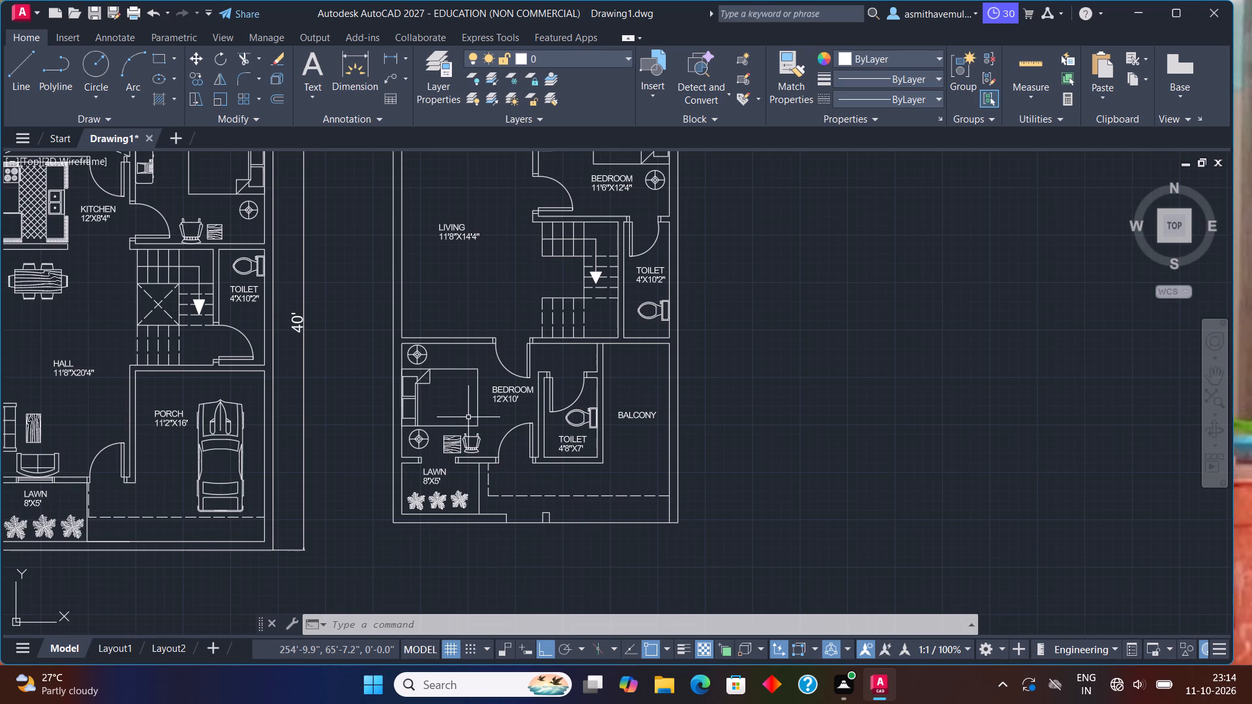
scroll(439, 456, up, 2)
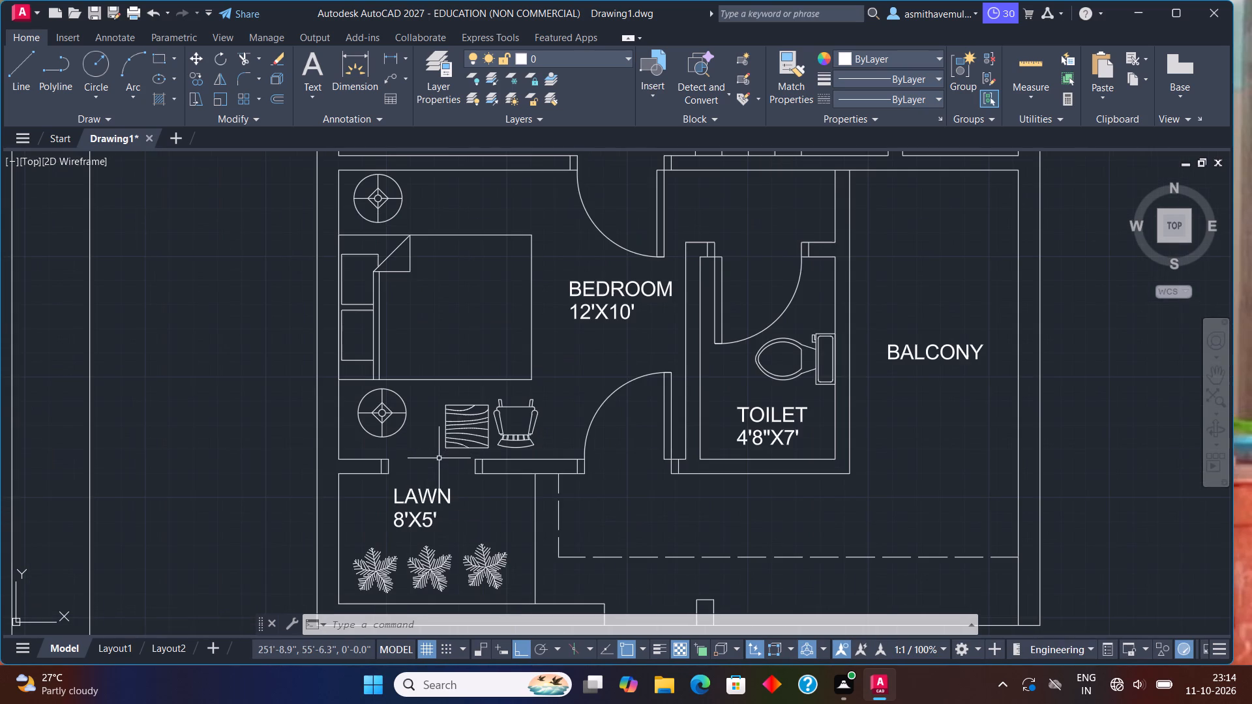
key(l)
key(Return)
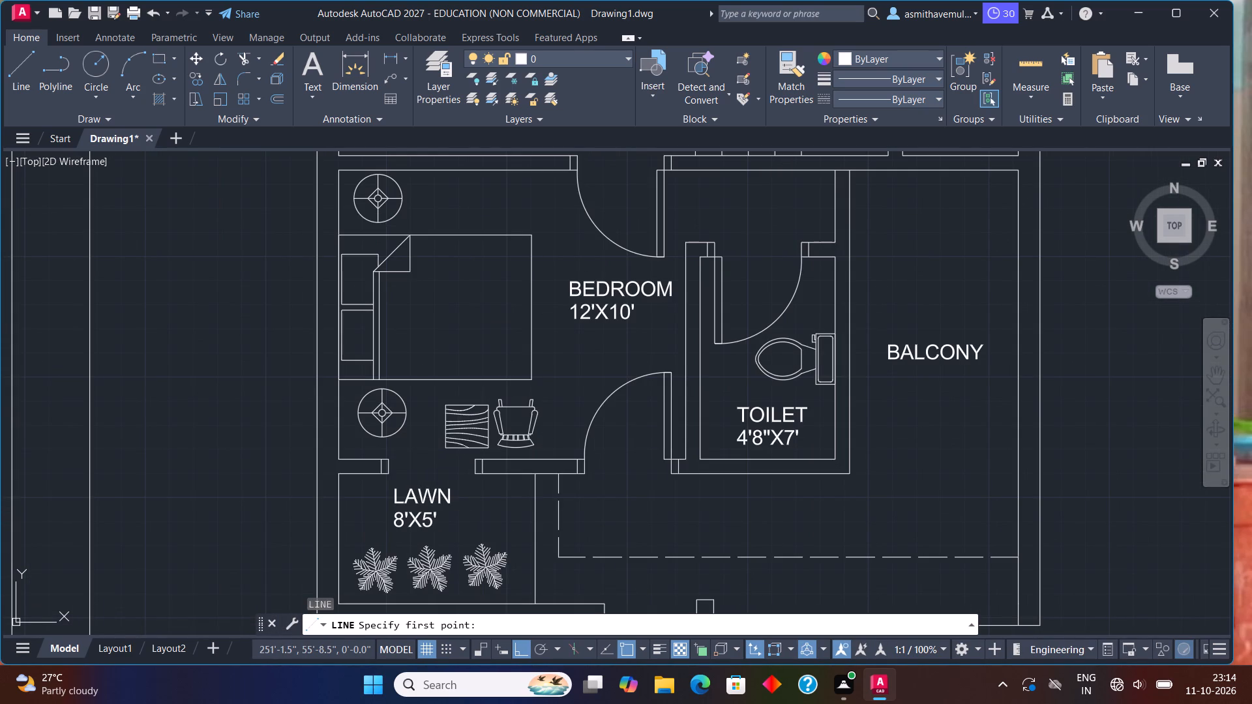
scroll(404, 455, up, 1)
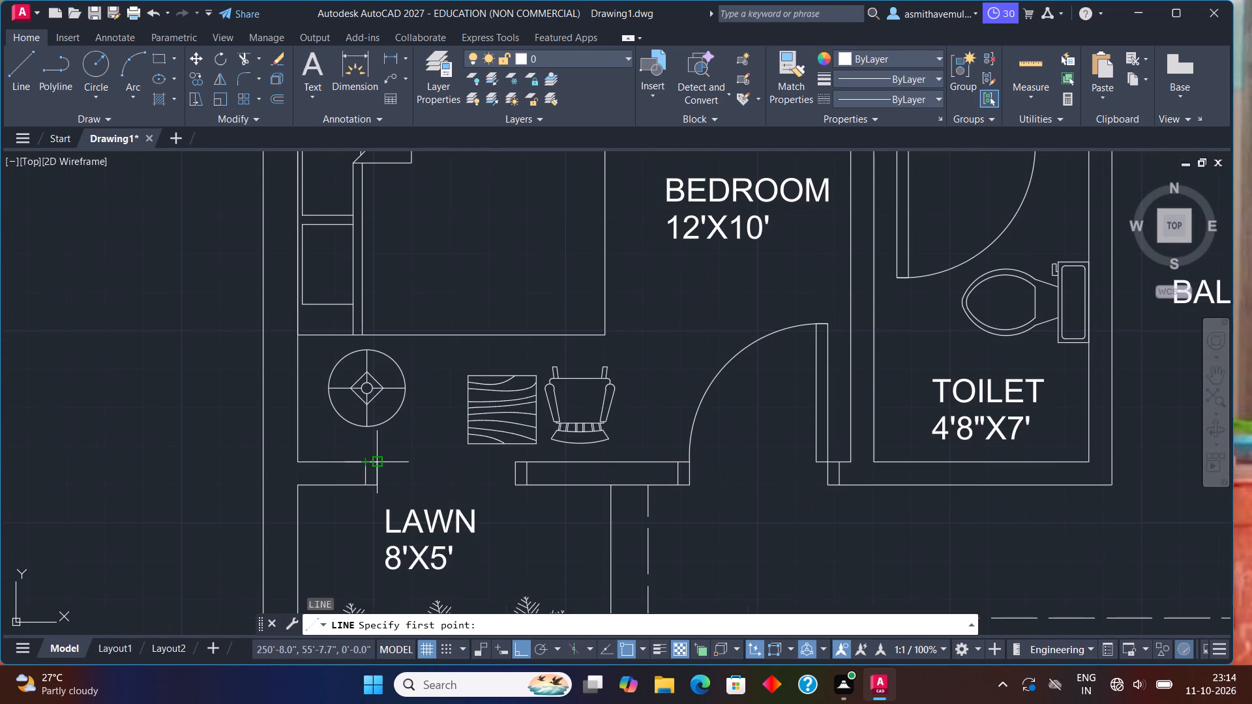
drag(378, 461, 389, 461)
click(517, 461)
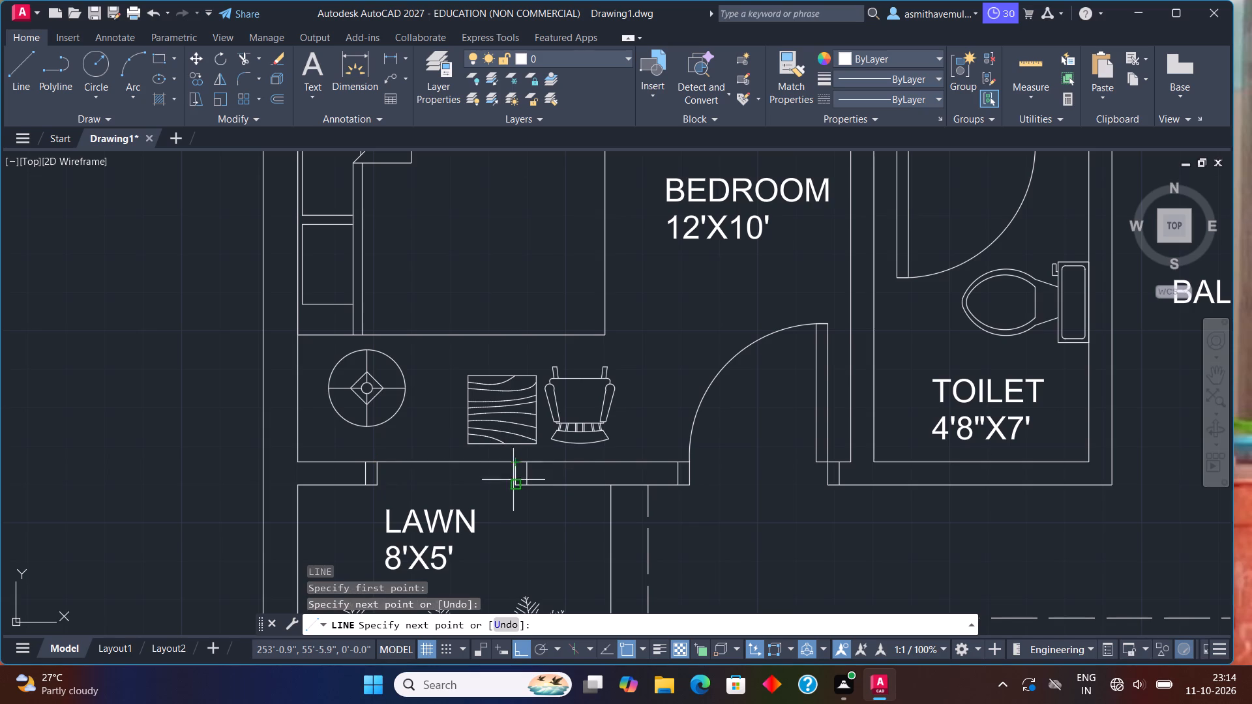
key(Escape)
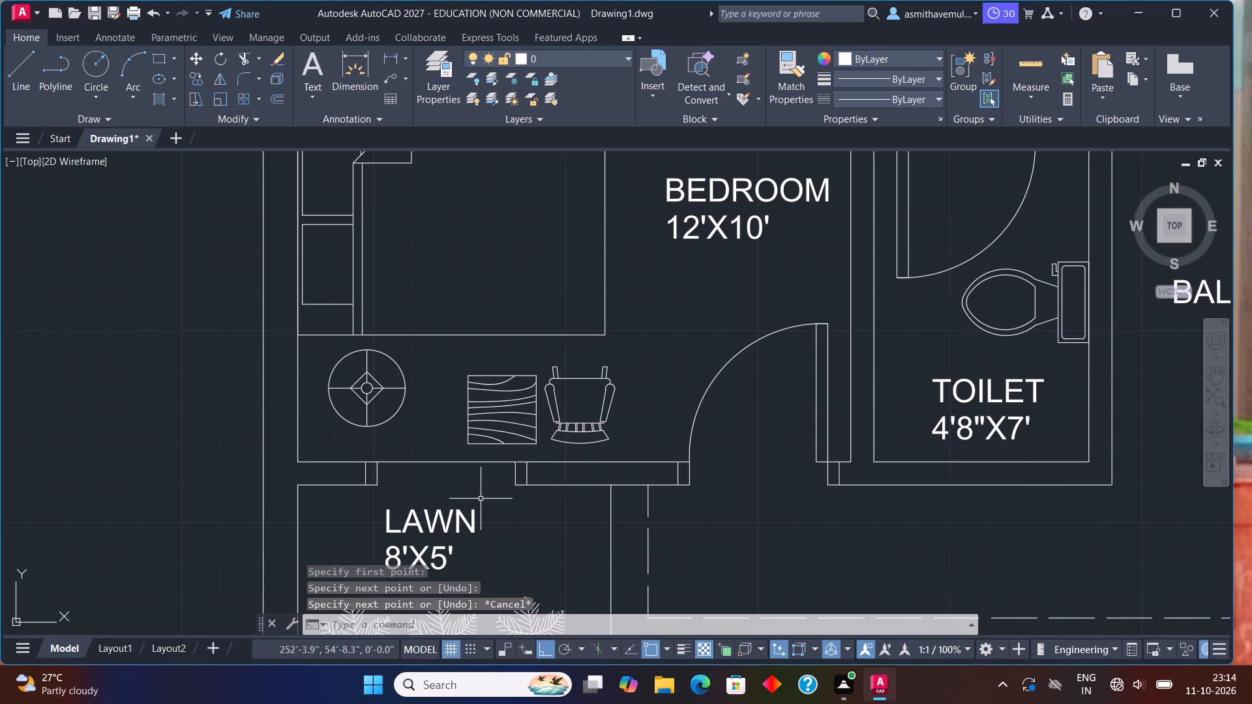
key(l)
key(Return)
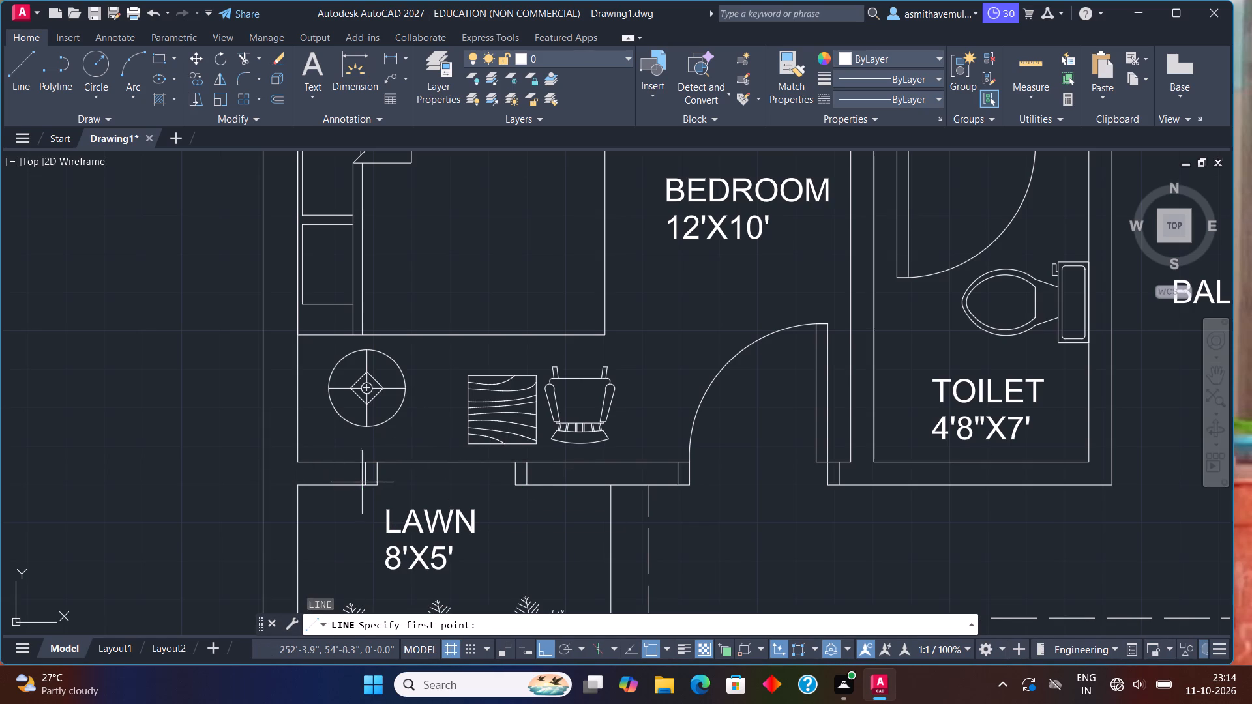
click(383, 481)
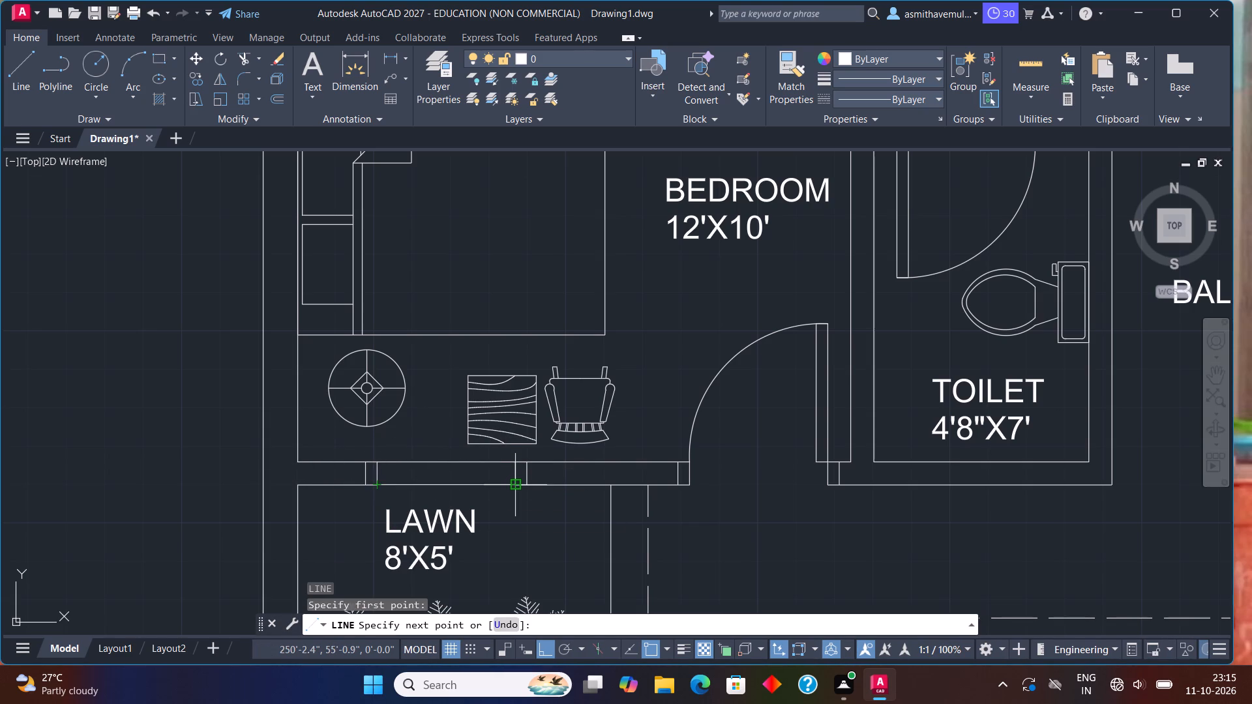
scroll(520, 481, up, 1)
click(513, 486)
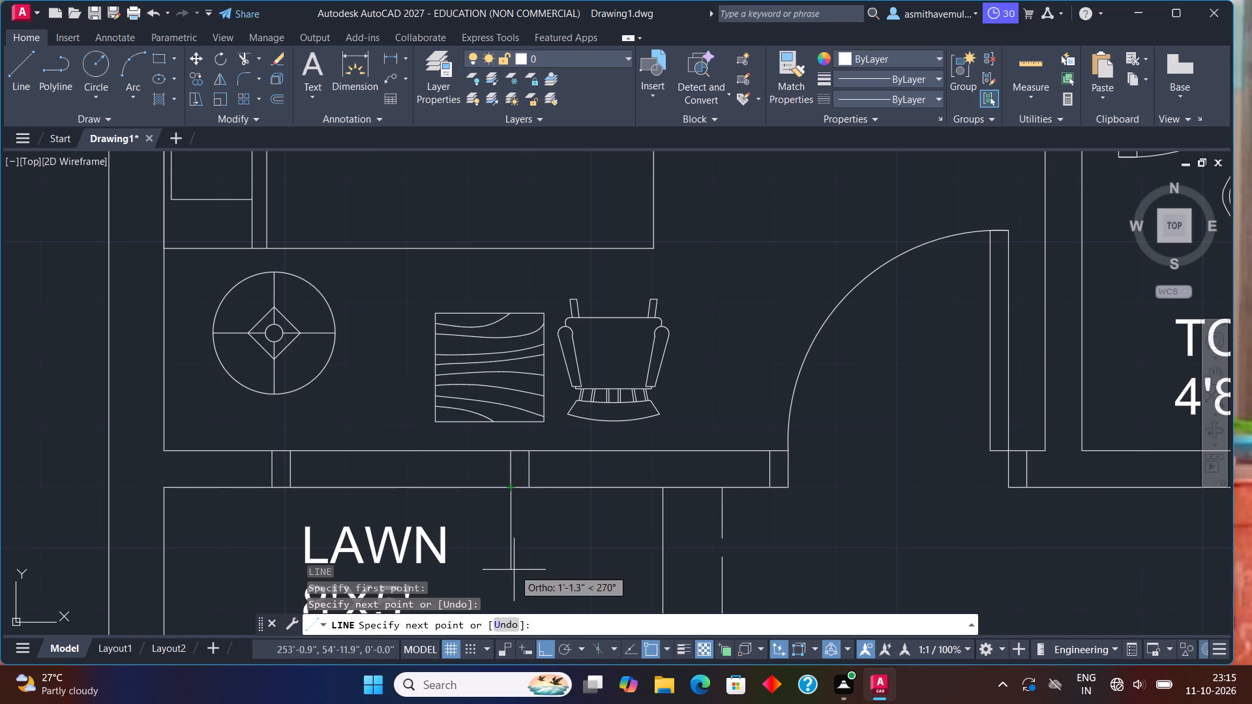
key(Escape)
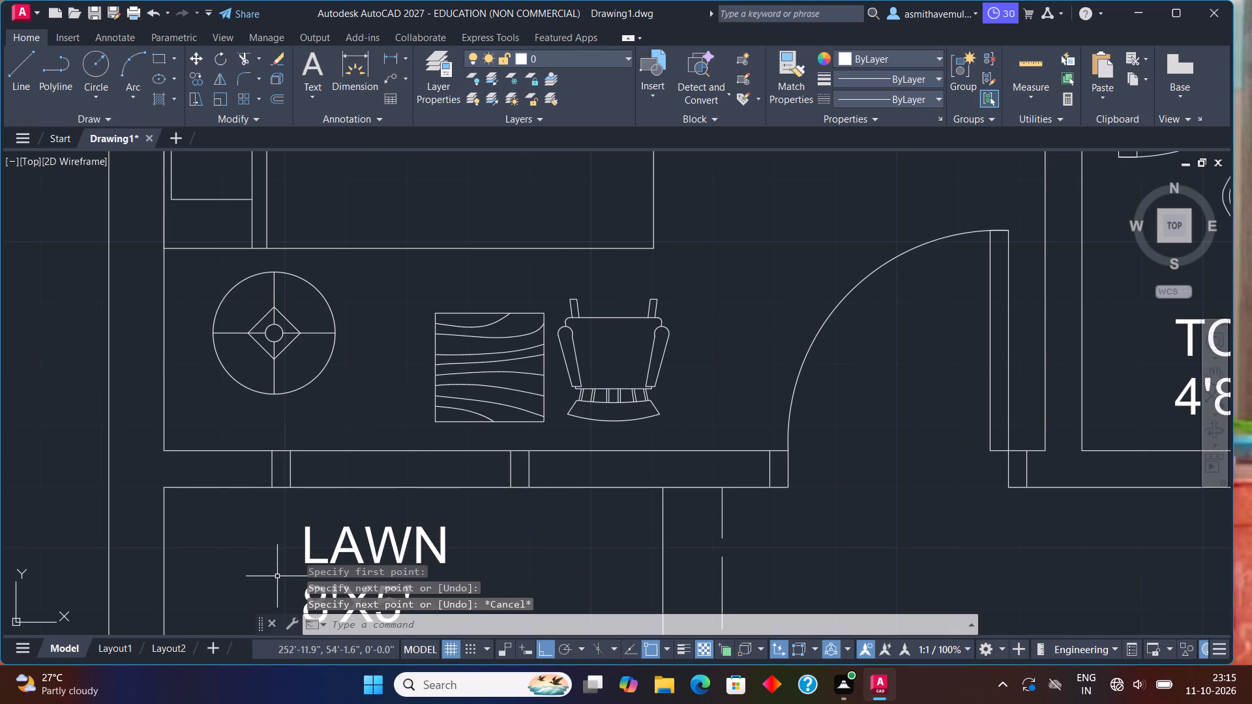
Draw a horizontal line from jamb to jamb through the middle of the window opening above the eastern plan's lawn.
scroll(344, 424, down, 1)
scroll(365, 441, up, 1)
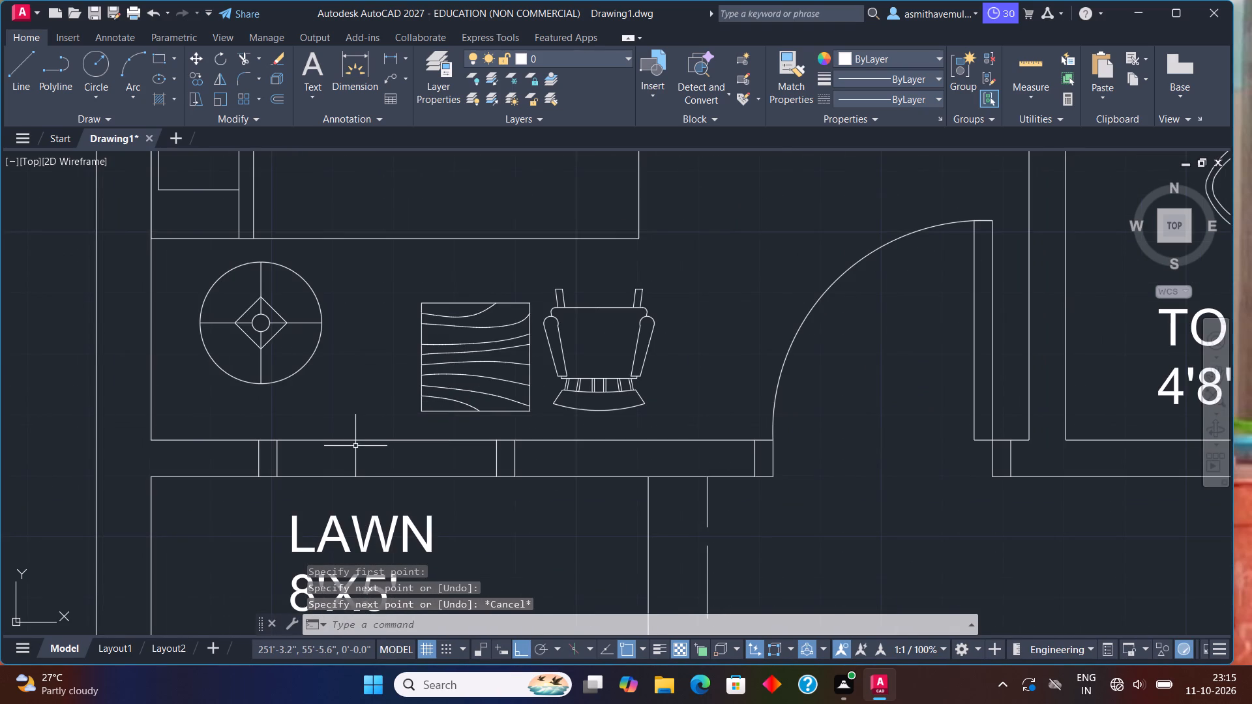
key(l)
key(Return)
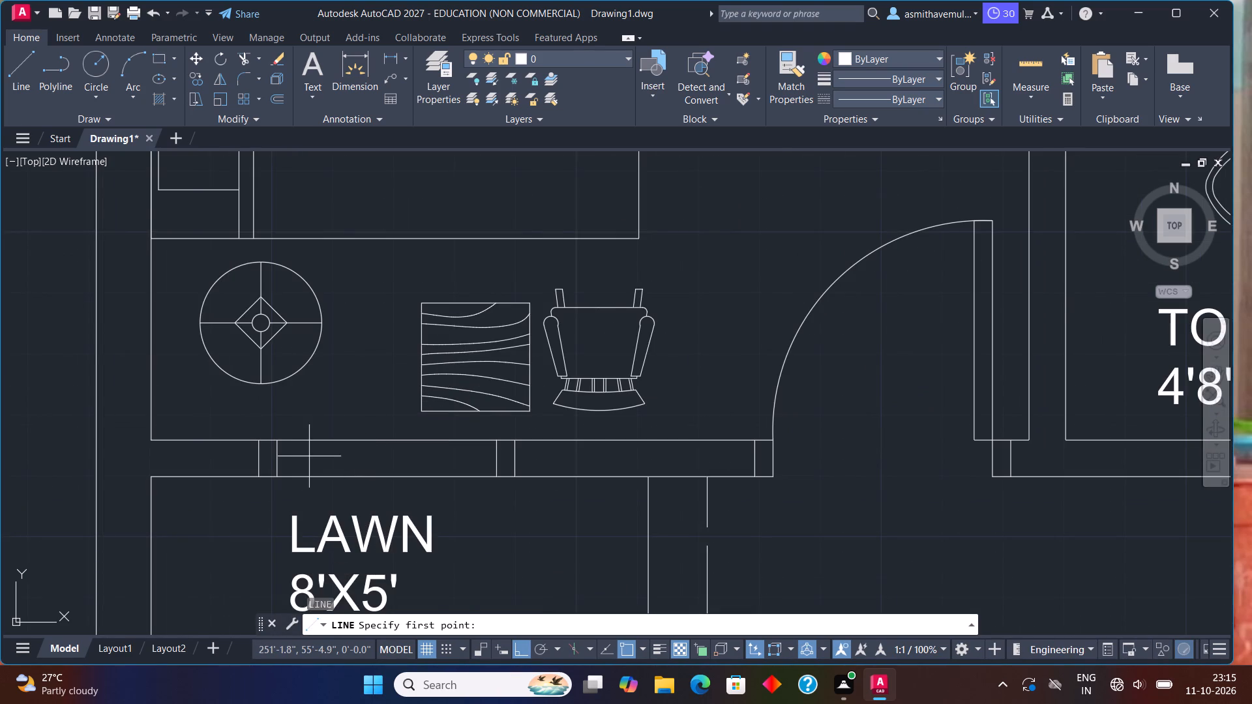
scroll(301, 458, up, 1)
drag(268, 463, 278, 466)
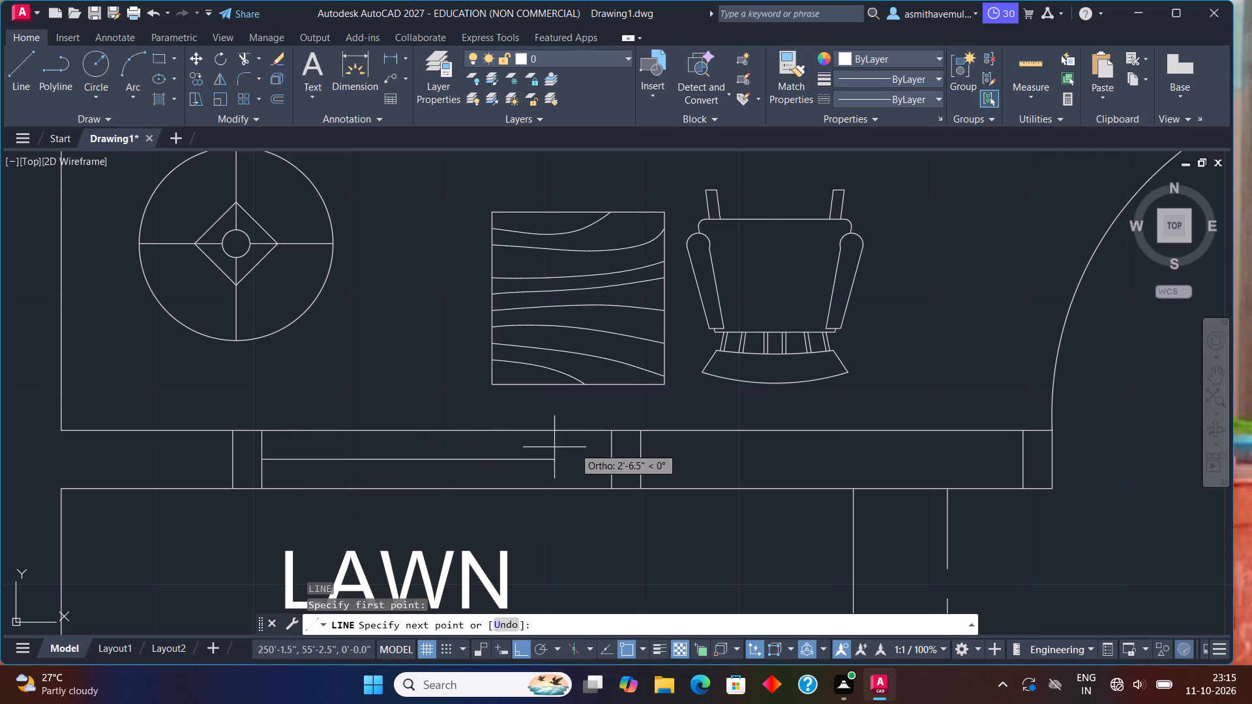
click(610, 456)
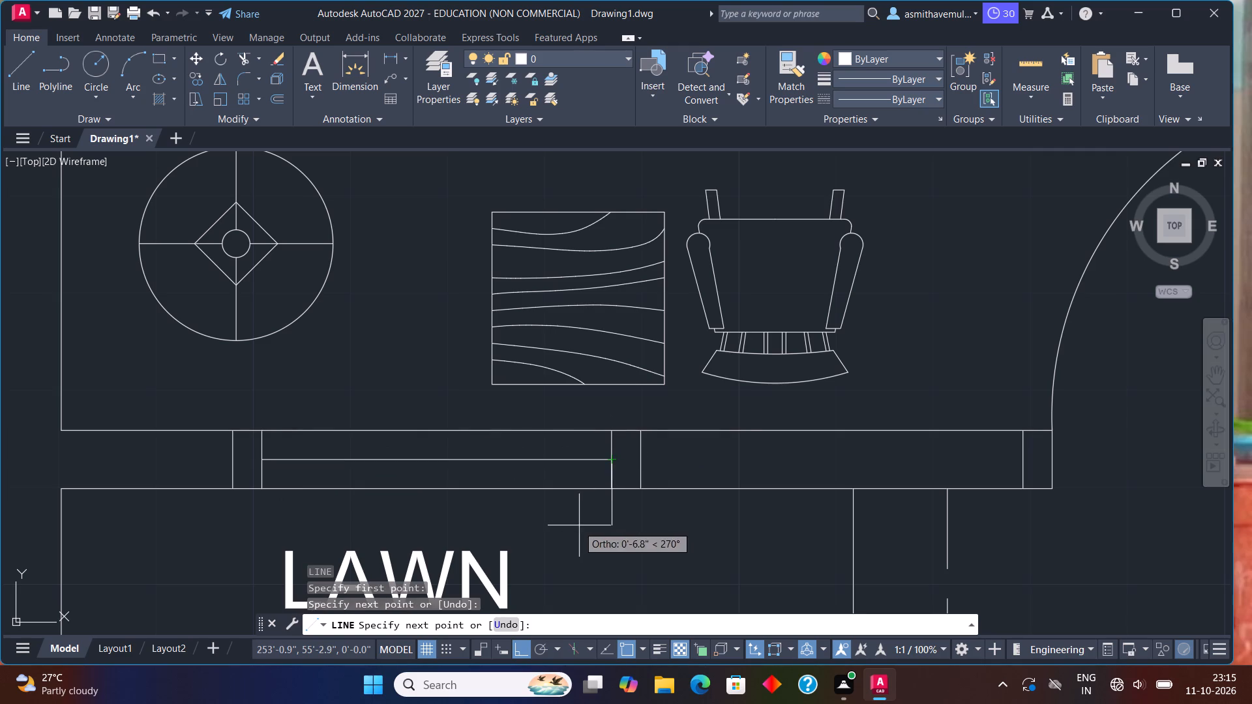
key(Escape)
Offset the window's middle line 2" towards the bedroom.
key(o)
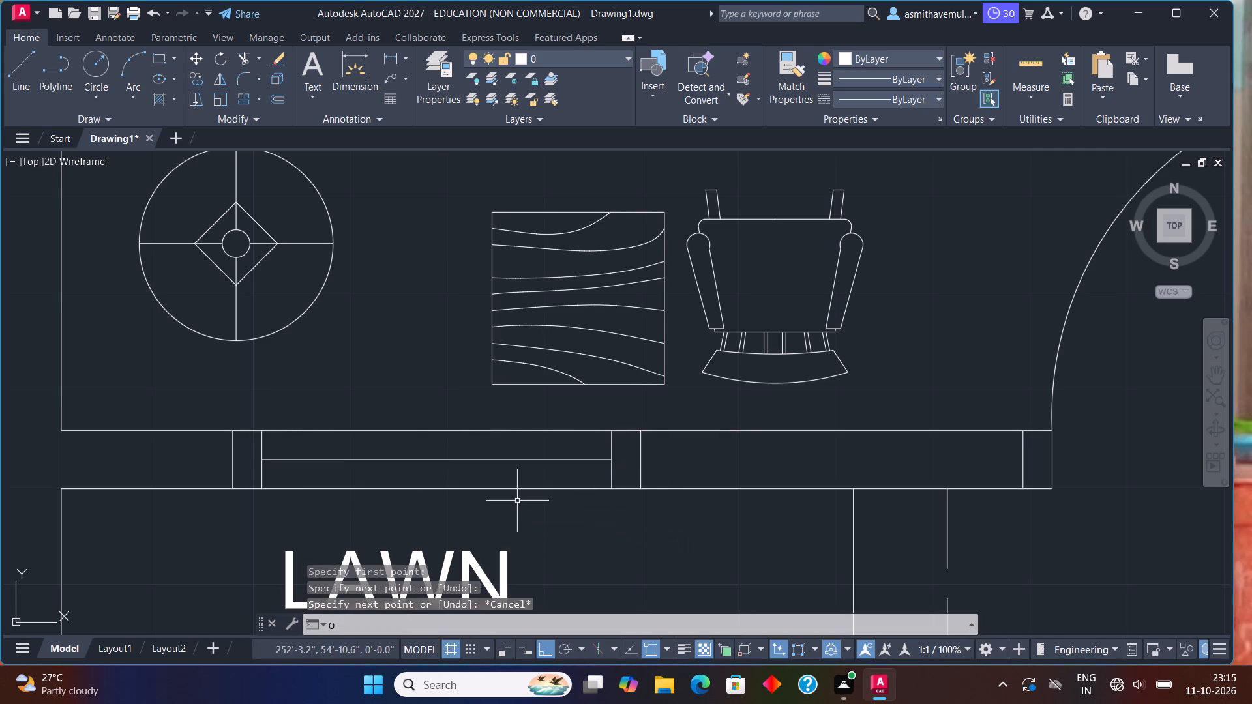
key(Return)
key(2)
key(shift+quotedbl)
key(Return)
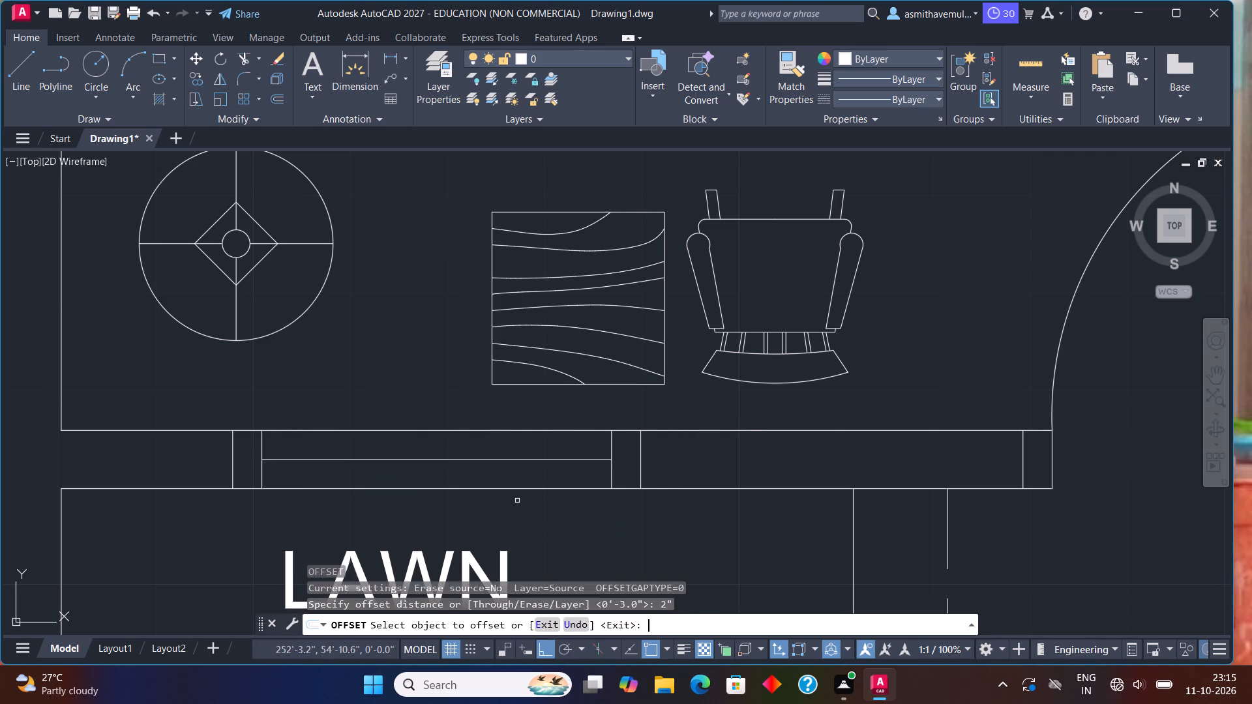
click(502, 460)
click(502, 454)
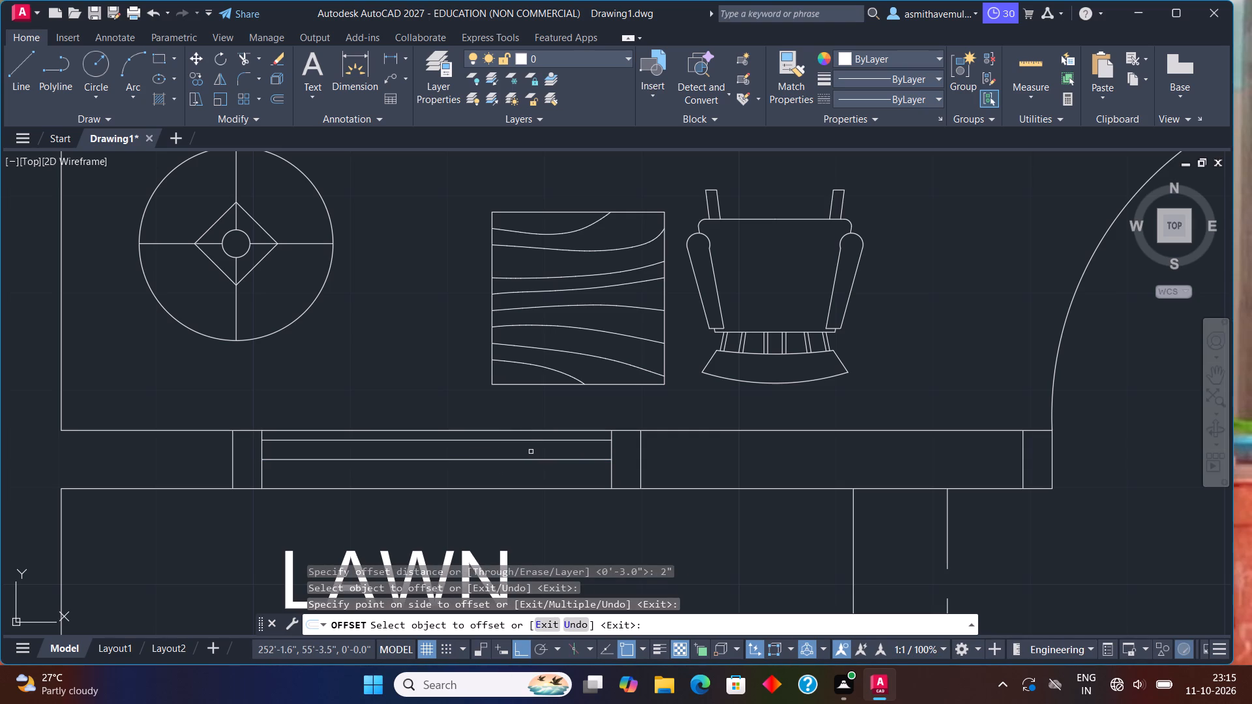
key(Escape)
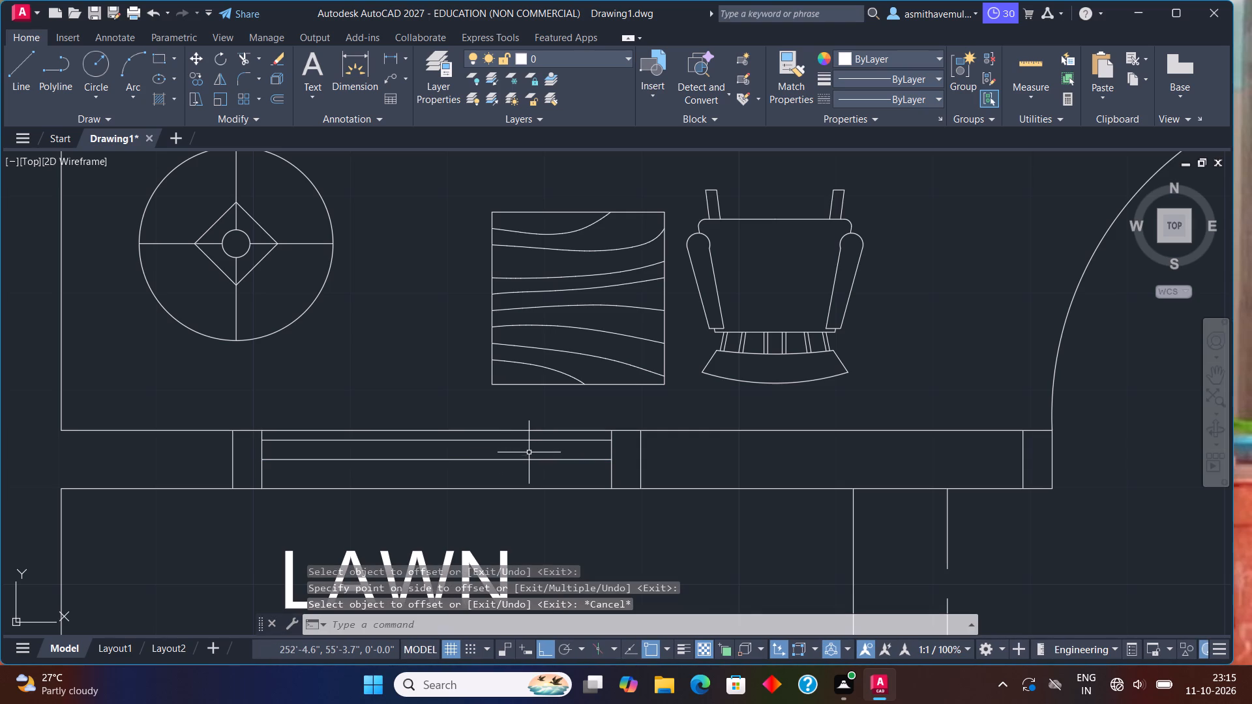
Move the entire eastern floor plan southwest, closer to the western plan, with their southern outer walls level and Ortho off.
scroll(530, 443, down, 5)
middle_drag(630, 405, 642, 407)
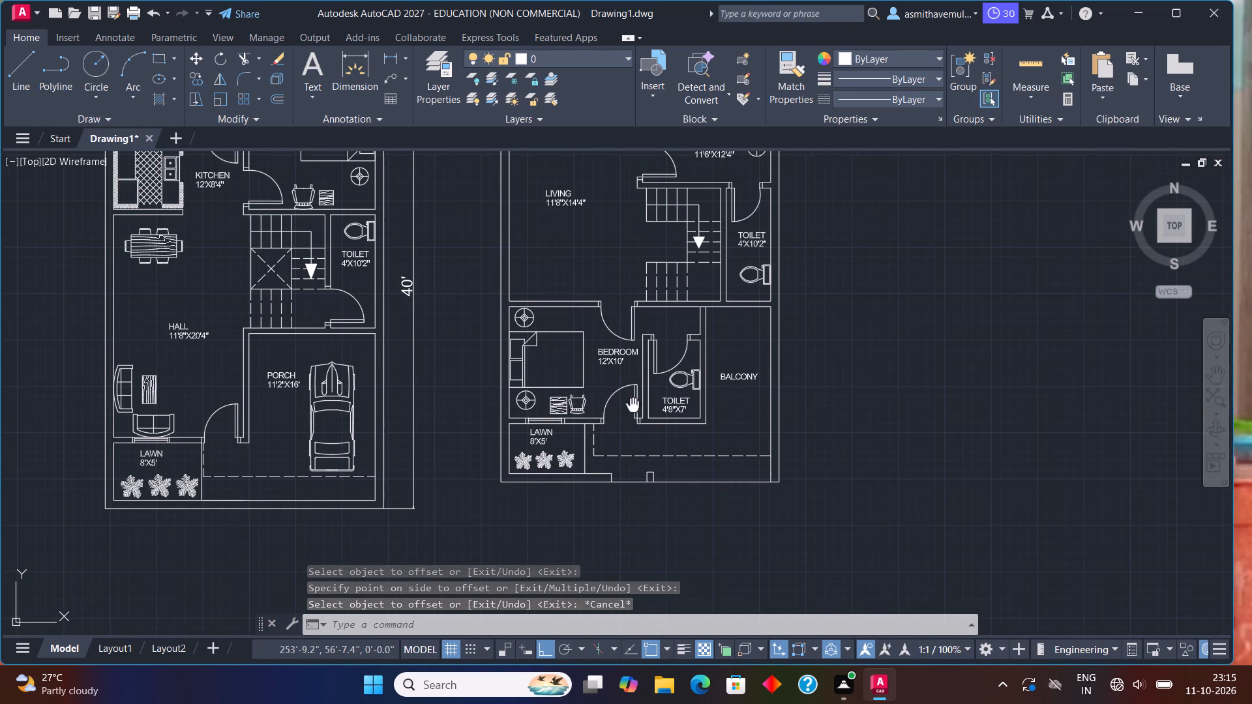
middle_drag(642, 407, 686, 426)
scroll(754, 337, down, 1)
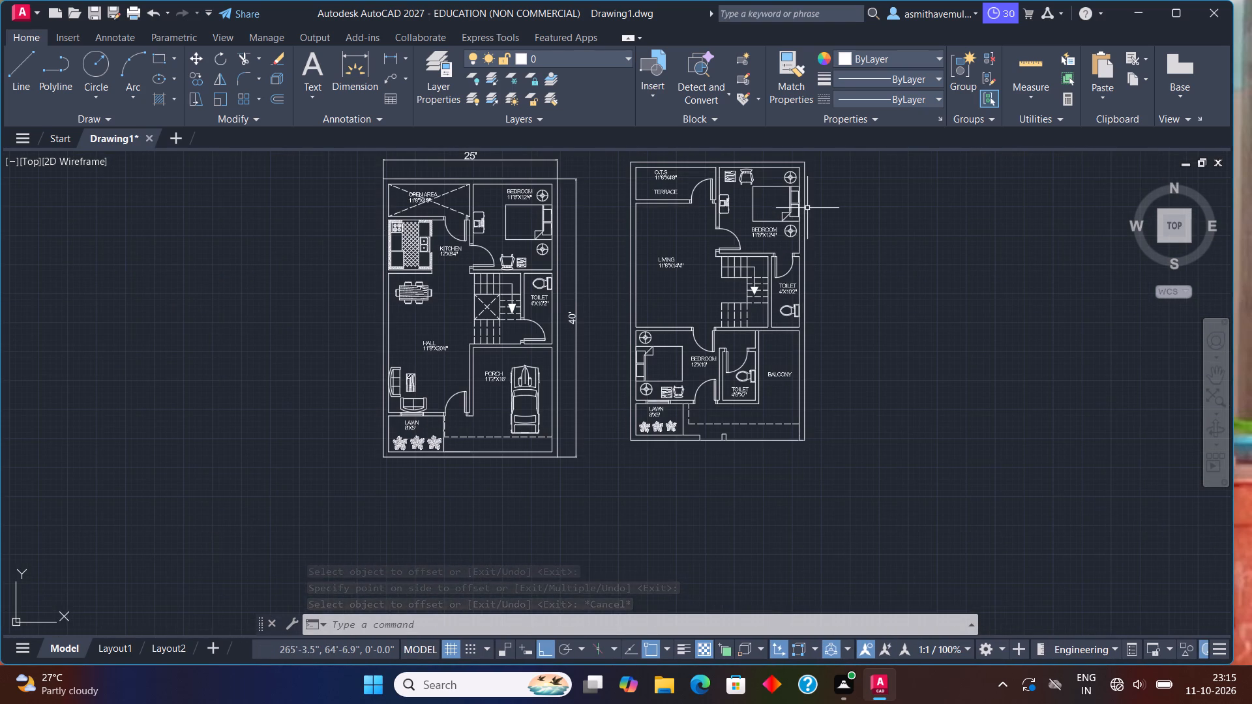
middle_drag(812, 229, 819, 262)
drag(844, 203, 653, 177)
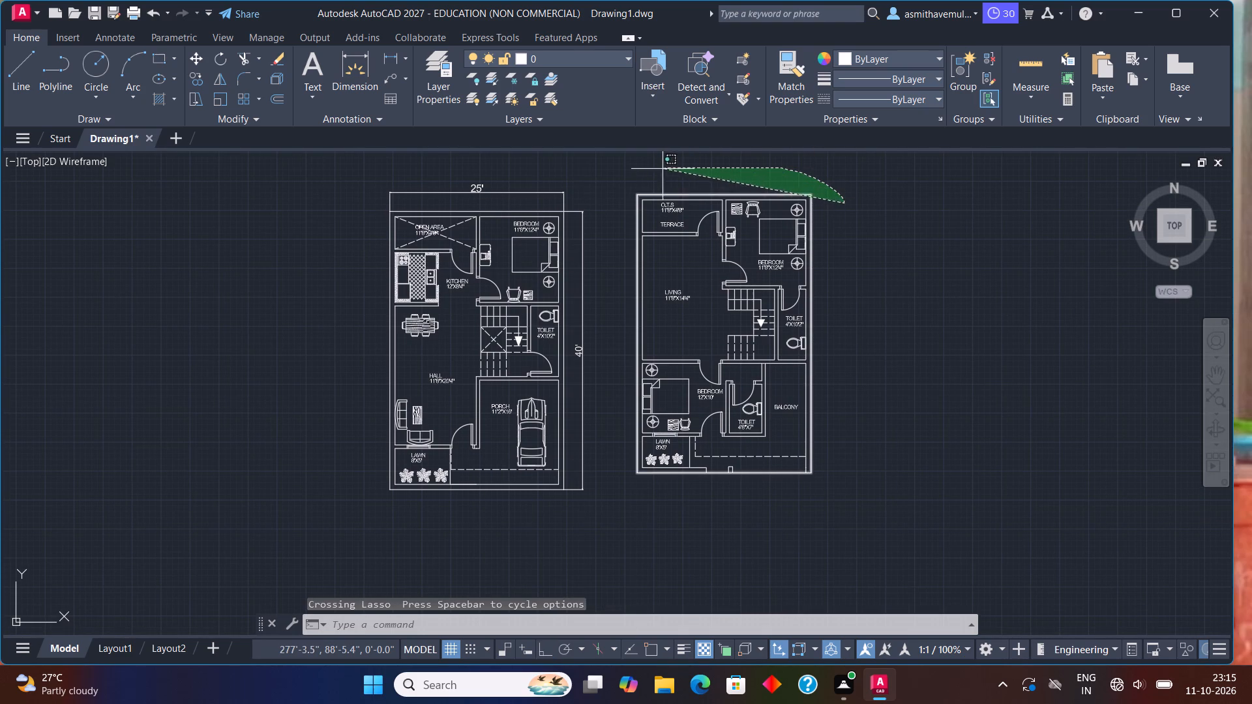
drag(653, 177, 878, 484)
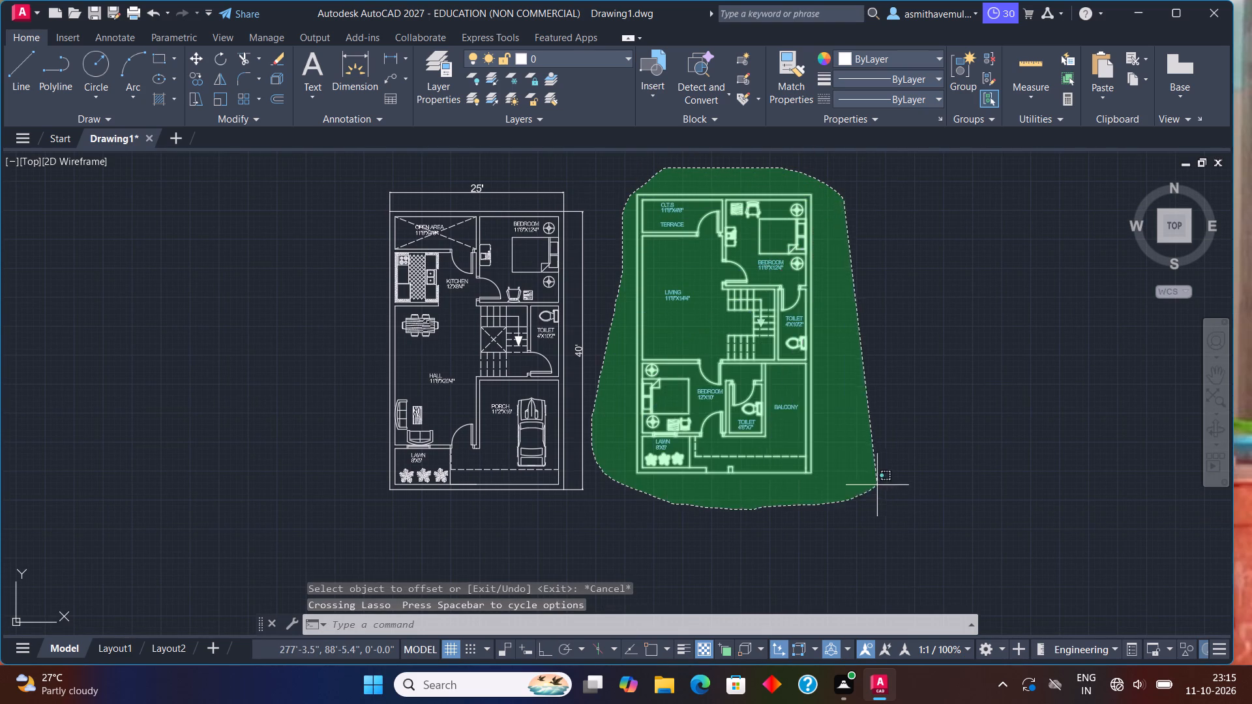
key(m)
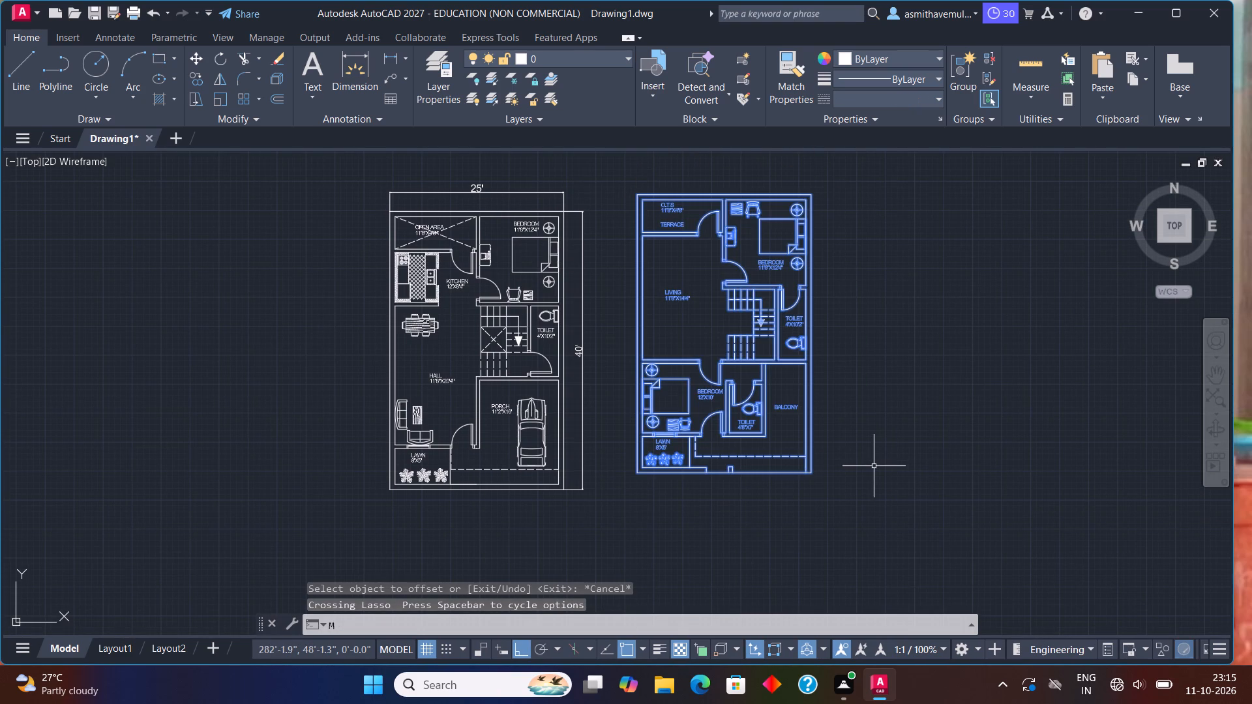
key(Return)
scroll(574, 491, up, 1)
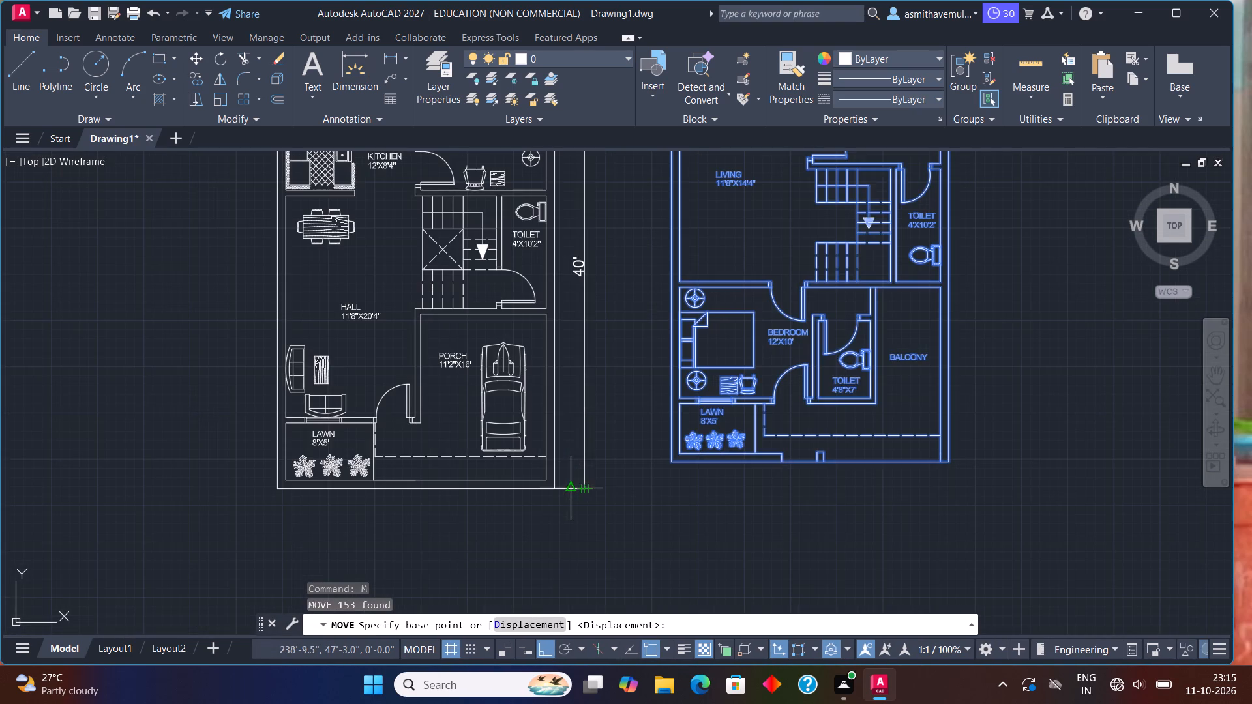
middle_drag(575, 477, 601, 340)
scroll(590, 341, up, 1)
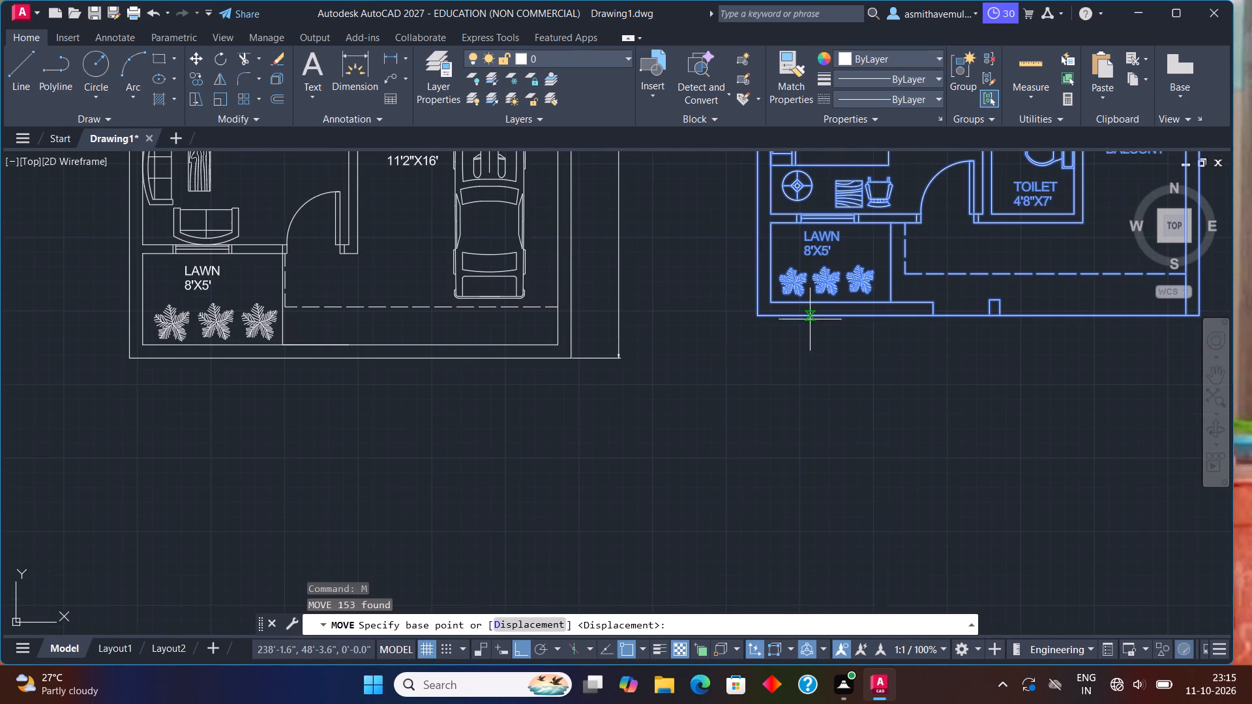
click(764, 314)
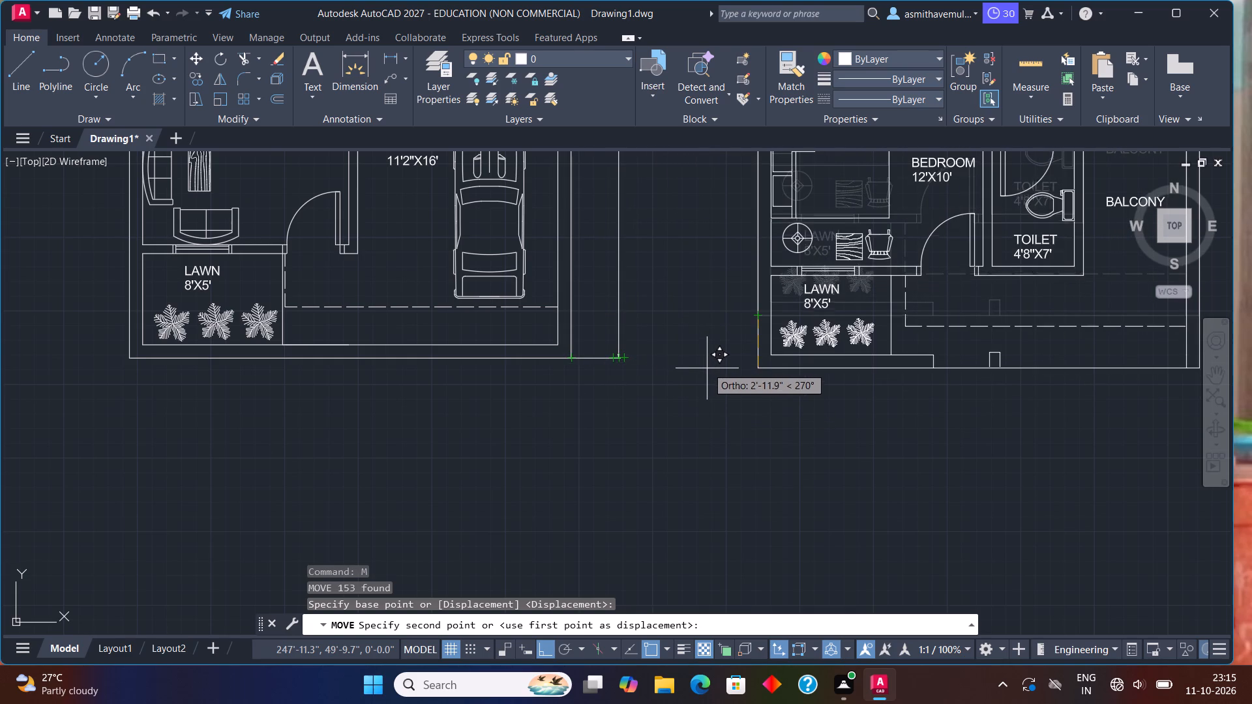
scroll(704, 348, up, 2)
key(F8)
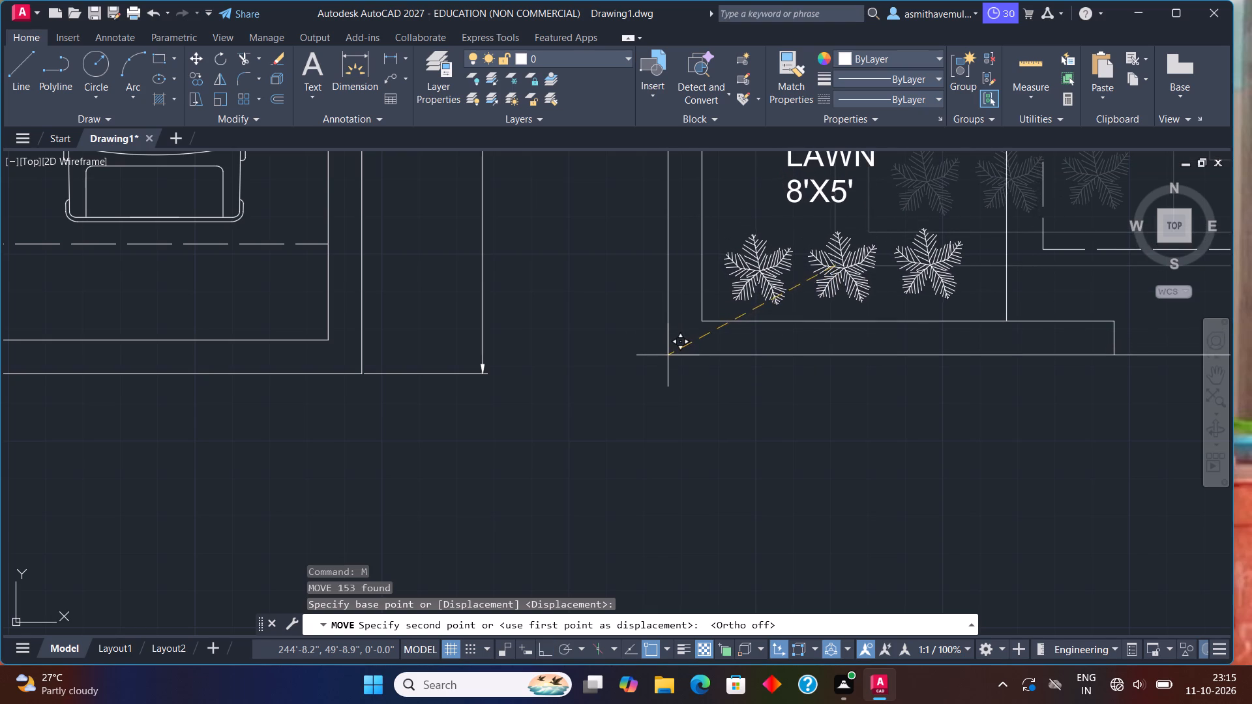
scroll(672, 361, up, 2)
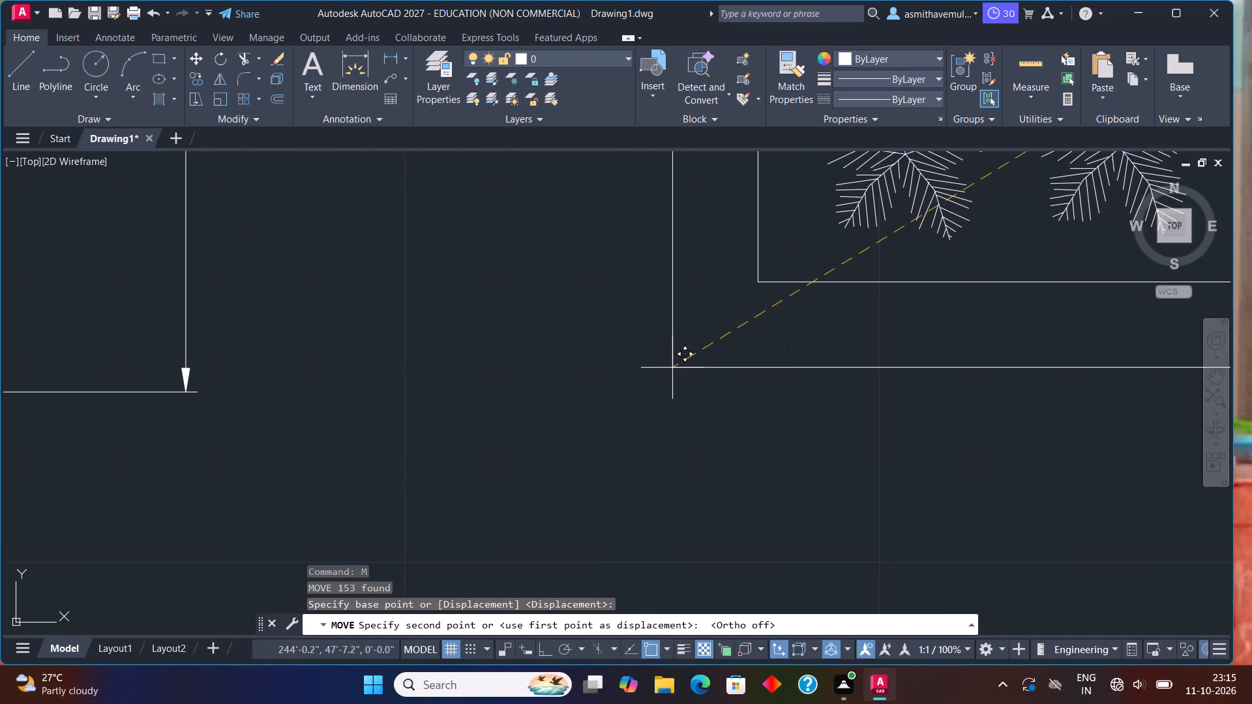
click(672, 396)
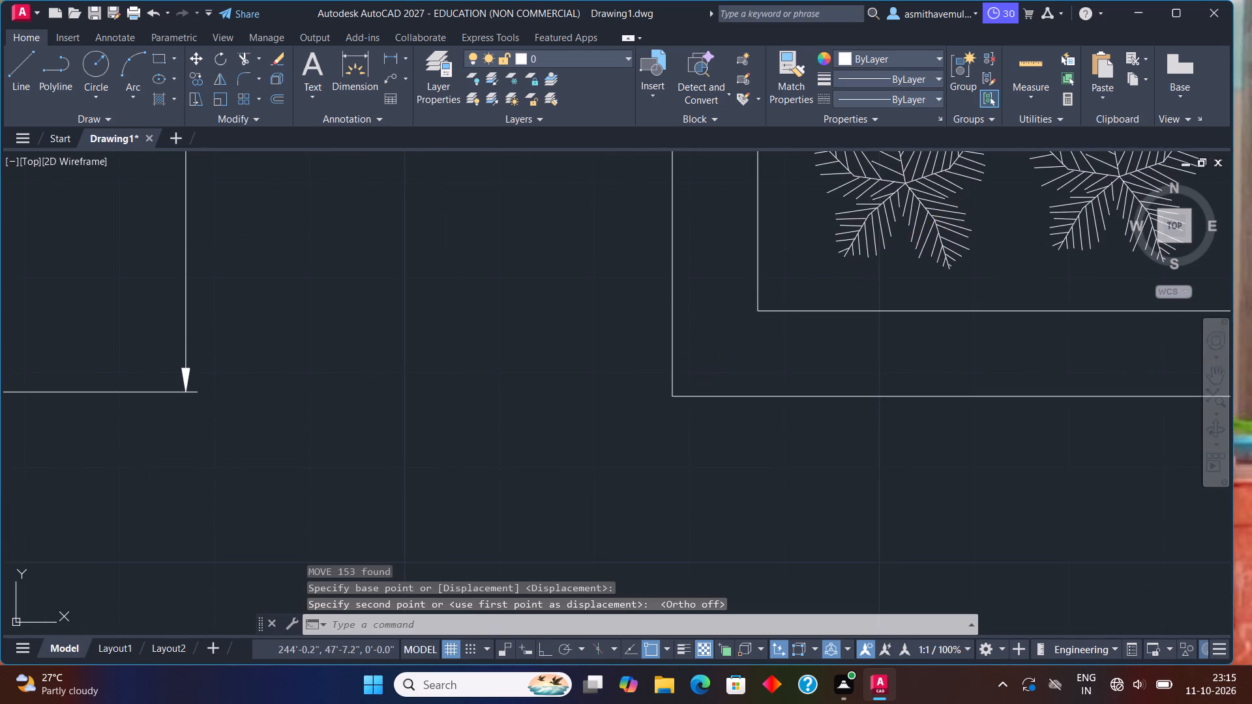
Add the single-line text DUPLEX HOUSE below and between the two floor plans, with height 1' and rotation 0.
scroll(676, 396, down, 6)
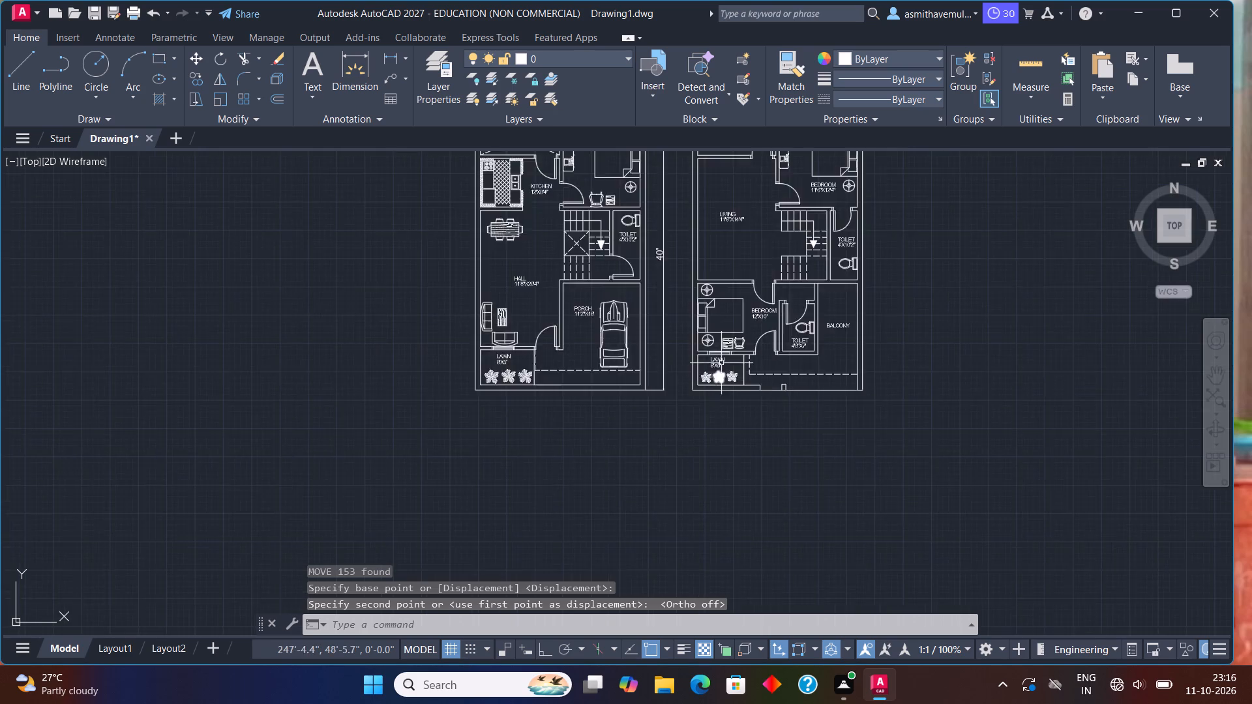
scroll(725, 355, down, 1)
scroll(732, 321, up, 1)
middle_drag(752, 319, 774, 375)
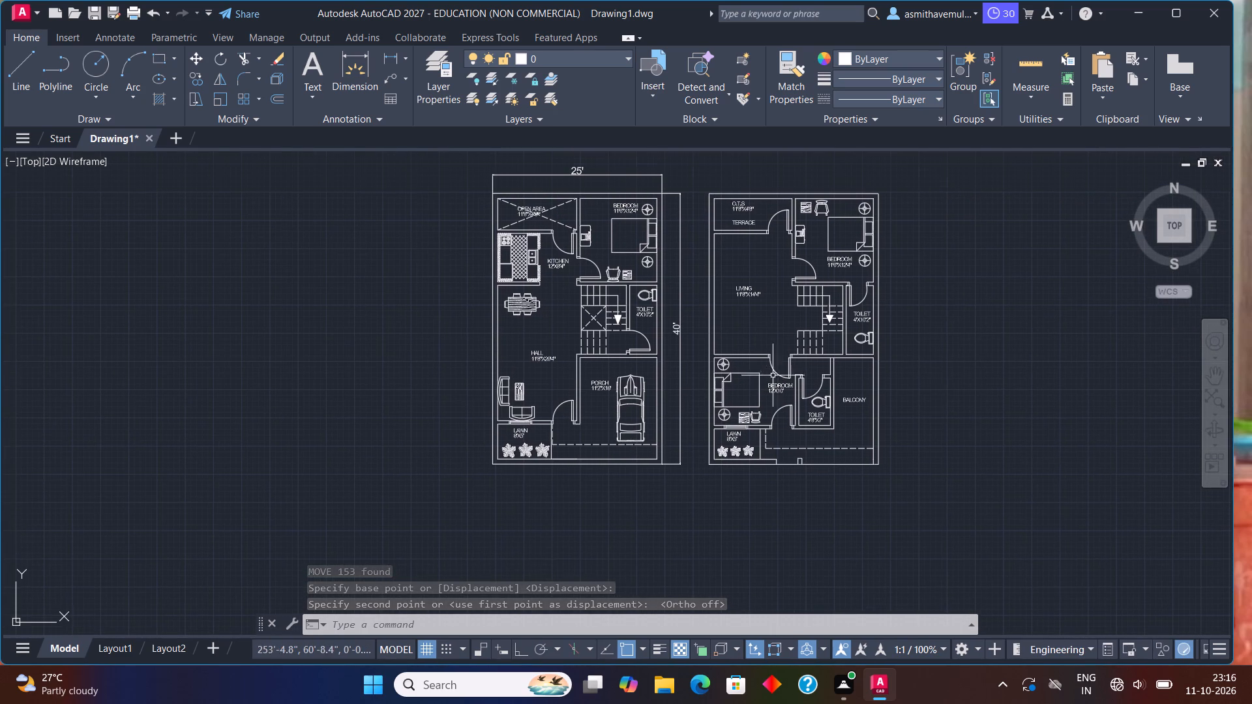
middle_drag(721, 487, 705, 384)
scroll(696, 362, up, 2)
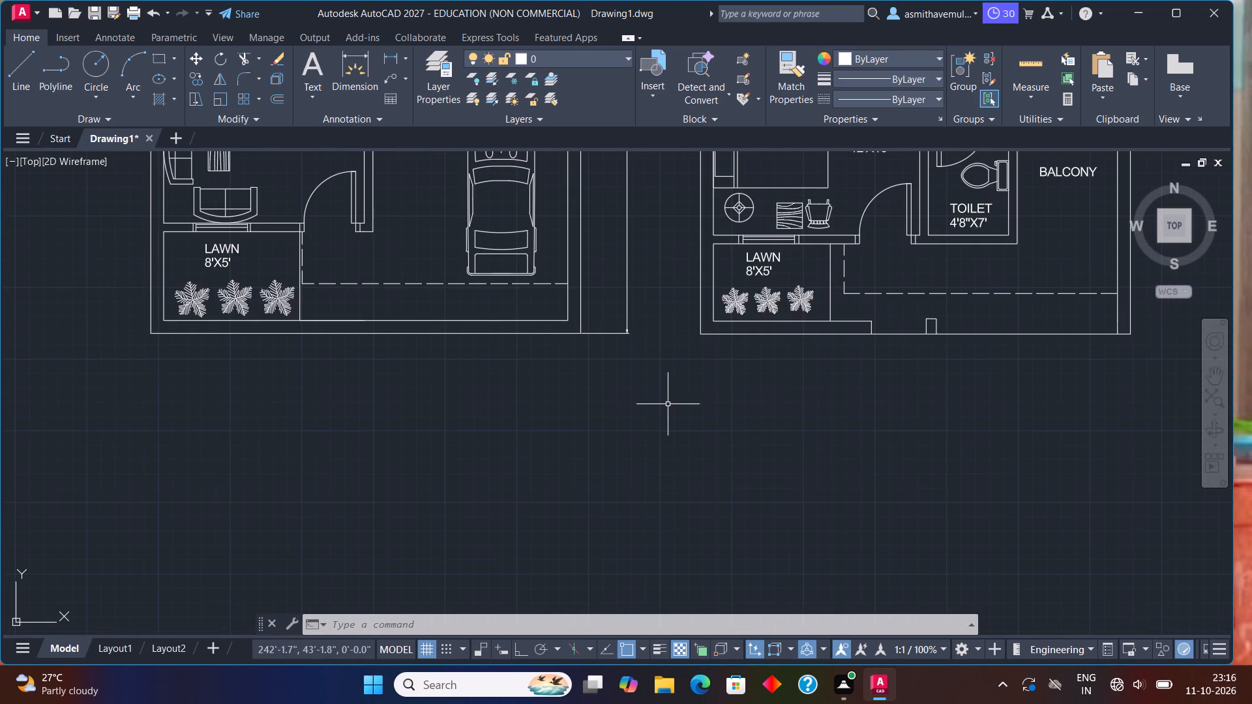
text(TEXT)
key(Return)
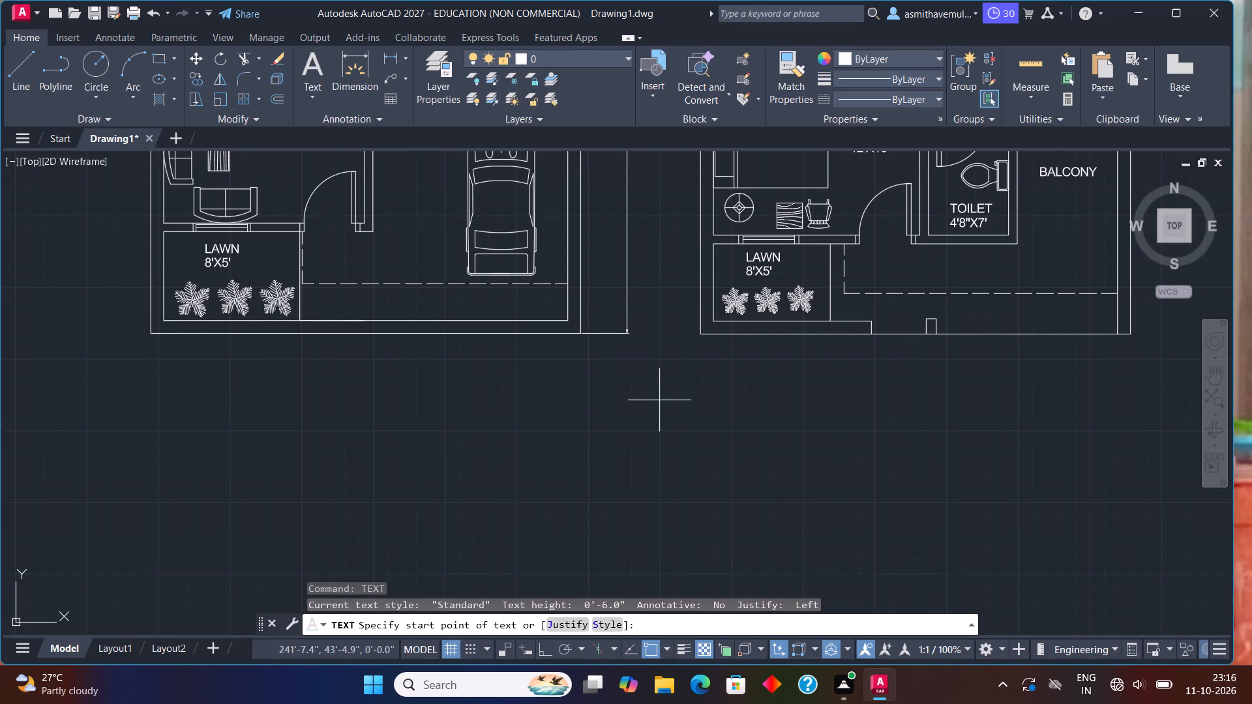
click(558, 449)
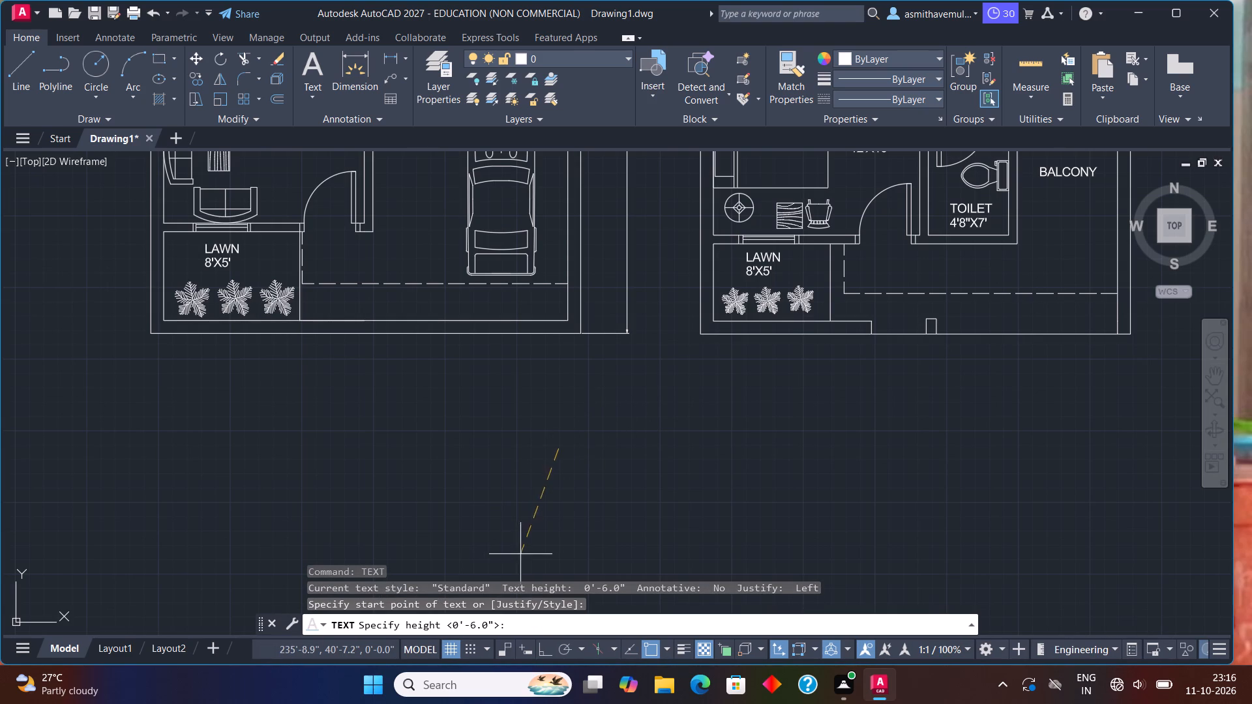
key(1)
key(apostrophe)
key(Return)
key(0)
key(Return)
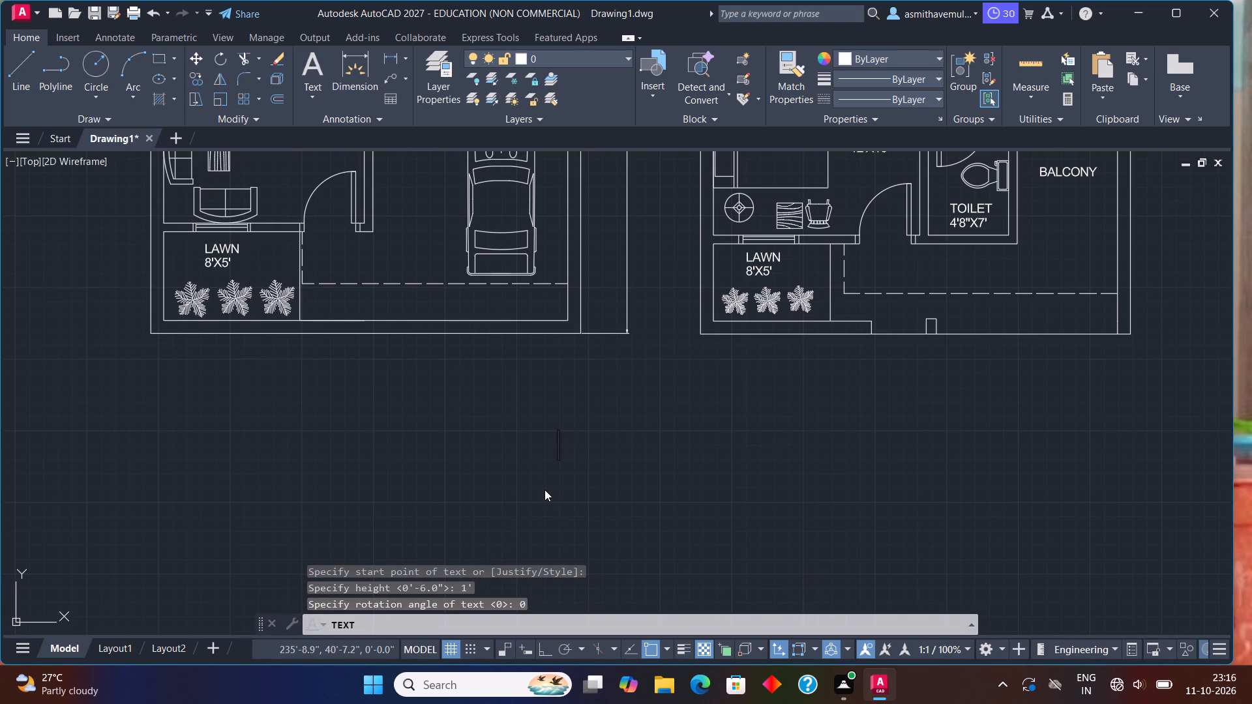
click(572, 485)
key(d)
key(u)
text(PLEX)
key(space)
text(HOUSE)
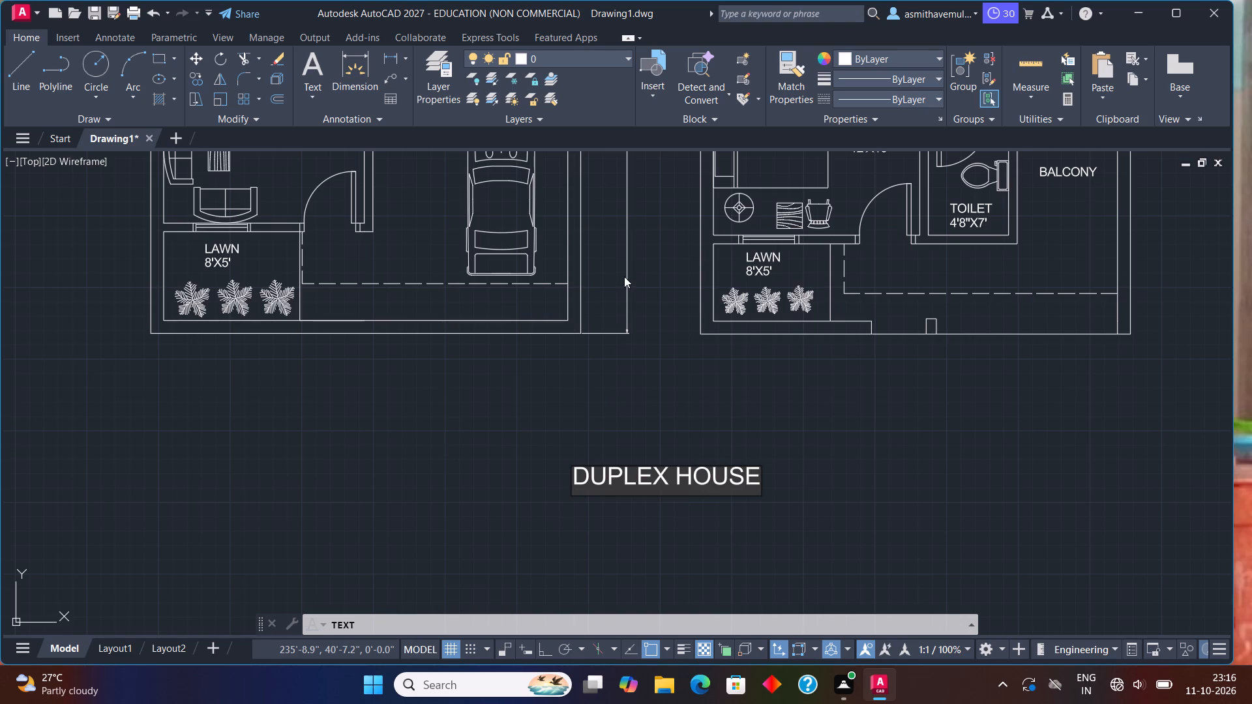
click(820, 449)
key(Escape)
Add a linear dimension for the eastern plan's overall width, placed just north of its northern outer wall.
scroll(791, 411, down, 1)
middle_drag(814, 323, 807, 338)
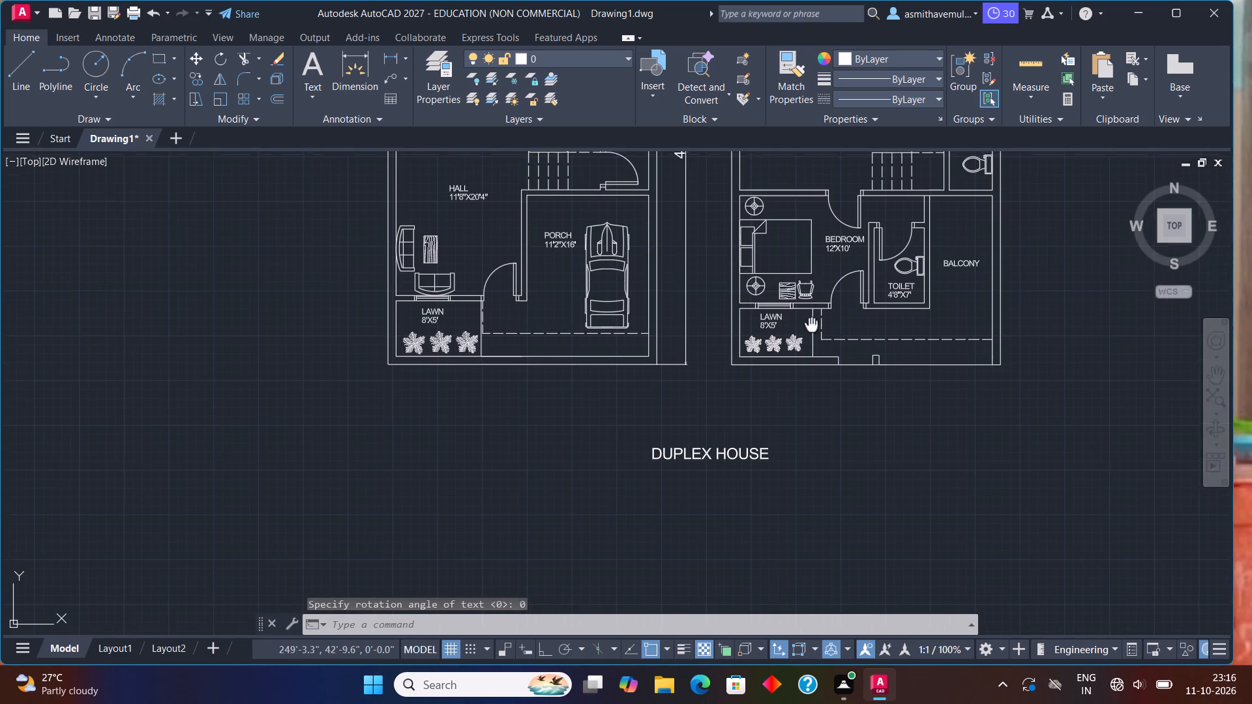
middle_drag(807, 338, 734, 501)
middle_drag(777, 248, 764, 417)
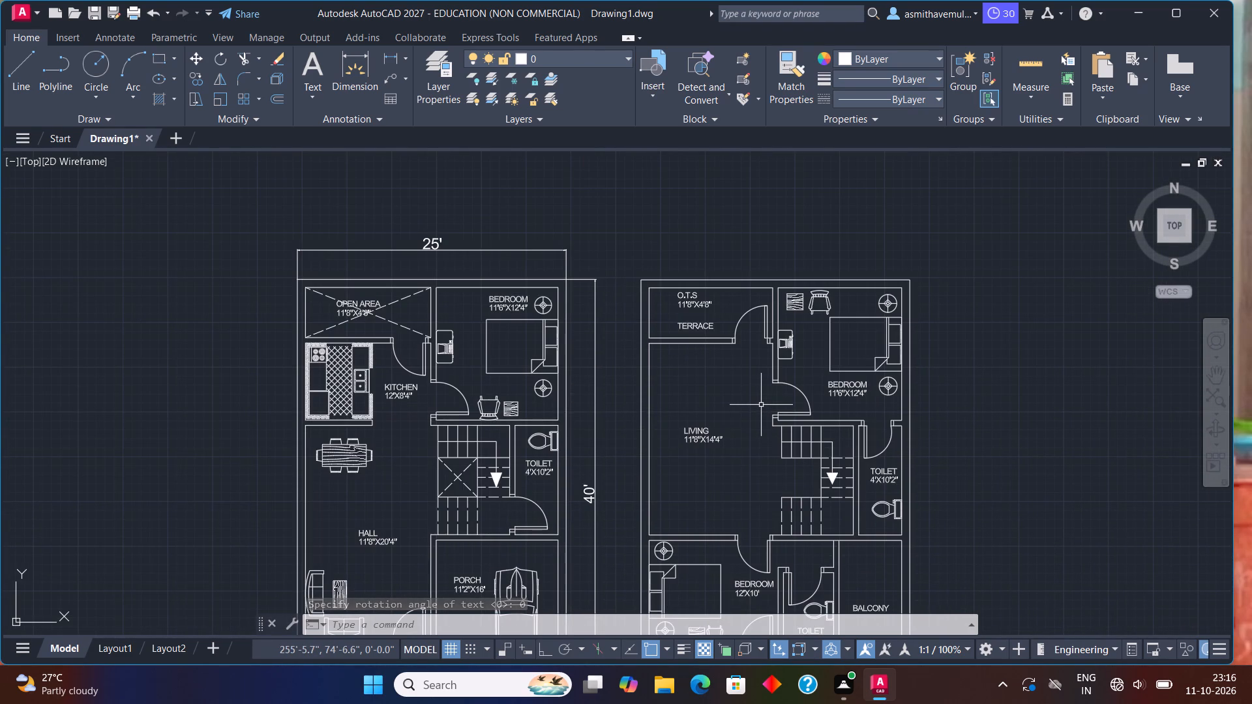
key(d)
key(l)
key(i)
key(Return)
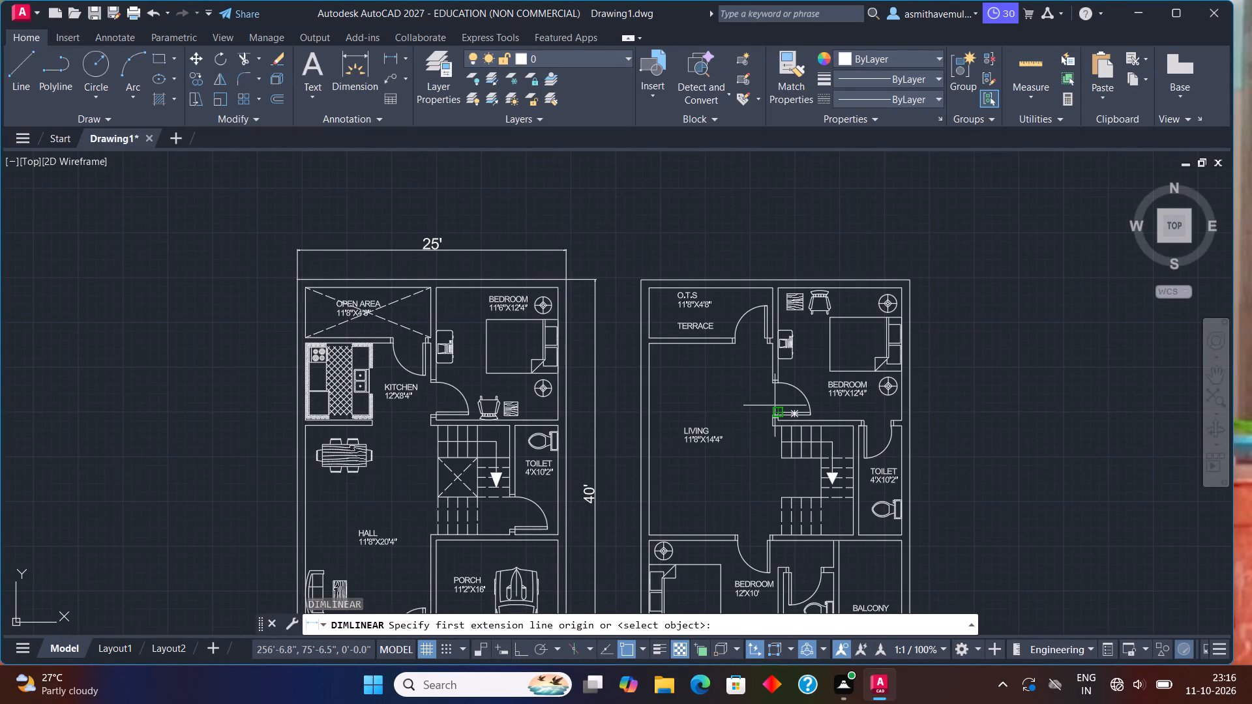
click(644, 276)
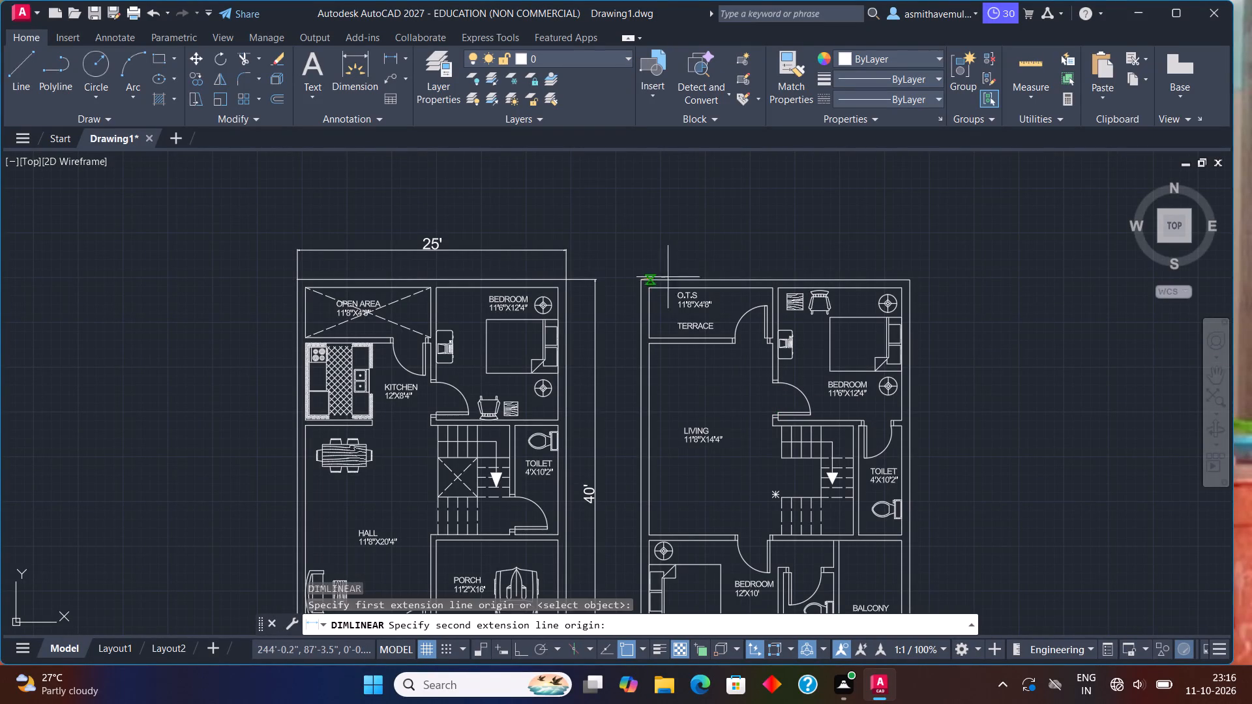
click(912, 284)
click(907, 246)
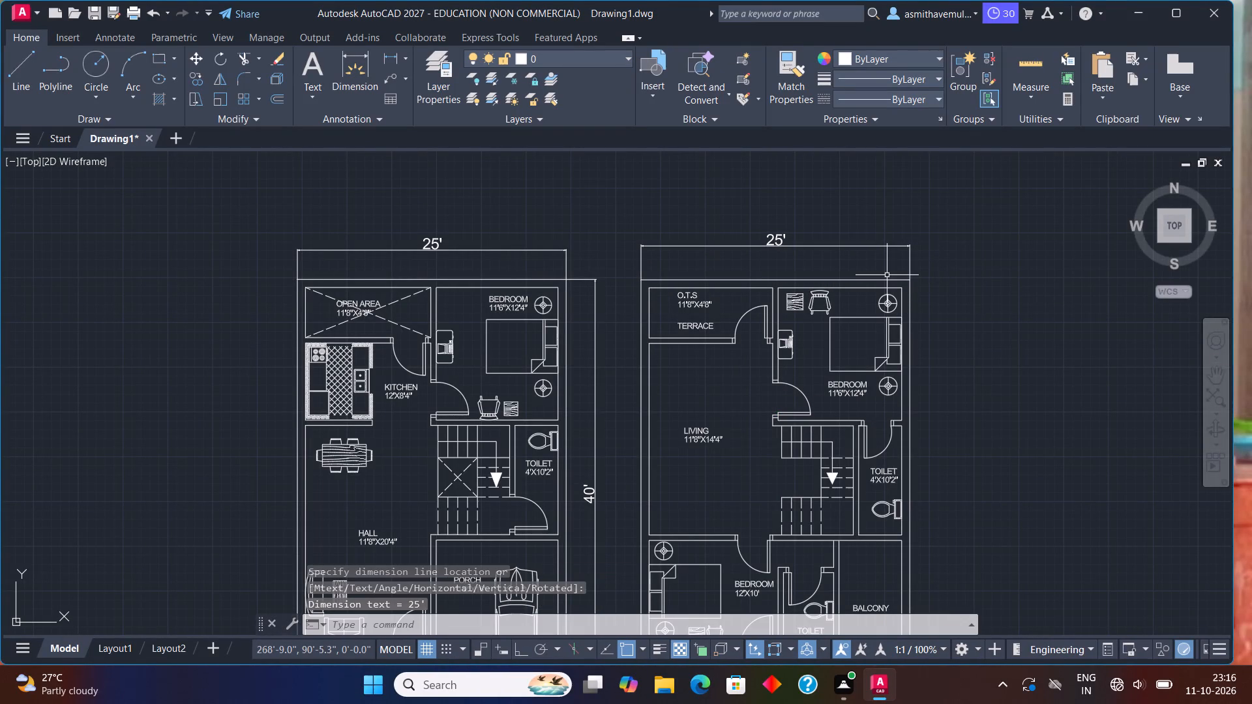
Add a linear dimension for the eastern plan's overall north-south length, placed outside its eastern outer wall.
key(space)
scroll(881, 312, down, 1)
middle_drag(878, 320, 872, 315)
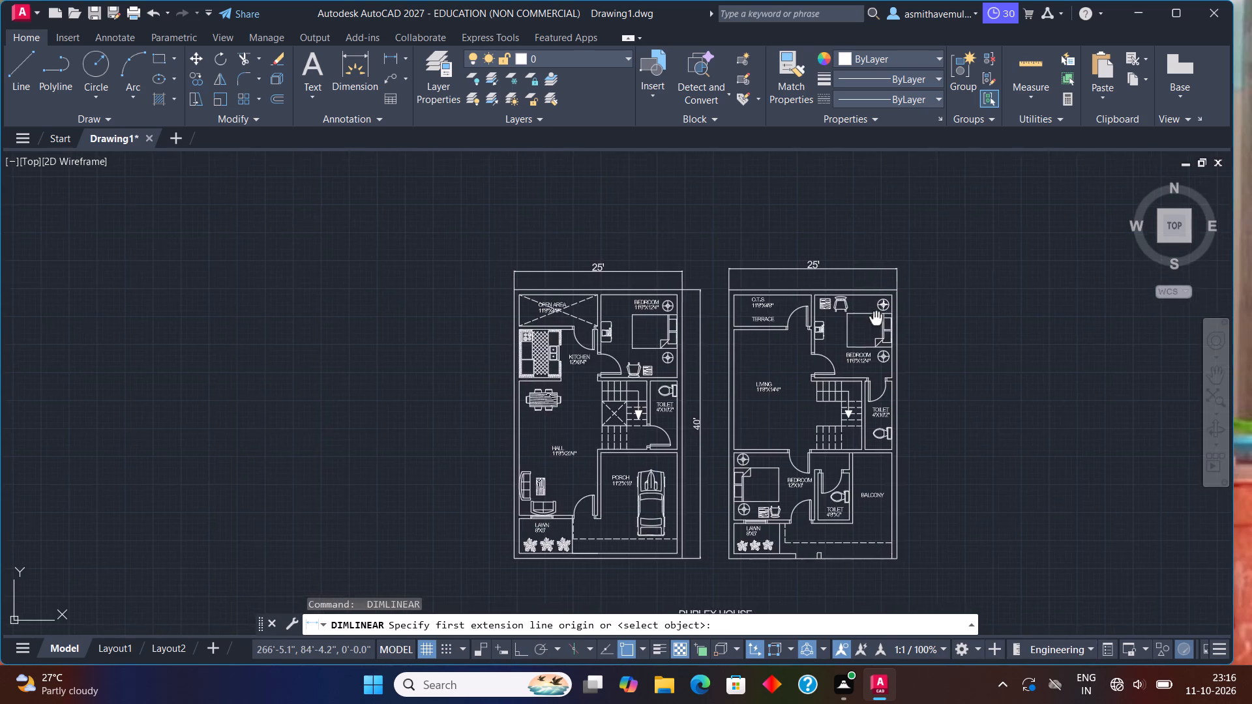
middle_drag(872, 315, 754, 265)
scroll(754, 265, down, 1)
scroll(771, 259, up, 2)
click(763, 233)
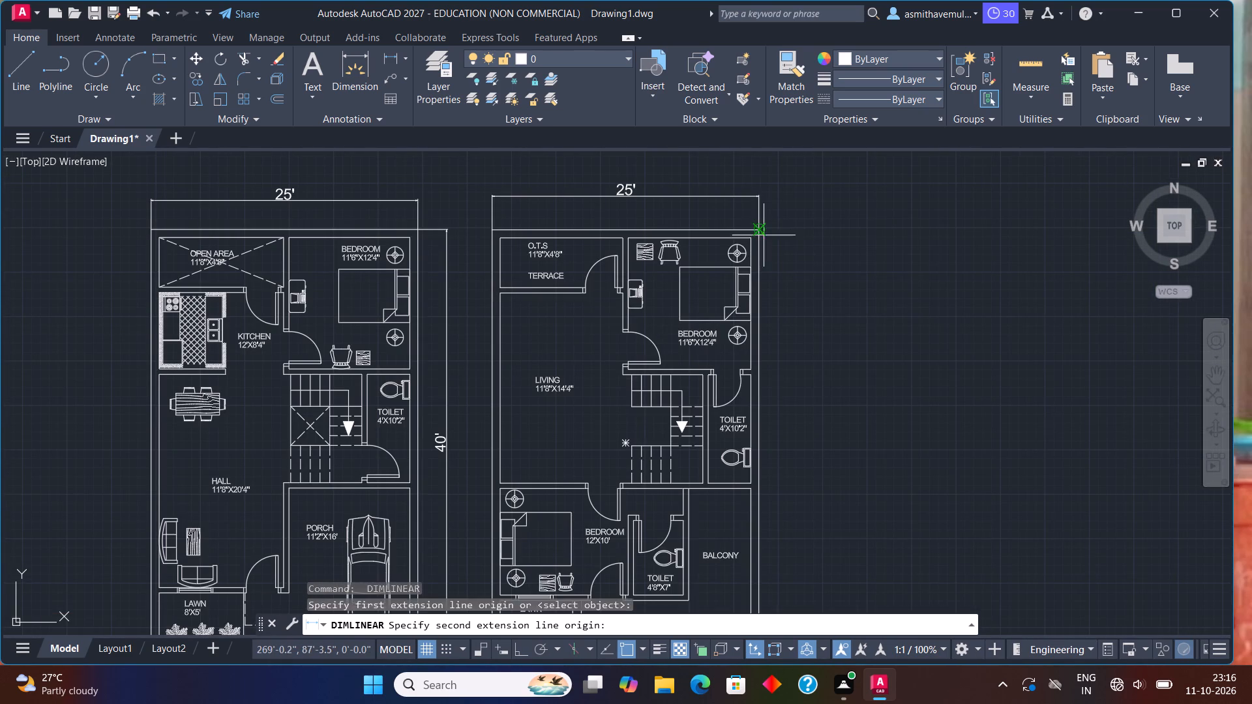
scroll(781, 366, down, 1)
middle_drag(760, 441, 732, 323)
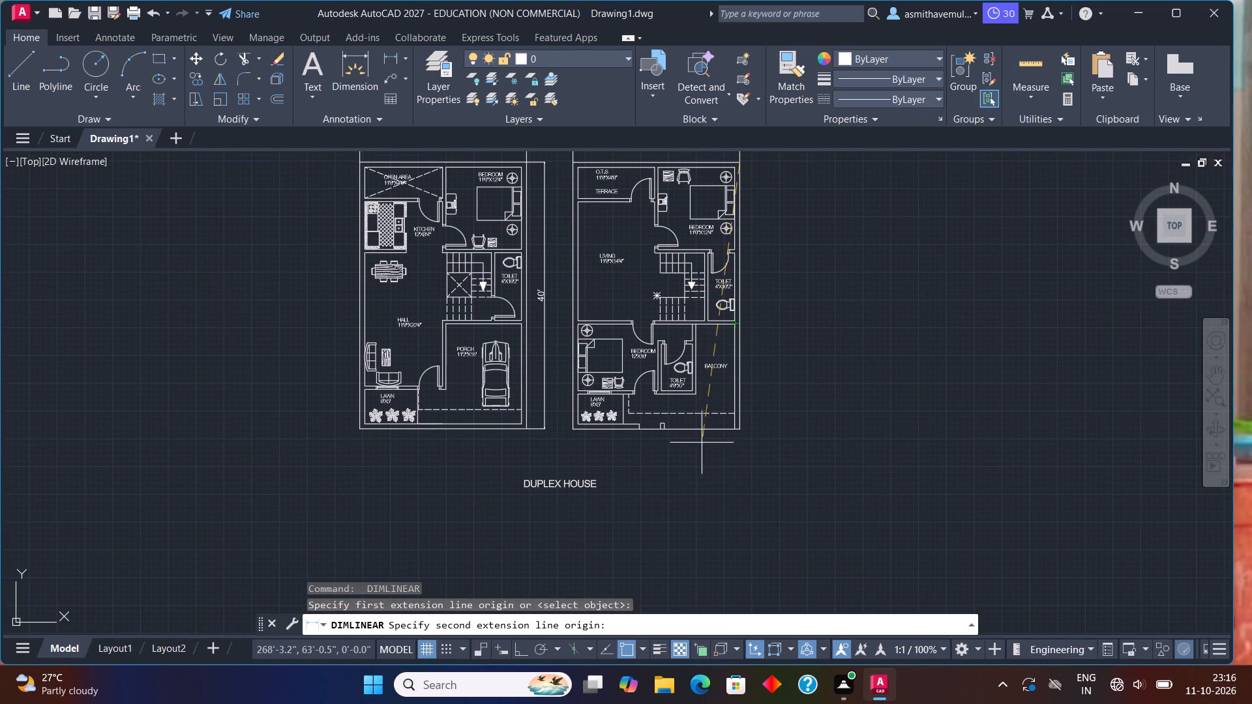
scroll(708, 439, up, 1)
click(762, 424)
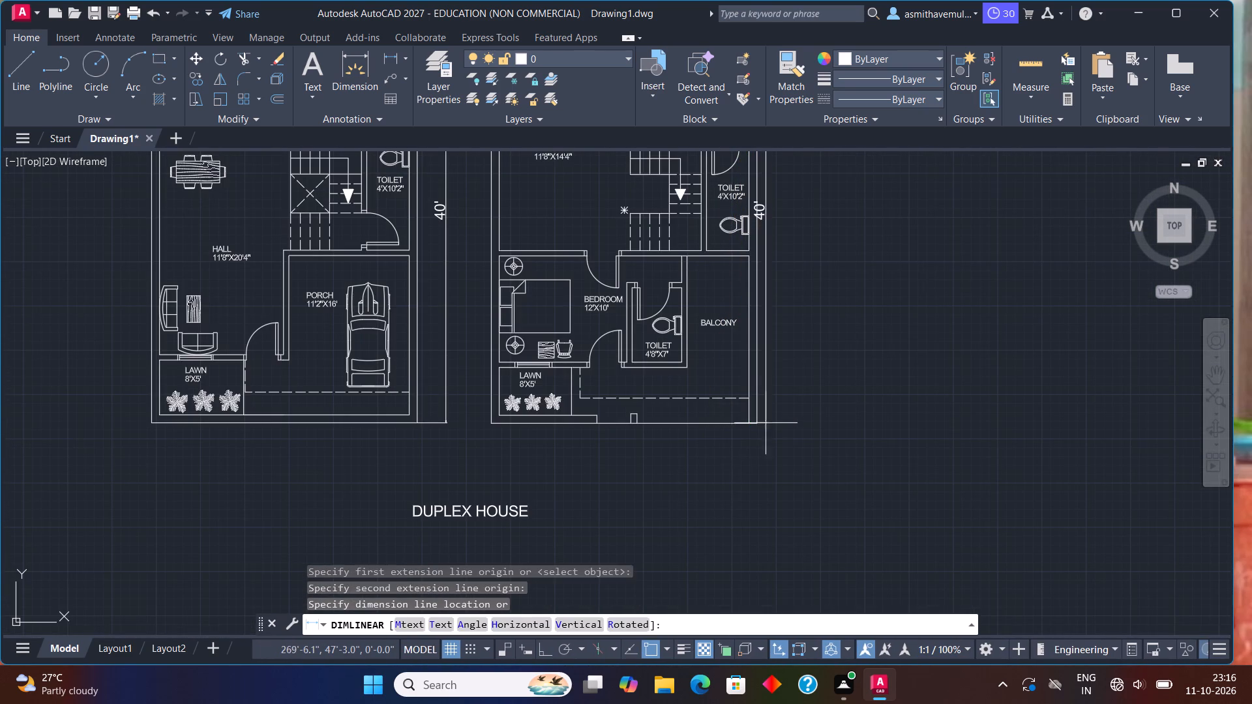
click(827, 403)
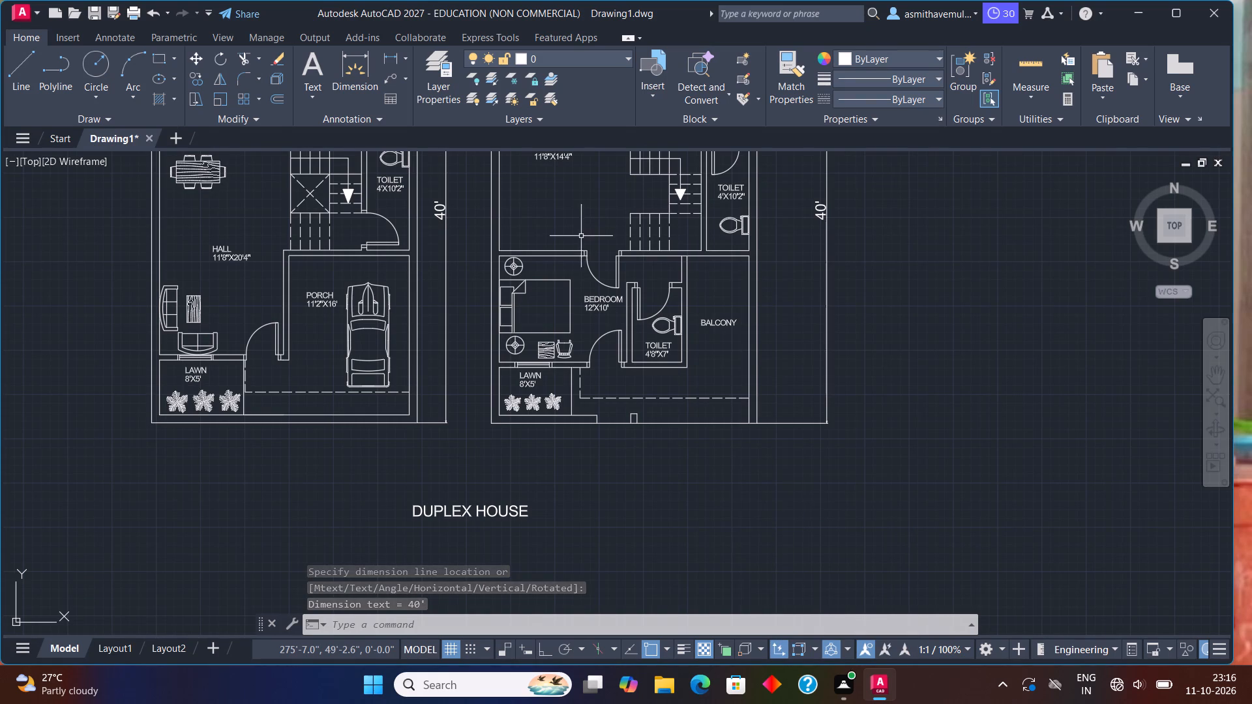
Draw a horizontal line between the midpoints of the side walls, separating the O.T.S area from the TERRACE in the eastern plan.
middle_drag(639, 274, 830, 396)
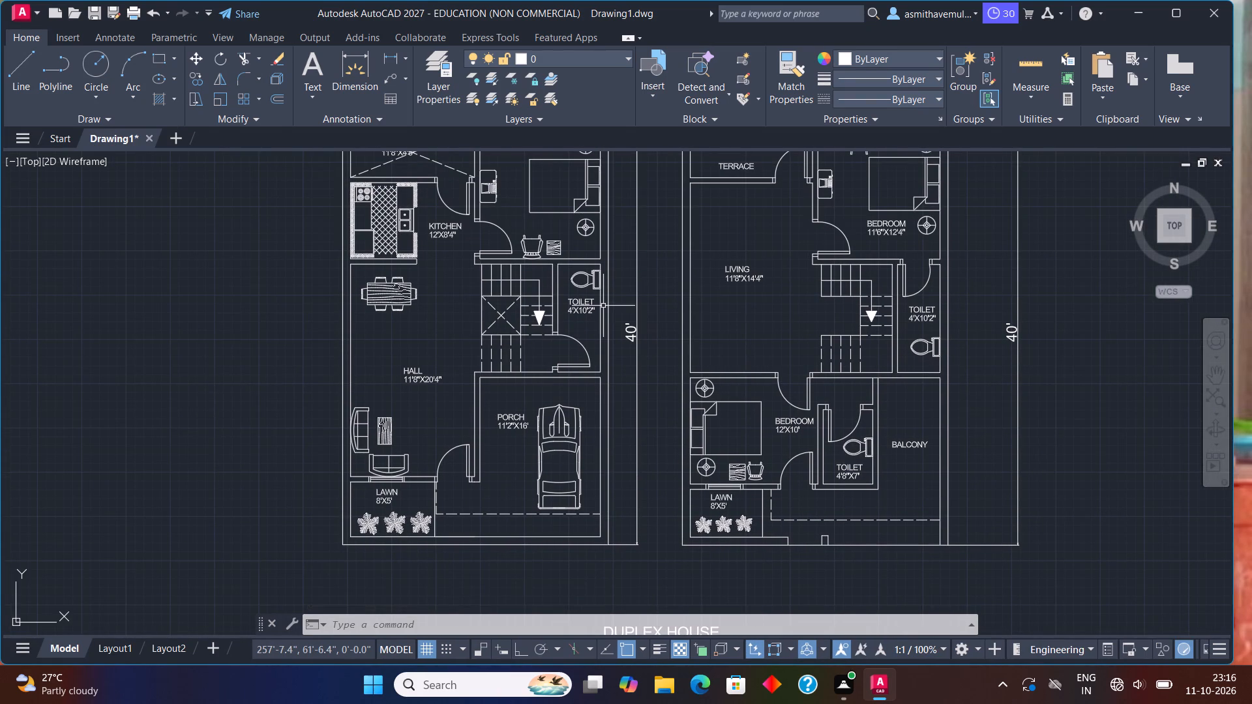
middle_drag(709, 288, 676, 521)
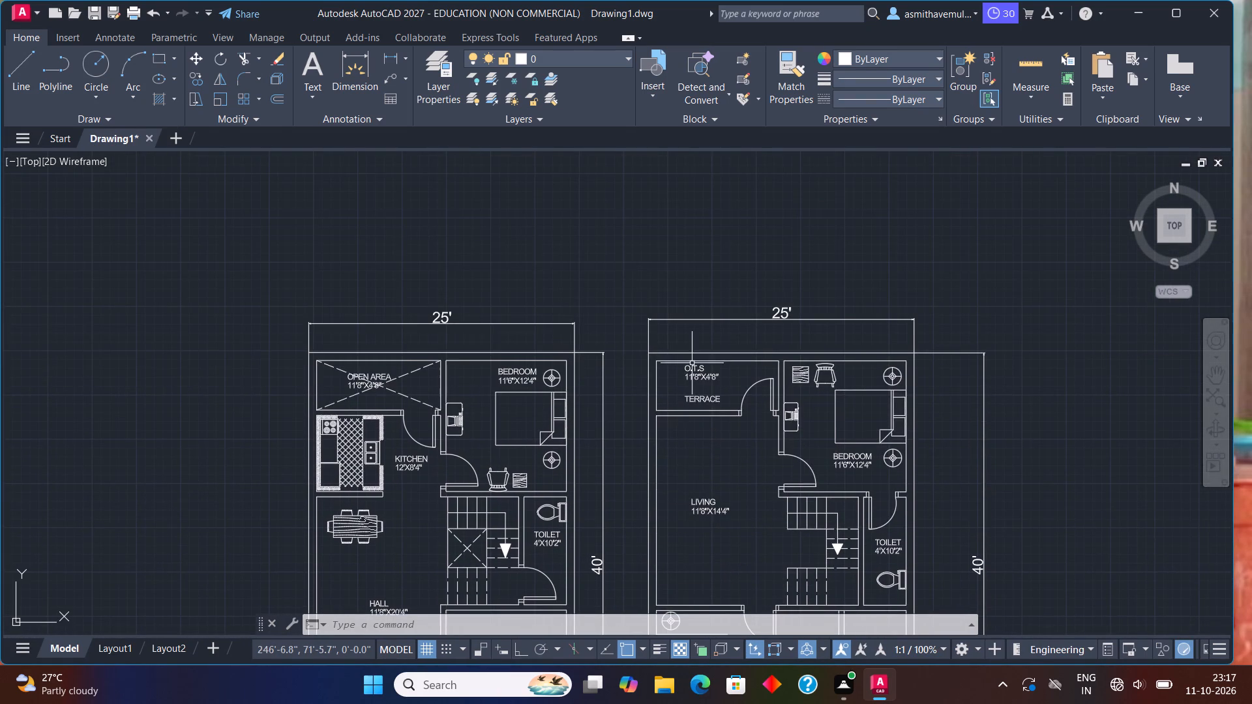
scroll(693, 361, up, 2)
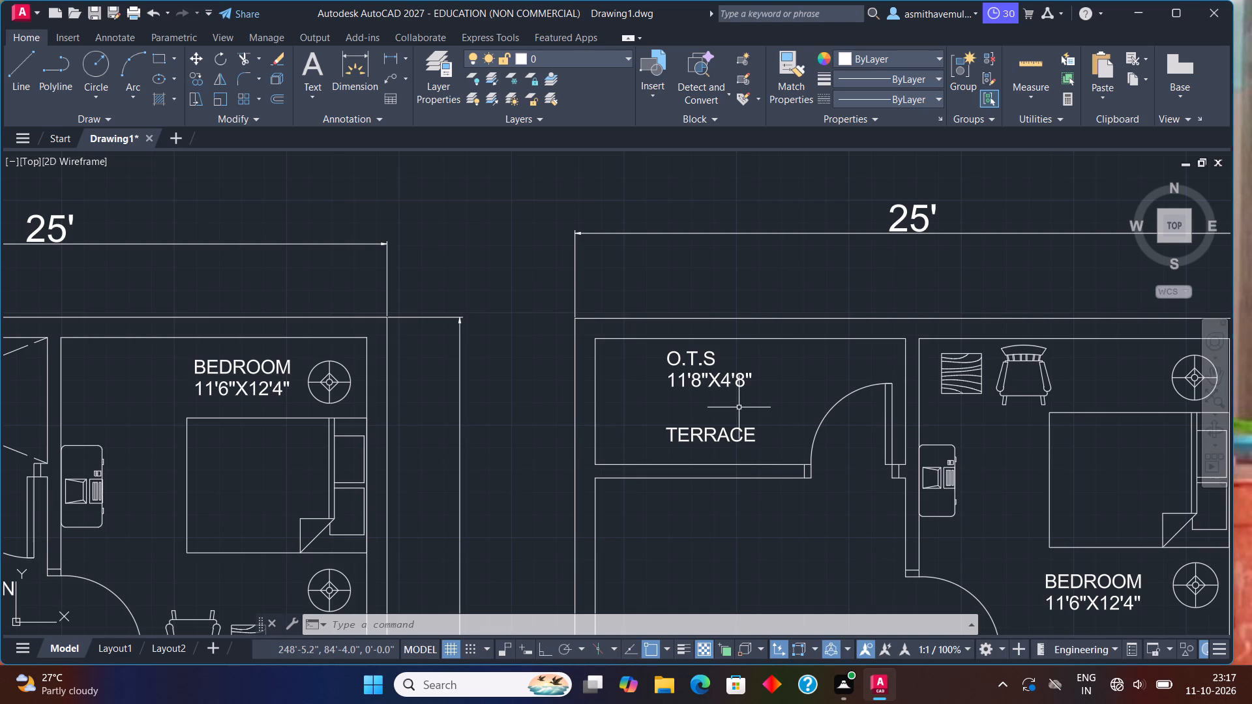
key(l)
key(Return)
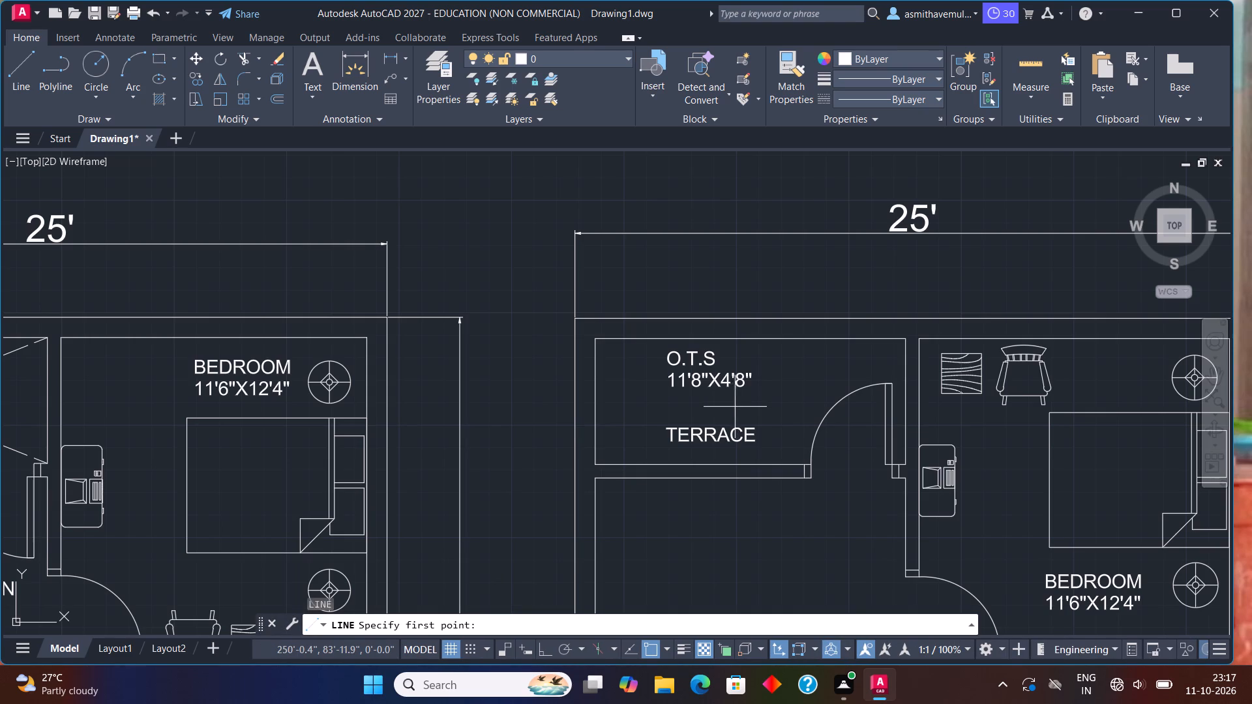
click(599, 401)
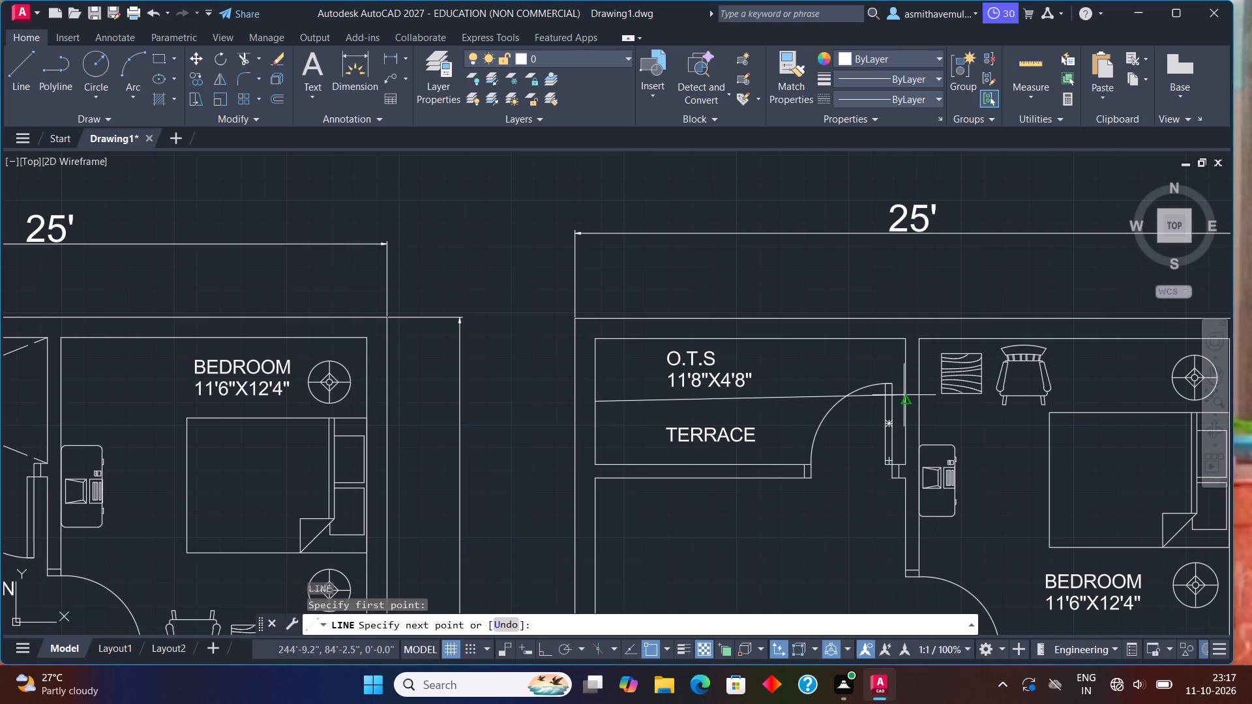
click(904, 400)
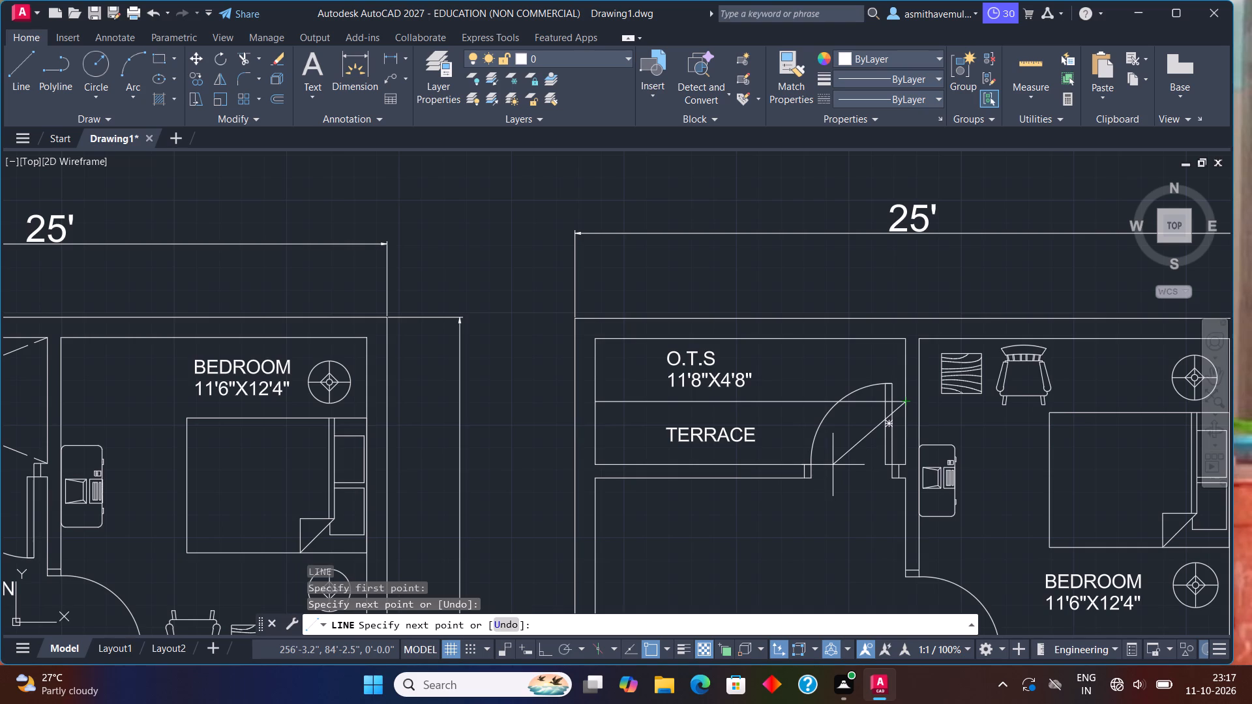
key(Escape)
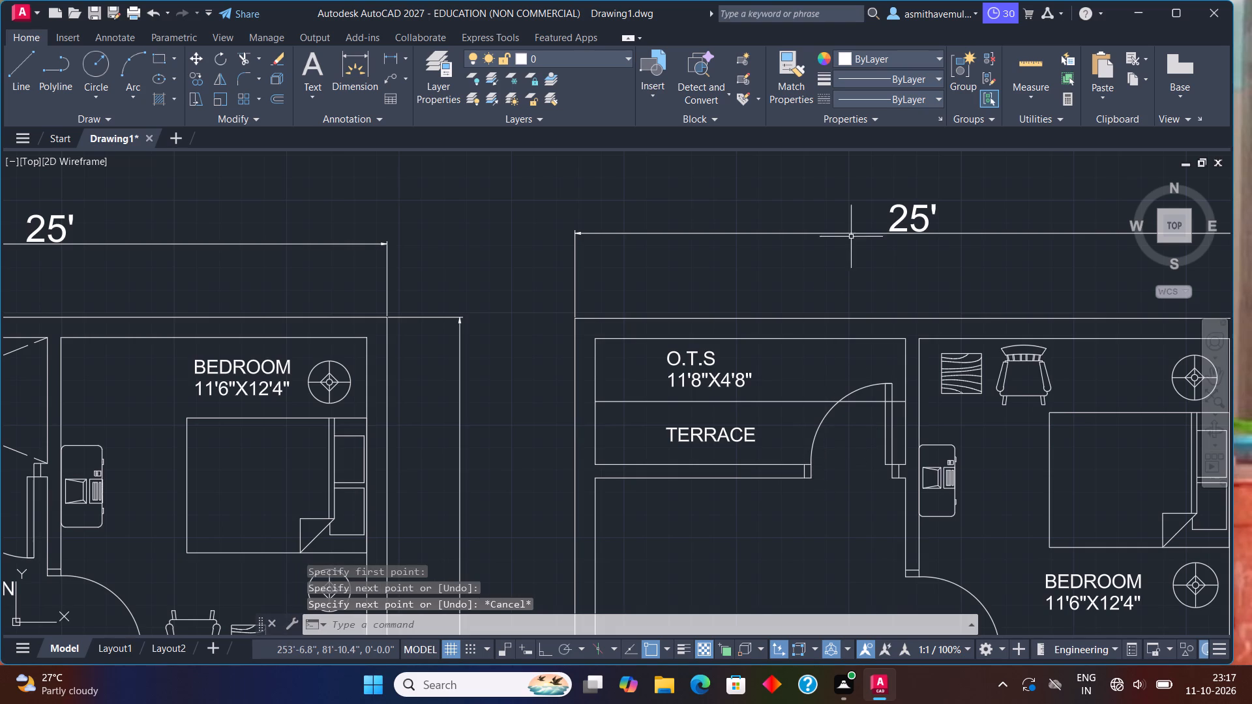
Set the current linetype to the dashed ACAD style and draw a diagonal from the O.T.S area's northwest corner to its southeast corner, Ortho off.
click(880, 96)
click(901, 153)
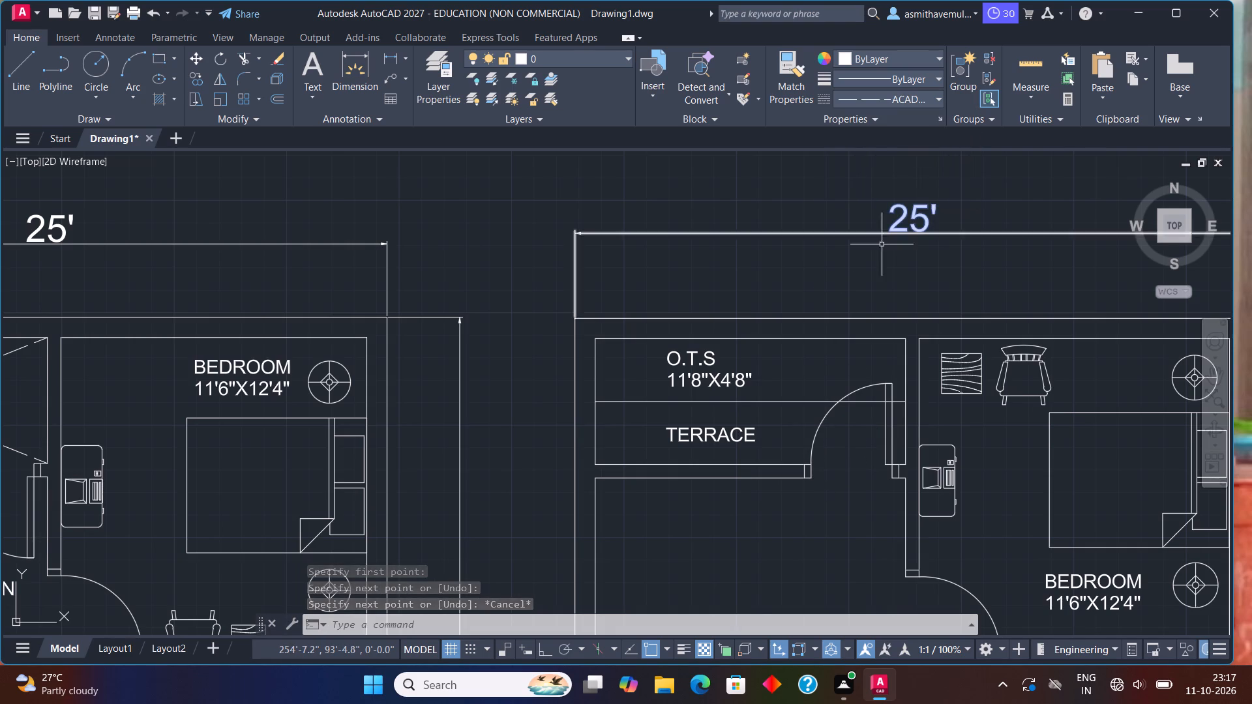
key(F8)
key(l)
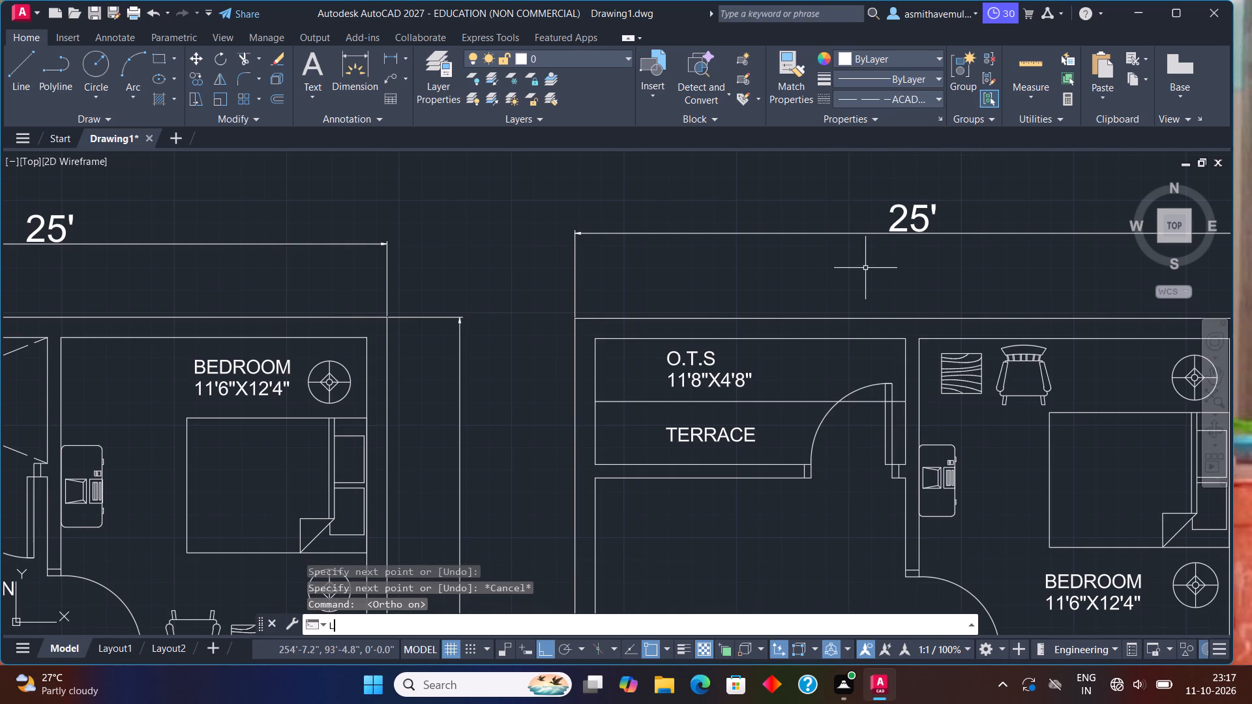
key(Return)
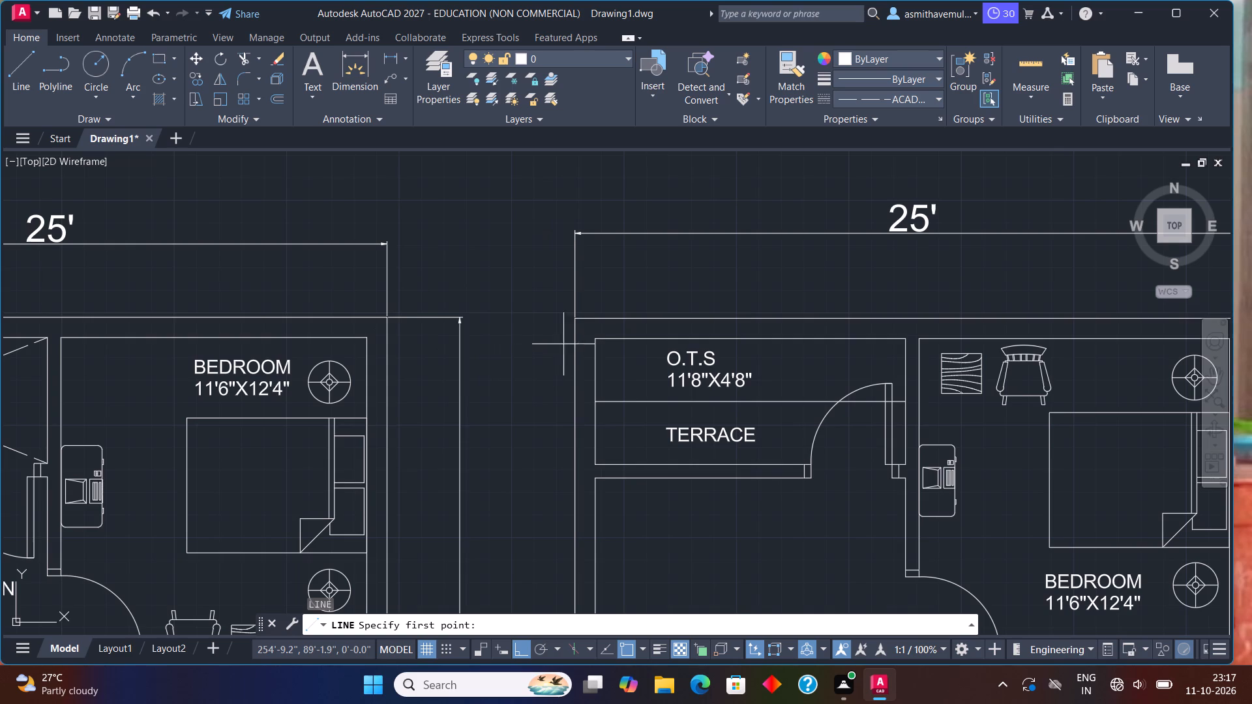
drag(599, 338, 605, 340)
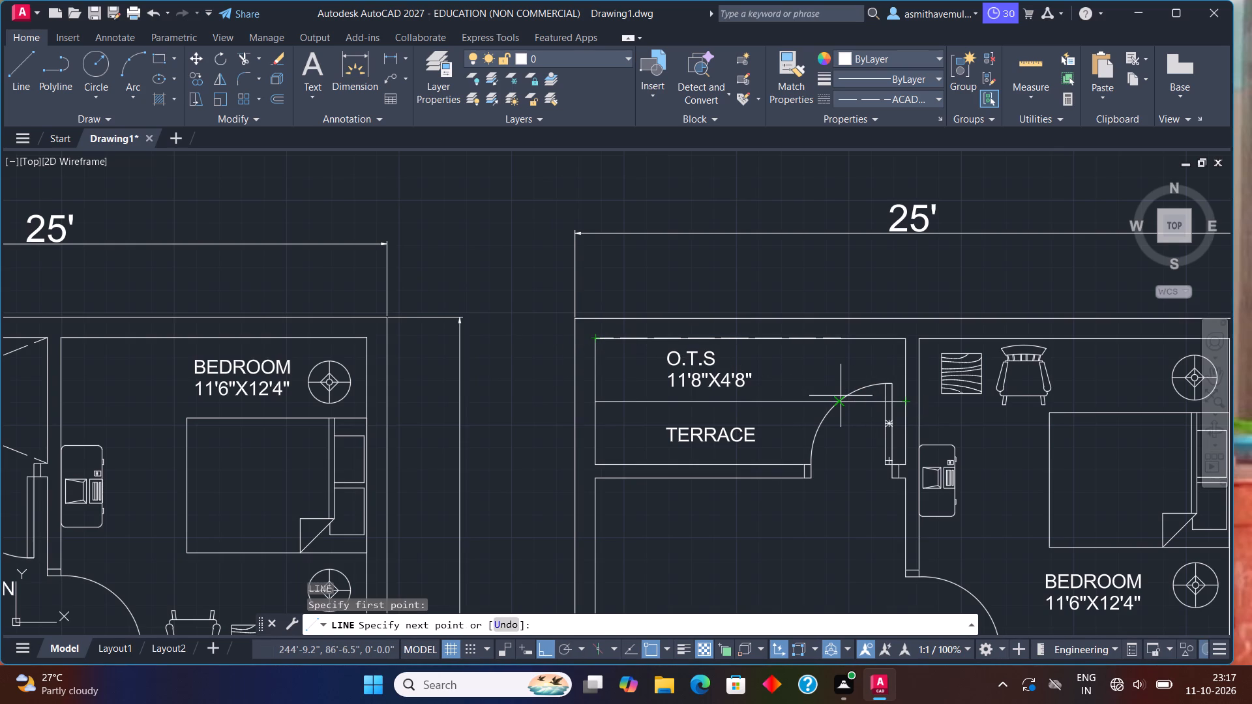
key(F8)
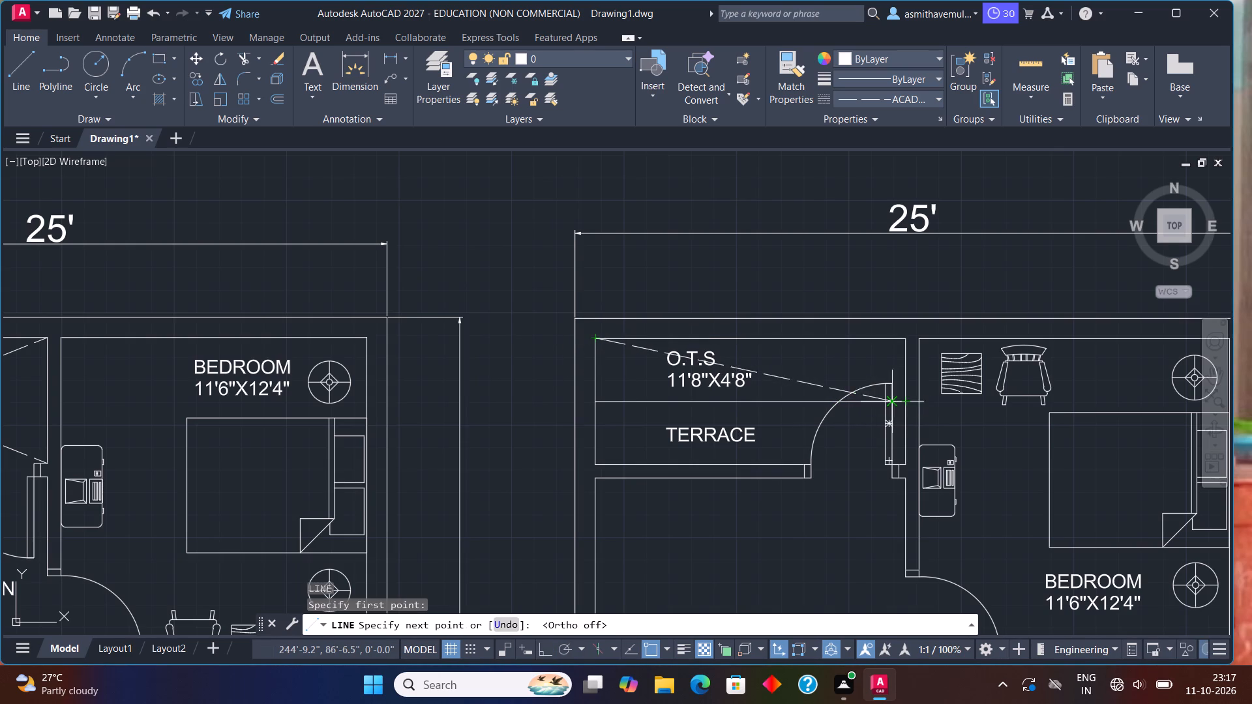
click(904, 400)
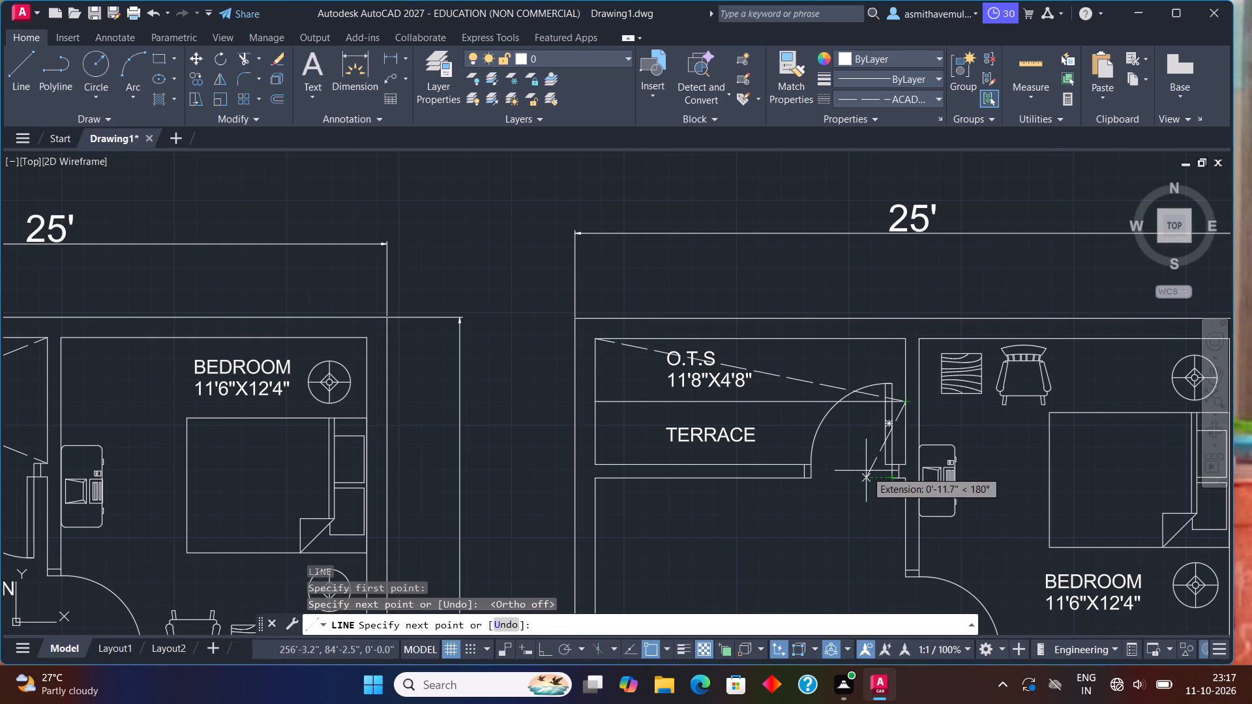
key(Escape)
Draw the second dashed diagonal across the eastern plan's O.T.S area, from its southwest corner to its northeast corner.
key(space)
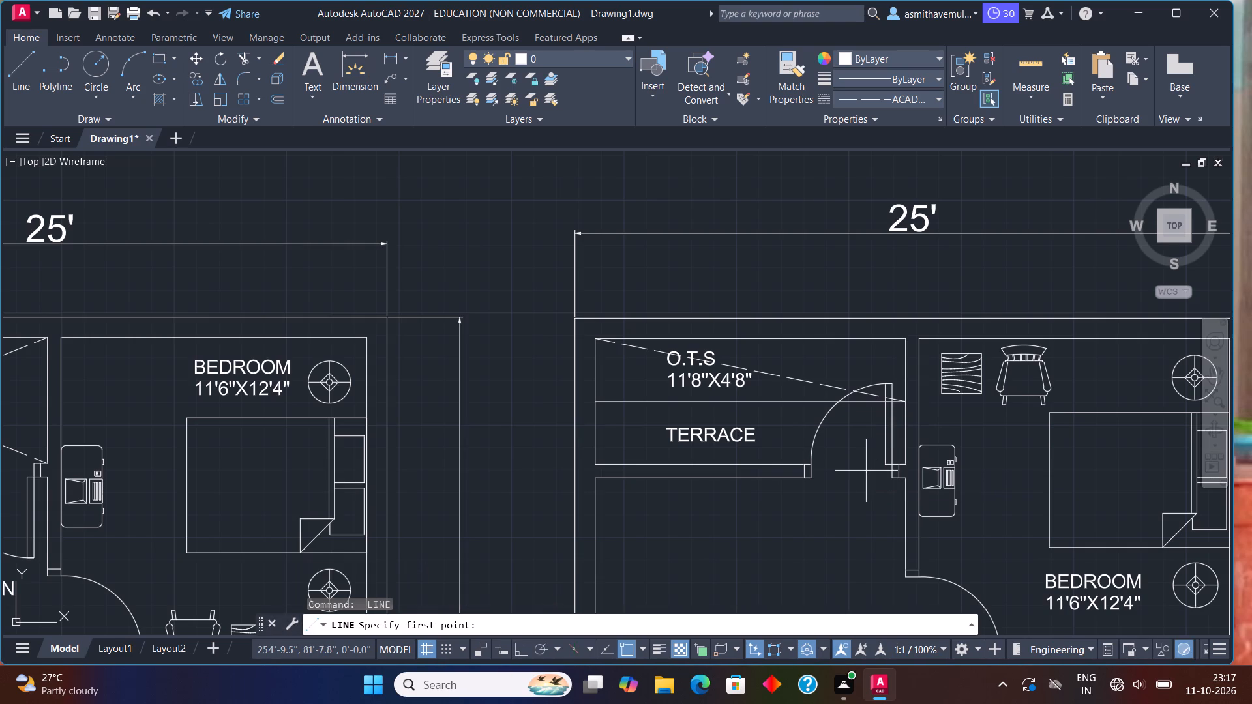
click(600, 404)
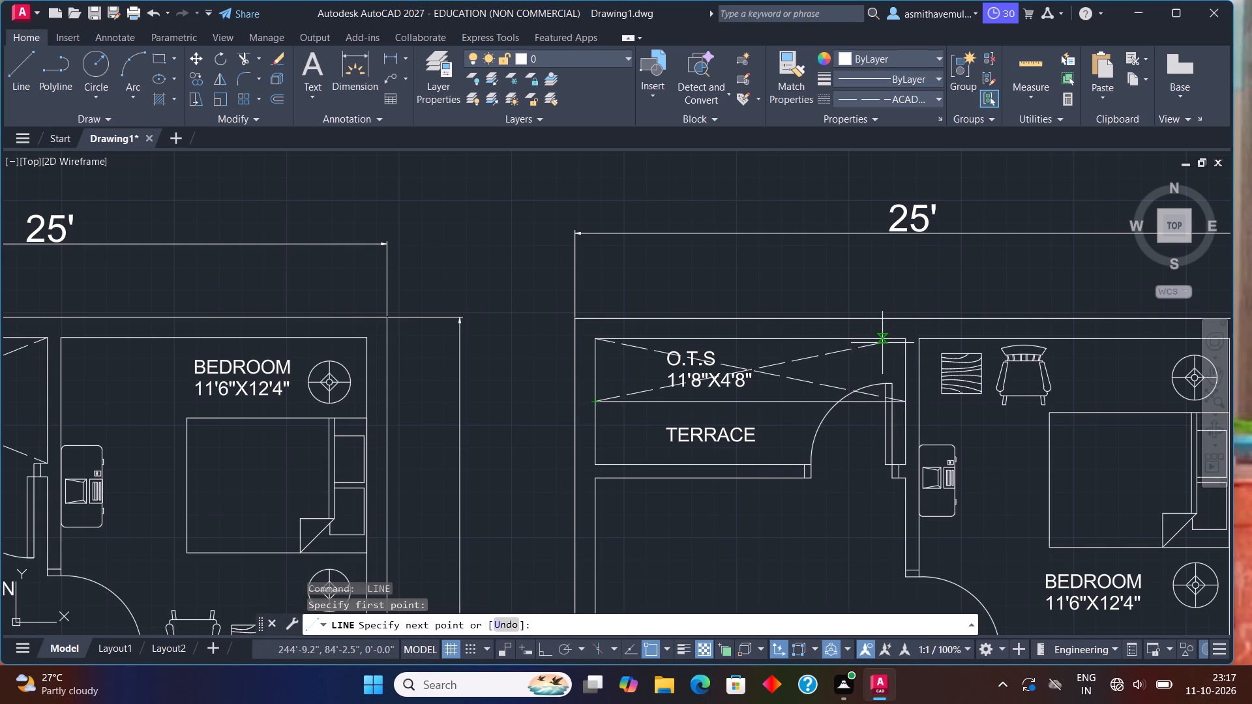
click(904, 341)
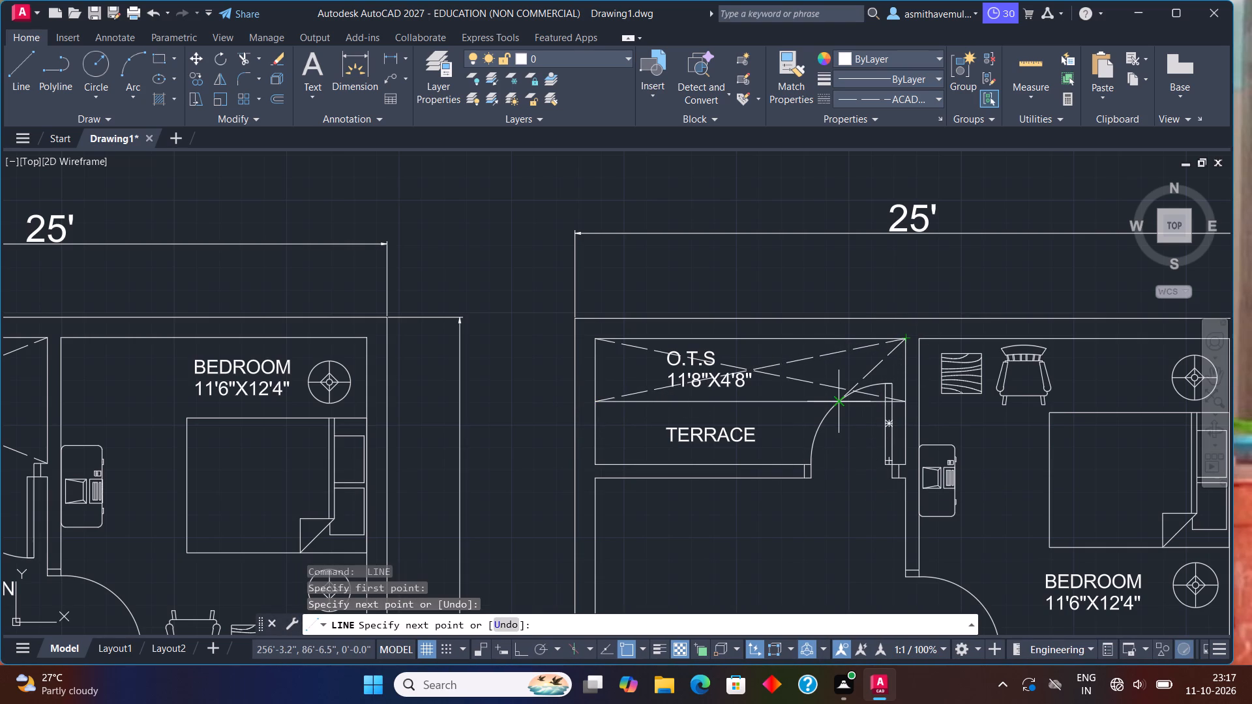
key(Escape)
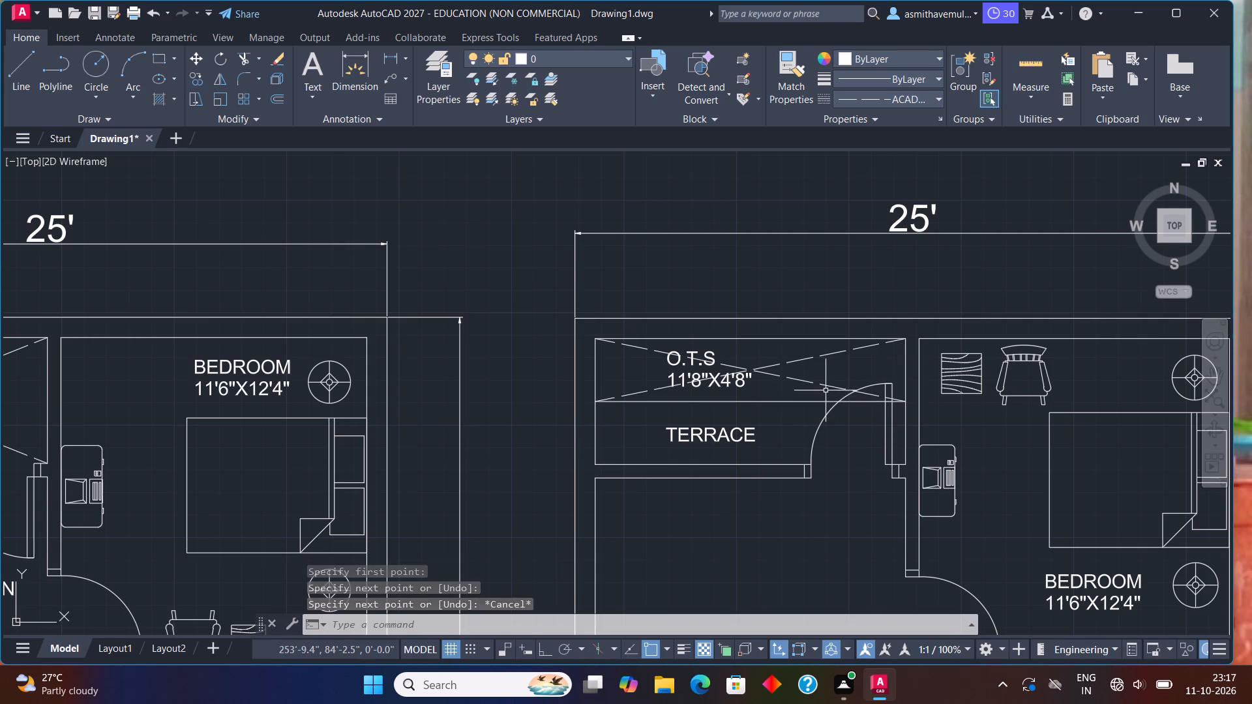
Draw a dashed diagonal across the square gap between the eastern plan's western stair flights, from its southeast corner to its northwest corner.
scroll(772, 404, down, 1)
middle_drag(793, 434, 674, 328)
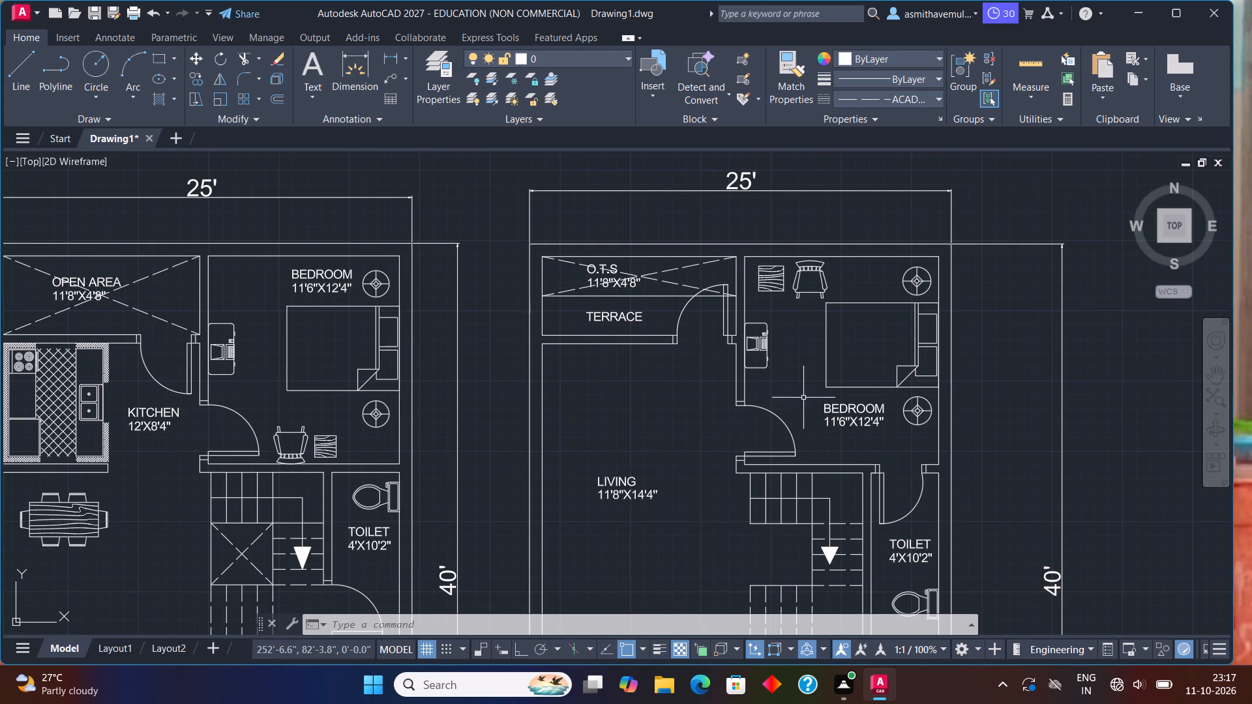
middle_drag(848, 422, 748, 300)
scroll(743, 293, up, 1)
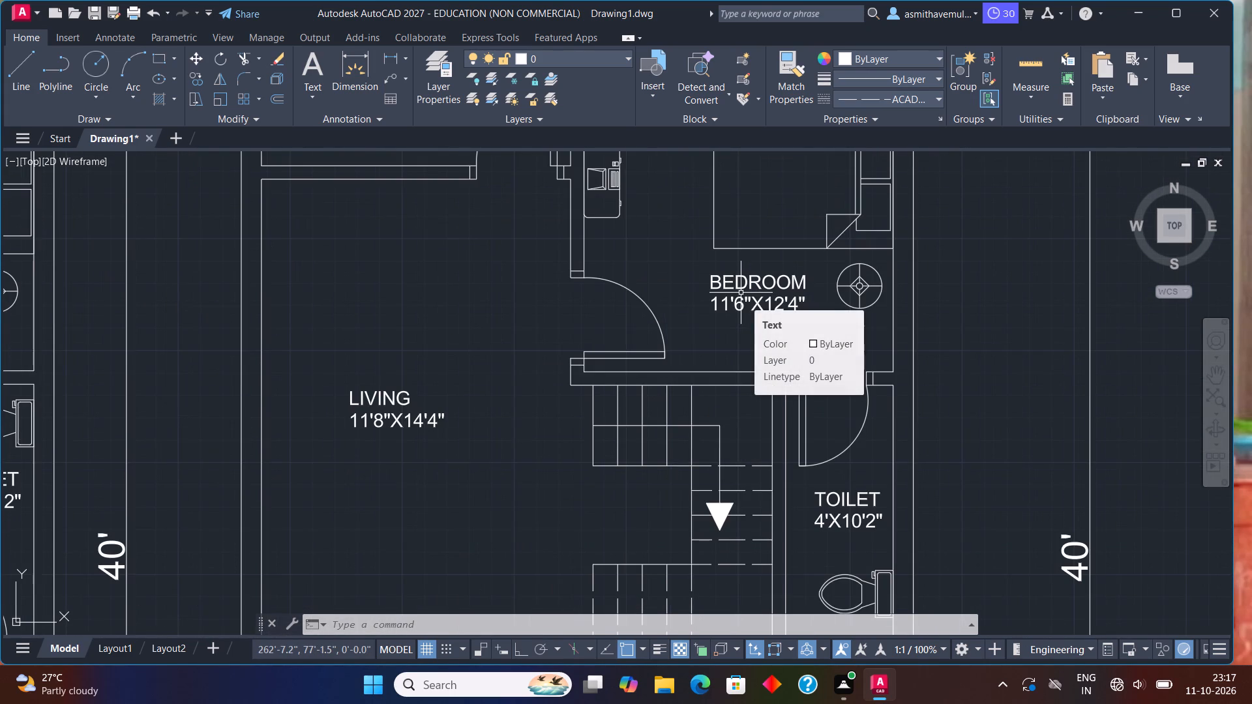
scroll(691, 316, down, 1)
middle_drag(549, 407, 548, 321)
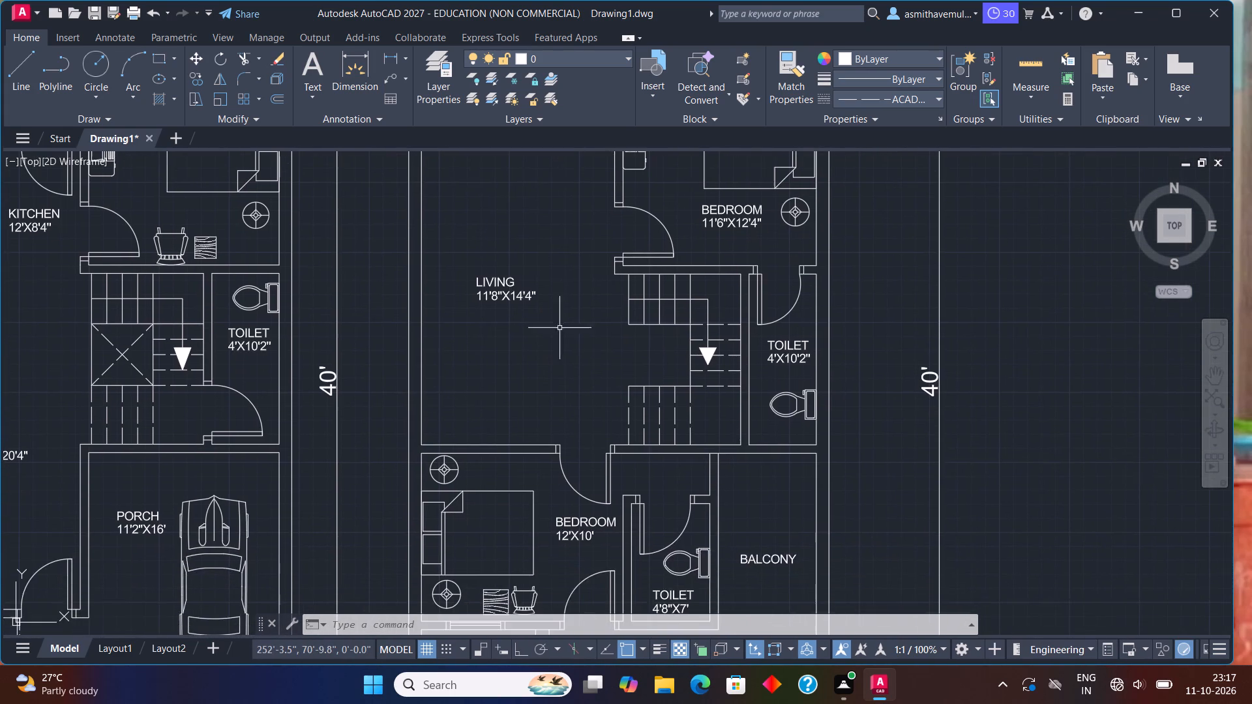
scroll(691, 411, up, 1)
scroll(616, 349, up, 1)
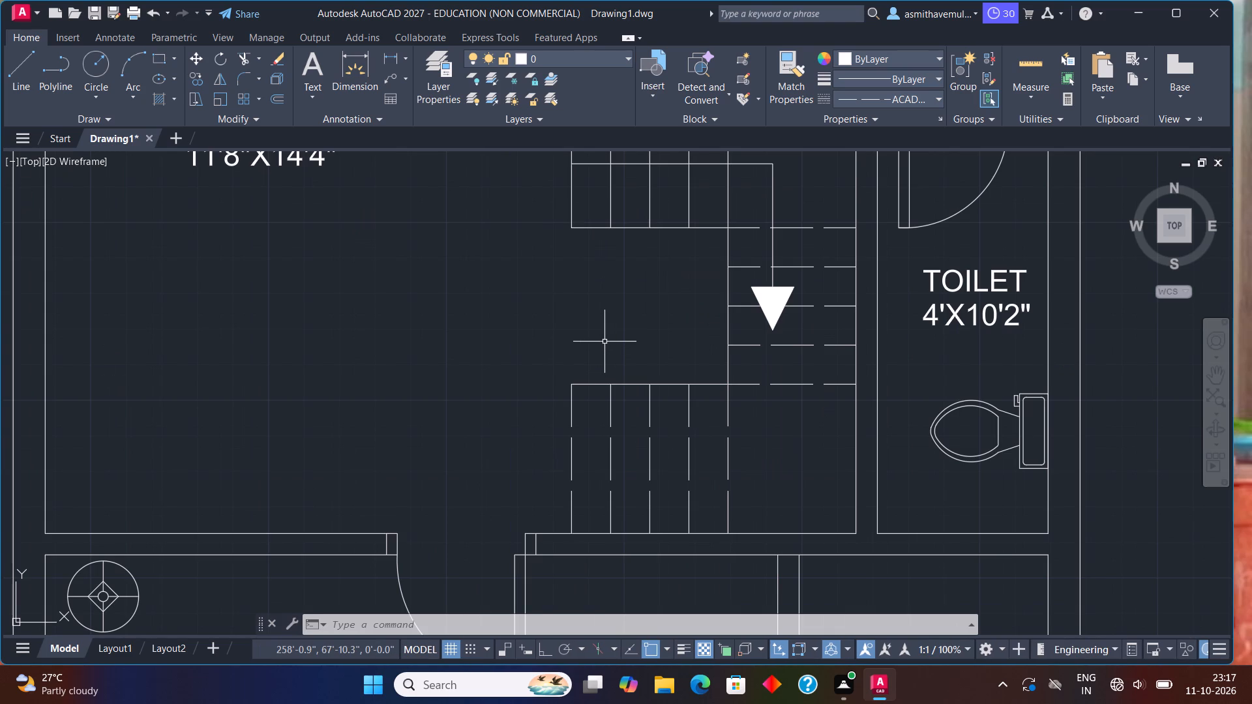
key(l)
key(Return)
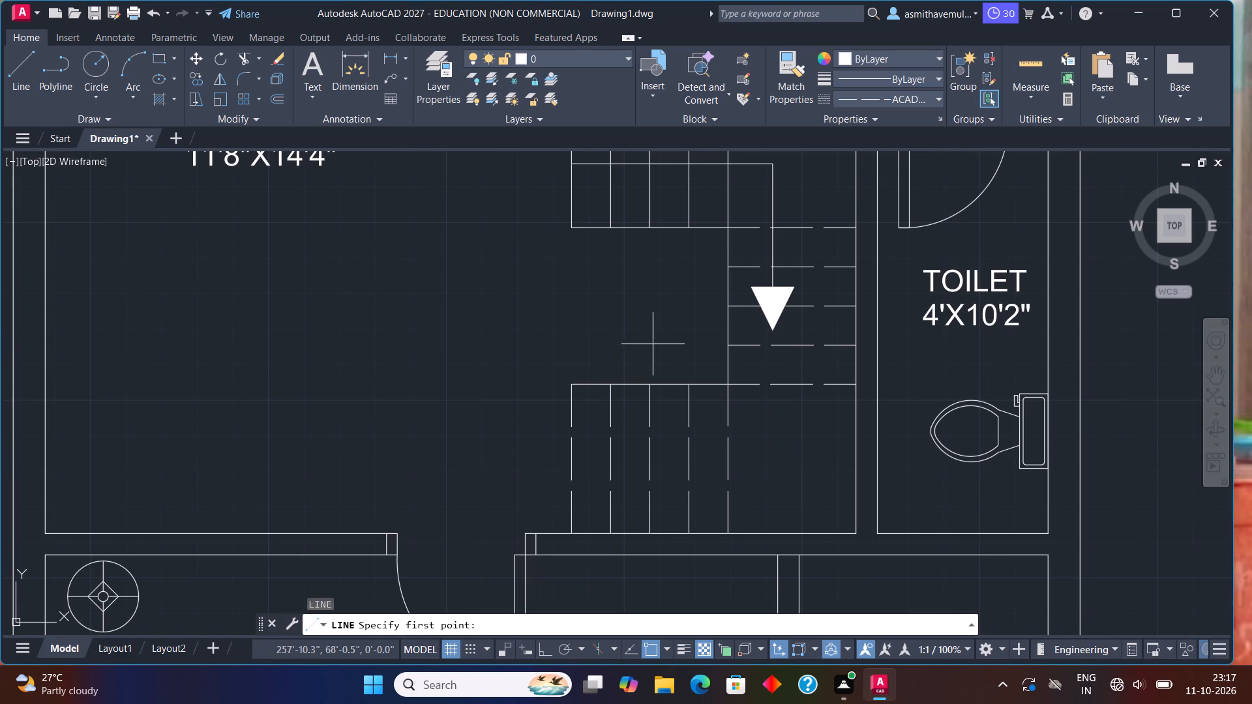
click(726, 383)
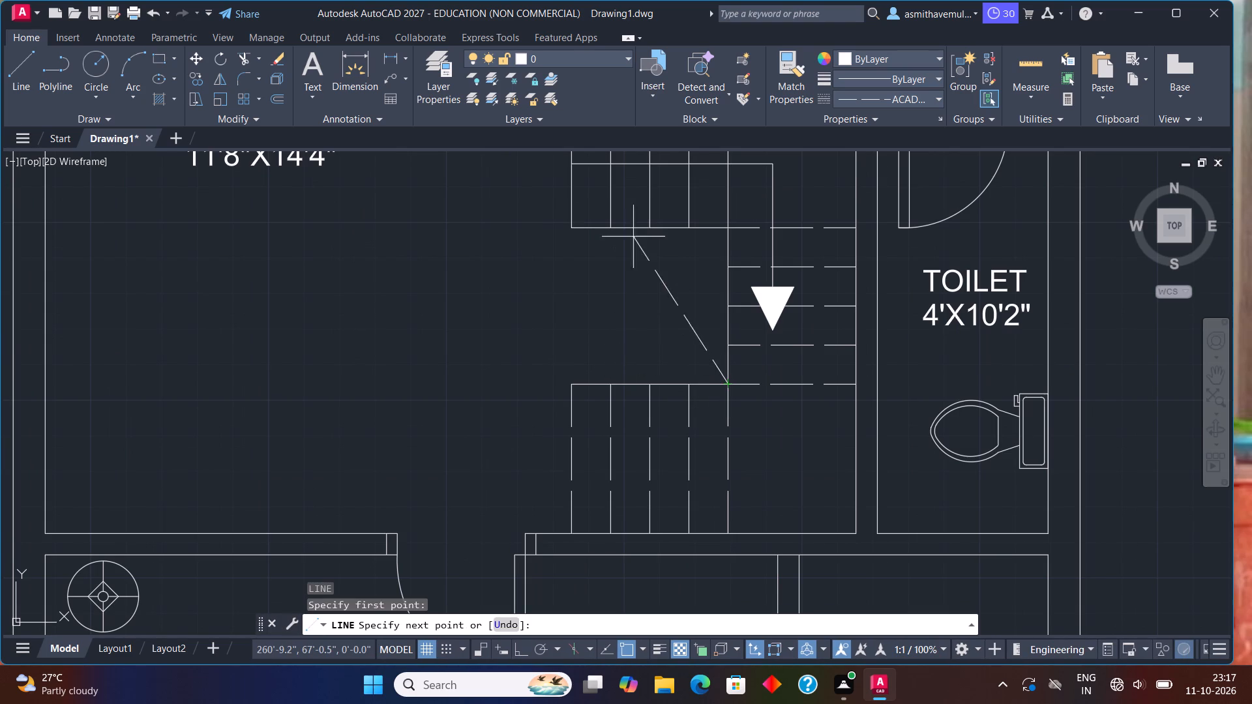
click(574, 228)
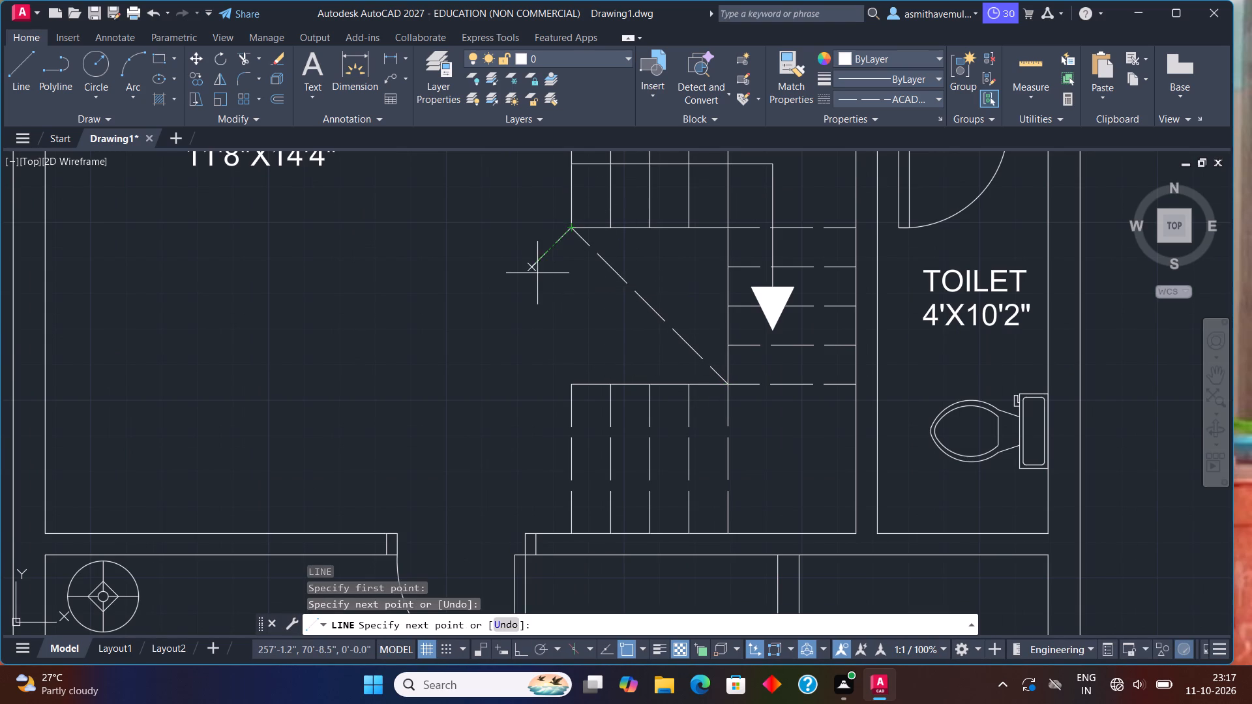
key(Escape)
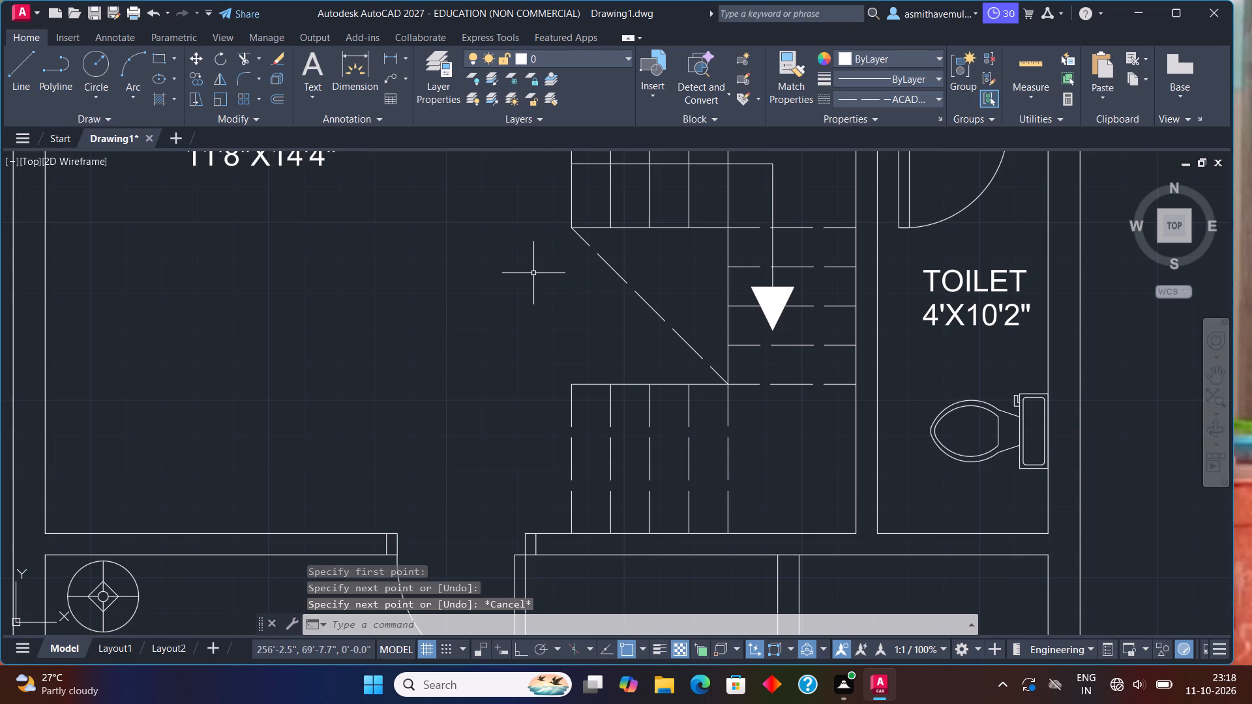
Draw the crossing dashed diagonal in the same stair gap, from its southwest corner to its northeast corner.
key(l)
key(Return)
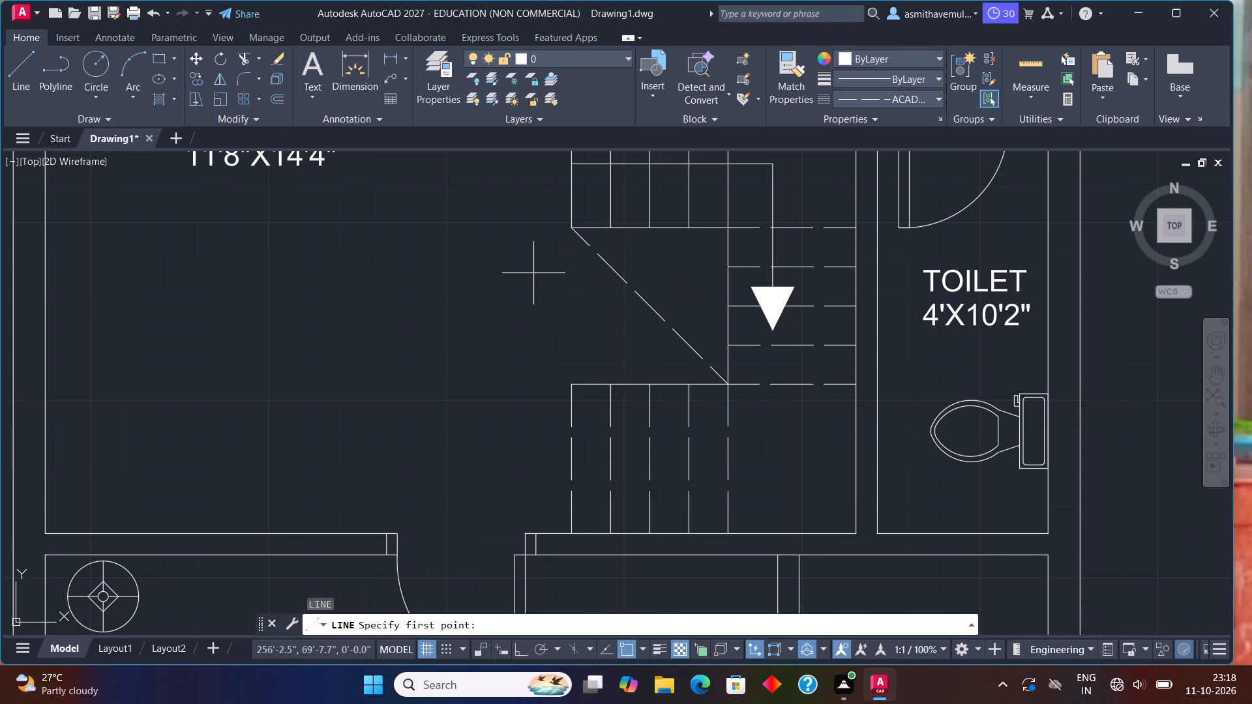
click(575, 385)
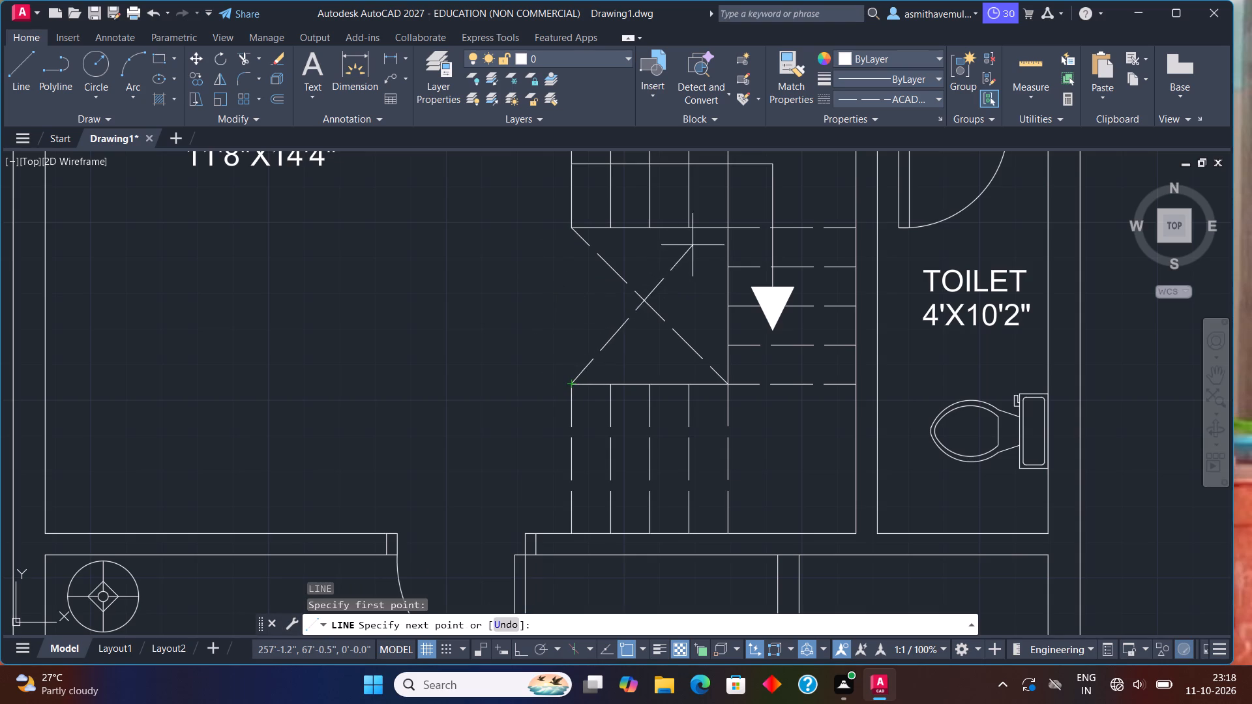
click(725, 228)
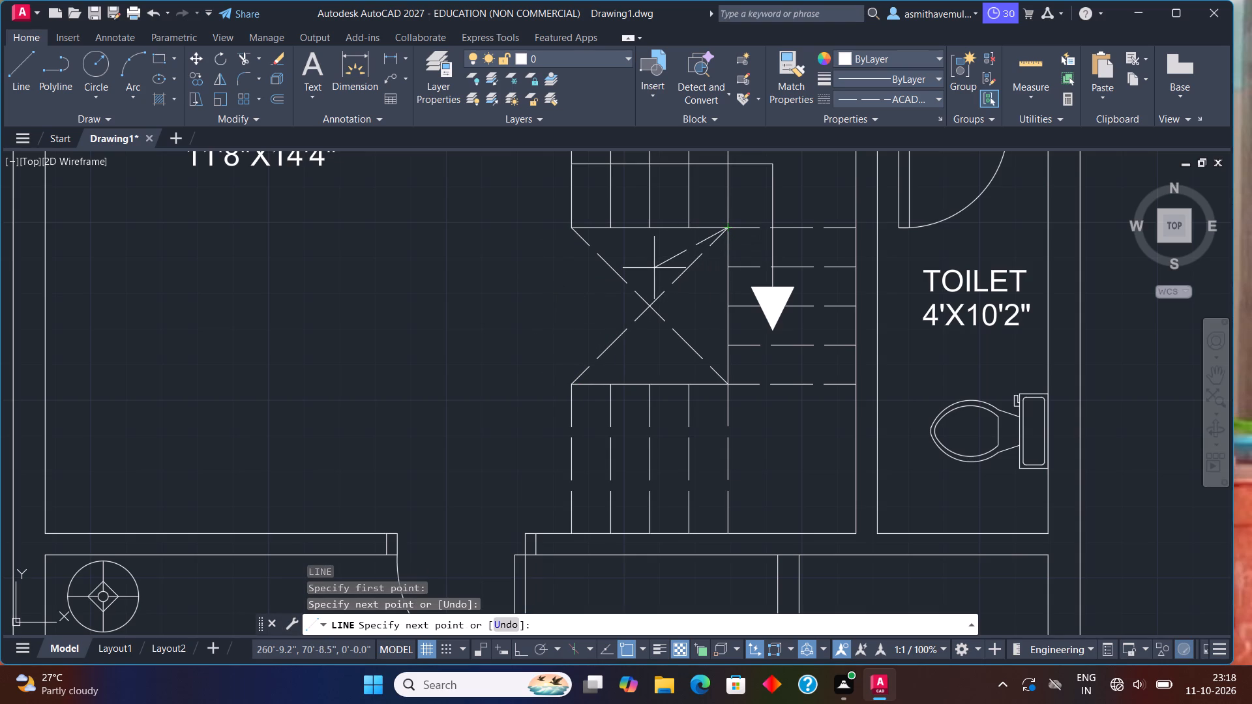
key(Escape)
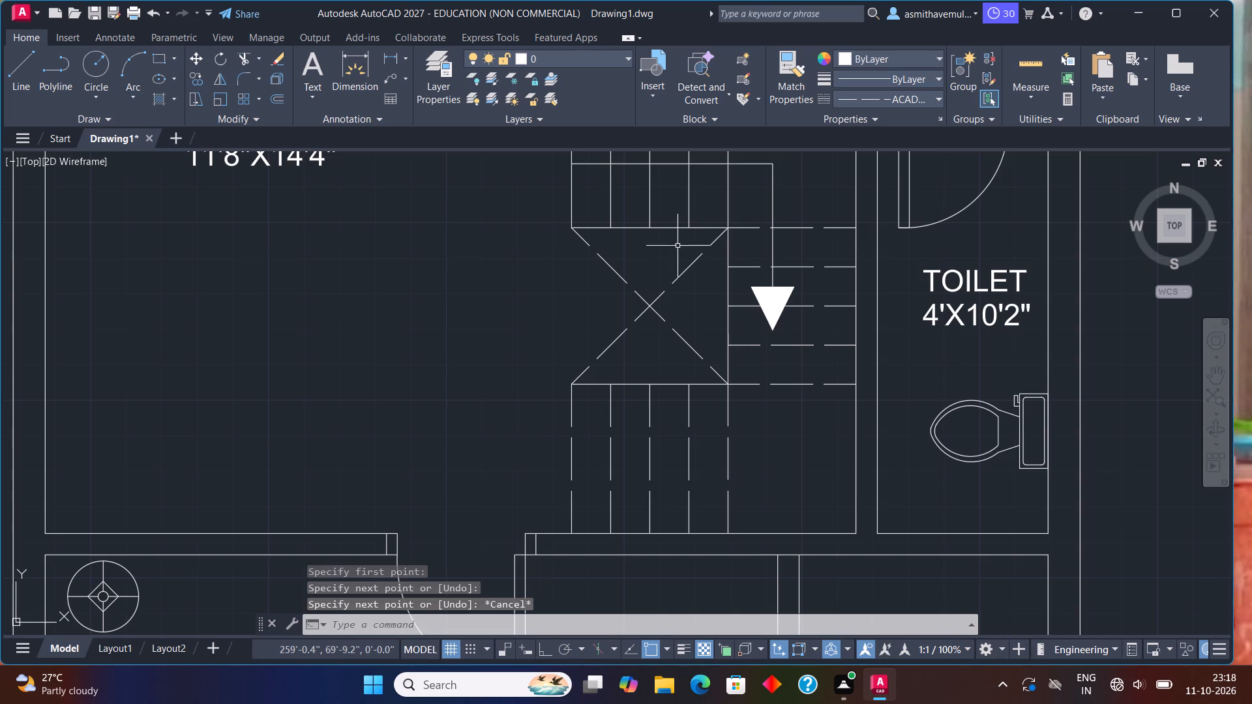
Set the current linetype to ByLayer and draw a vertical line closing the western side of the crossed stair gap.
click(842, 98)
click(856, 113)
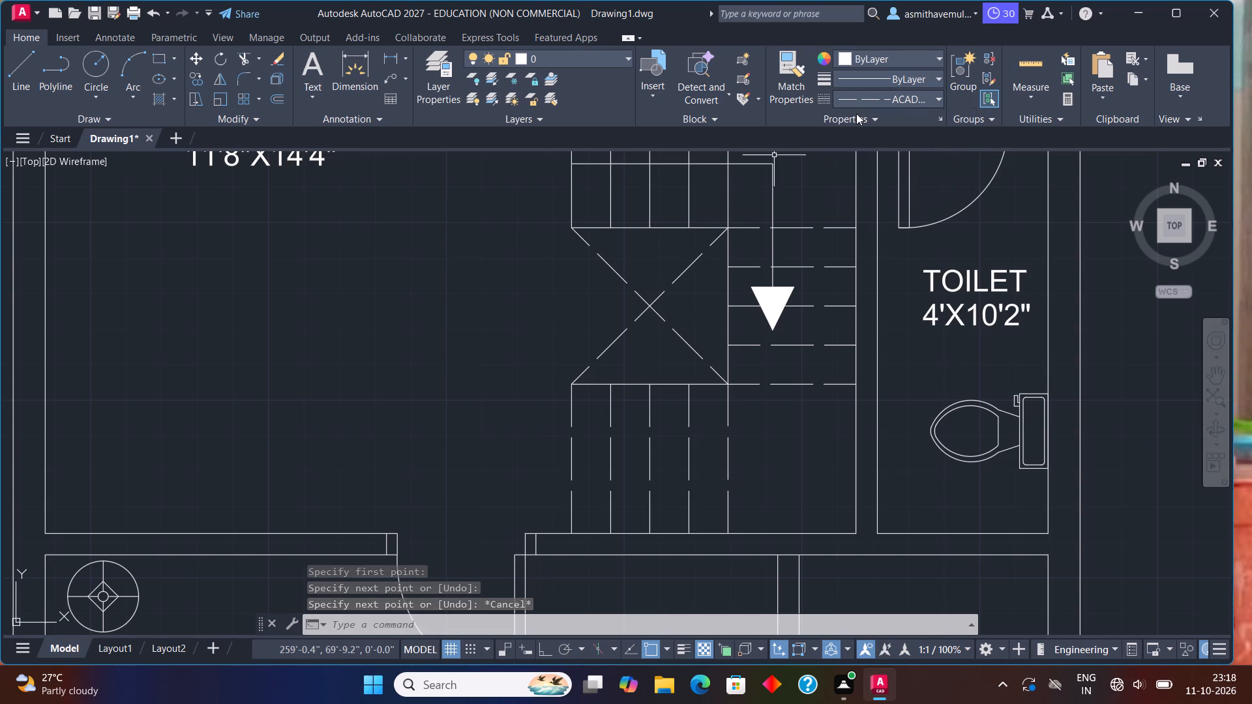
key(l)
key(Return)
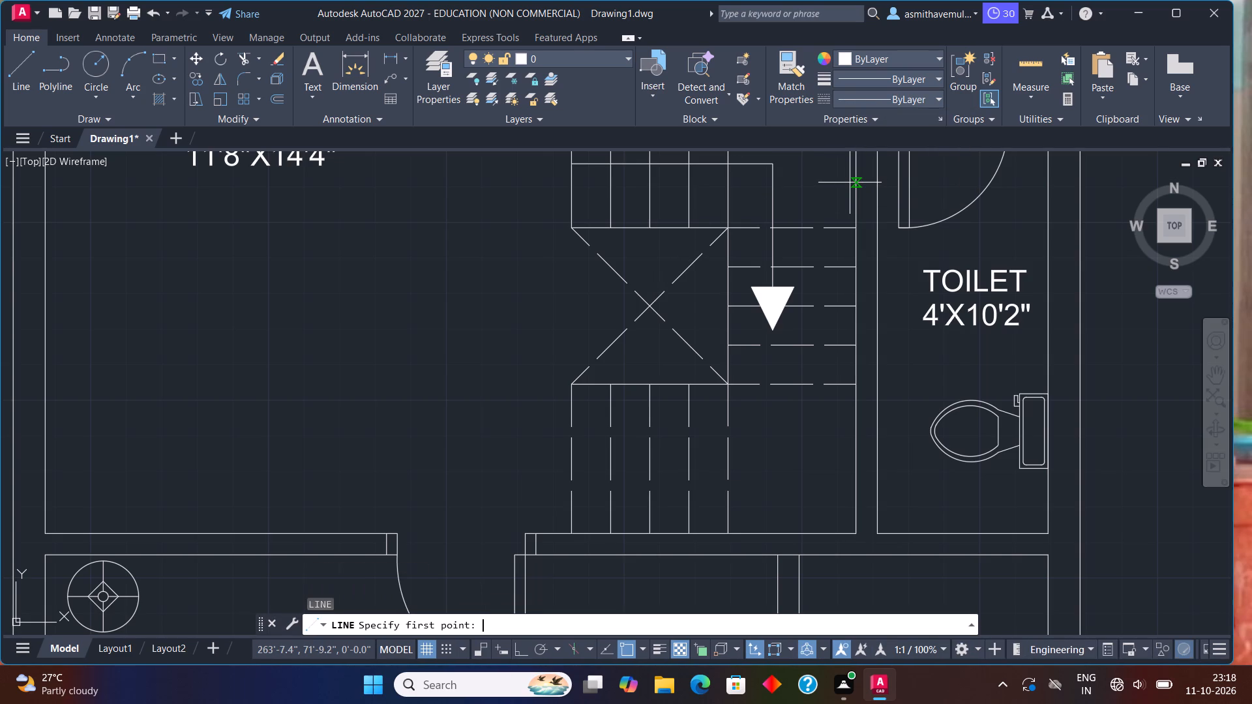
click(574, 383)
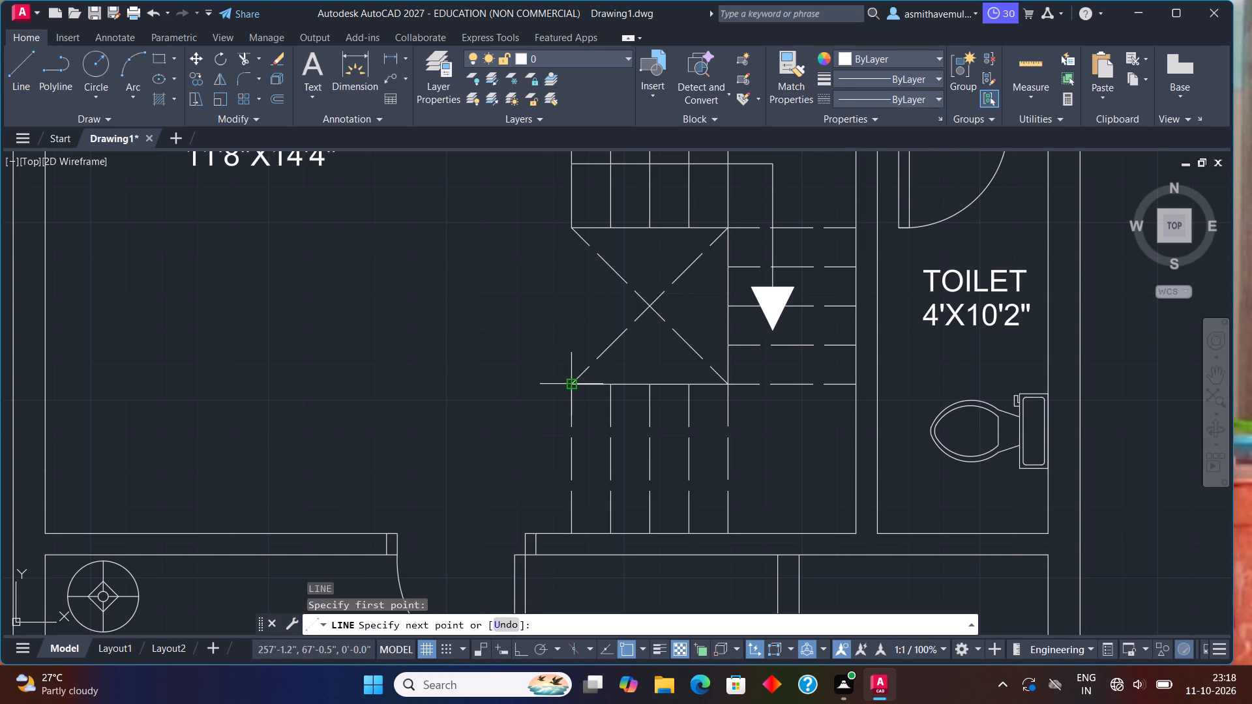
click(569, 226)
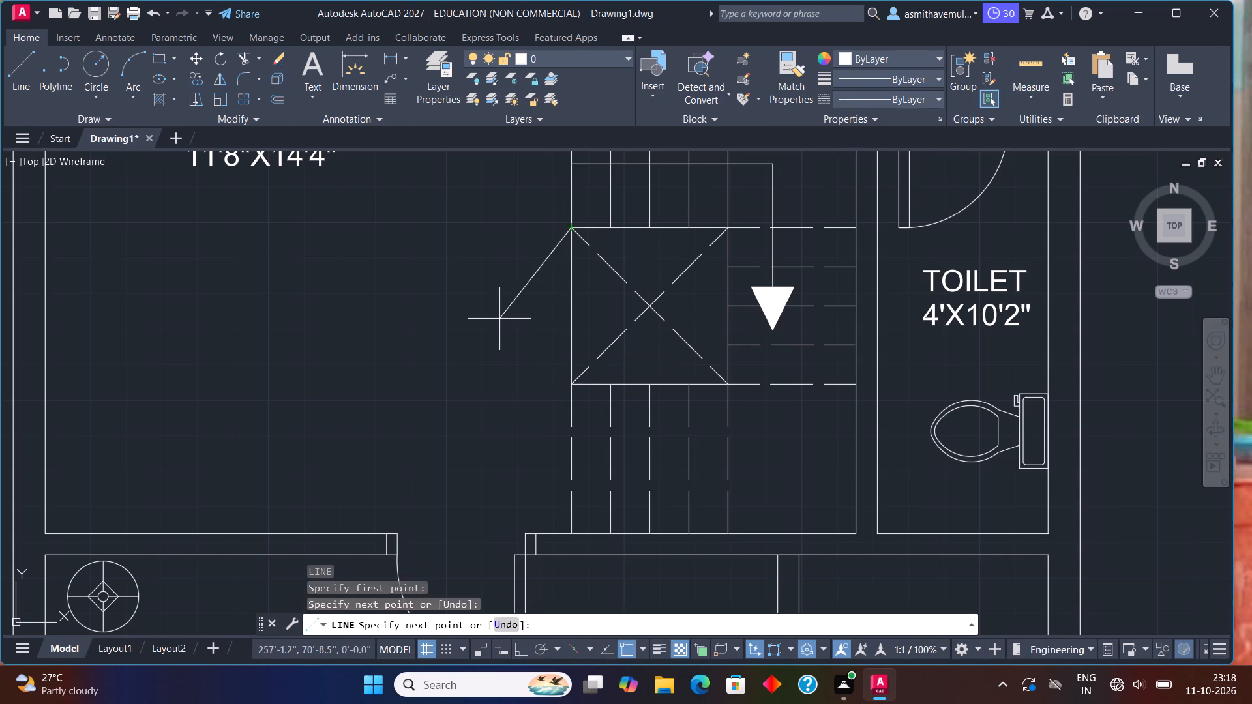
key(Escape)
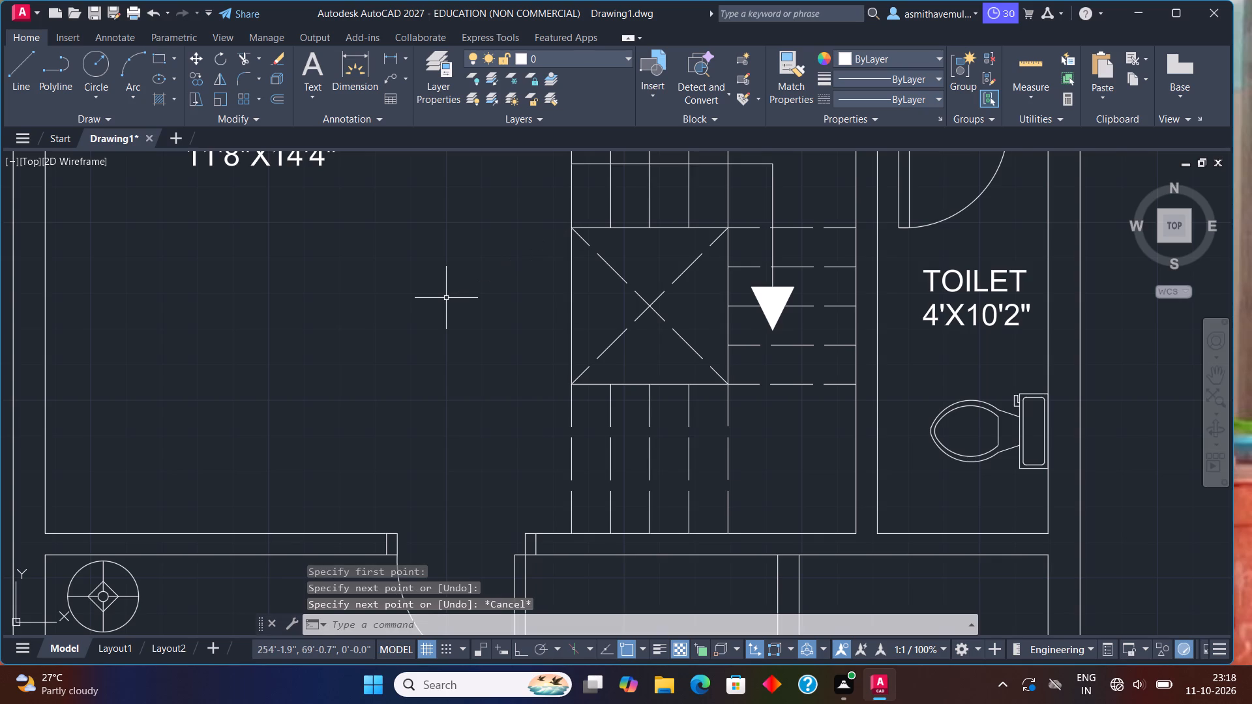
Draw a rectangle 1'6" long and 6" wide in the empty space east of the eastern plan's 40' dimension.
scroll(457, 306, down, 2)
middle_drag(539, 448, 631, 205)
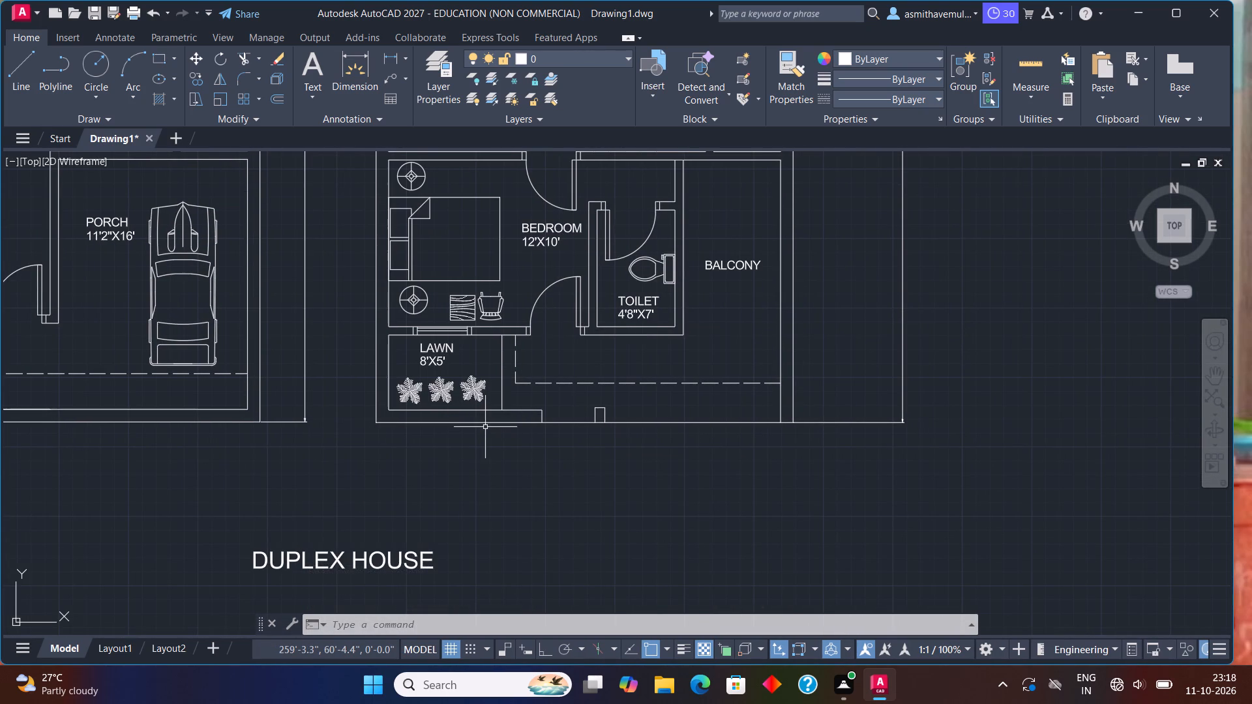
middle_drag(485, 426, 491, 465)
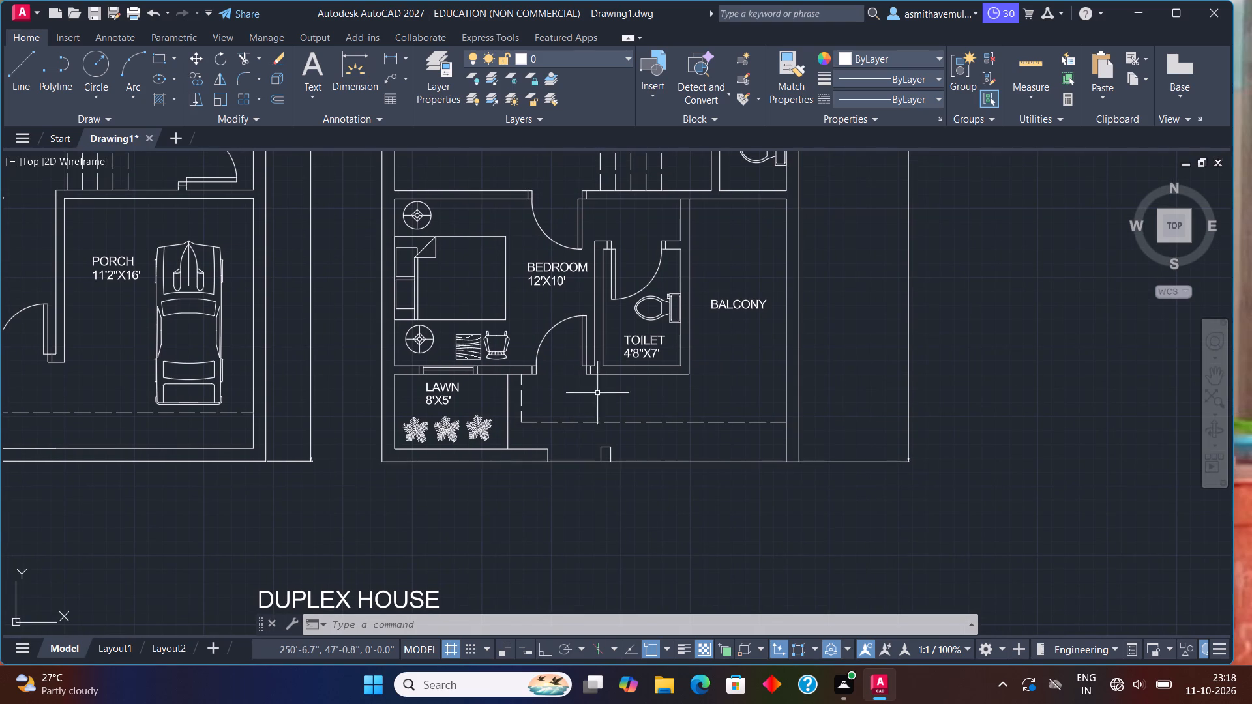
middle_drag(995, 428, 861, 484)
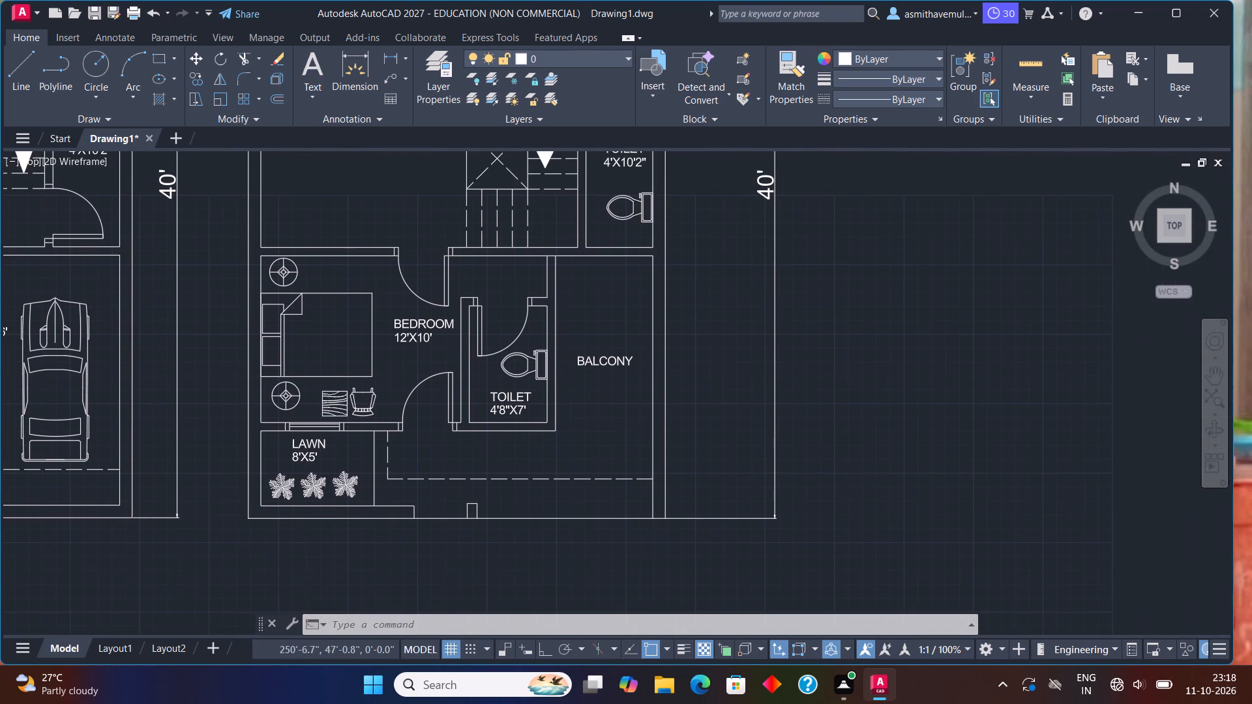
text(REC)
key(Return)
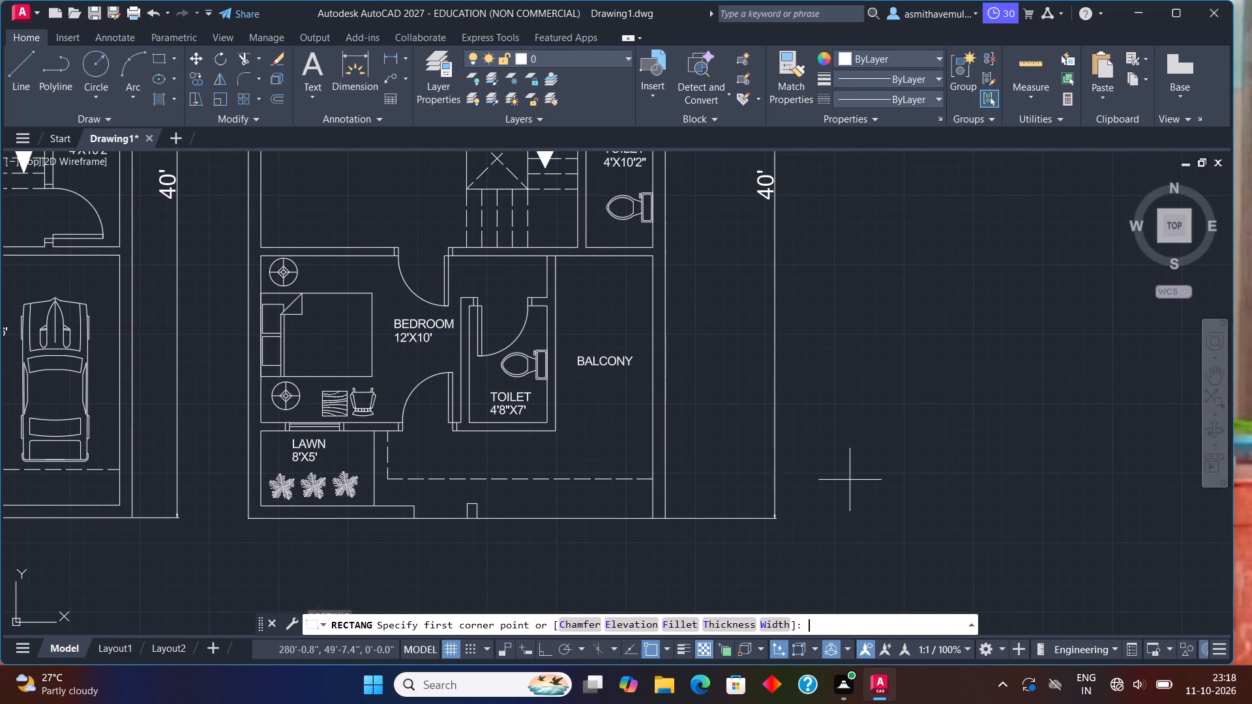
click(849, 475)
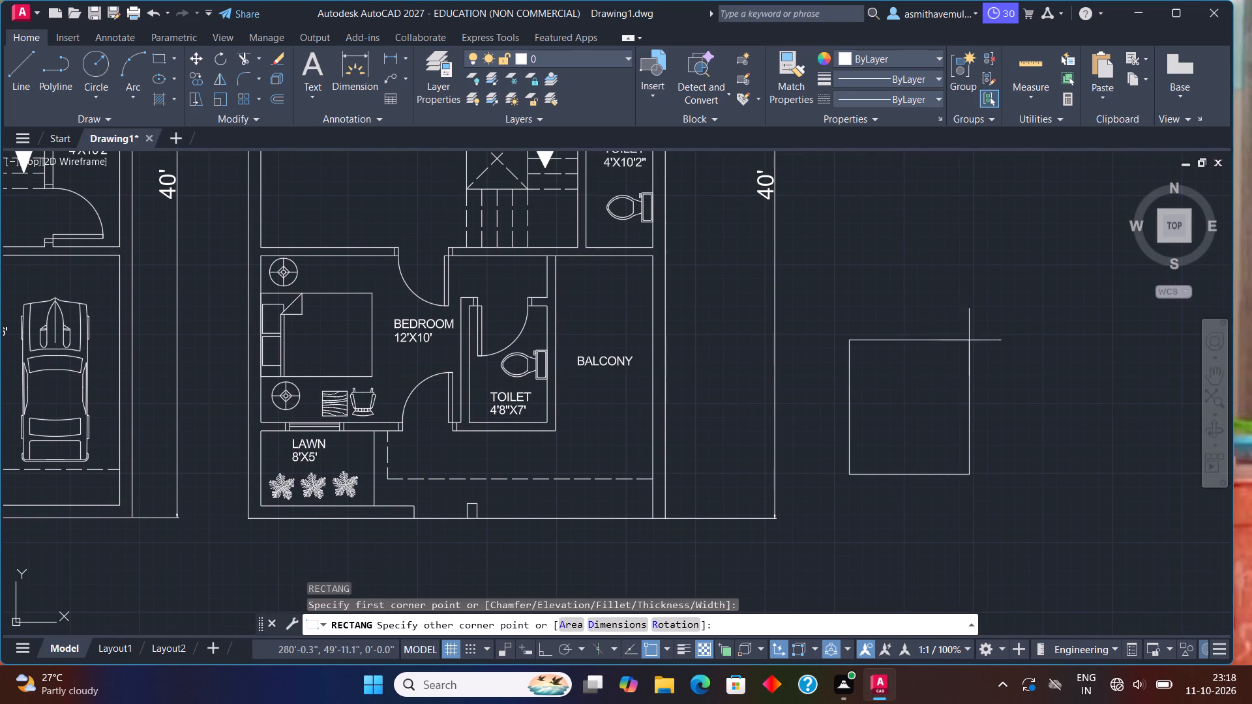
key(d)
key(Return)
text(1'6)
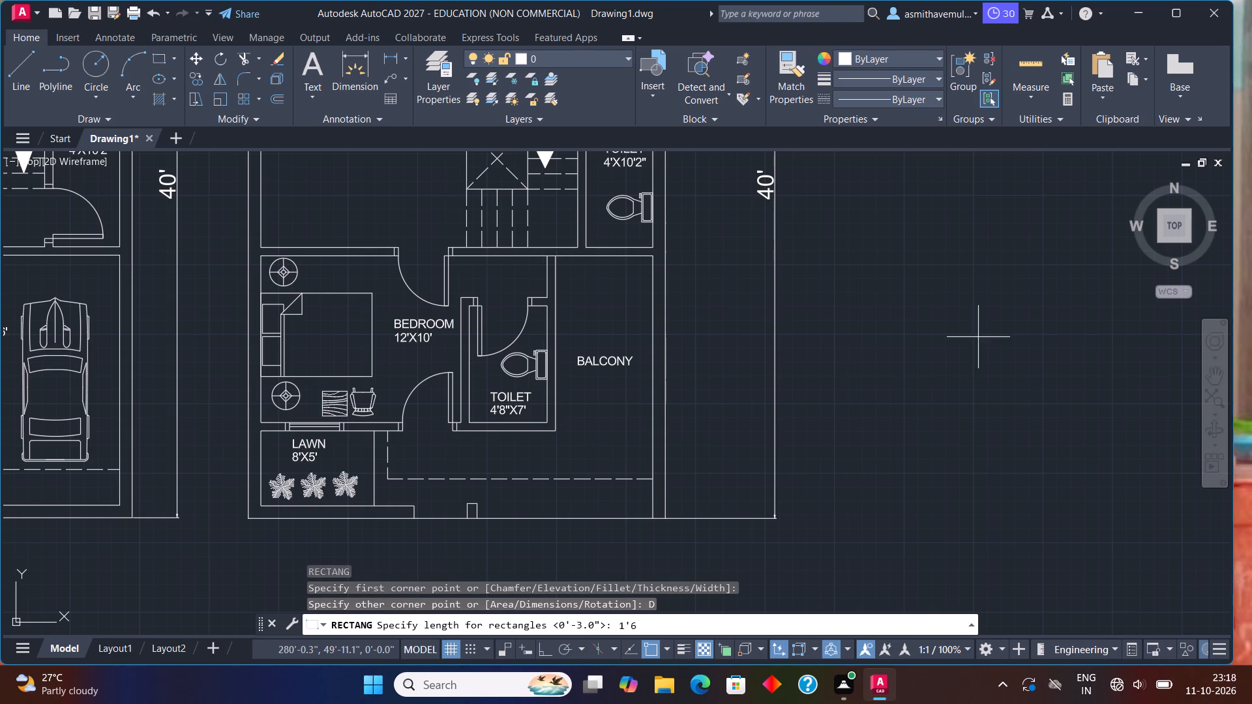
key(shift+quotedbl)
key(Return)
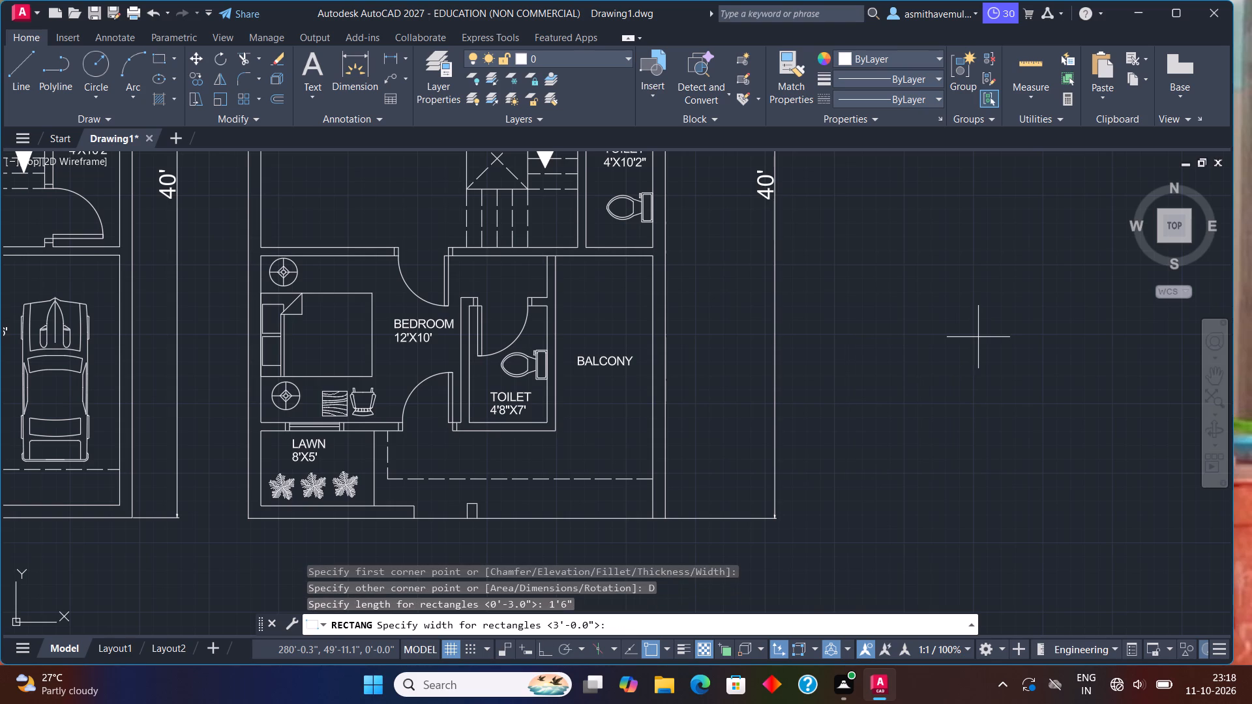
key(6)
key(shift+quotedbl)
key(Return)
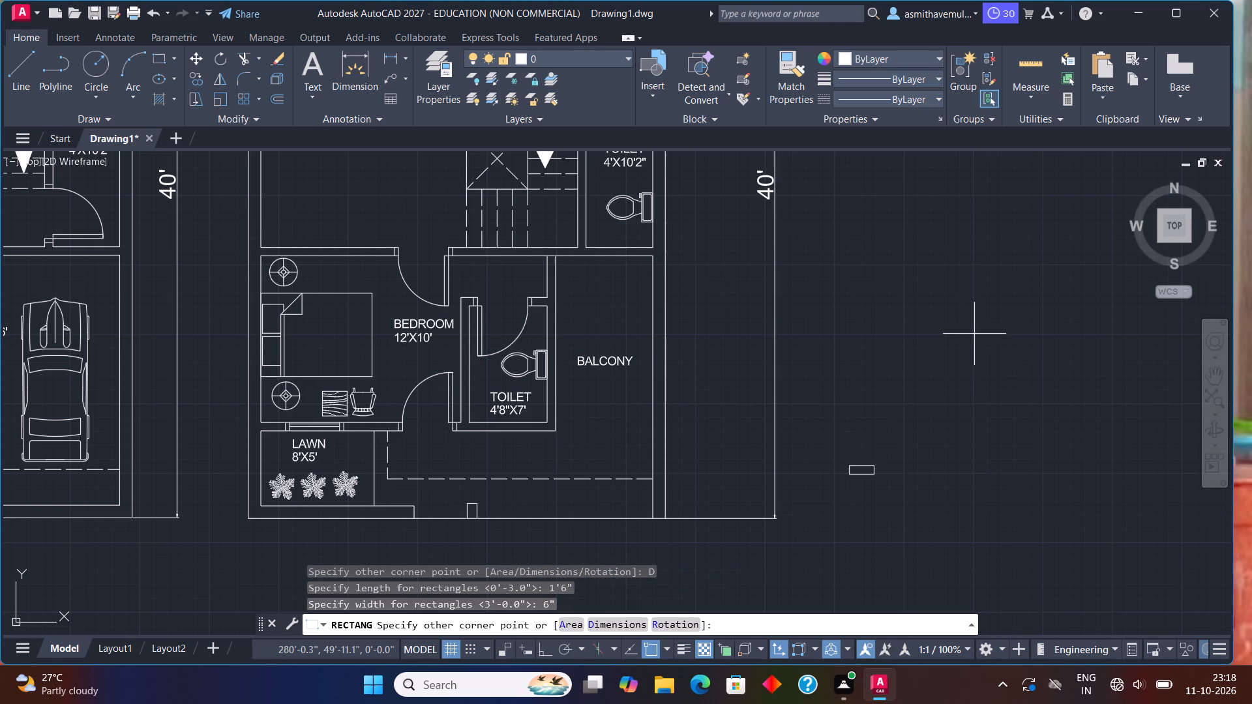
click(974, 333)
Explode the small 1'6" by 6" rectangle into separate lines.
scroll(877, 477, up, 1)
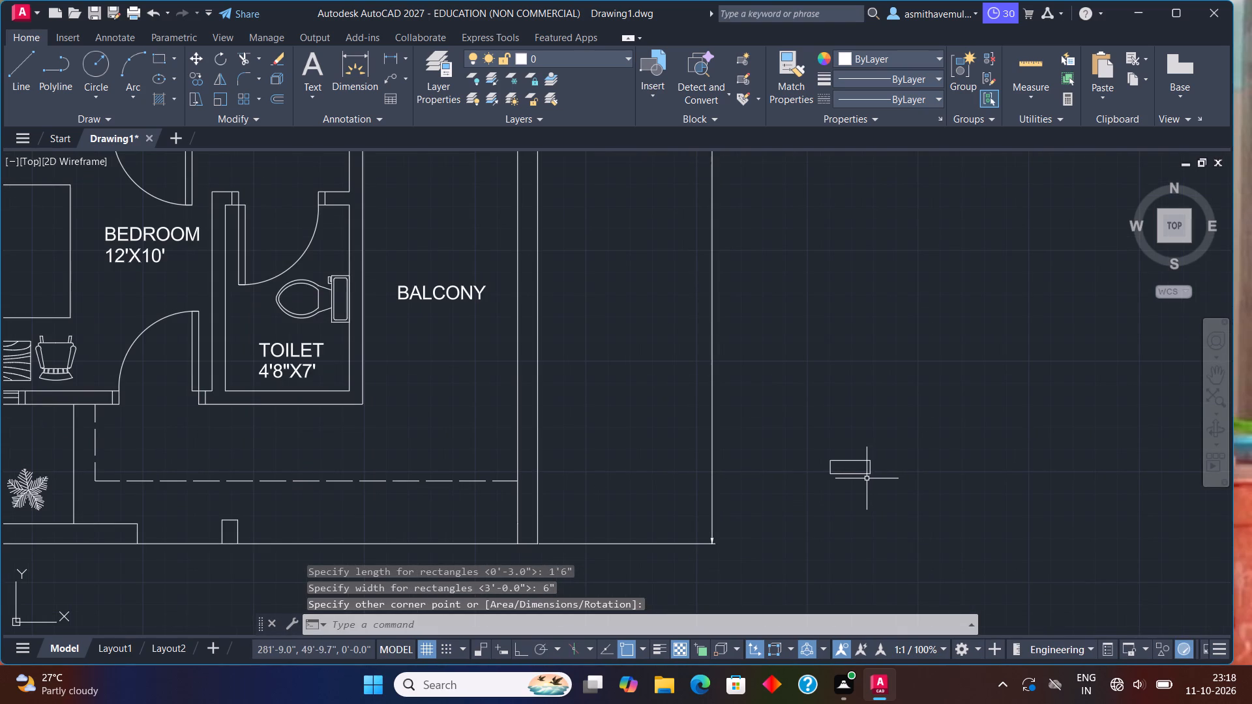
scroll(858, 460, up, 2)
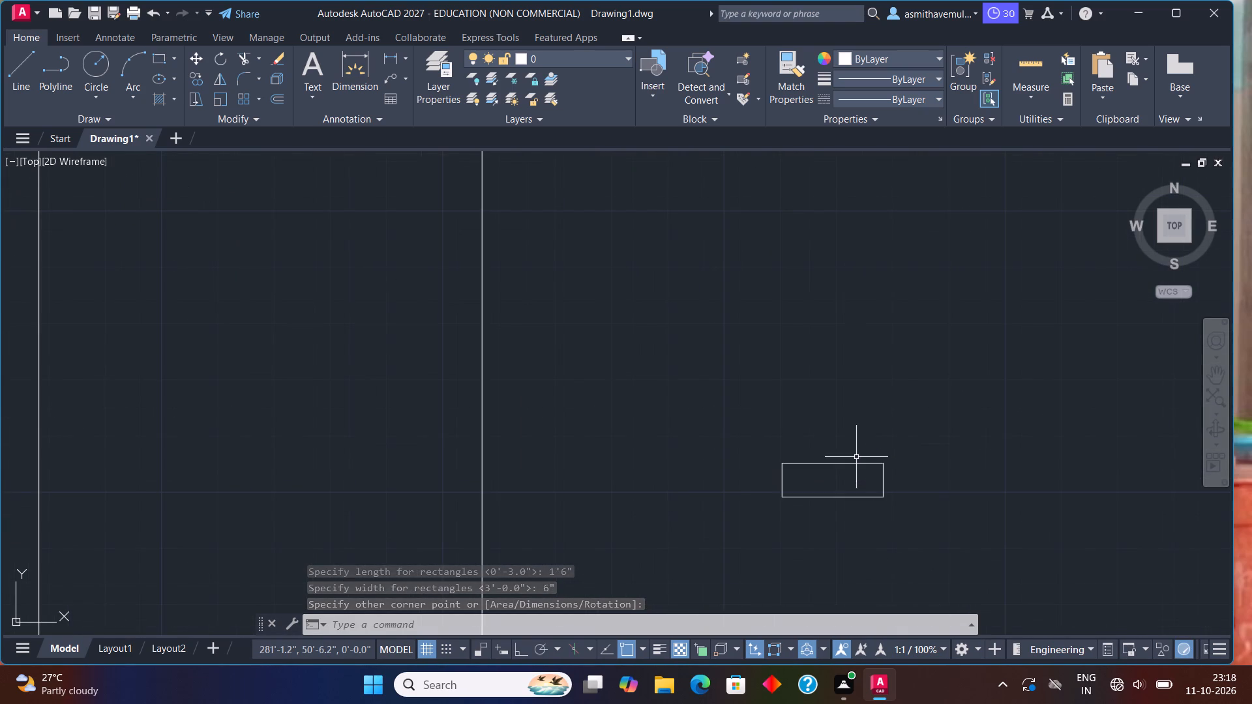
click(852, 463)
key(x)
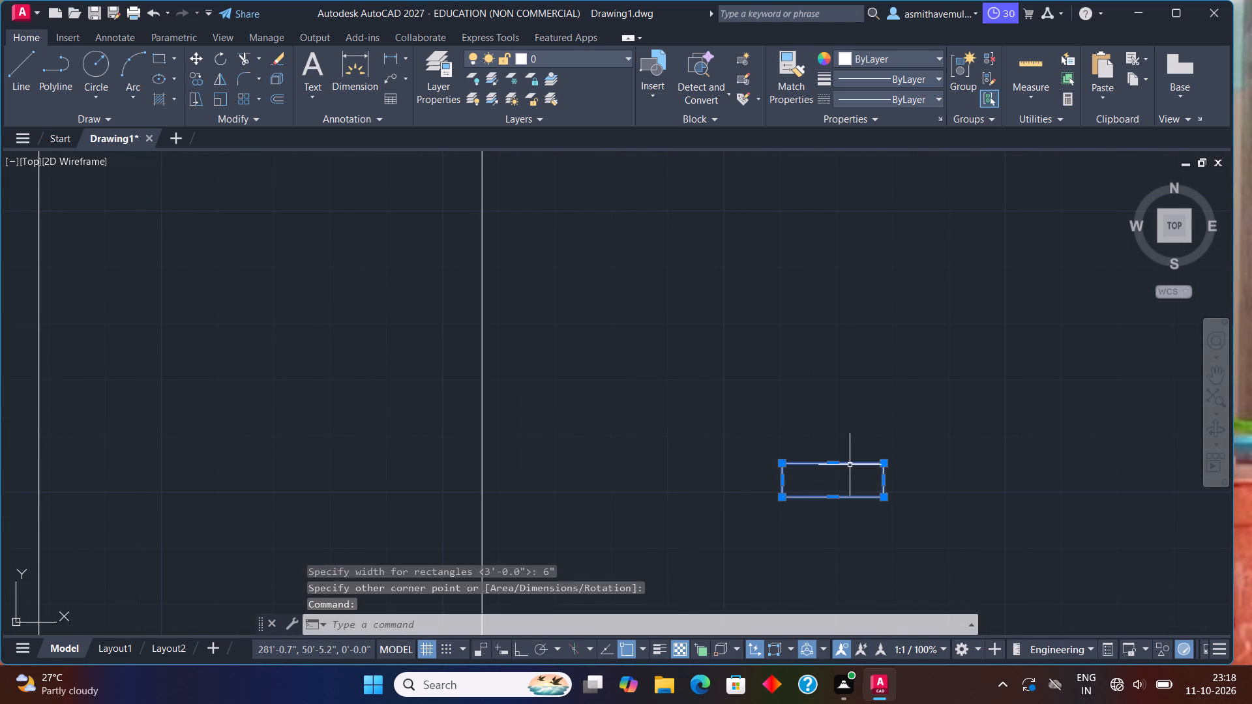
key(Return)
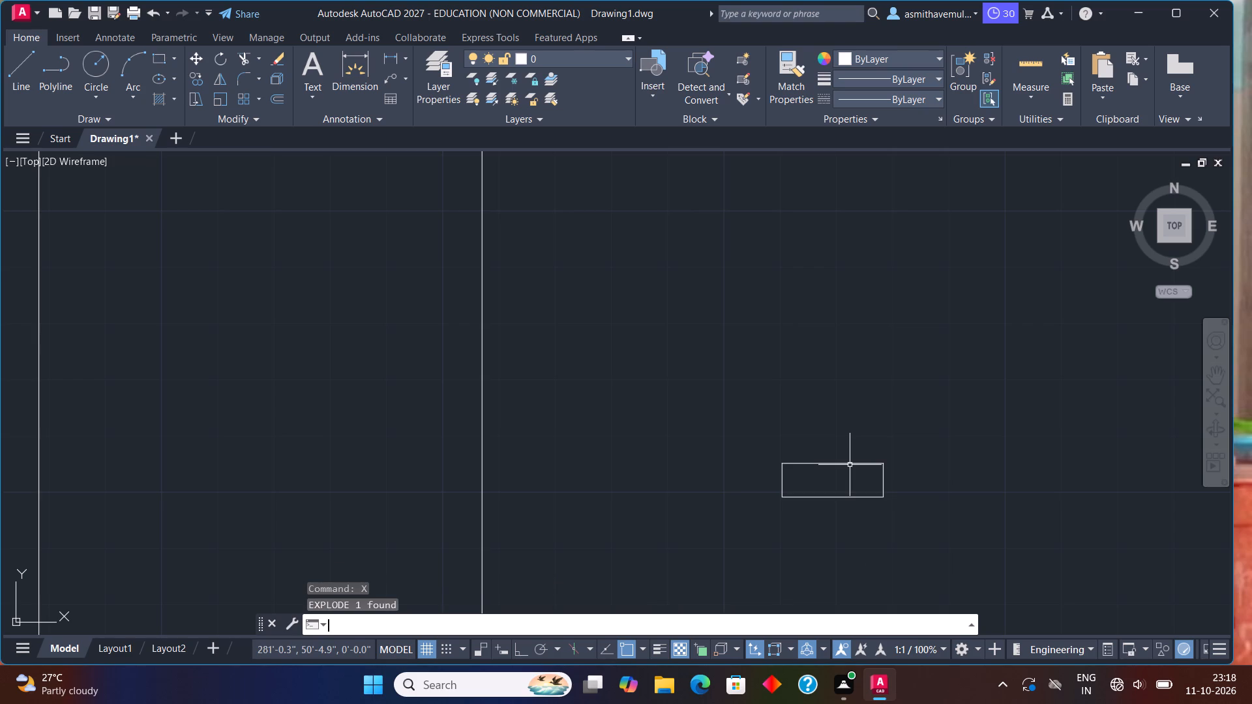
Draw a horizontal line across the middle of the small exploded rectangle, between the midpoints of its short sides.
key(l)
key(Return)
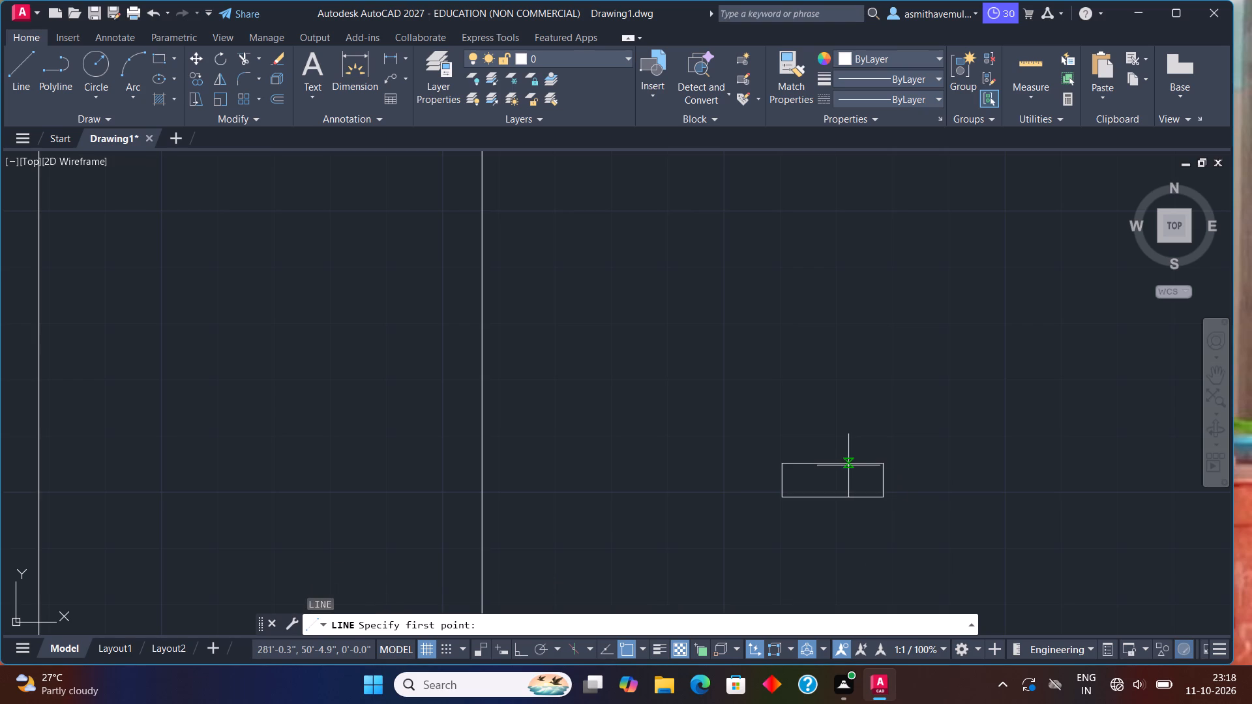
scroll(848, 465, up, 1)
click(741, 490)
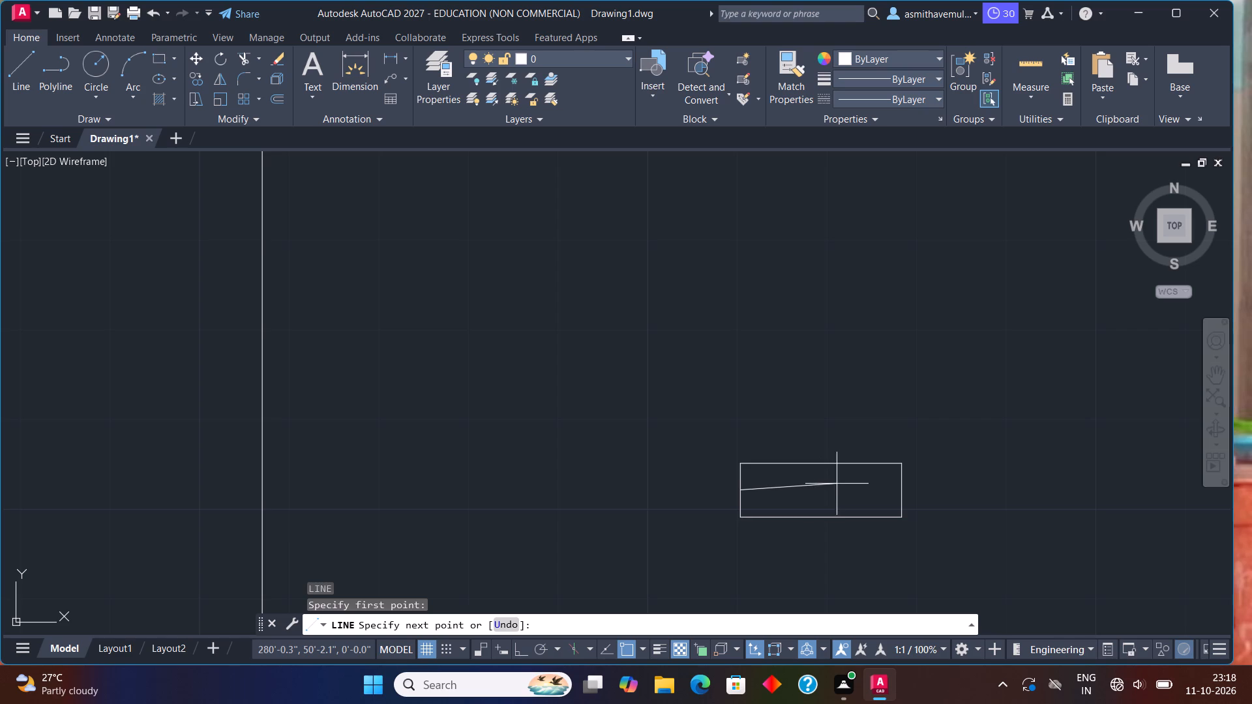
click(901, 487)
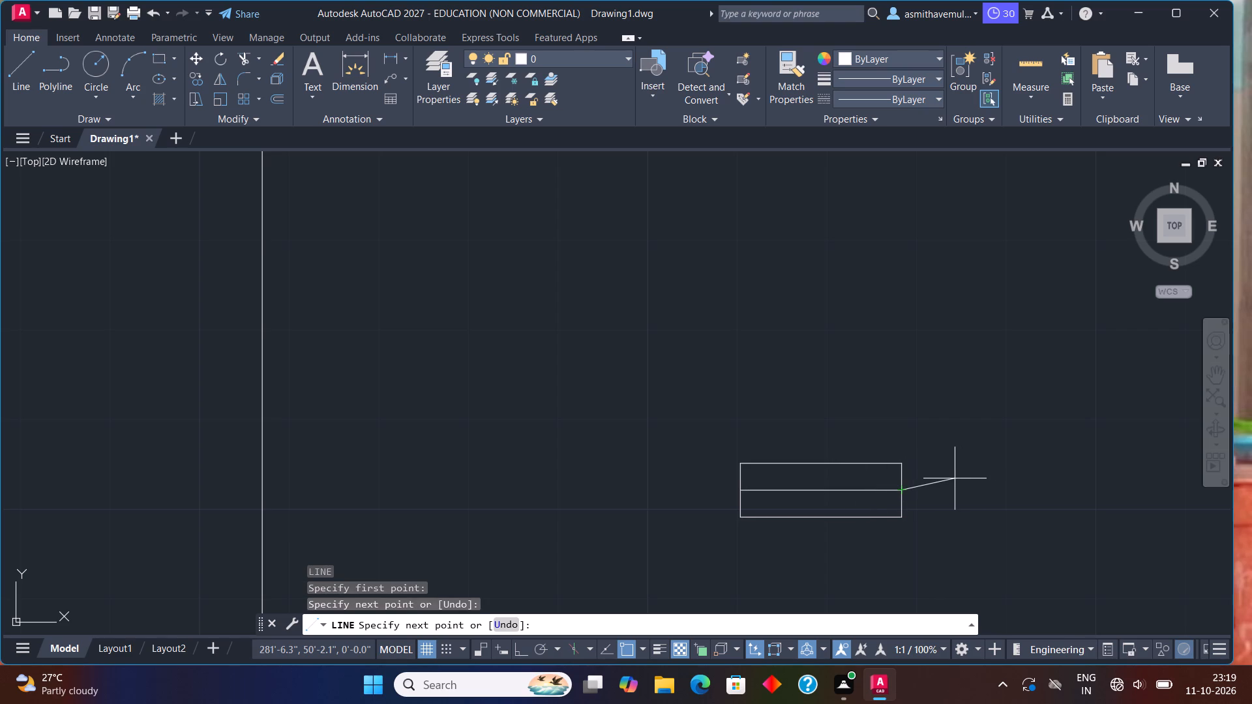
key(Escape)
Offset the small rectangle's horizontal middle line 3" to the north.
key(o)
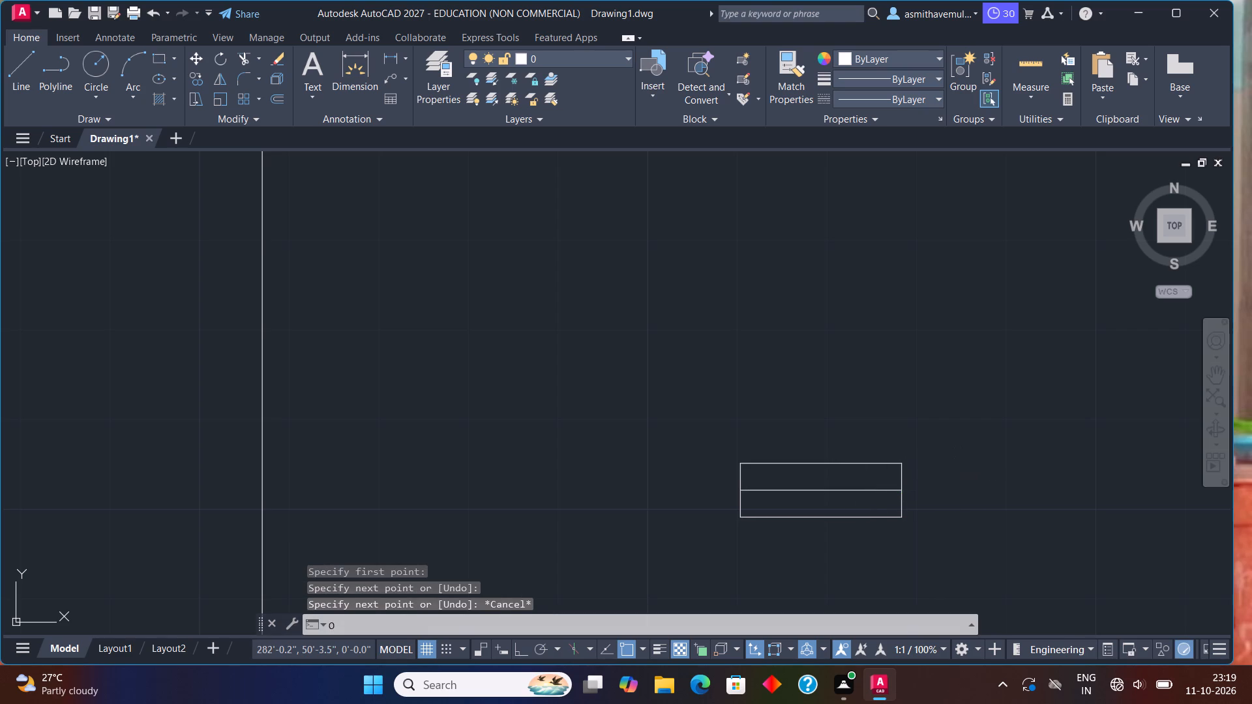
key(Return)
key(3)
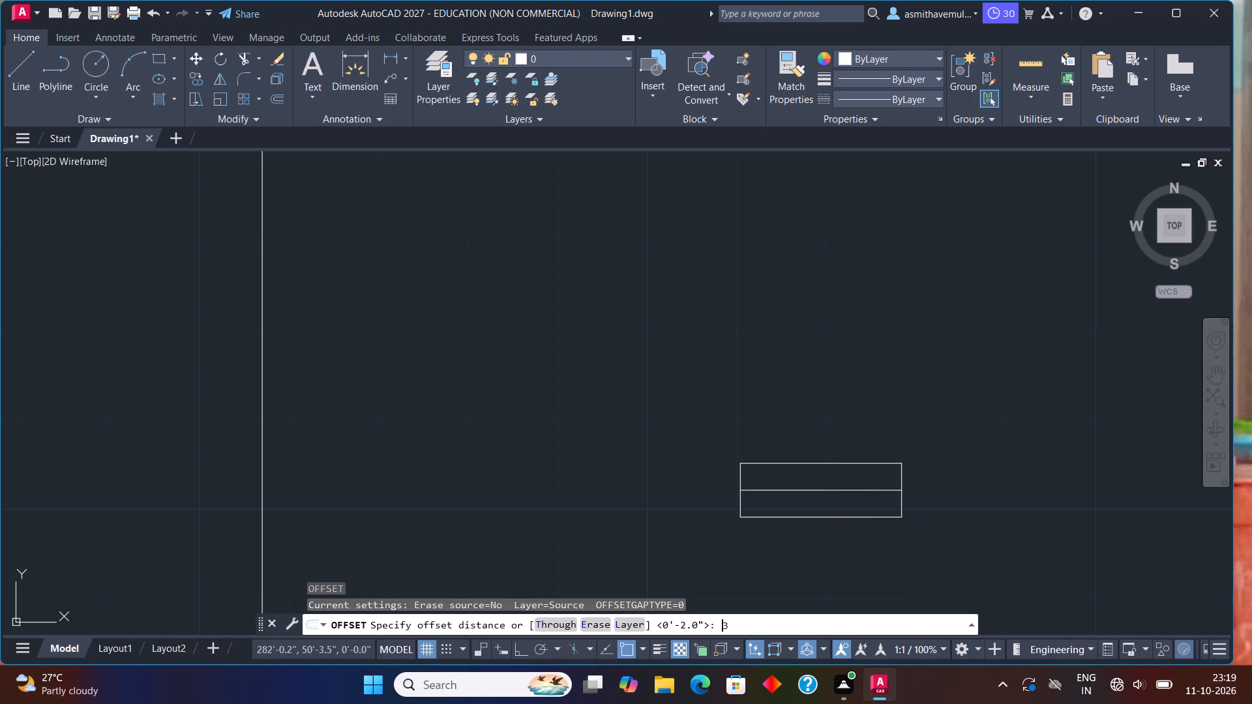
key(shift+quotedbl)
key(Return)
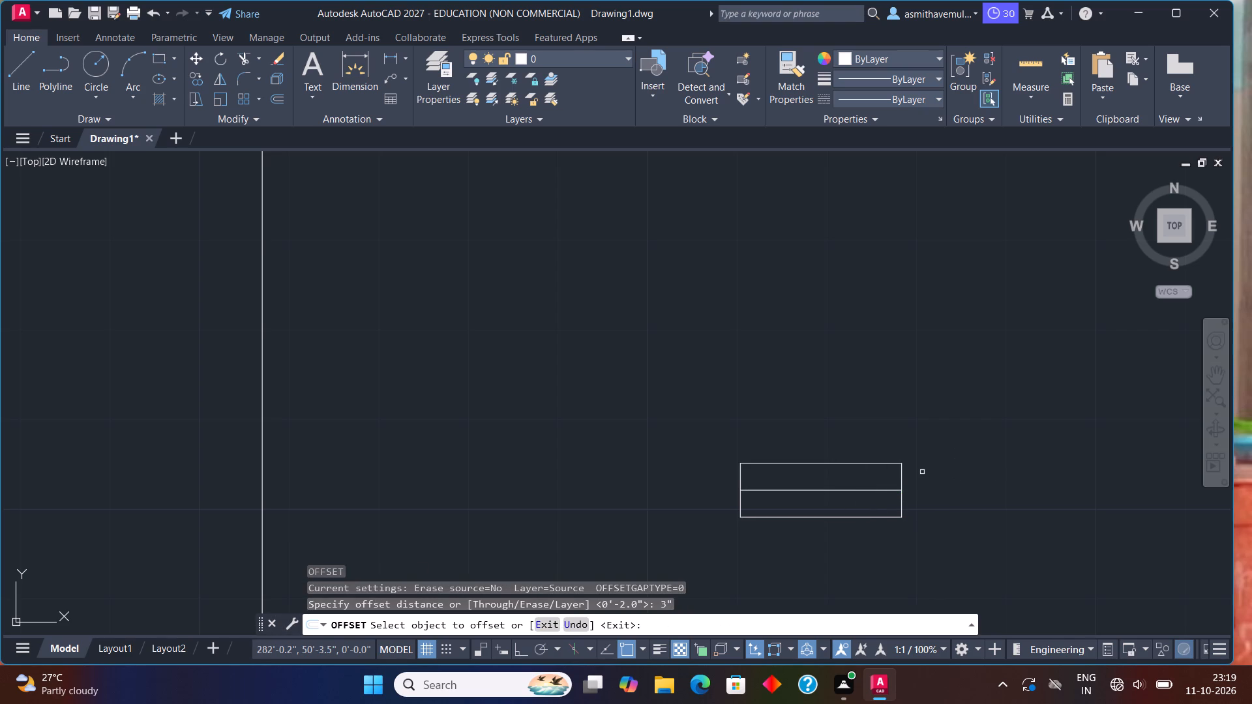
click(842, 490)
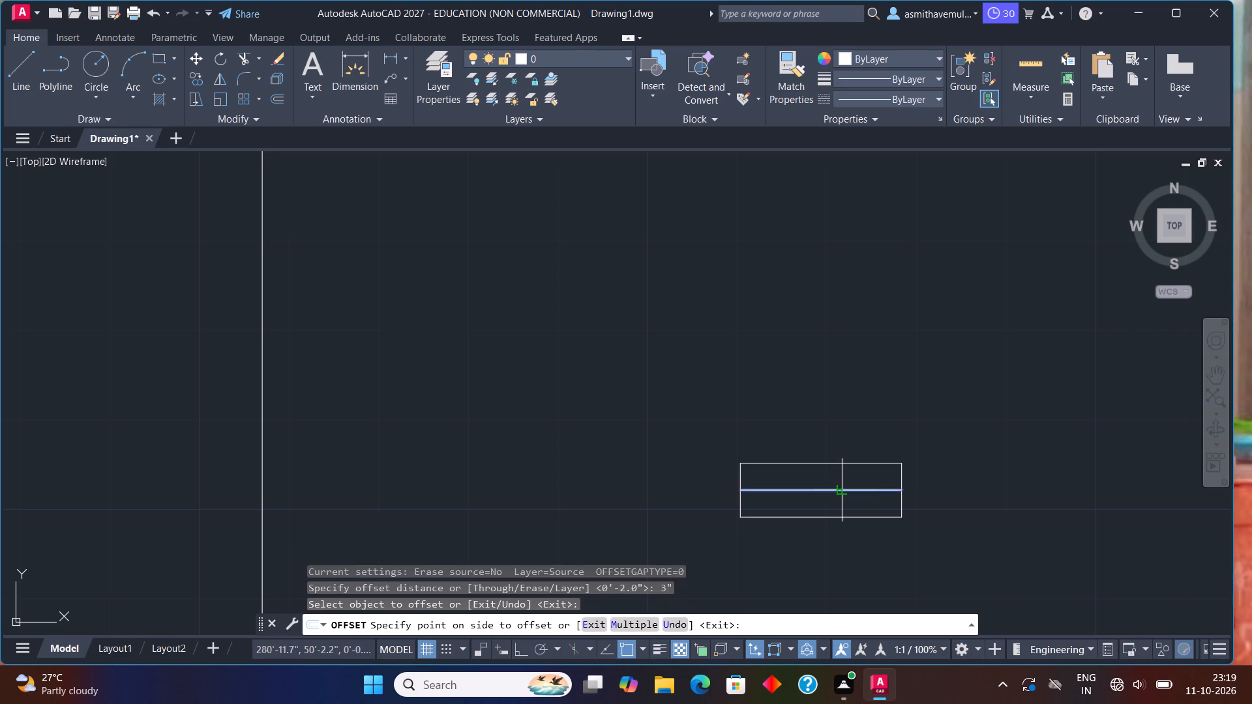
click(842, 482)
scroll(841, 490, up, 1)
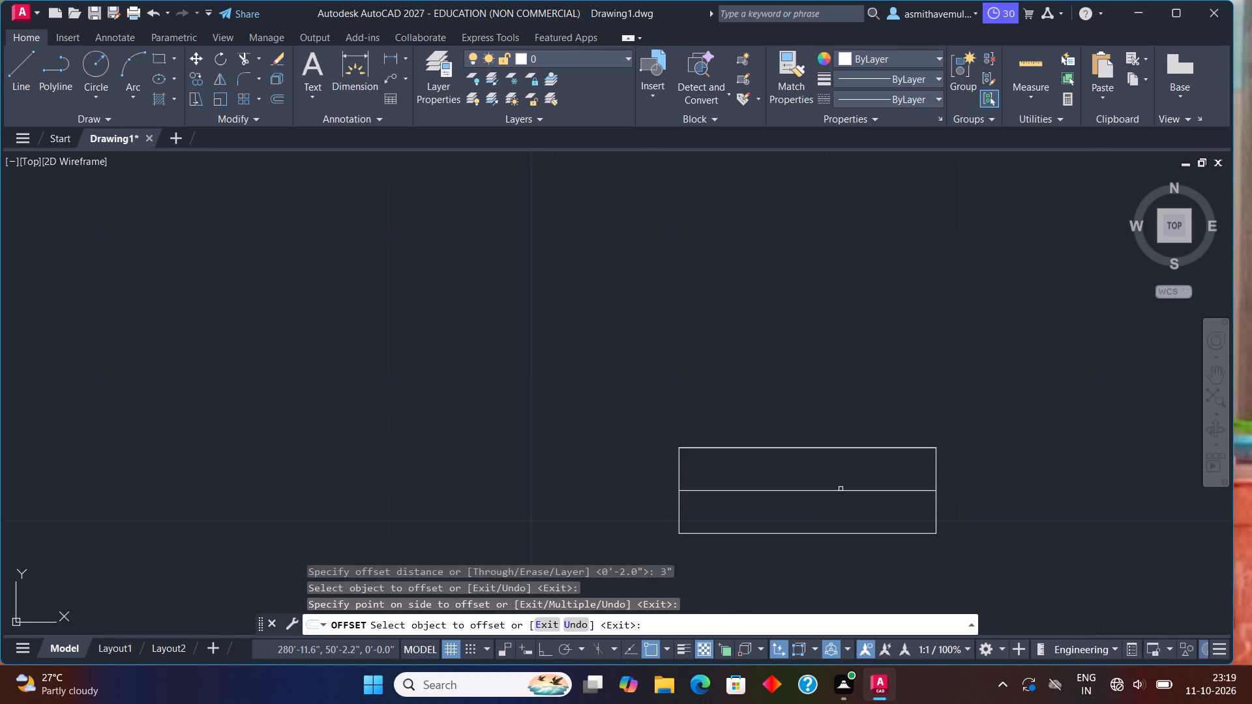
key(Escape)
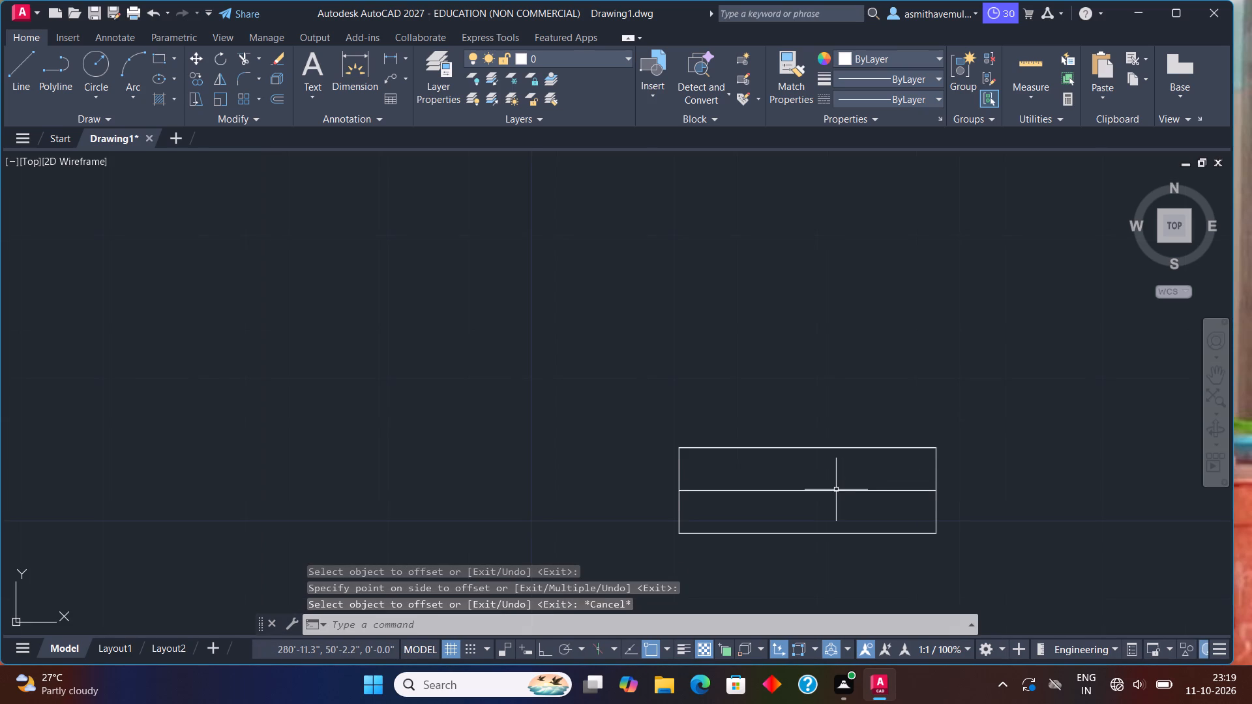
Offset the middle line 2" north and both short sides of the small rectangle 2" outward.
key(o)
key(Return)
key(2)
key(shift+quotedbl)
key(Return)
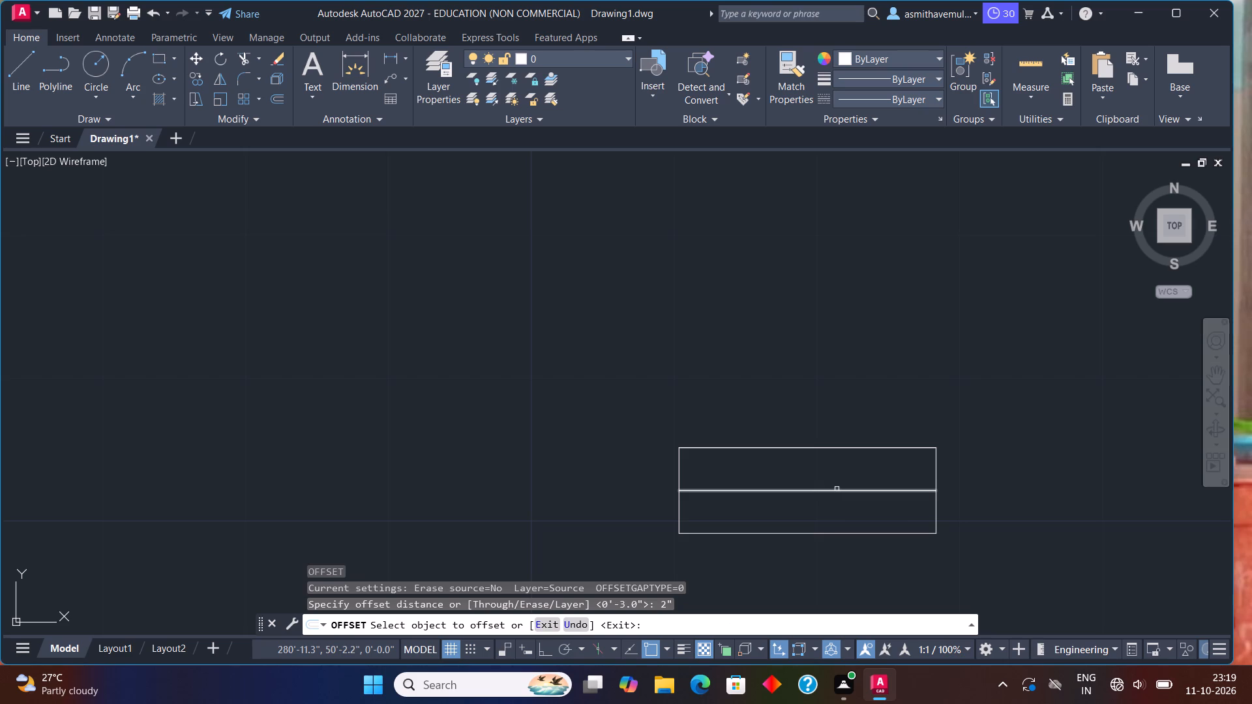
click(837, 491)
click(839, 468)
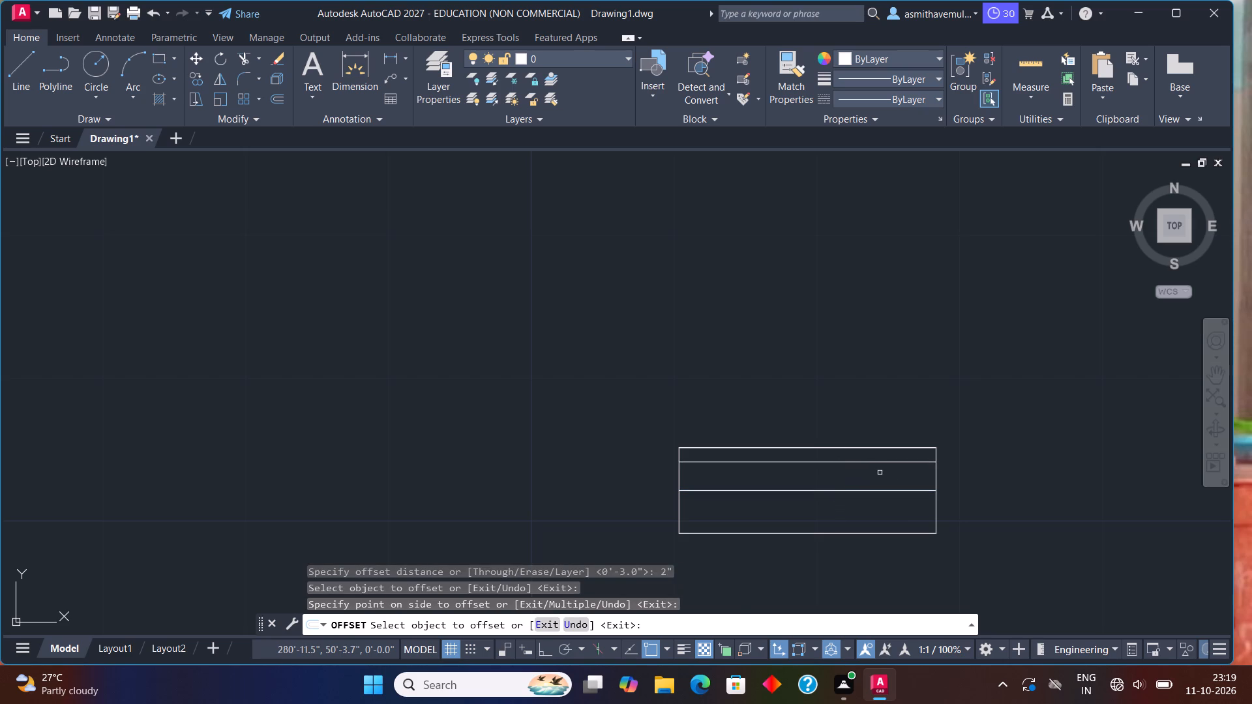
drag(934, 479, 940, 476)
click(962, 466)
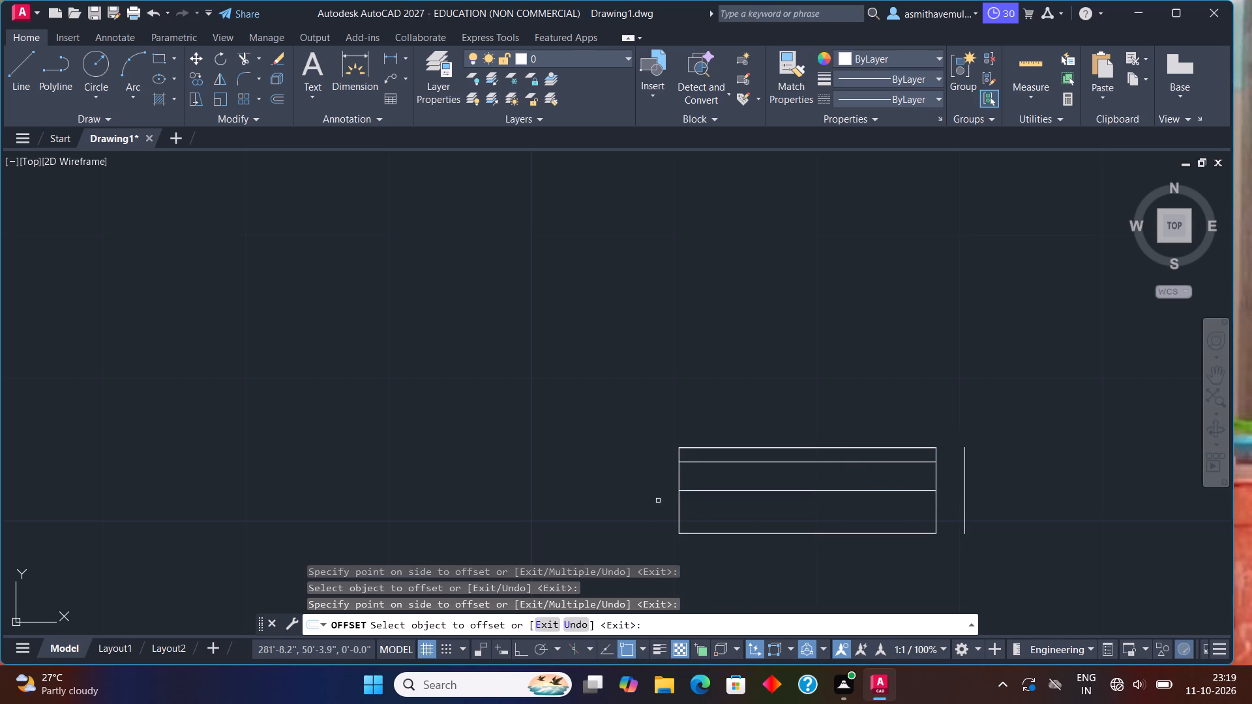
drag(680, 475, 672, 476)
click(604, 485)
key(Escape)
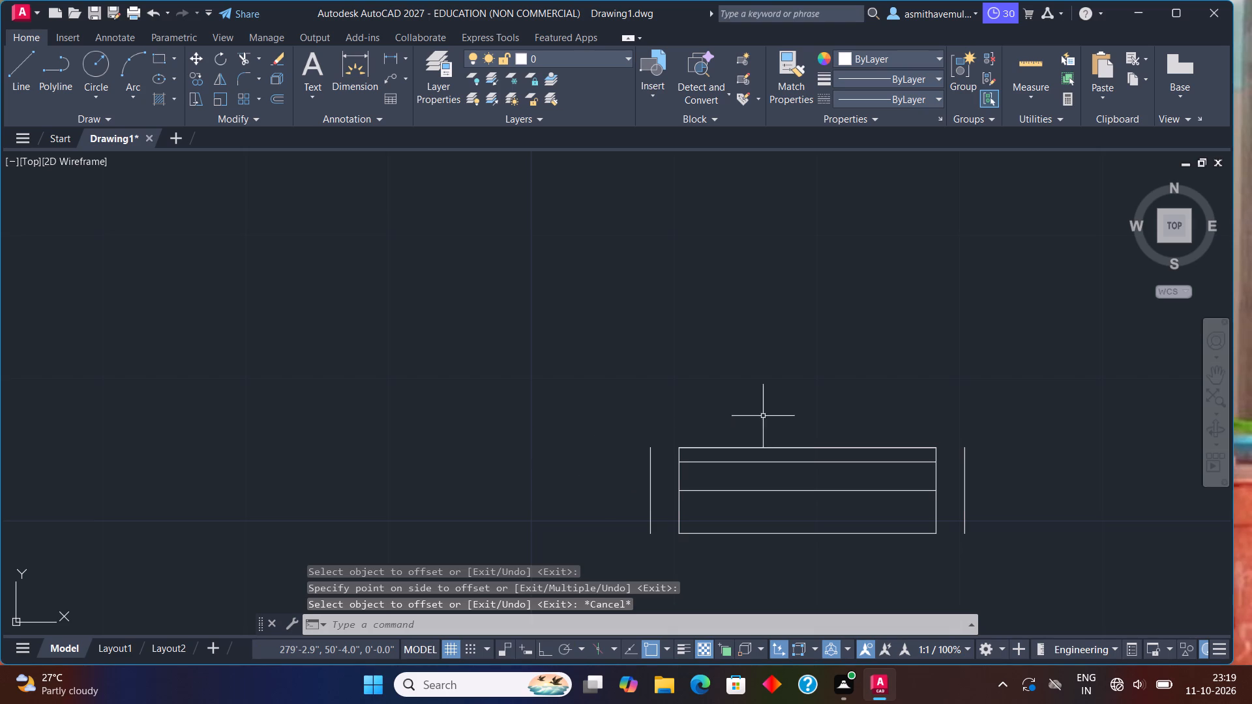
Move the whole small window symbol into the south wall of the eastern plan's 4'8"X7' toilet.
drag(983, 445, 922, 532)
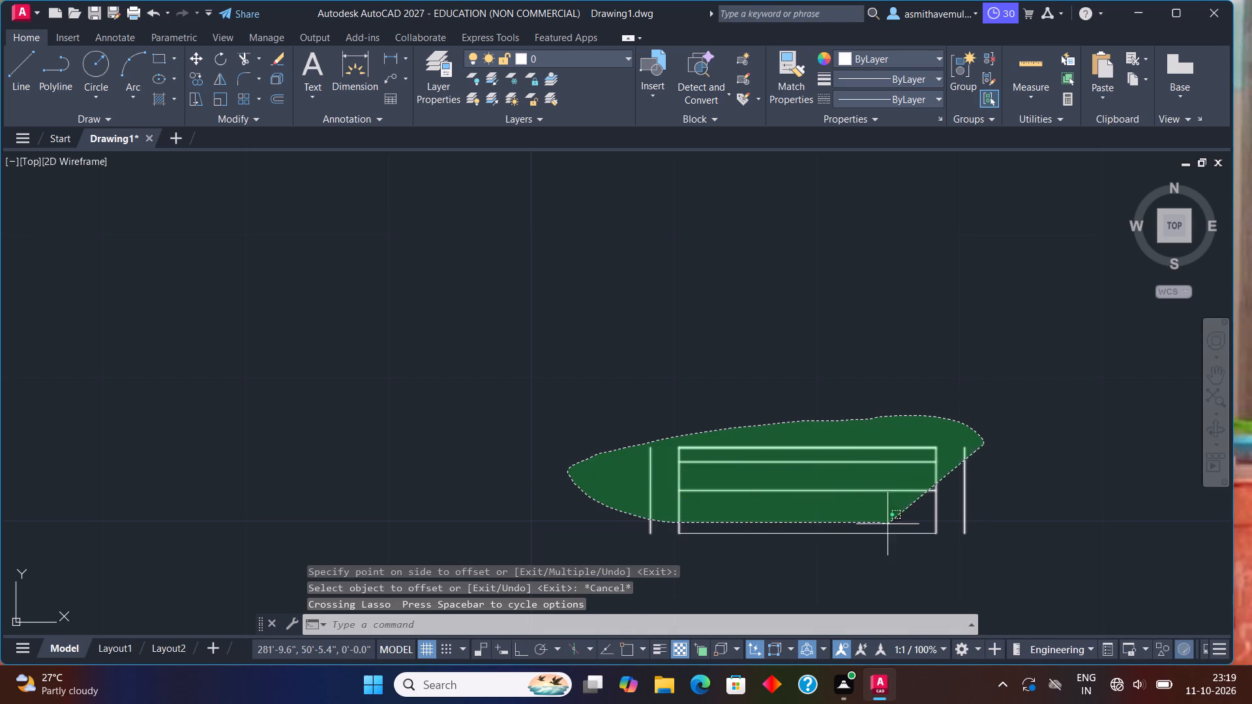
drag(922, 532, 1004, 547)
key(m)
key(Return)
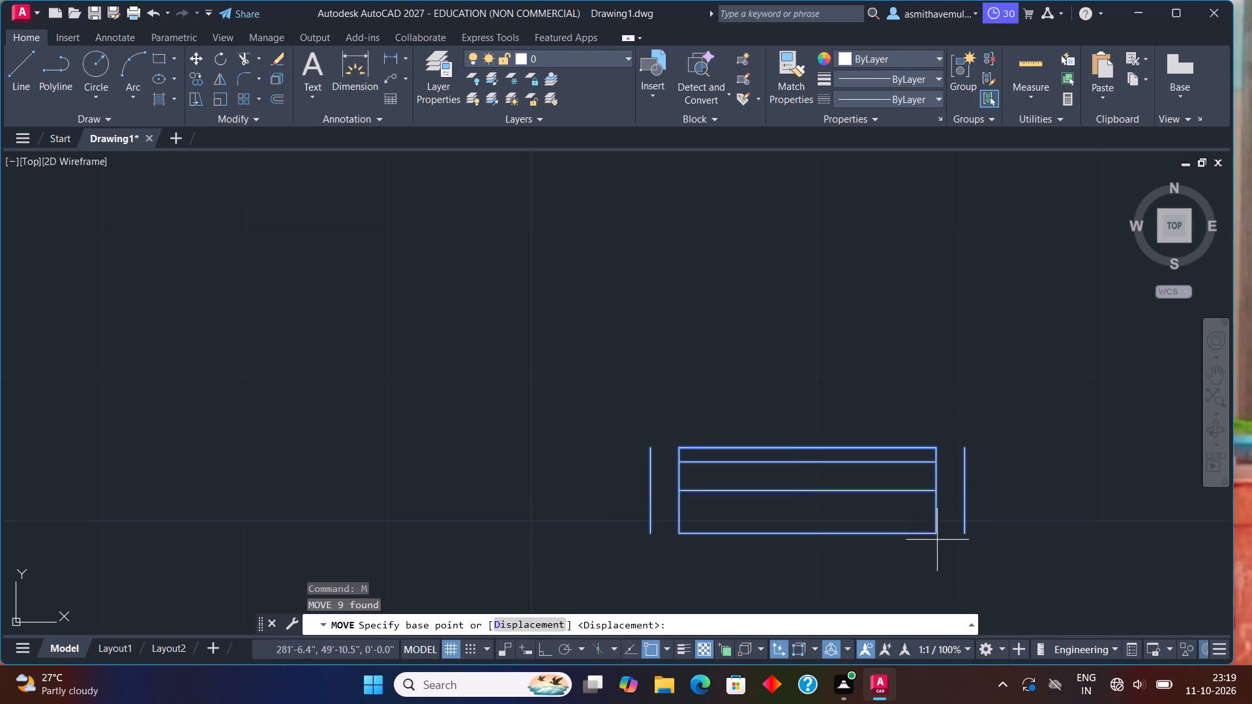
click(965, 452)
scroll(286, 403, down, 2)
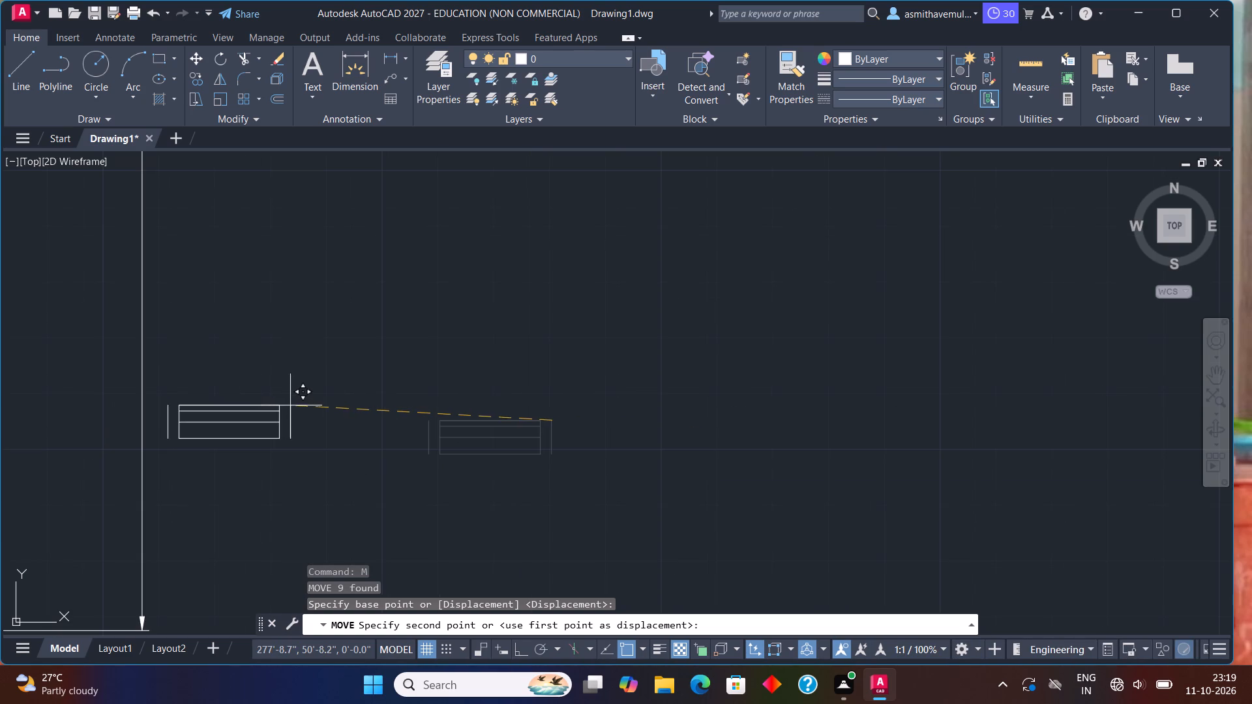
scroll(516, 394, down, 1)
middle_drag(452, 418, 938, 370)
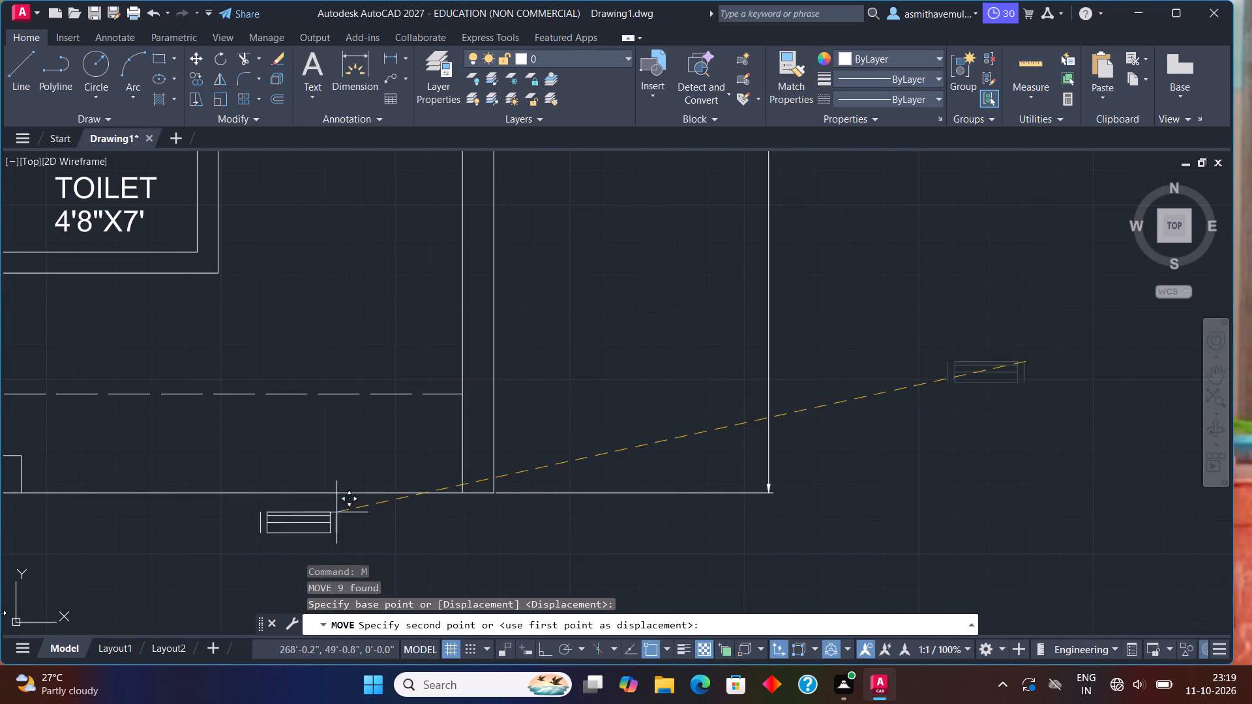
middle_drag(108, 467, 624, 506)
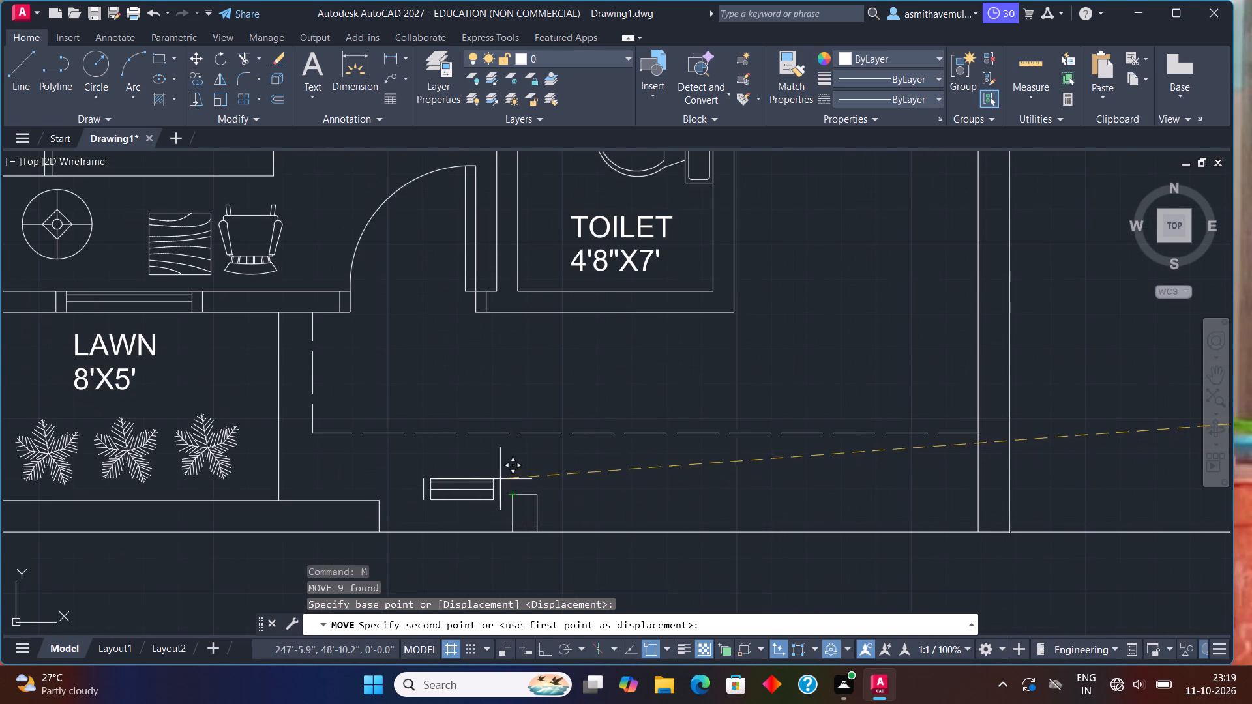
scroll(629, 290, up, 2)
click(655, 293)
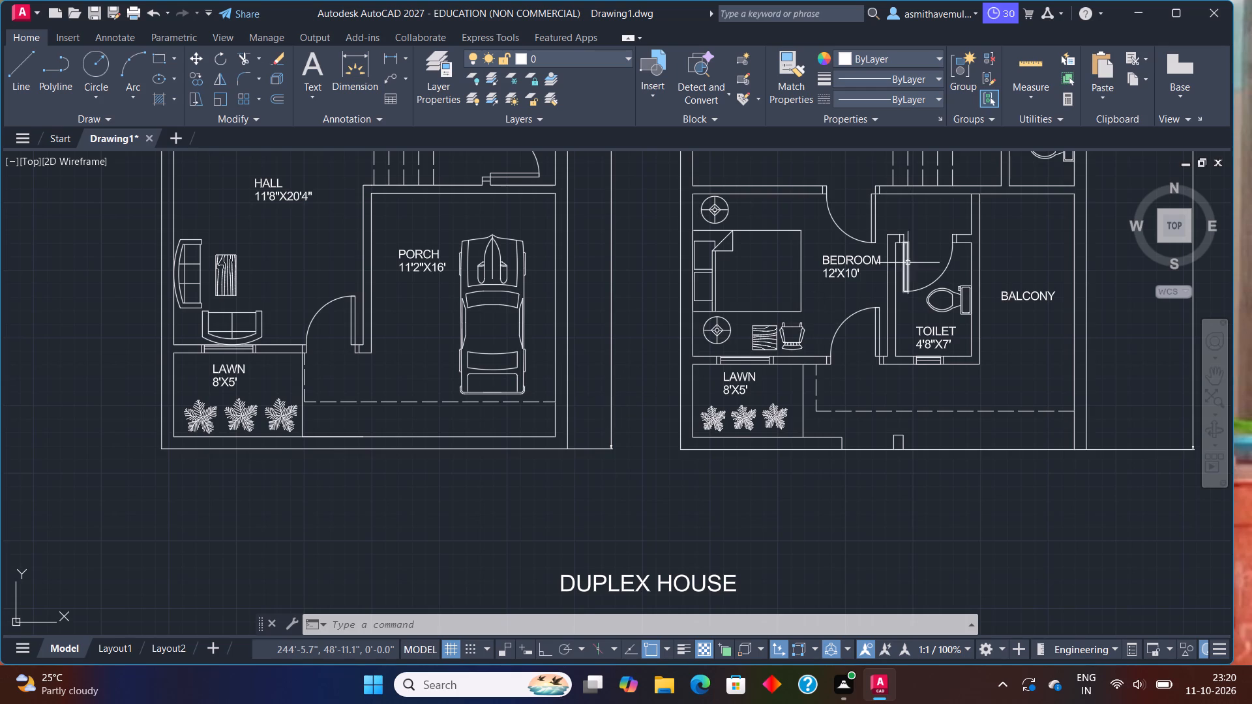
Examine the eastern plan's rooms, stairs, balcony and lawn, and the western plan's porch and lawn area for remaining details.
scroll(908, 263, down, 1)
middle_drag(908, 263, 746, 587)
scroll(809, 417, up, 1)
middle_drag(809, 418, 812, 398)
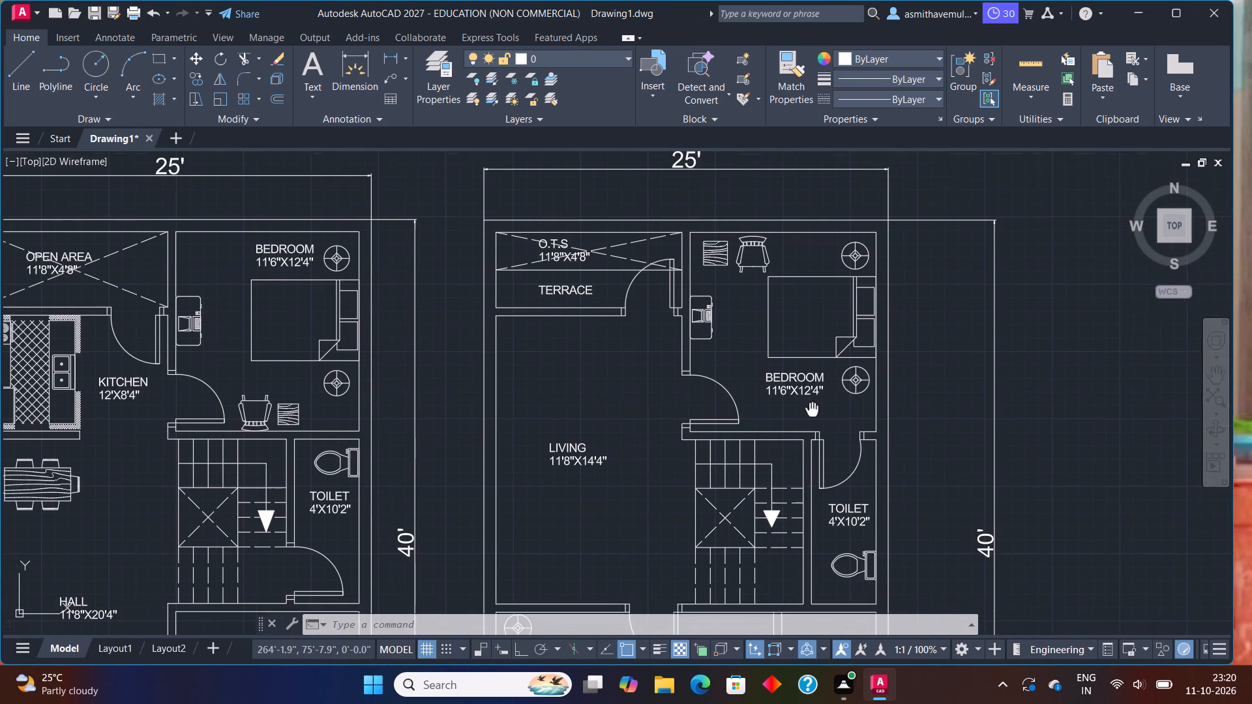
middle_drag(812, 398, 800, 325)
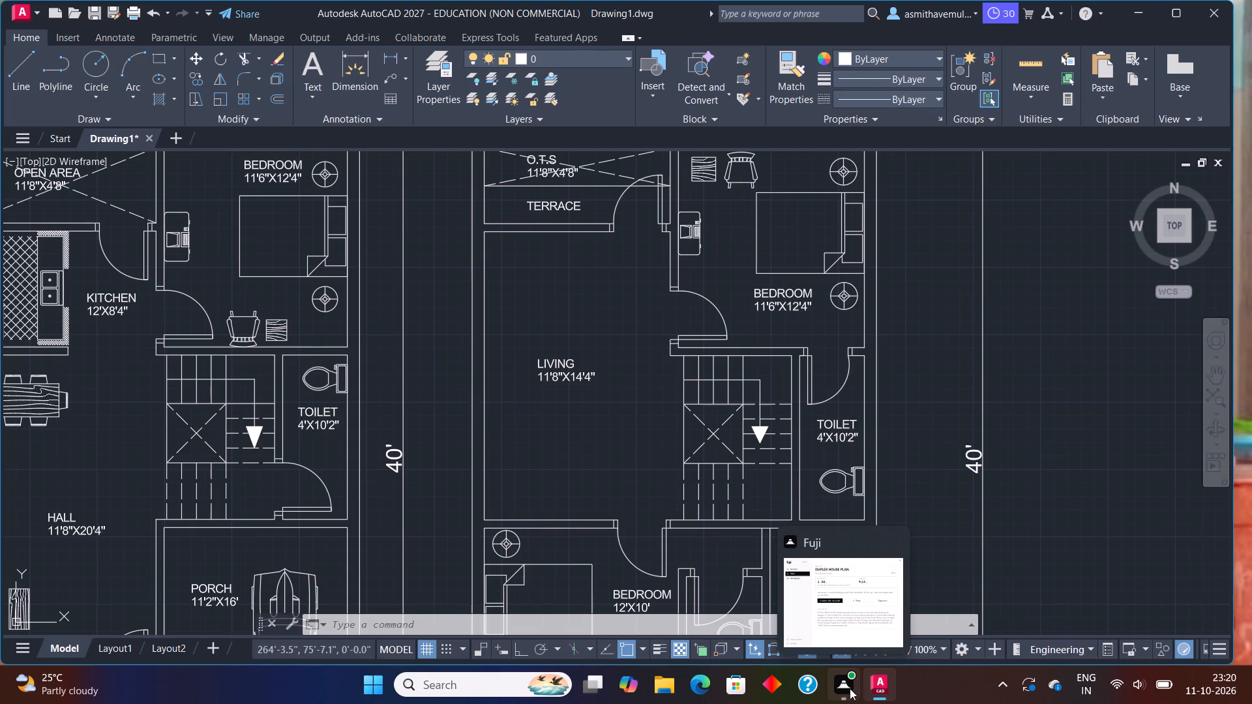
middle_drag(638, 414, 638, 412)
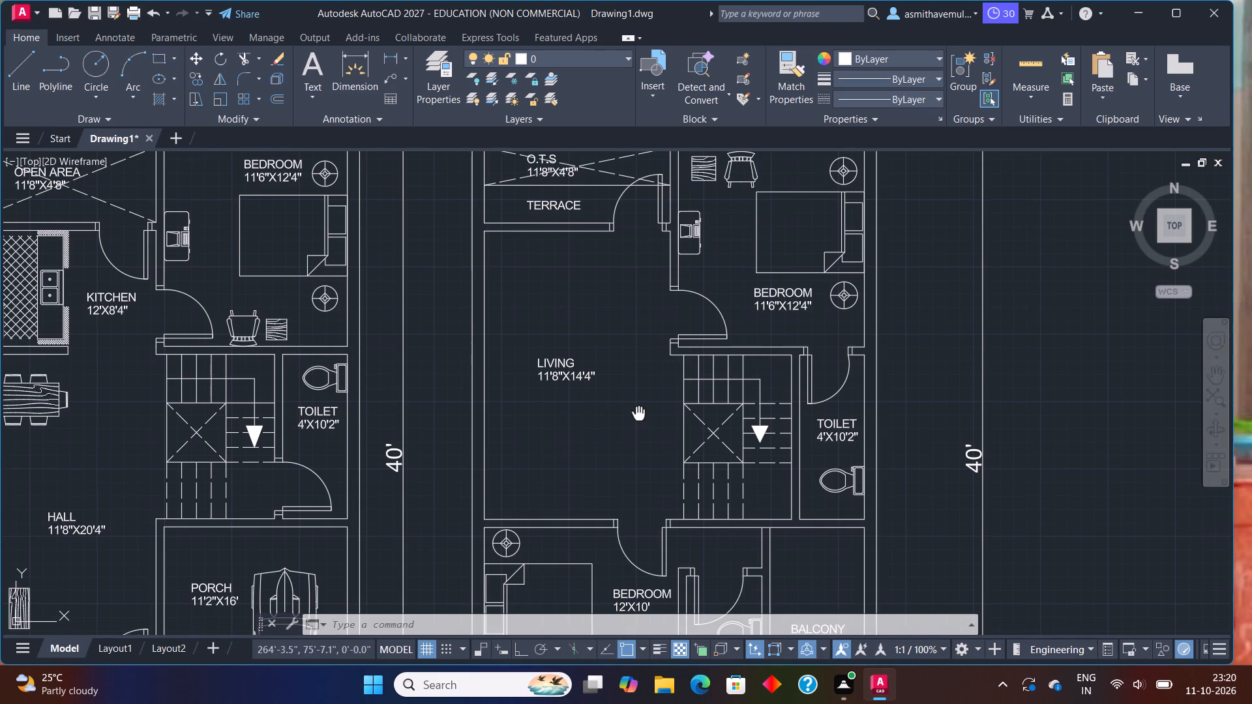
middle_drag(638, 412, 630, 360)
scroll(743, 340, up, 1)
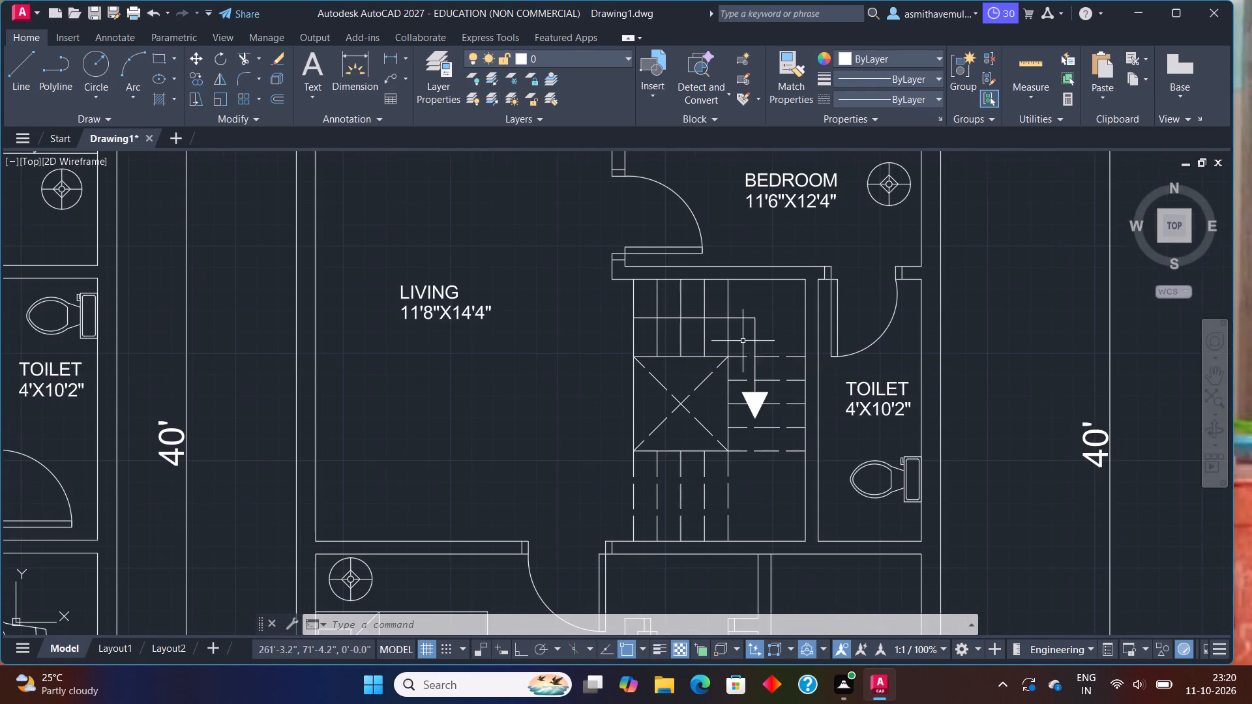
middle_drag(805, 426, 700, 394)
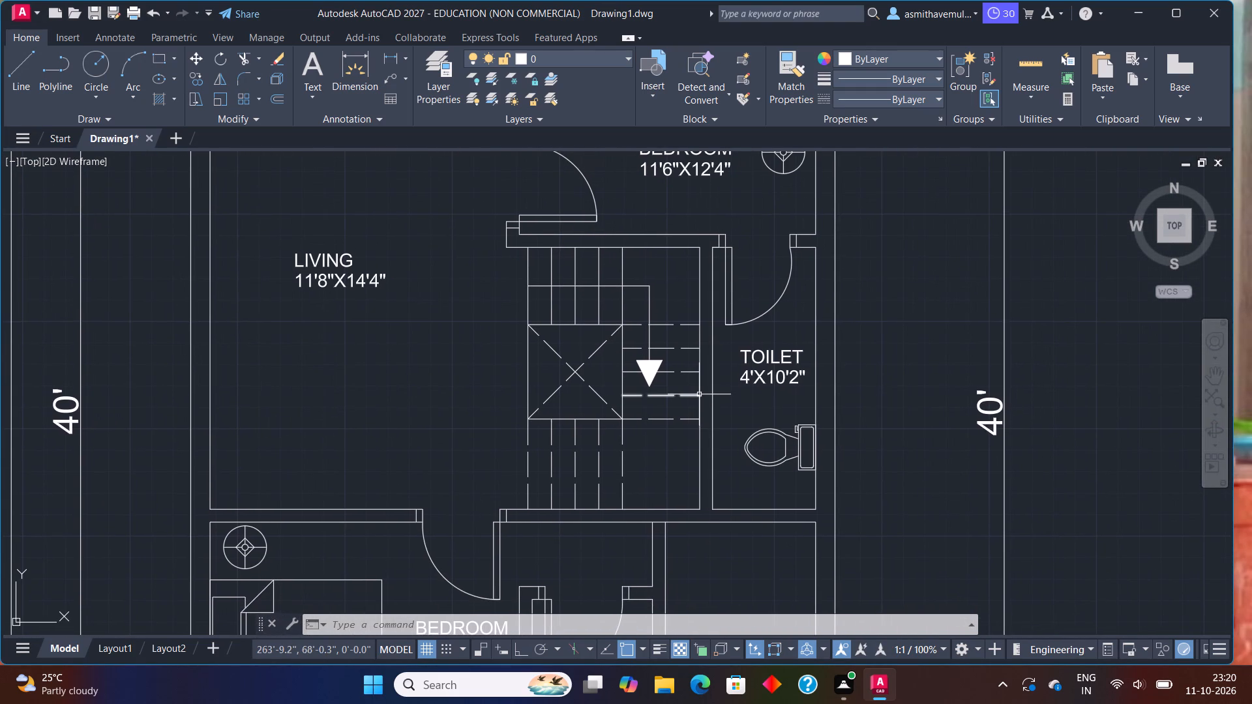
middle_drag(714, 540, 753, 304)
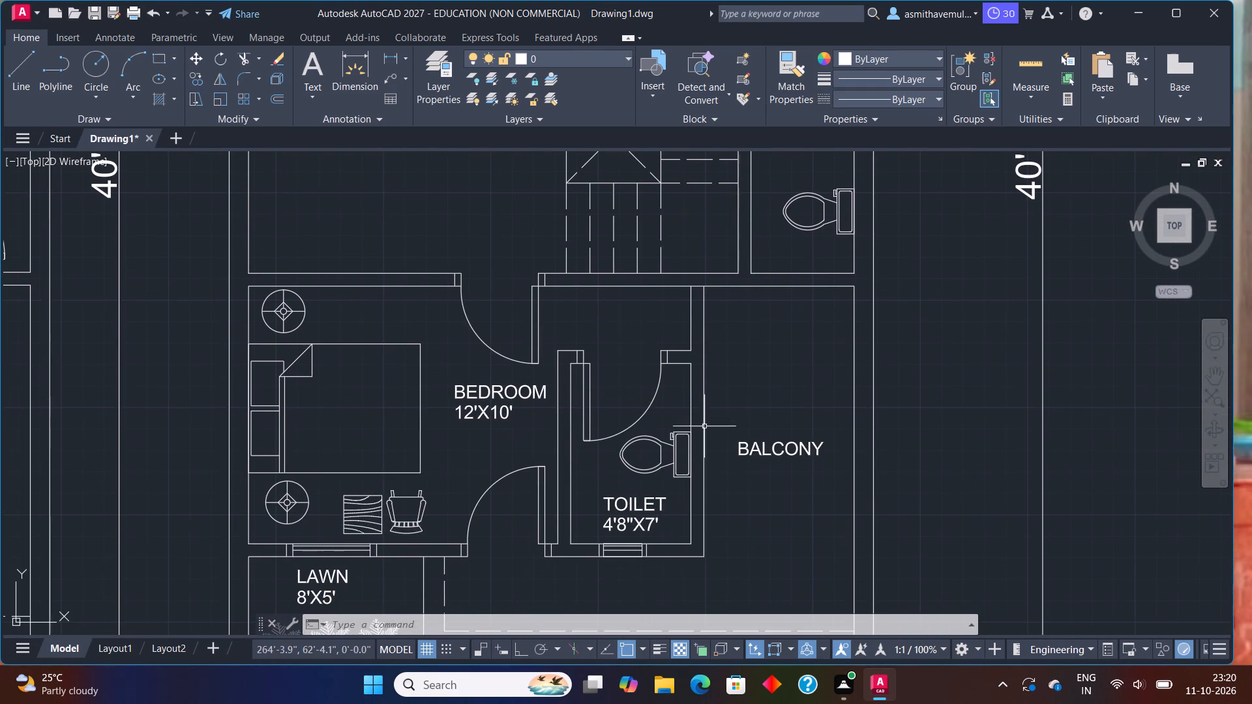
middle_drag(638, 568, 721, 362)
middle_drag(449, 436, 938, 484)
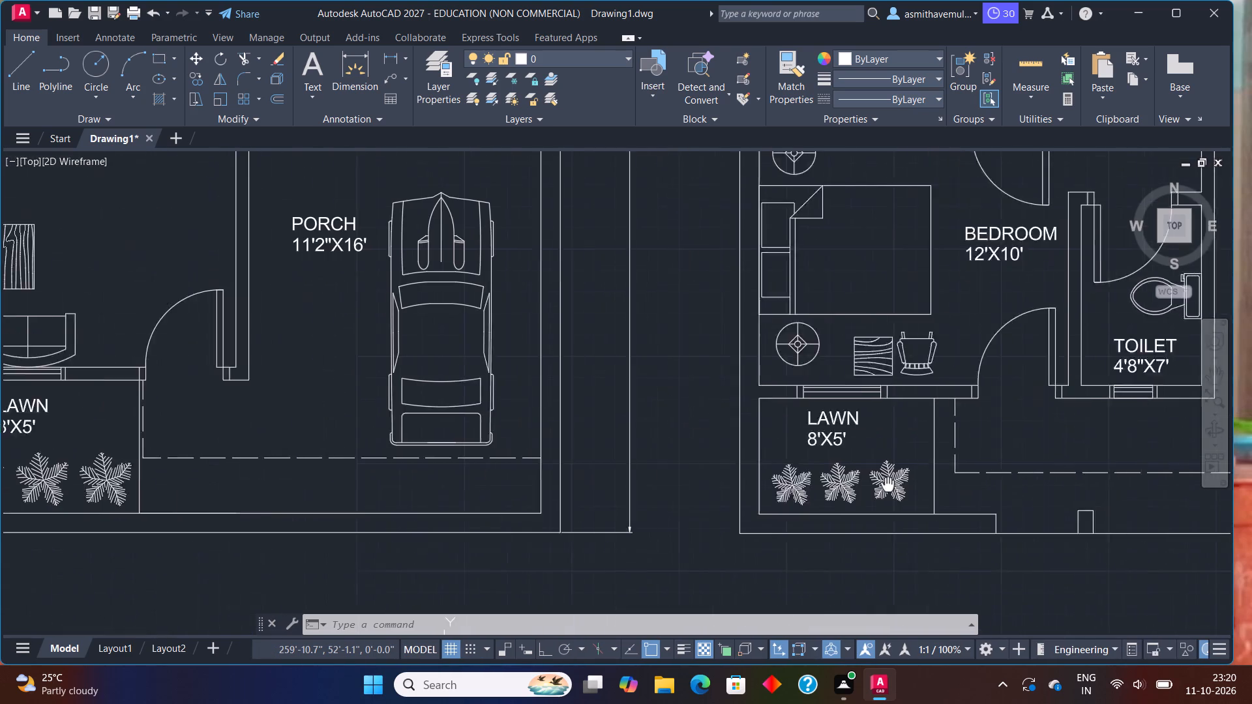
middle_drag(938, 484, 981, 484)
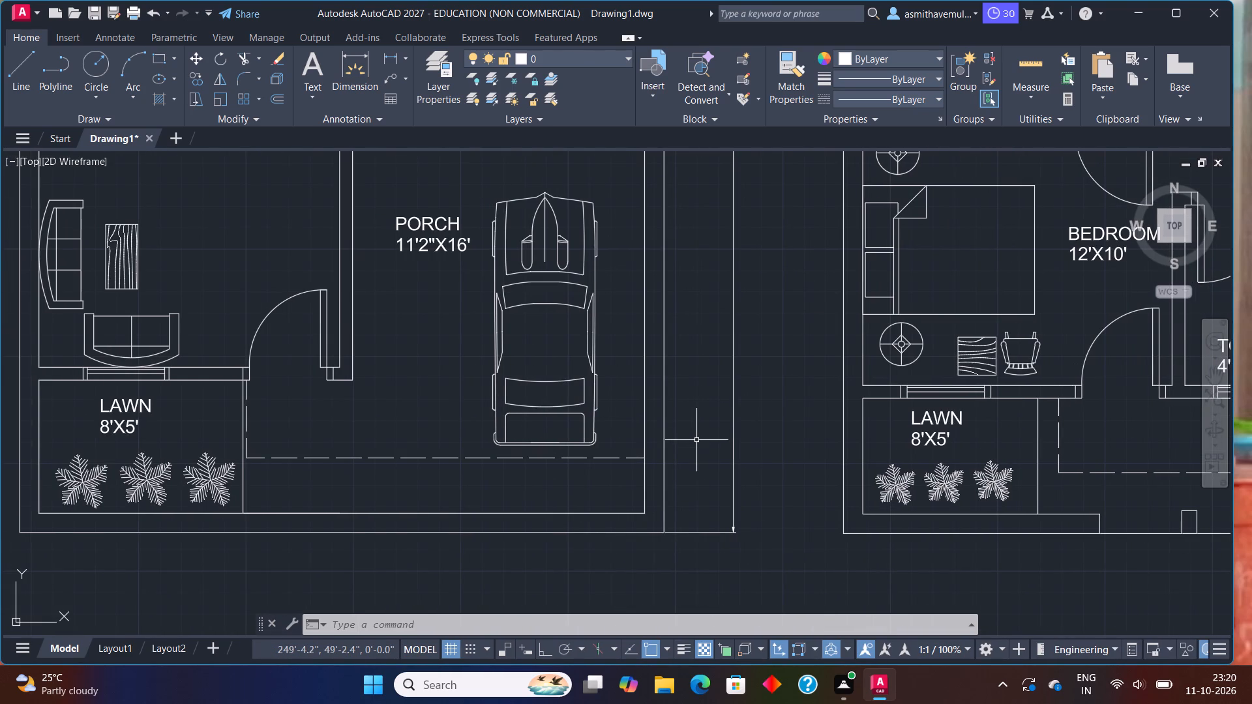
Move the car in the western plan's porch about 2' north, farther from the dashed line.
middle_drag(494, 449, 589, 461)
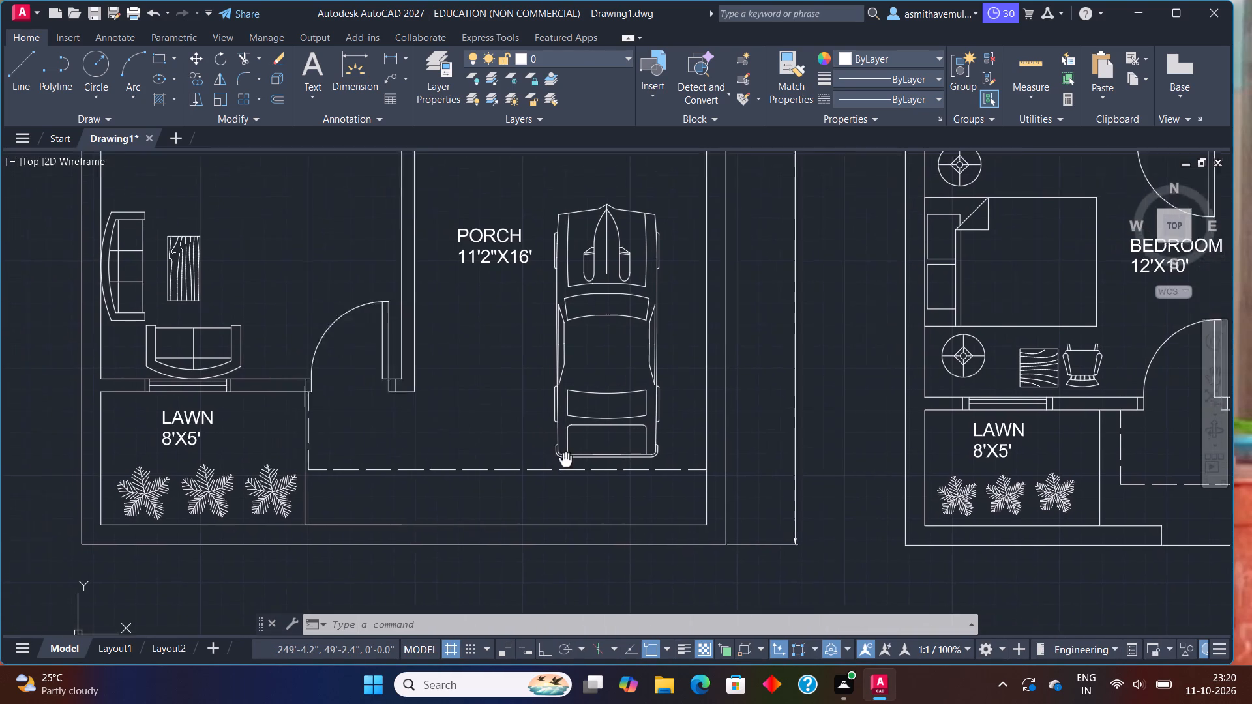
middle_drag(589, 461, 637, 461)
click(651, 427)
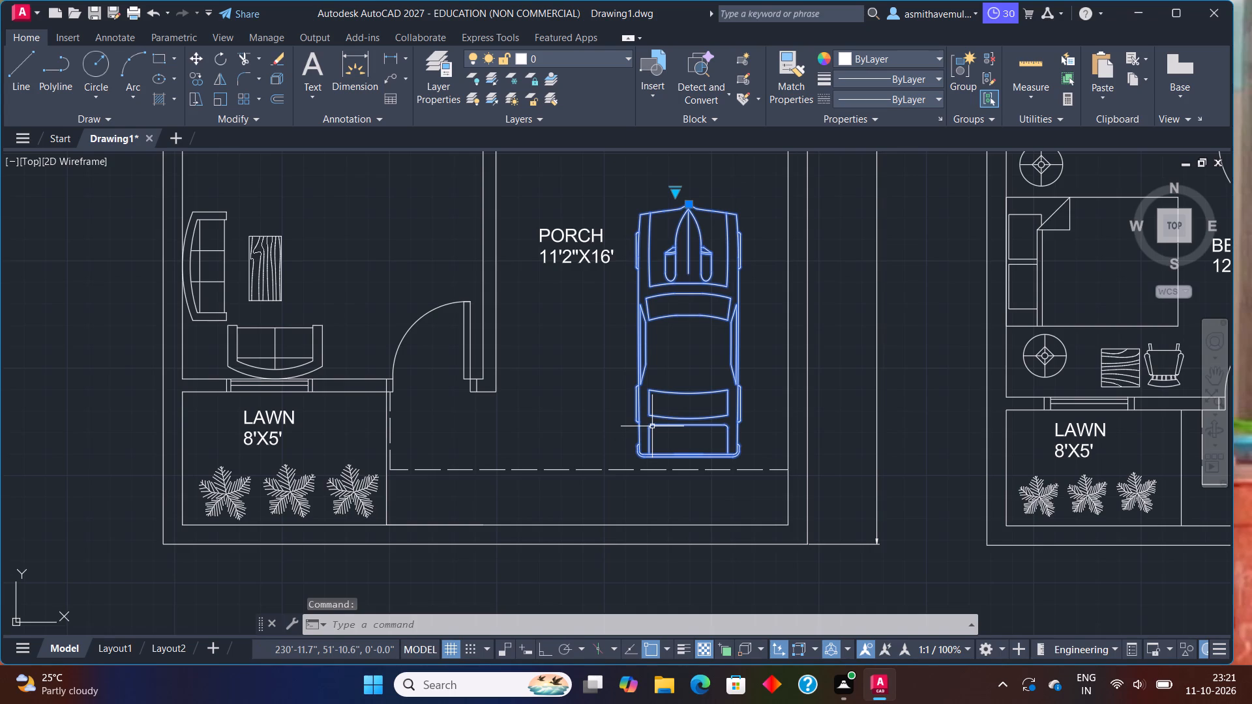
key(m)
key(Return)
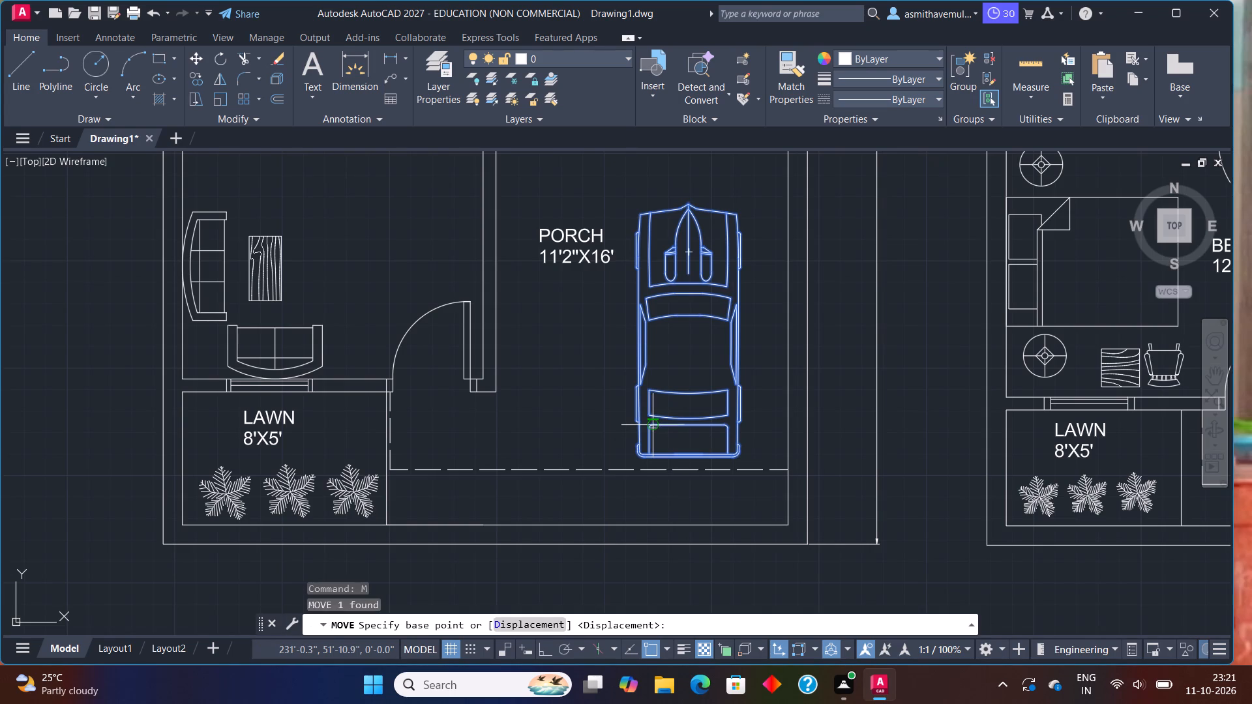
click(694, 401)
click(693, 342)
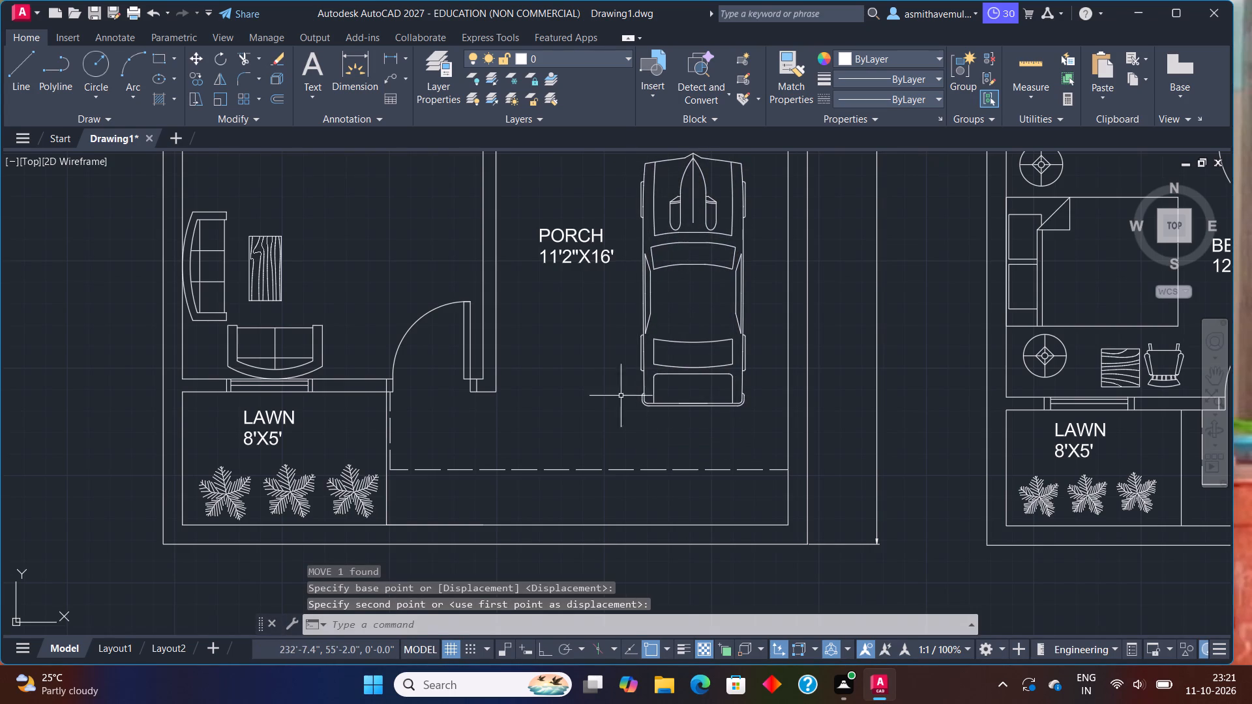
click(526, 424)
click(526, 422)
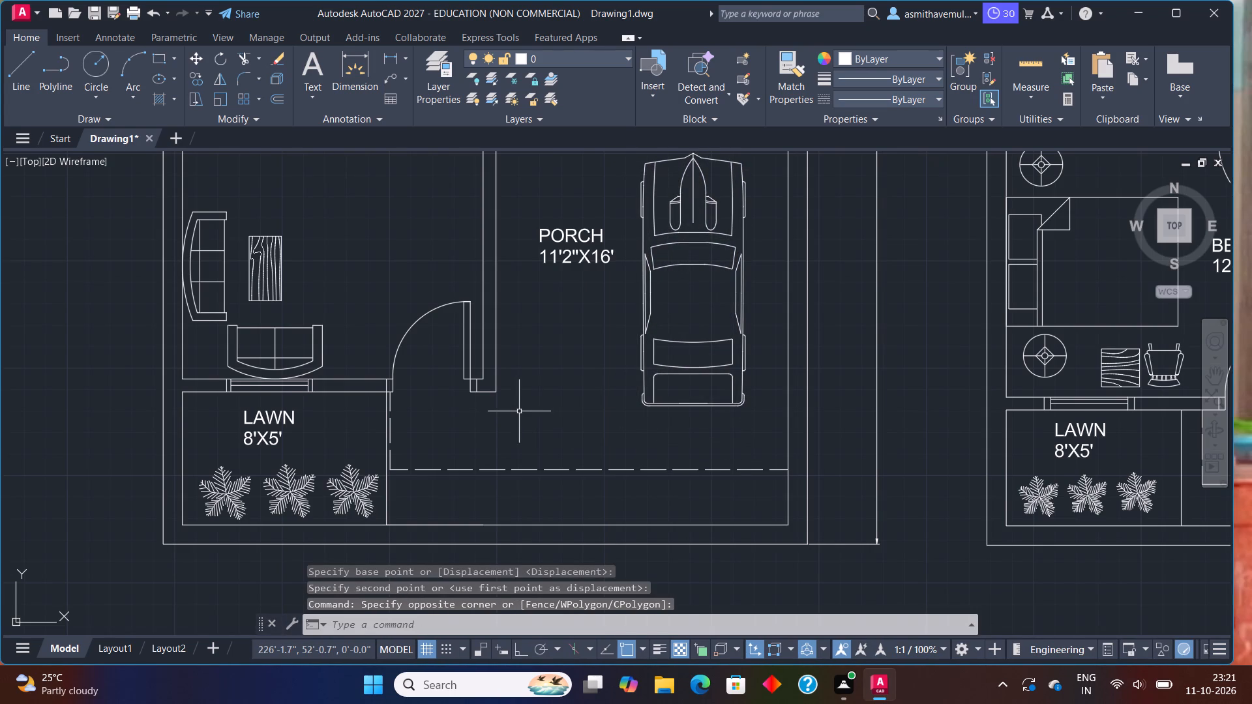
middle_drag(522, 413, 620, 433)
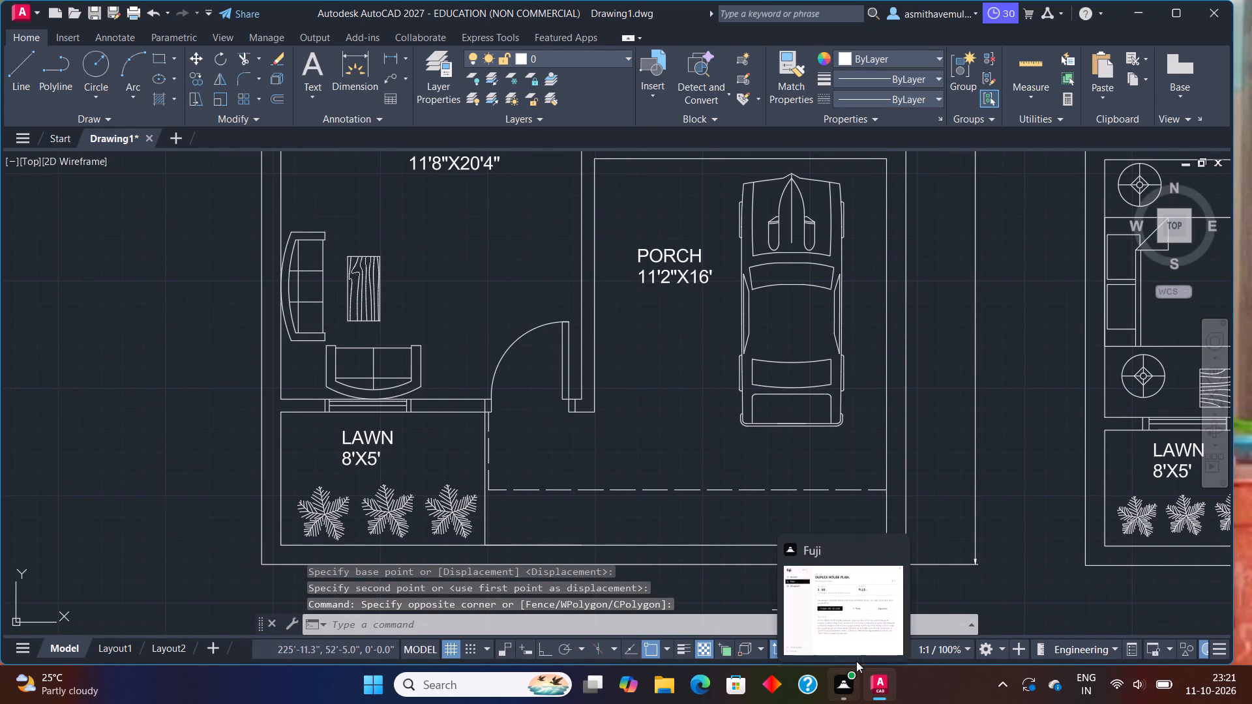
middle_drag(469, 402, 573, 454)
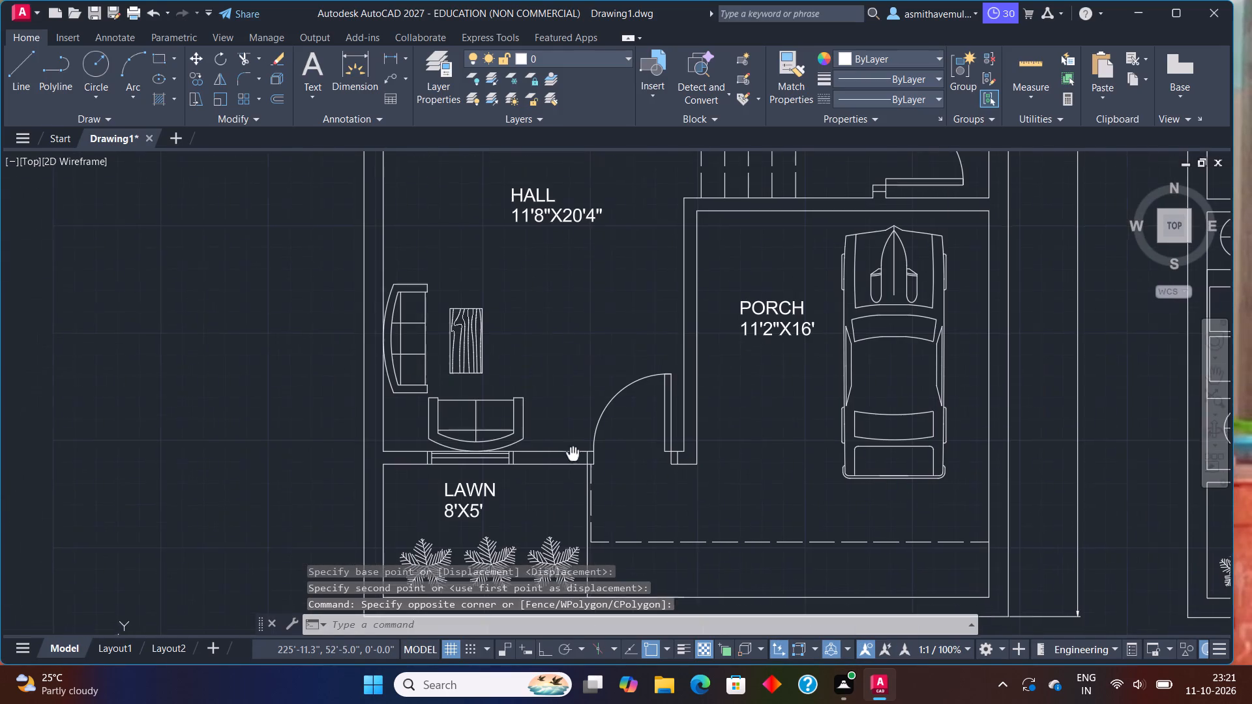
Save the drawing to the Desktop under the file name DUPLEX HOUSE PLAN.
middle_drag(573, 454, 573, 454)
click(21, 10)
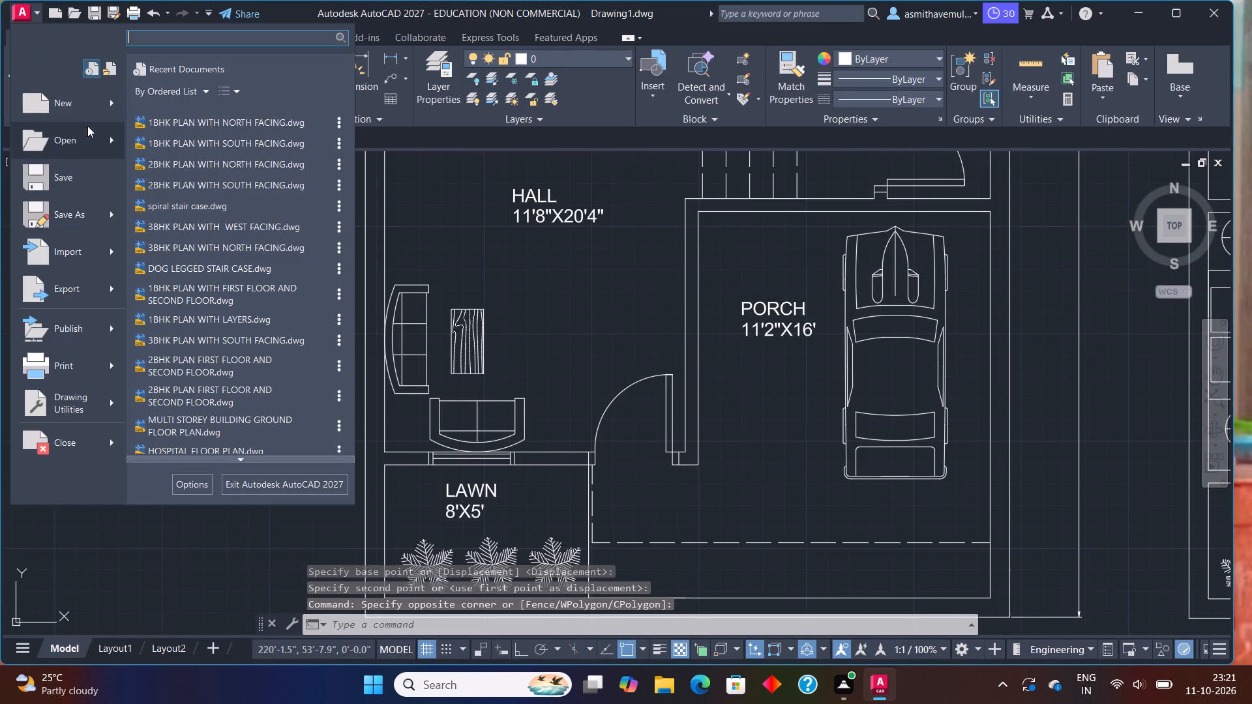
click(98, 213)
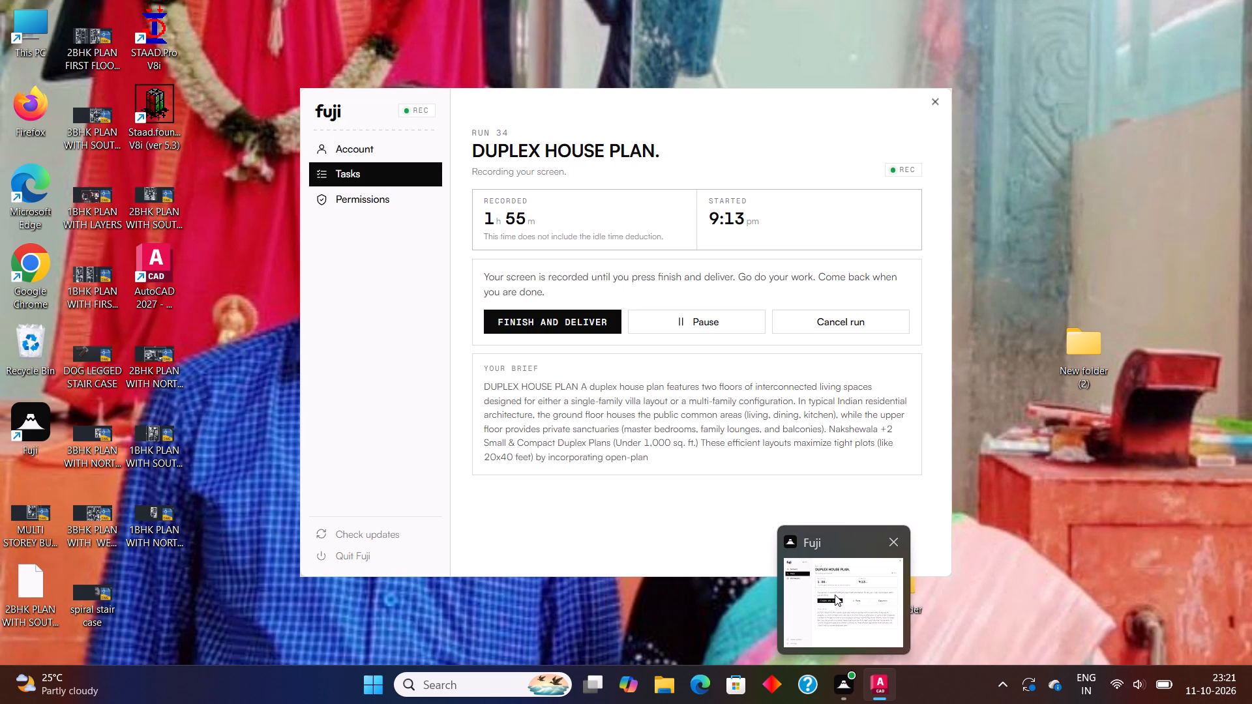
click(69, 162)
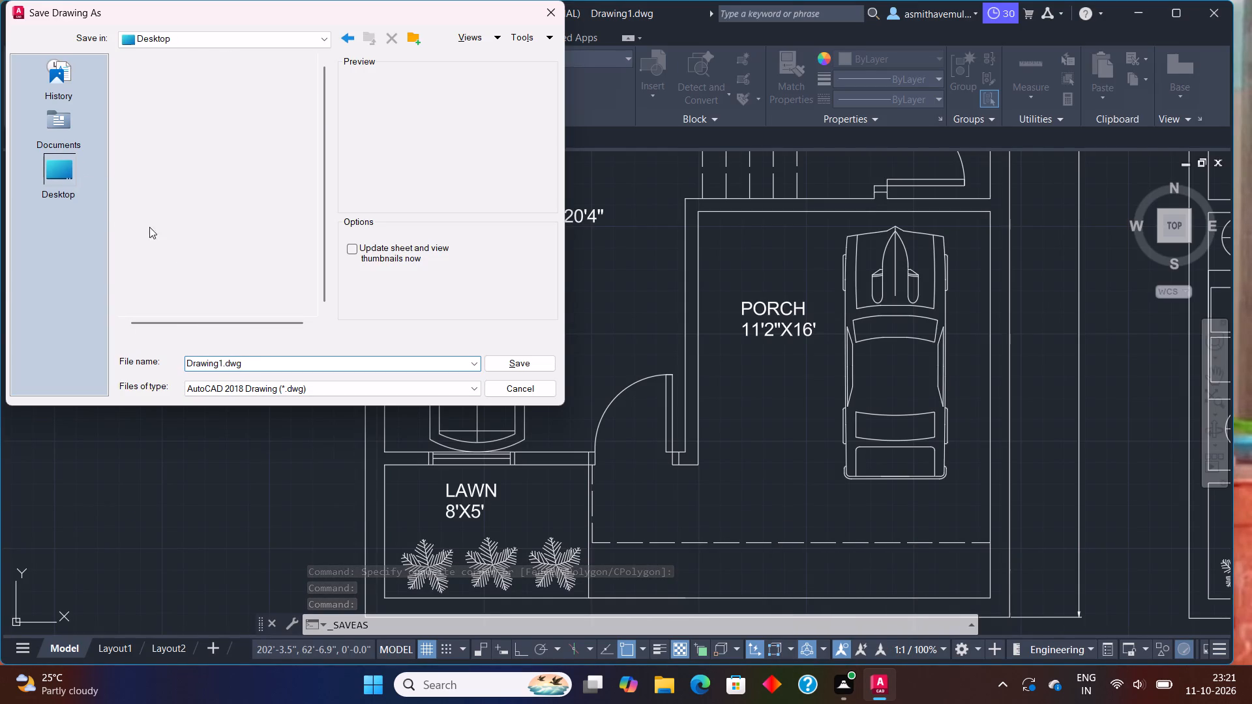
click(274, 368)
key(BackSpace)
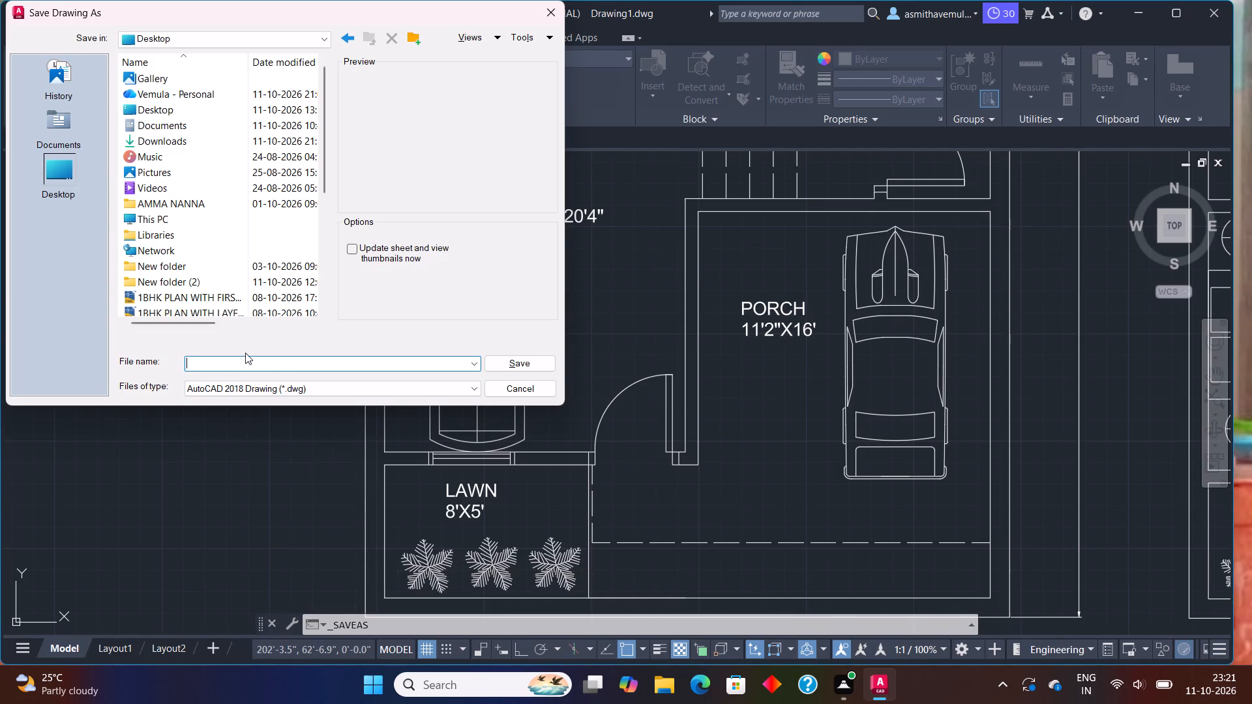
text(DUPLEX)
key(space)
text(HOUD)
key(BackSpace)
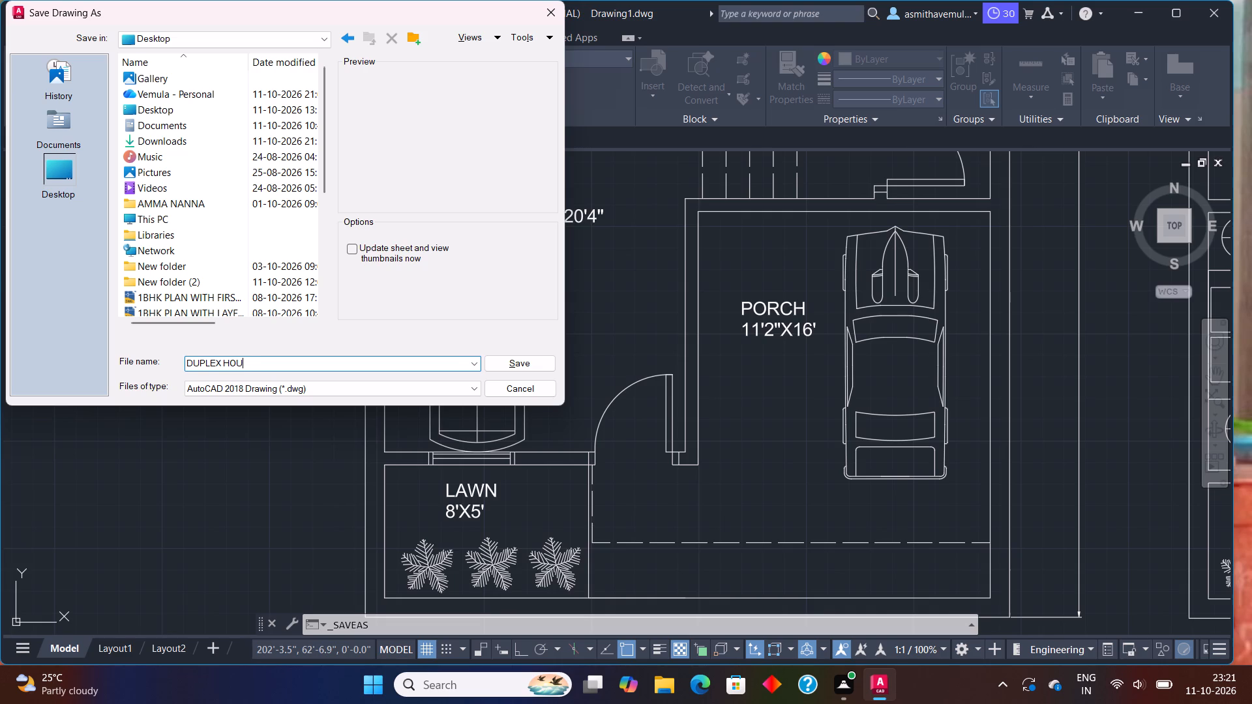
text(SE)
key(space)
text(PLA)
key(n)
click(526, 360)
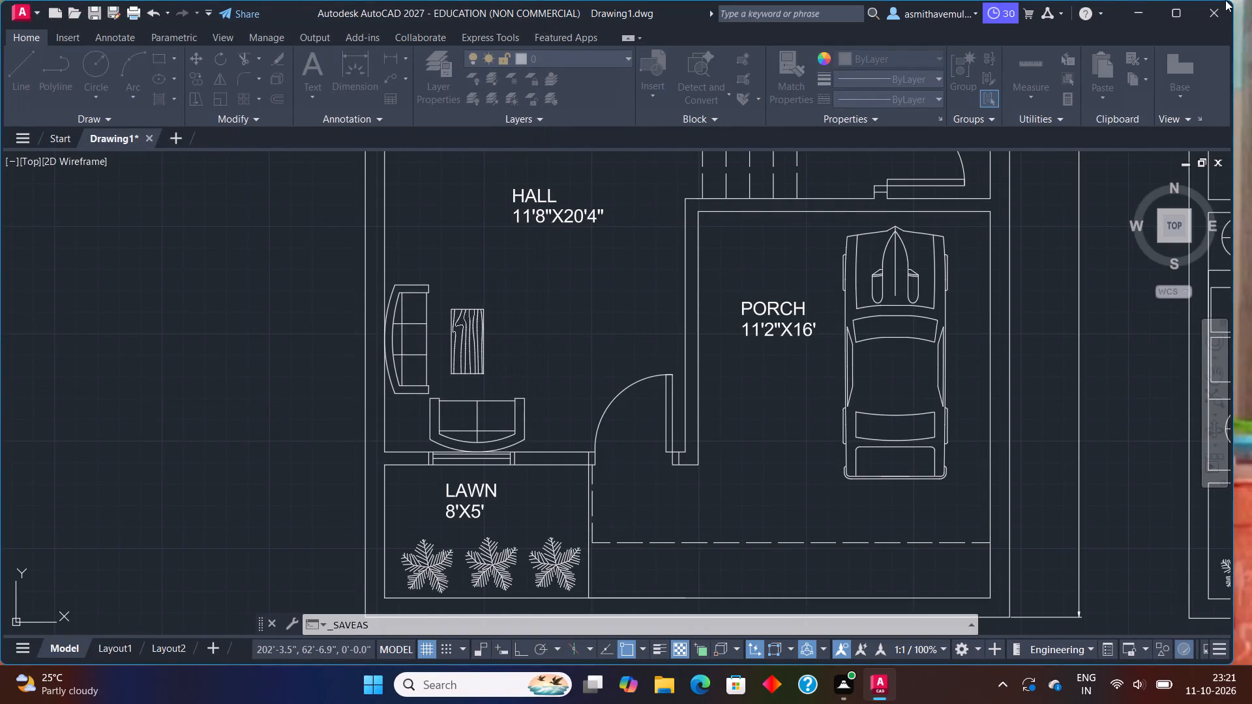
Close AutoCAD.
click(1215, 14)
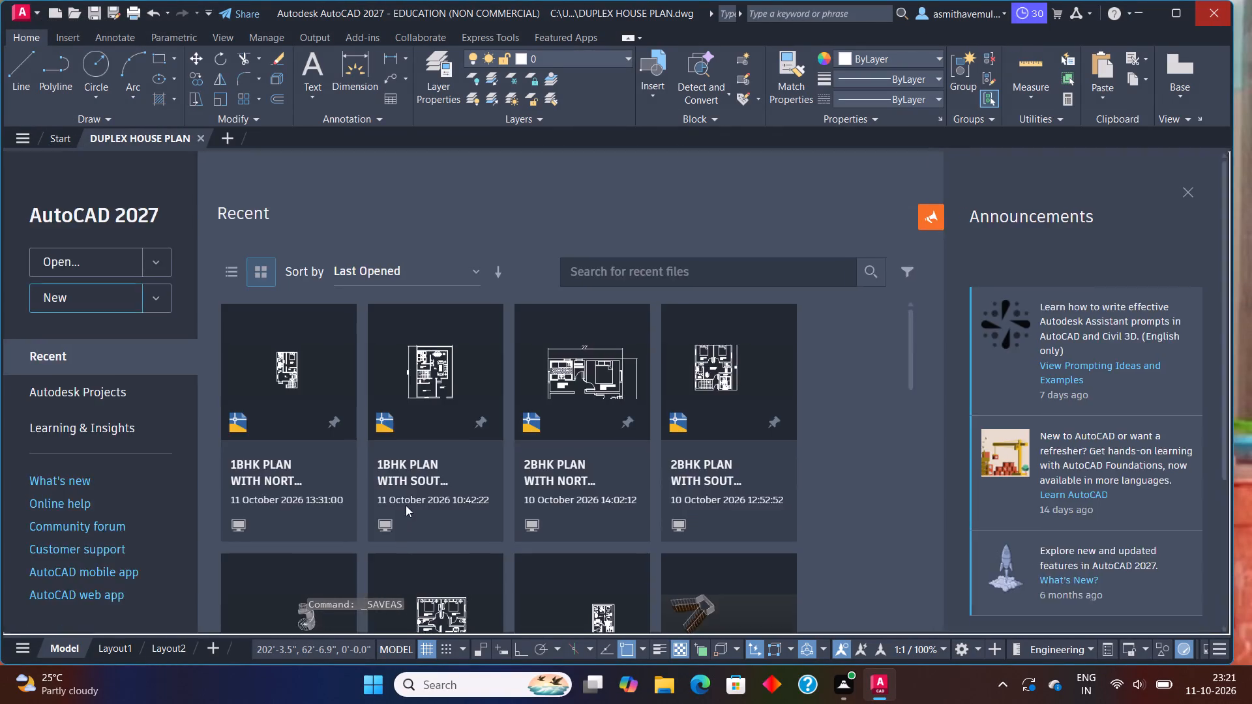